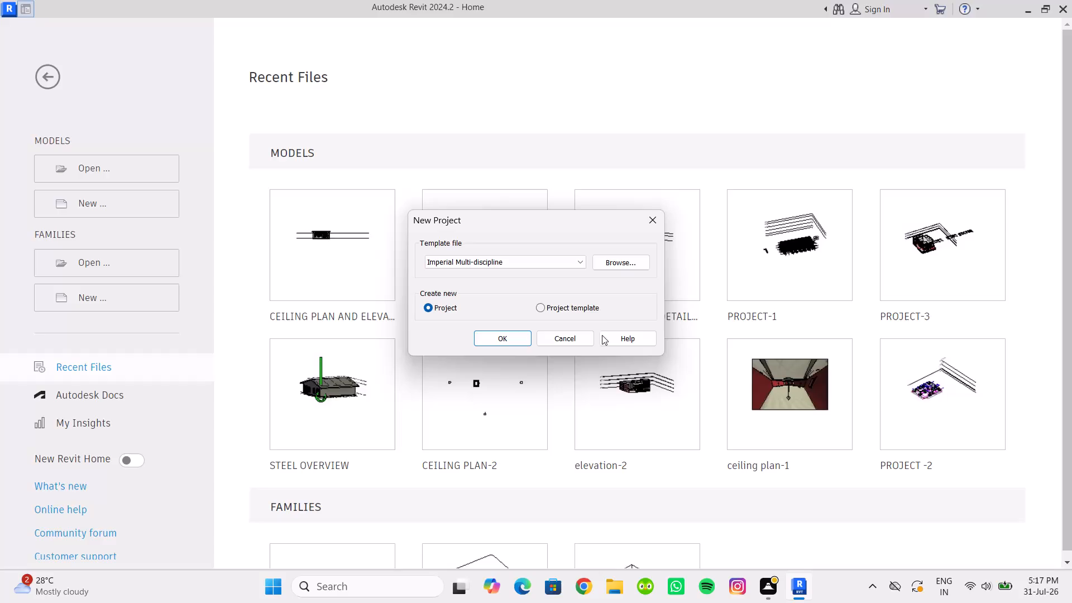
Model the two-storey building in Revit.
Create a new project from the default.rte template in the English-Imperial template folder.
left_click(584, 266)
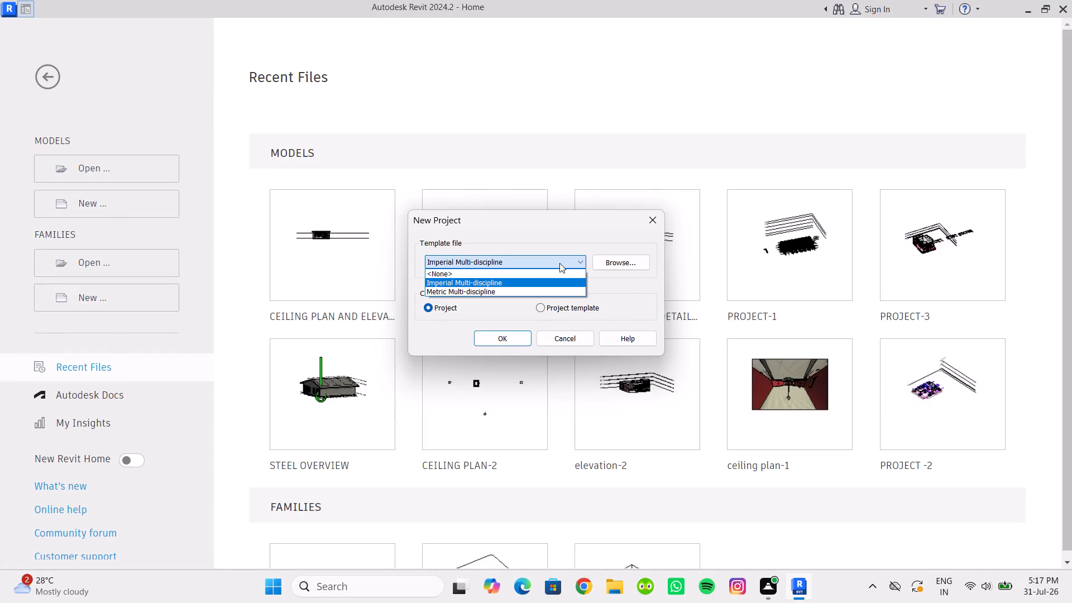
left_click(557, 262)
left_click(598, 264)
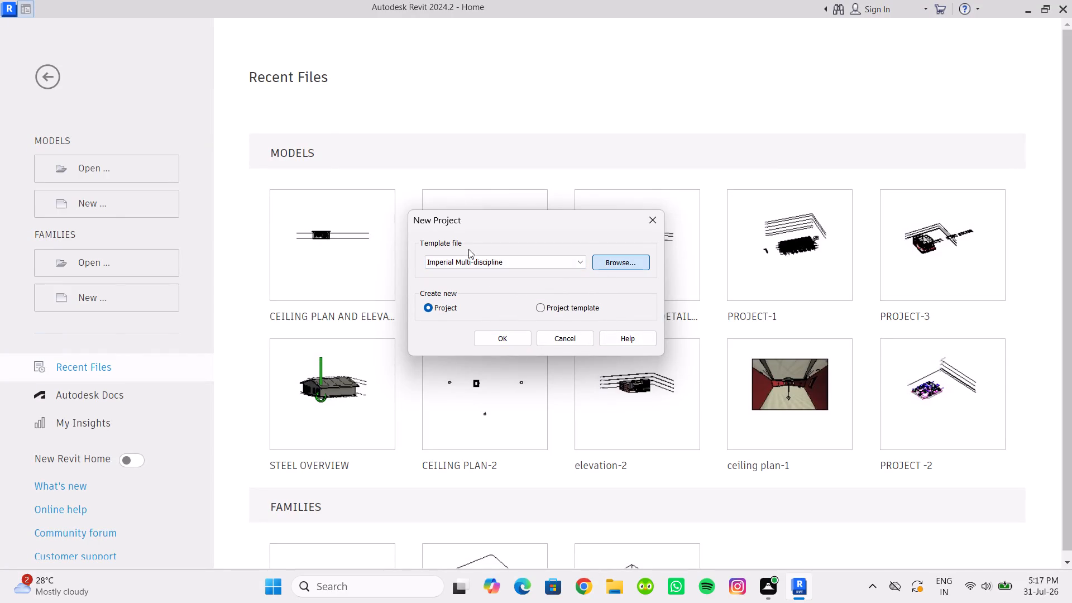
left_click(406, 208)
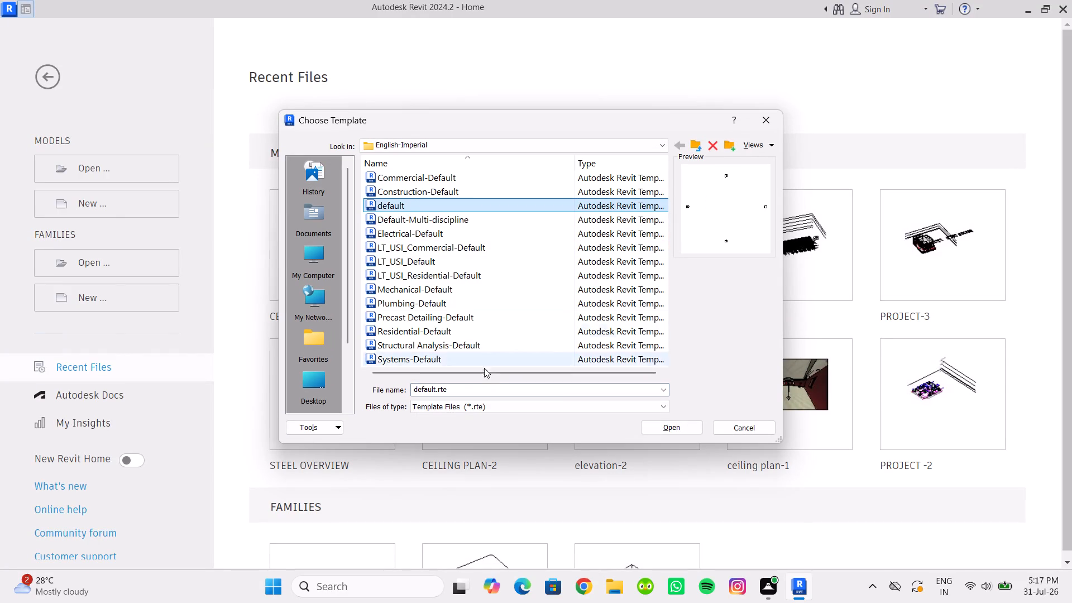
left_click(688, 423)
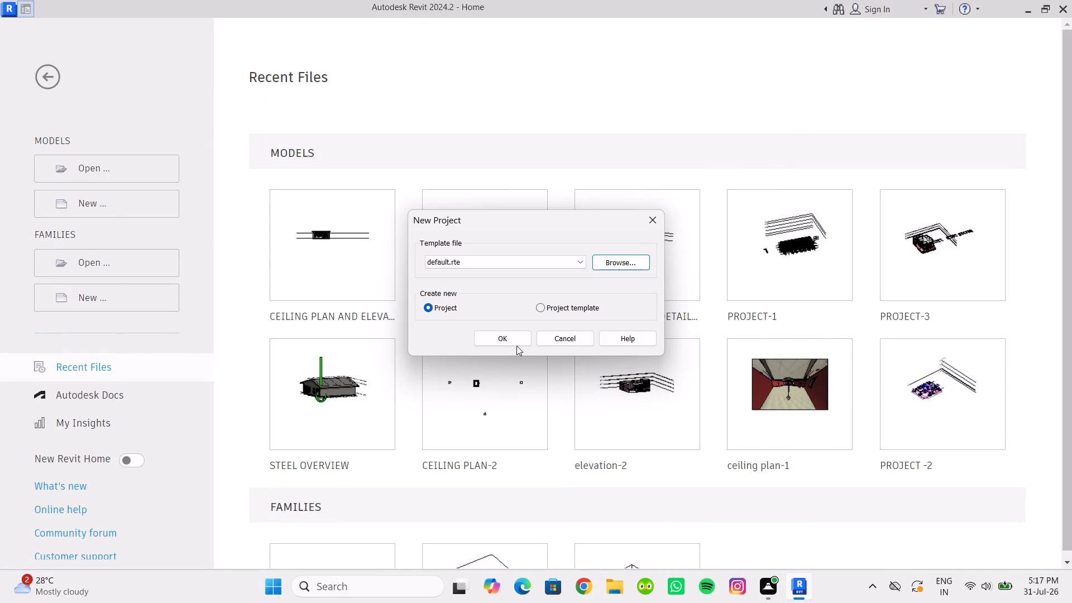
left_click(507, 337)
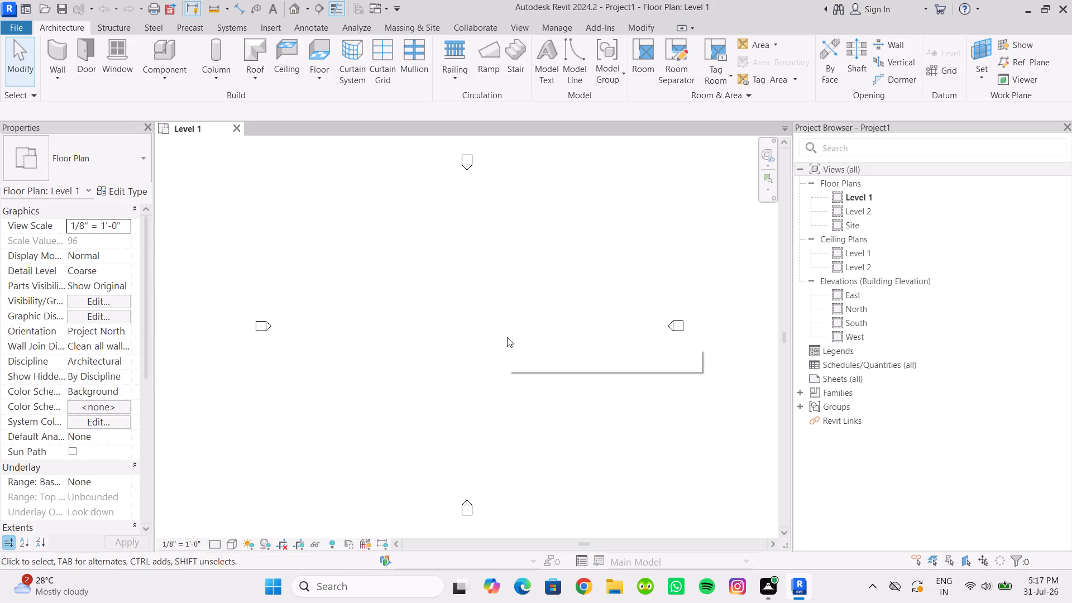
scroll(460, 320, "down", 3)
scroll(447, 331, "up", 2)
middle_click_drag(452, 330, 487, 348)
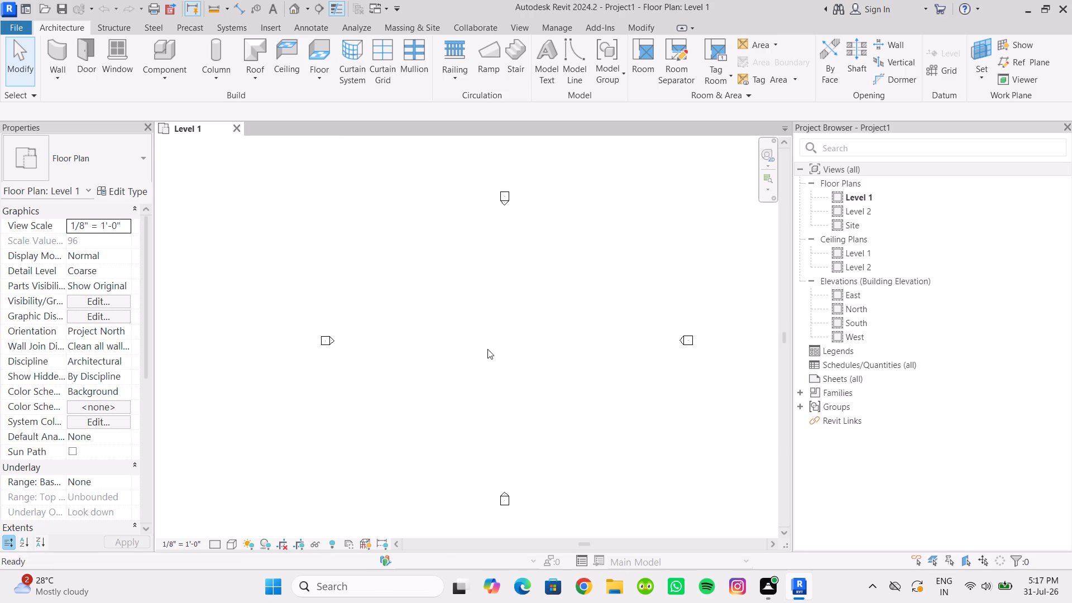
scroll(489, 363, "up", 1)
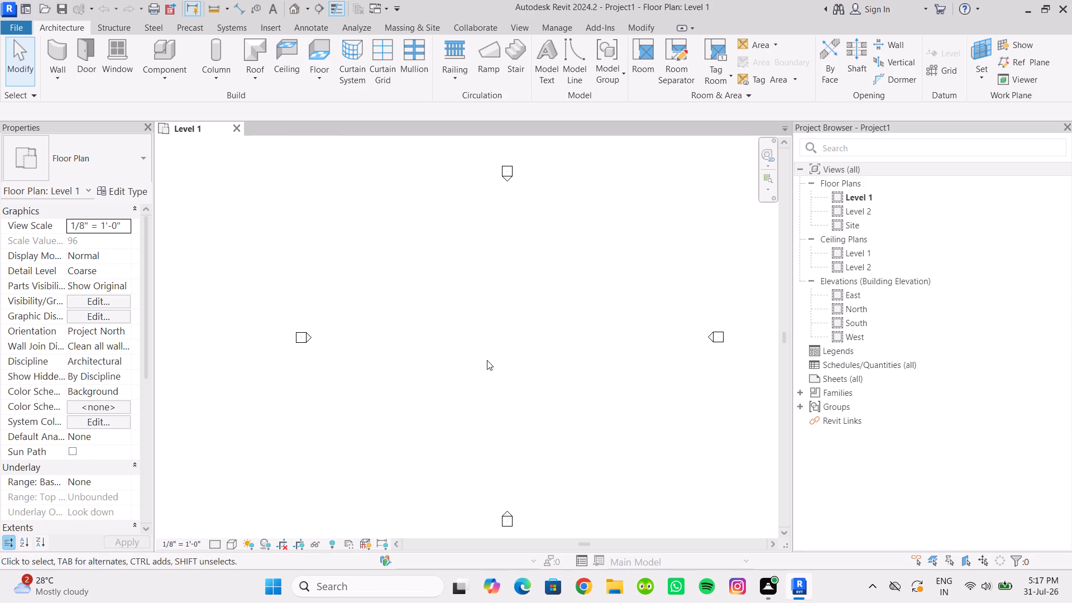
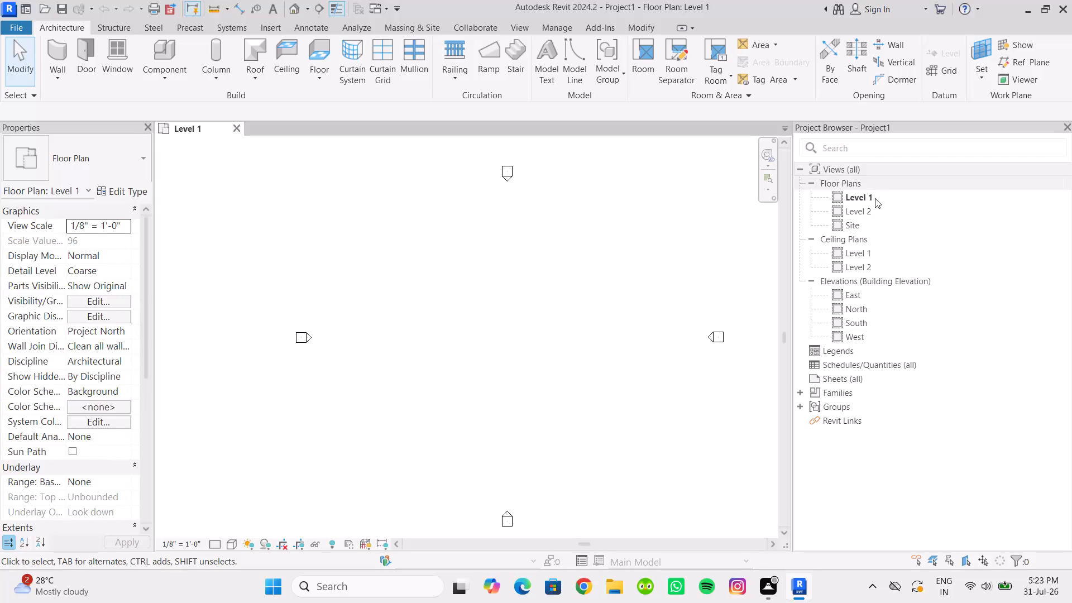
Open the South building elevation view with the level heads in sight.
double_click(875, 198)
scroll(500, 269, "down", 2)
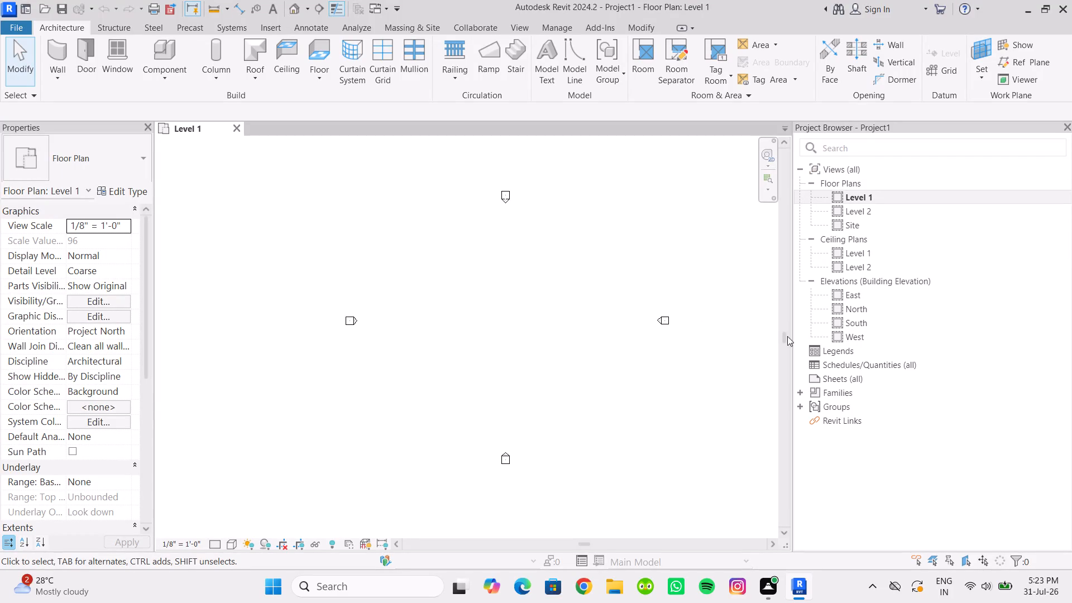
double_click(870, 321)
scroll(596, 347, "down", 2)
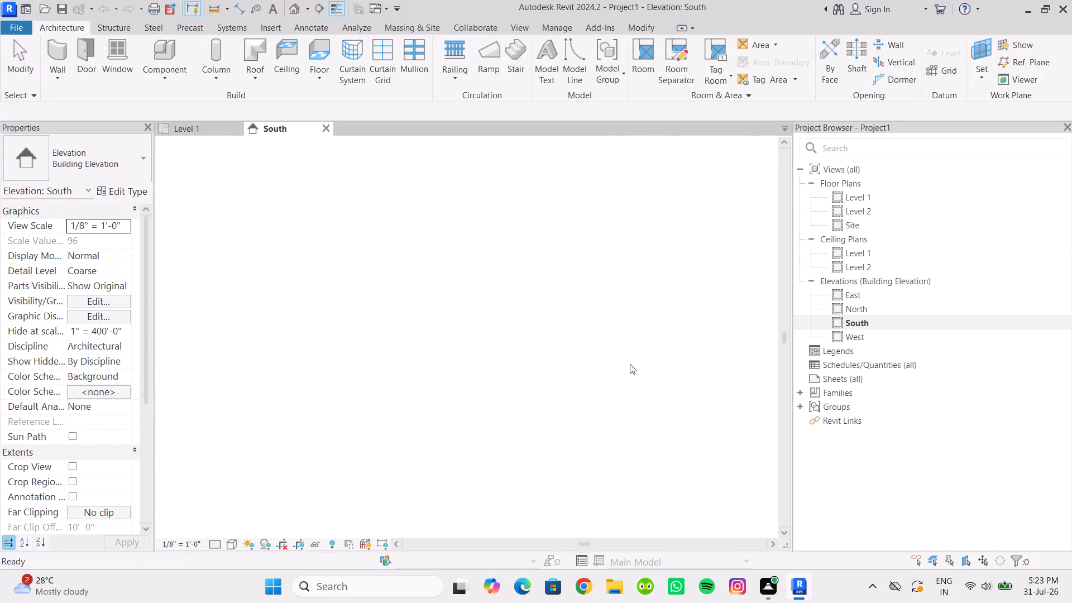
scroll(692, 375, "down", 1)
middle_click_drag(692, 376, 594, 396)
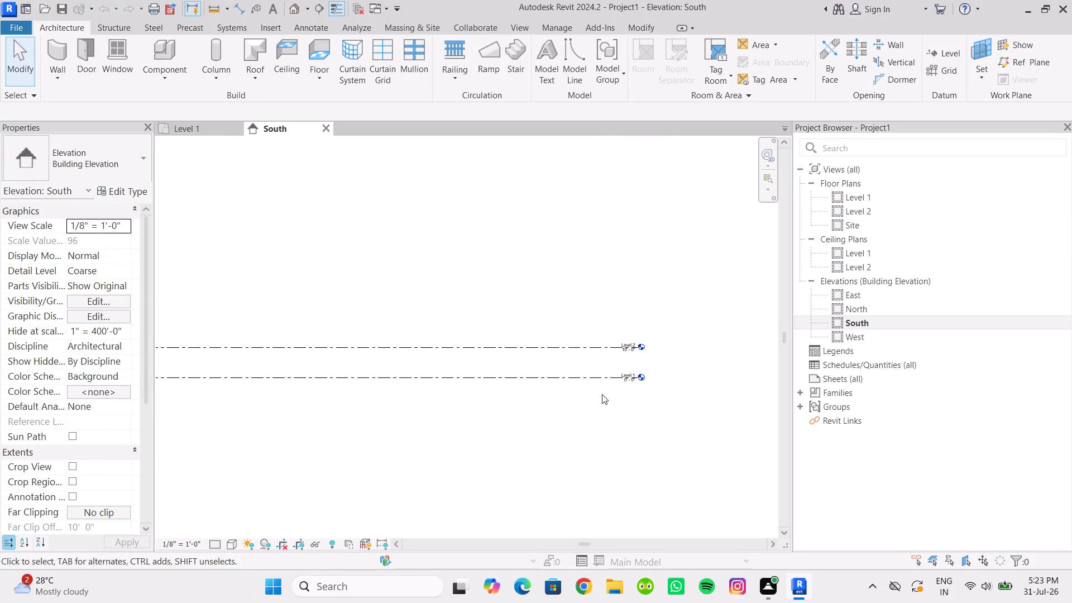
Add a new level 10' above Level 2 by picking the Level 2 line with a 10' offset.
scroll(604, 393, "up", 1)
left_click(938, 59)
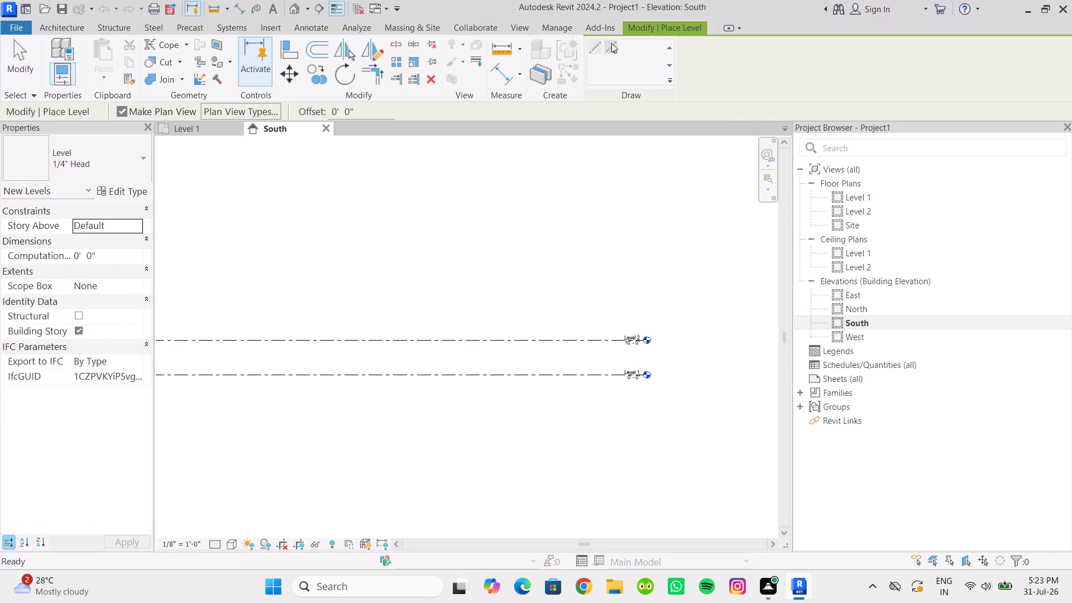
left_click(611, 43)
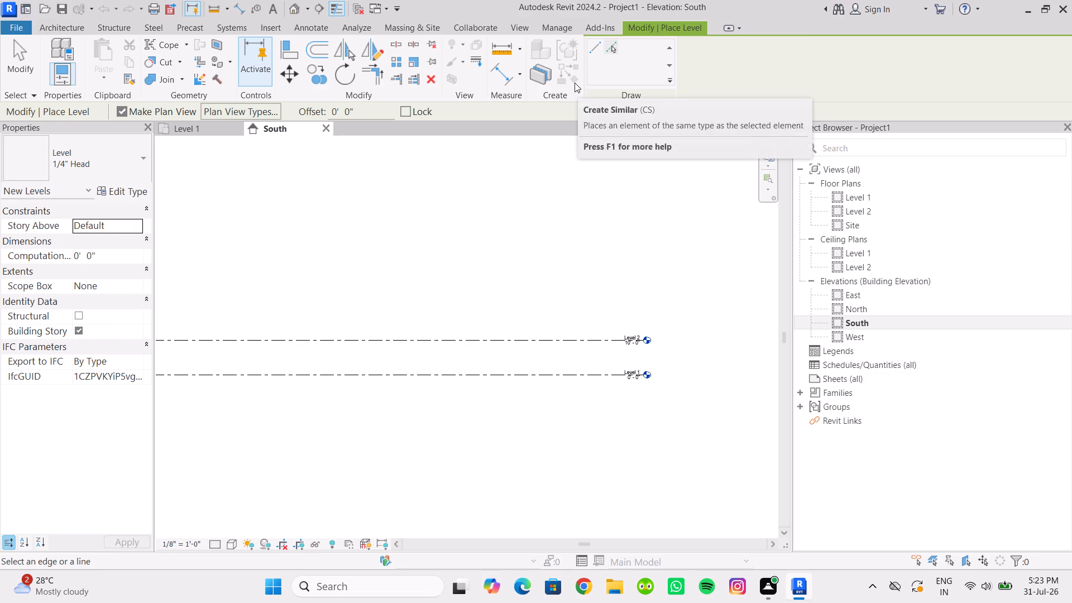
left_click_drag(366, 107, 320, 114)
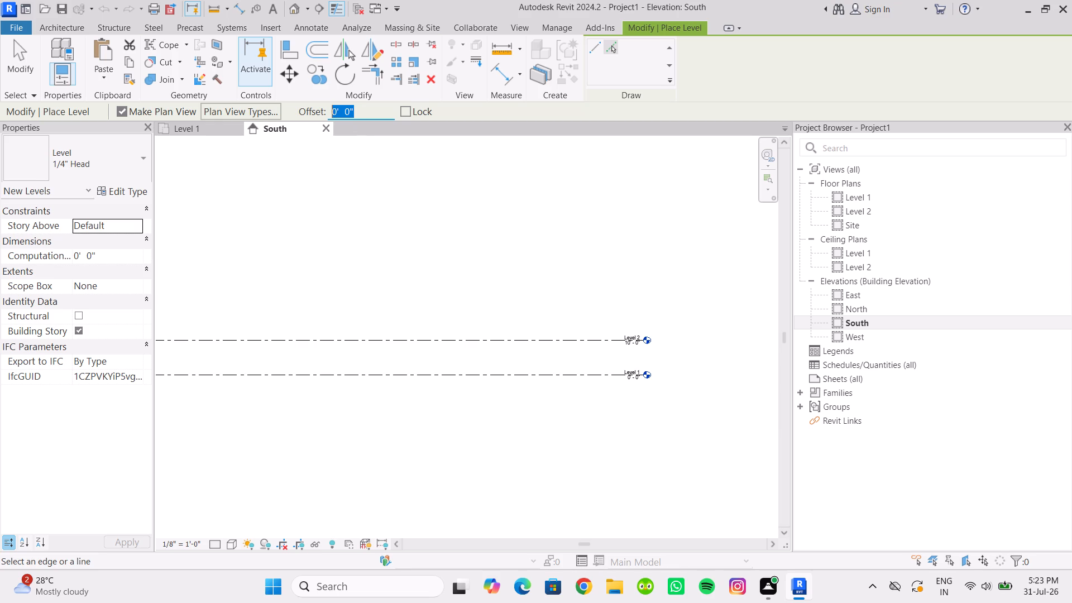
type("10'")
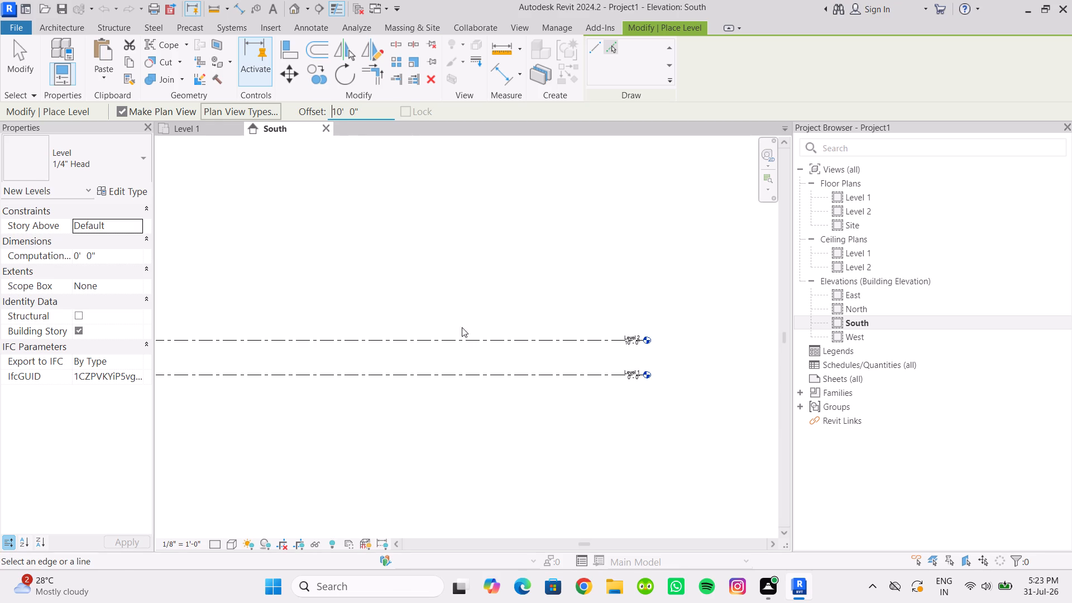
left_click(463, 338)
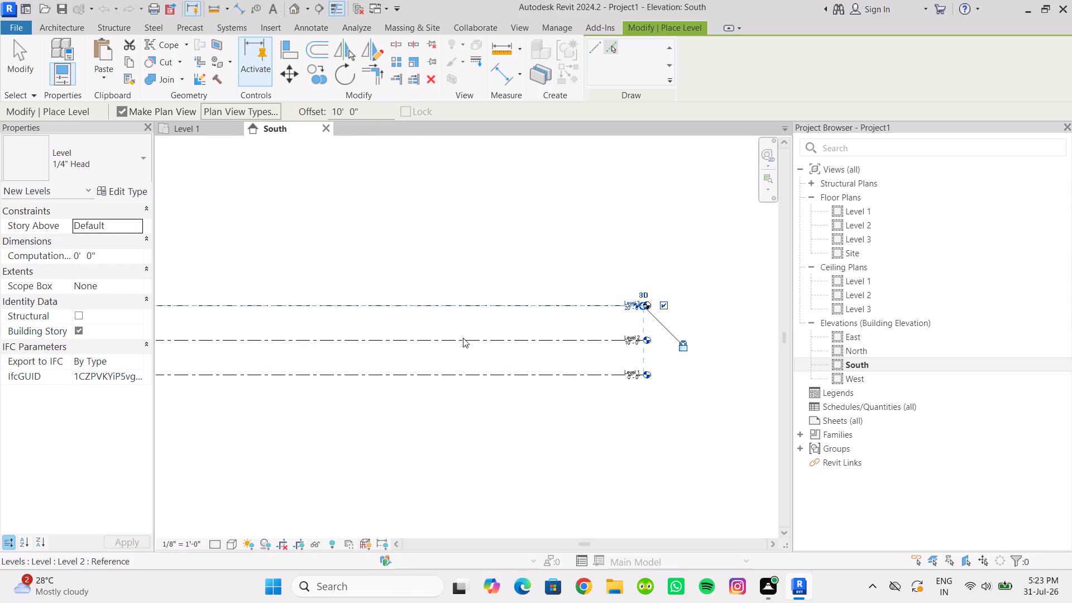
key("Escape")
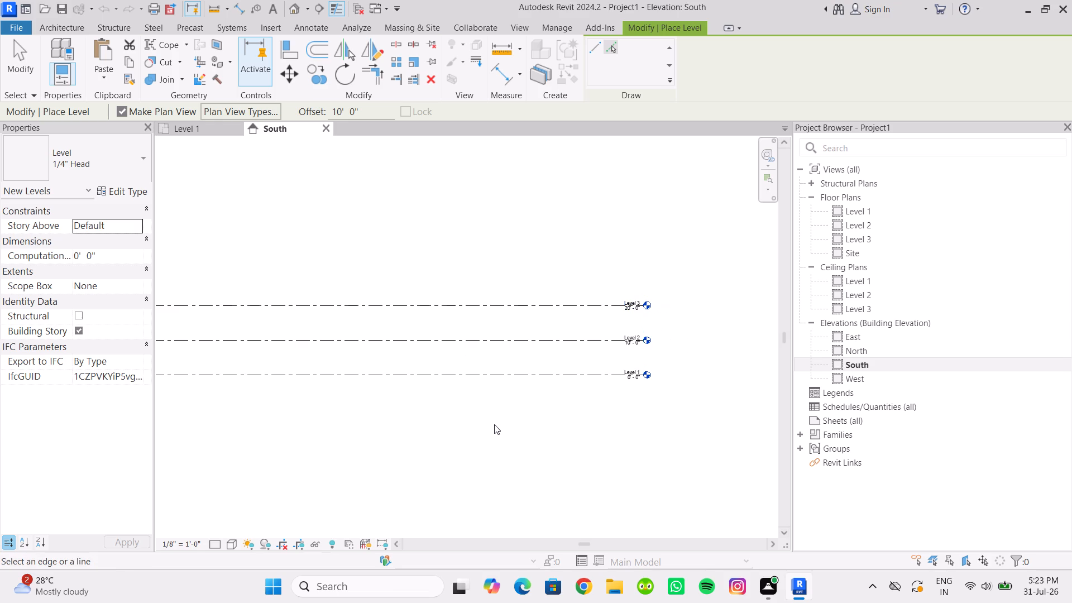
scroll(645, 377, "up", 2)
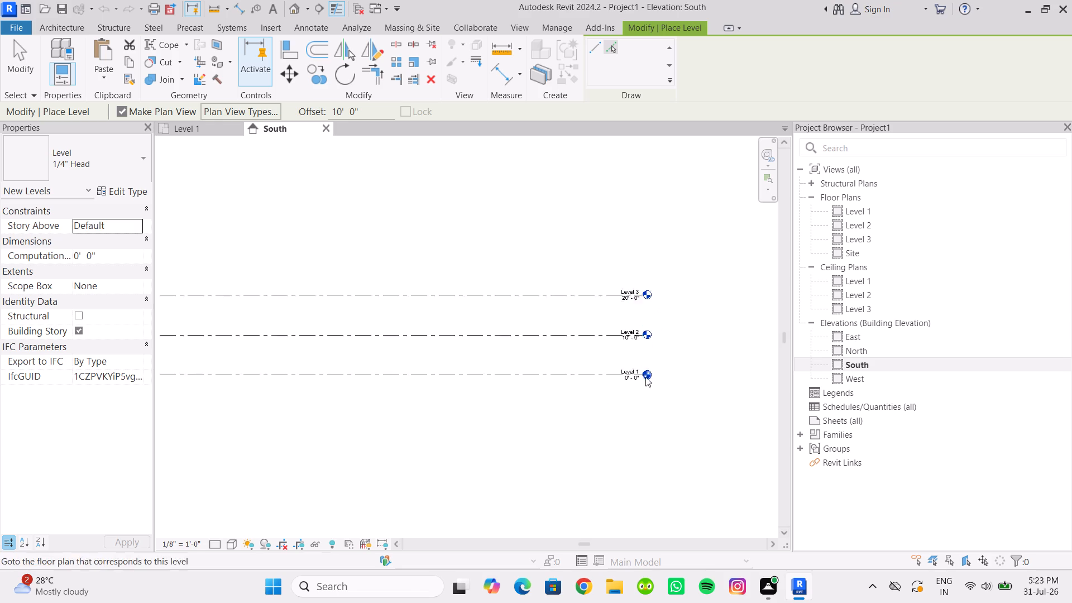
scroll(645, 377, "up", 3)
key("Escape")
key("Escape")
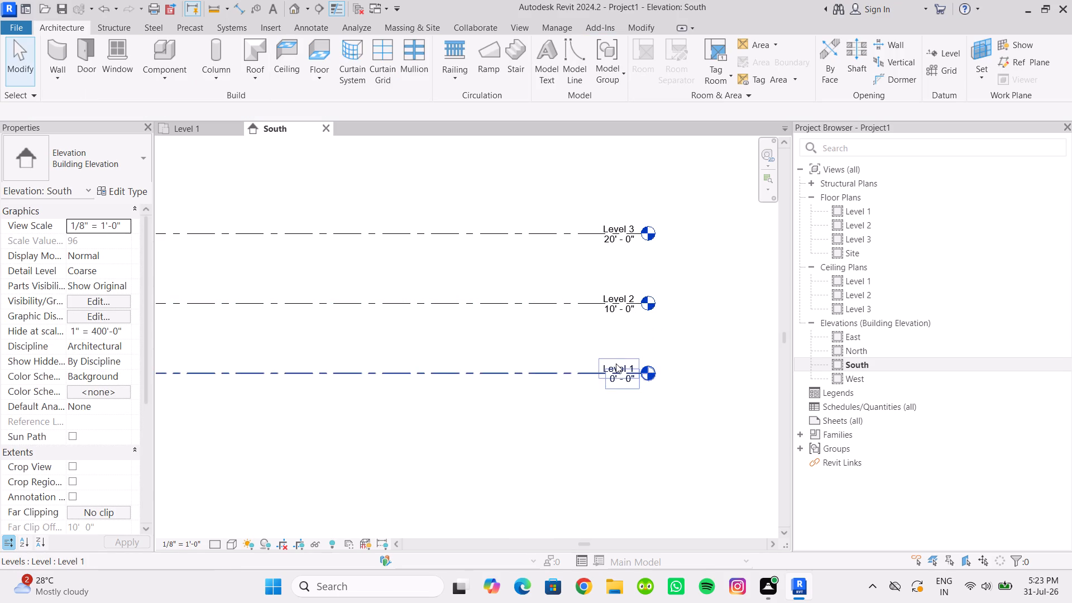
Rename Level 1 as GROUND FLOOR, including its corresponding views.
scroll(616, 362, "up", 11)
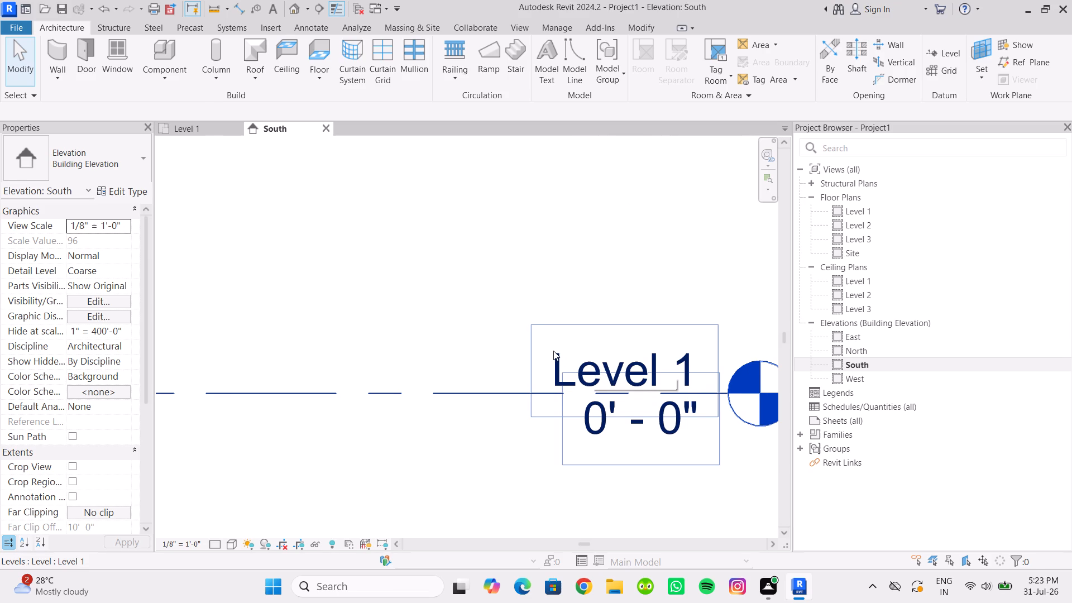
left_click(553, 351)
left_click(558, 360)
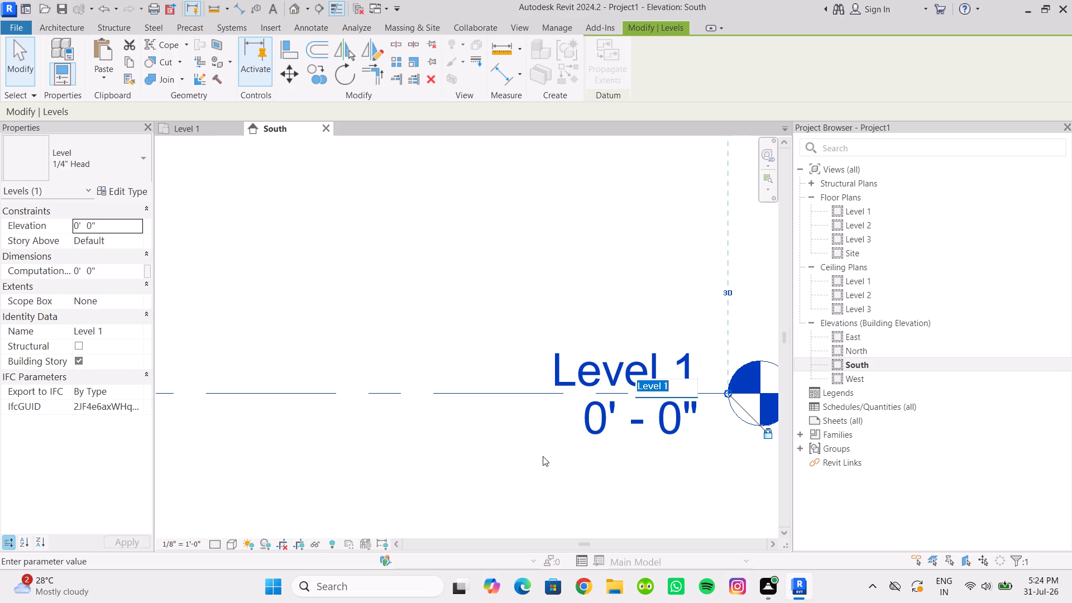
type("GRON")
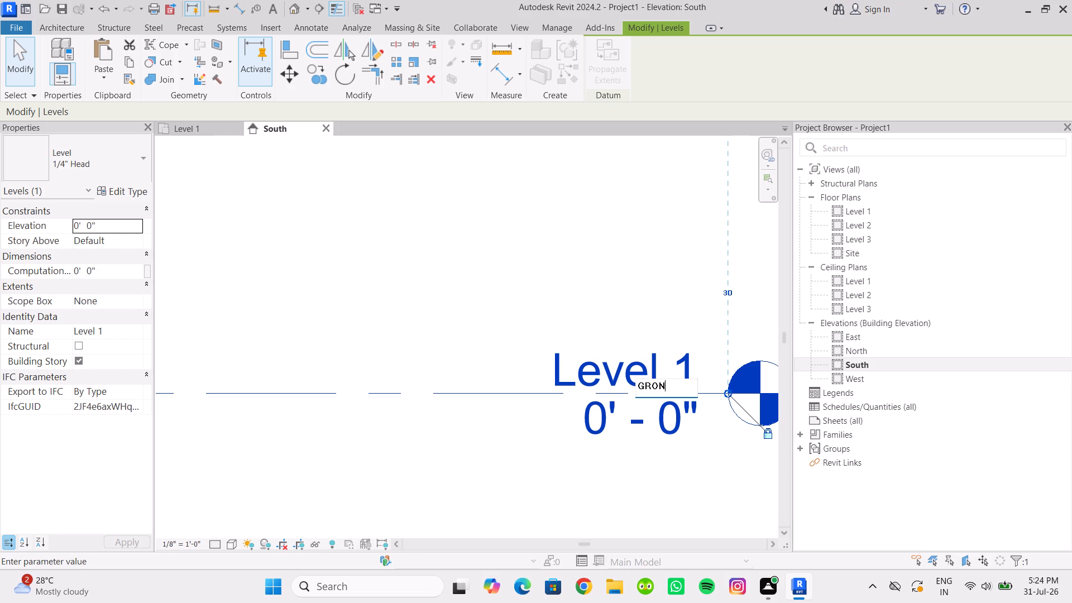
key("BackSpace")
type("UND FLOOR")
left_click(445, 483)
left_click(578, 299)
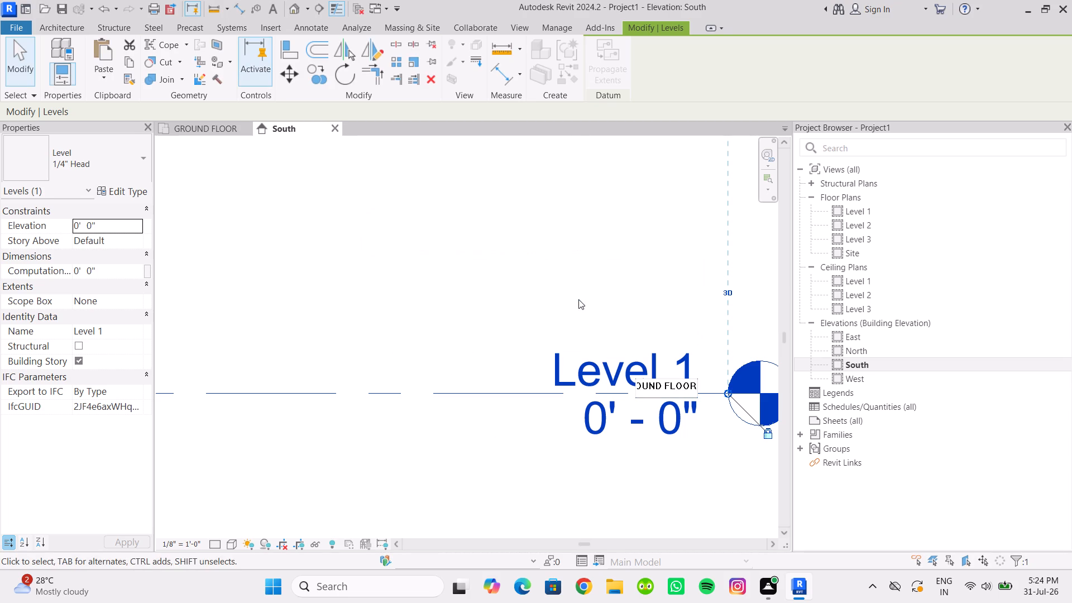
Rename Level 2 as FIRST FLOOR, including its corresponding views.
scroll(475, 475, "down", 9)
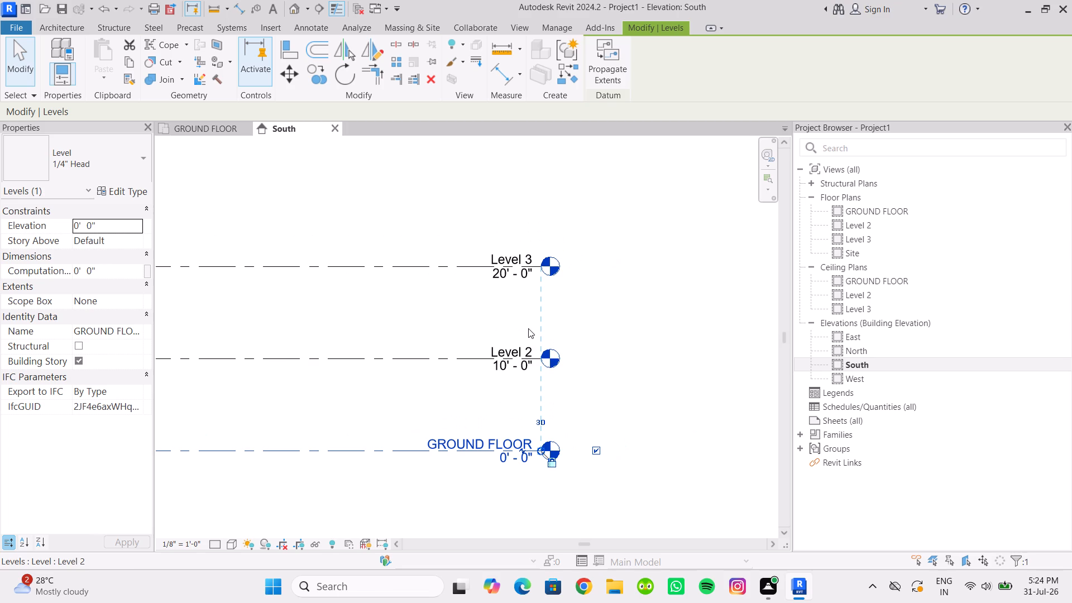
left_click(513, 350)
left_click(512, 351)
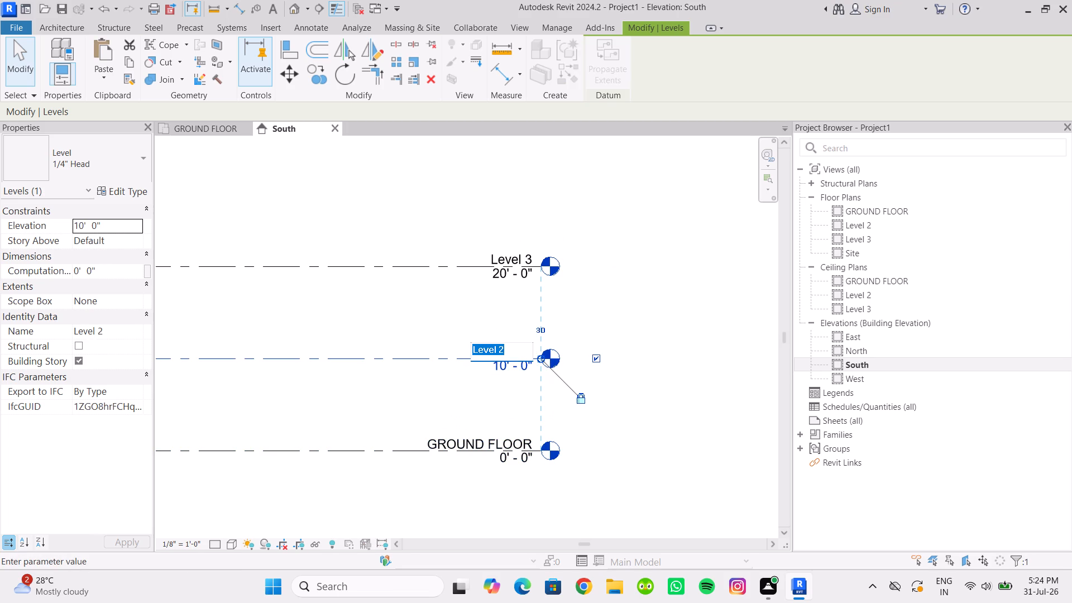
type("FIRST F")
type("LOO")
key("r")
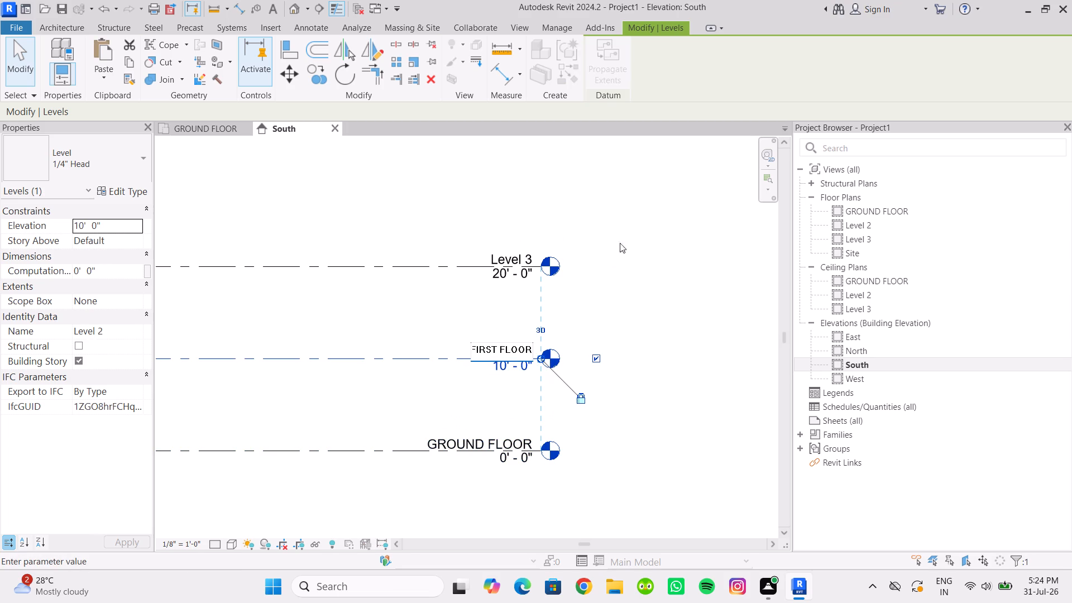
left_click(627, 236)
left_click(590, 295)
Rename Level 3 as SECOND FLOOR, including its corresponding views.
left_click(514, 257)
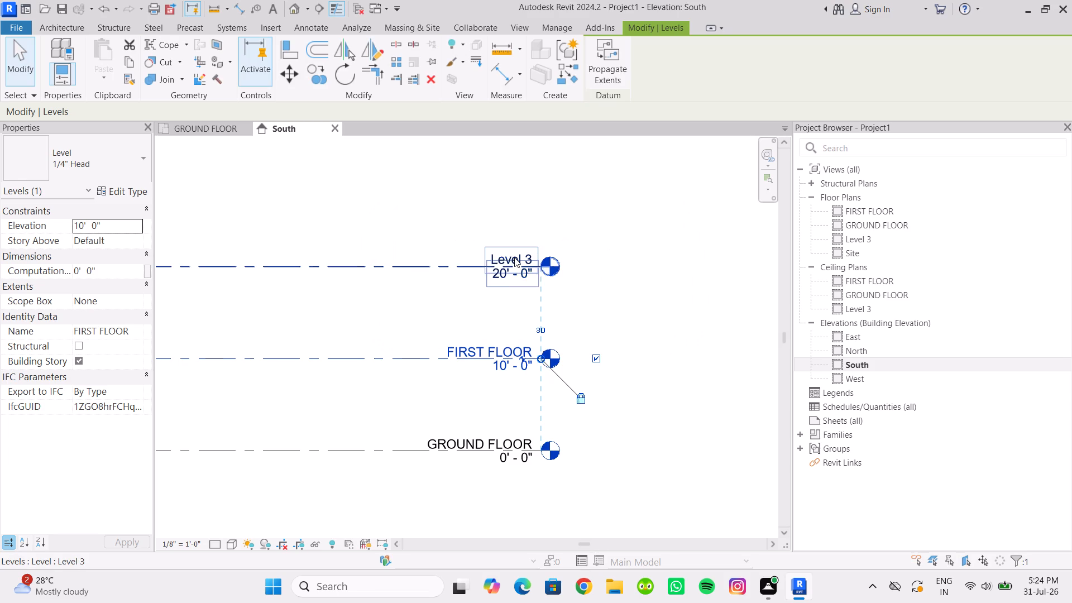
left_click(514, 257)
type("SE")
type("COND FLOOR")
left_click(650, 215)
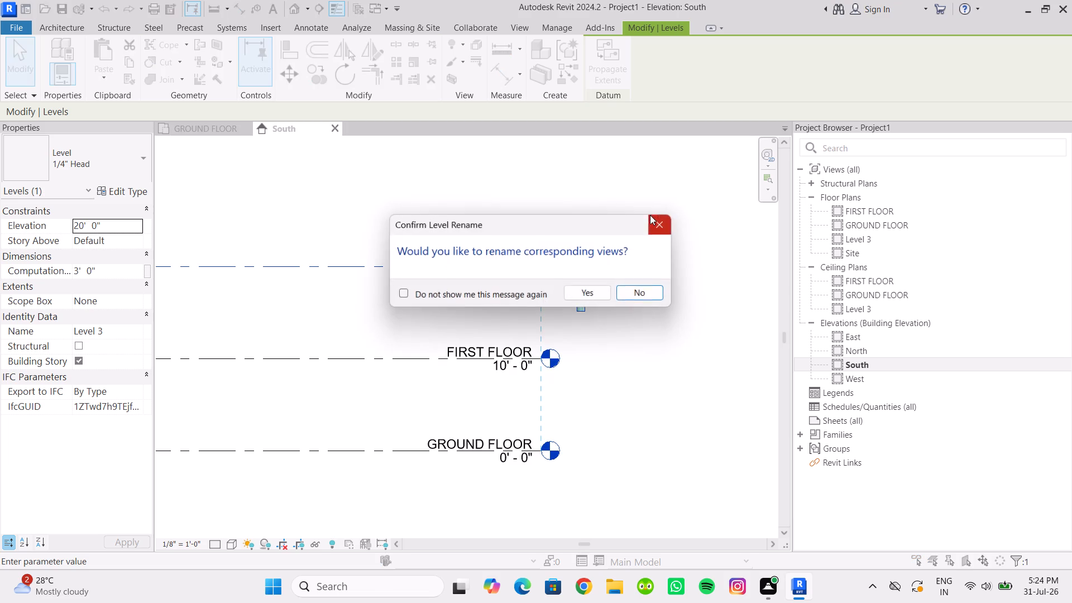
left_click(591, 291)
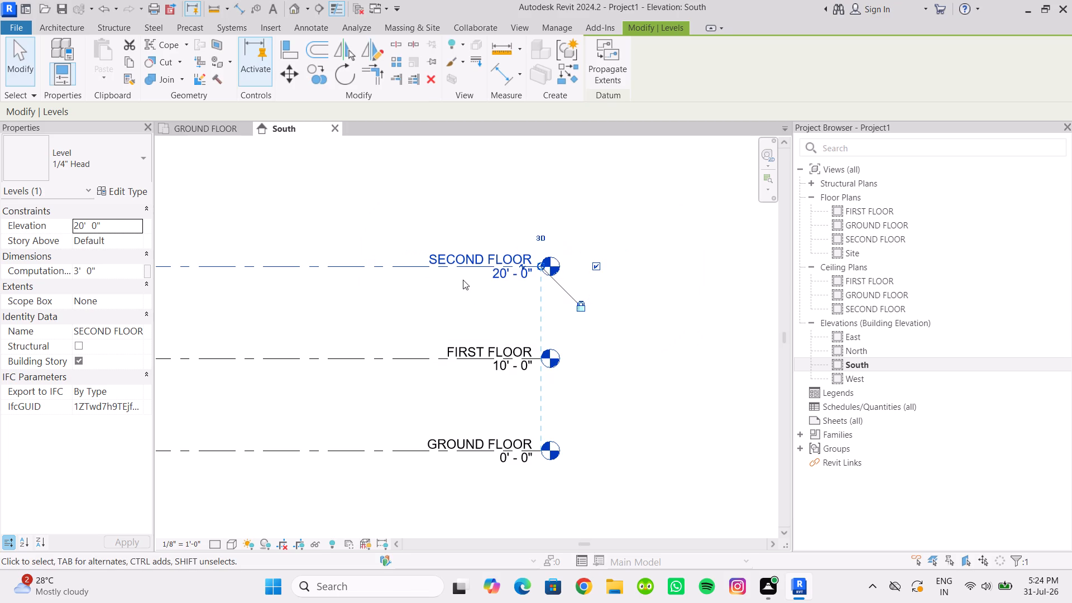
left_click(428, 213)
Shorten the three aligned level lines by pulling their ends opposite the level heads inward.
scroll(428, 227, "down", 9)
middle_click_drag(433, 258, 592, 327)
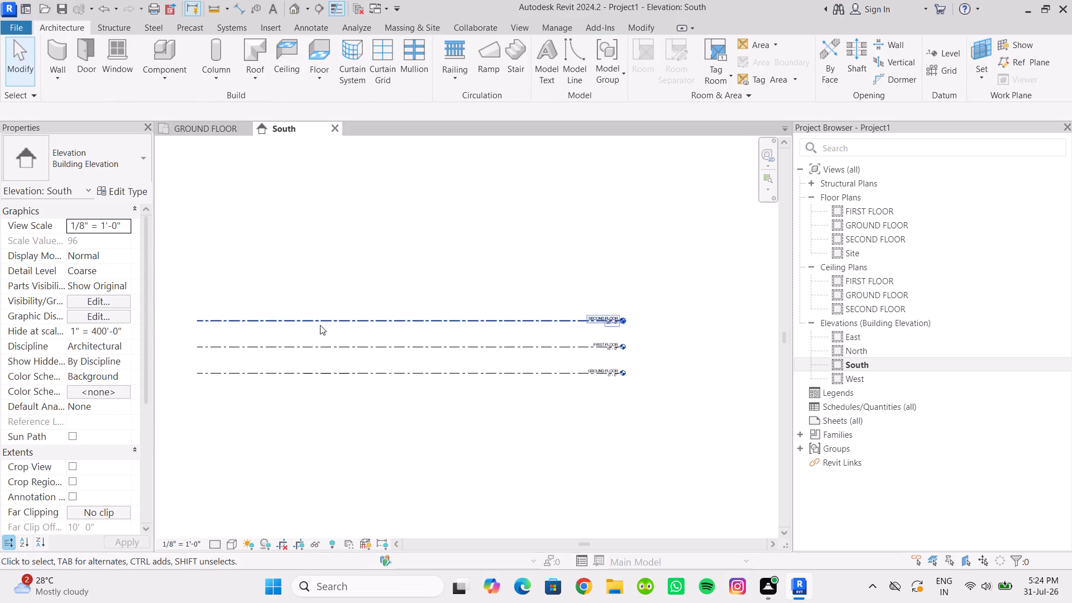
left_click(320, 324)
left_click_drag(197, 322, 264, 334)
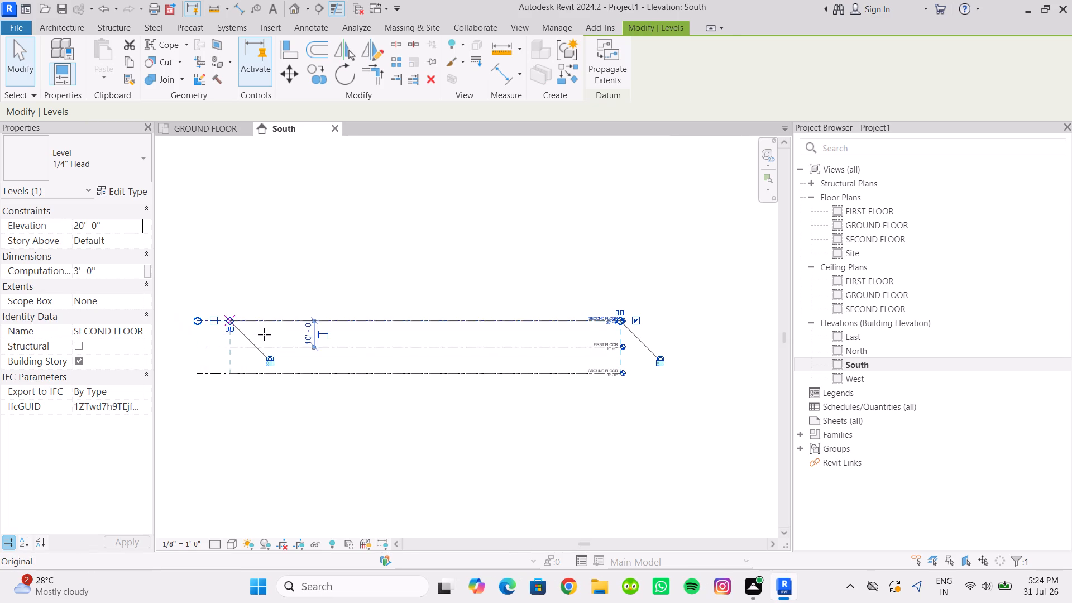
left_click_drag(264, 334, 275, 335)
key("Escape")
Return to the GROUND FLOOR floor plan and center the area between the four elevation markers.
scroll(452, 433, "up", 2)
middle_click_drag(452, 433, 421, 446)
scroll(417, 431, "up", 1)
middle_click_drag(417, 431, 400, 442)
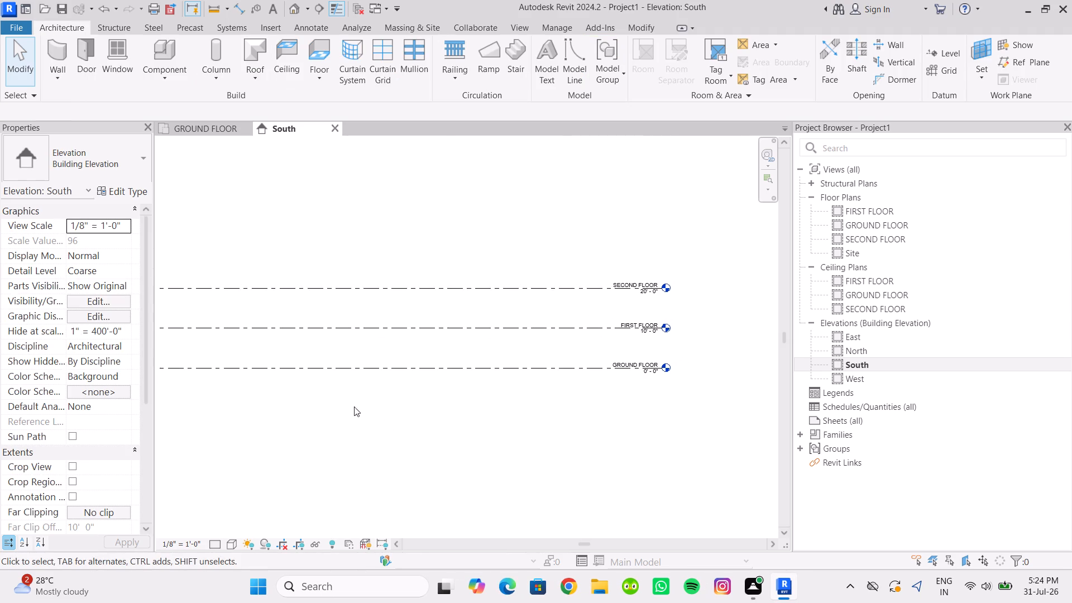
scroll(199, 244, "up", 1)
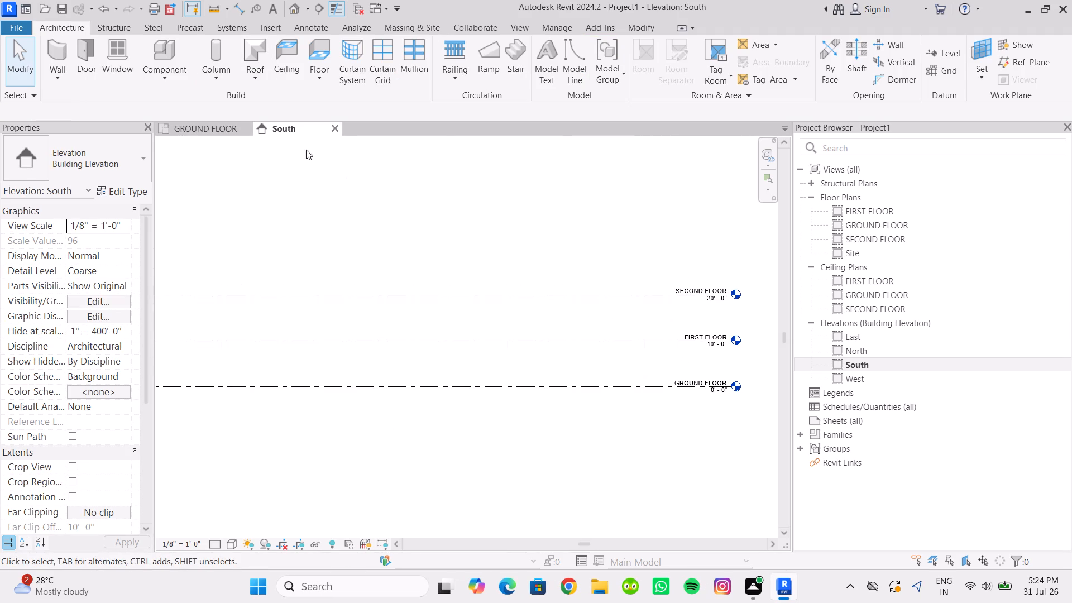
left_click(218, 127)
scroll(517, 335, "down", 2)
middle_click_drag(515, 338, 478, 324)
scroll(474, 325, "down", 1)
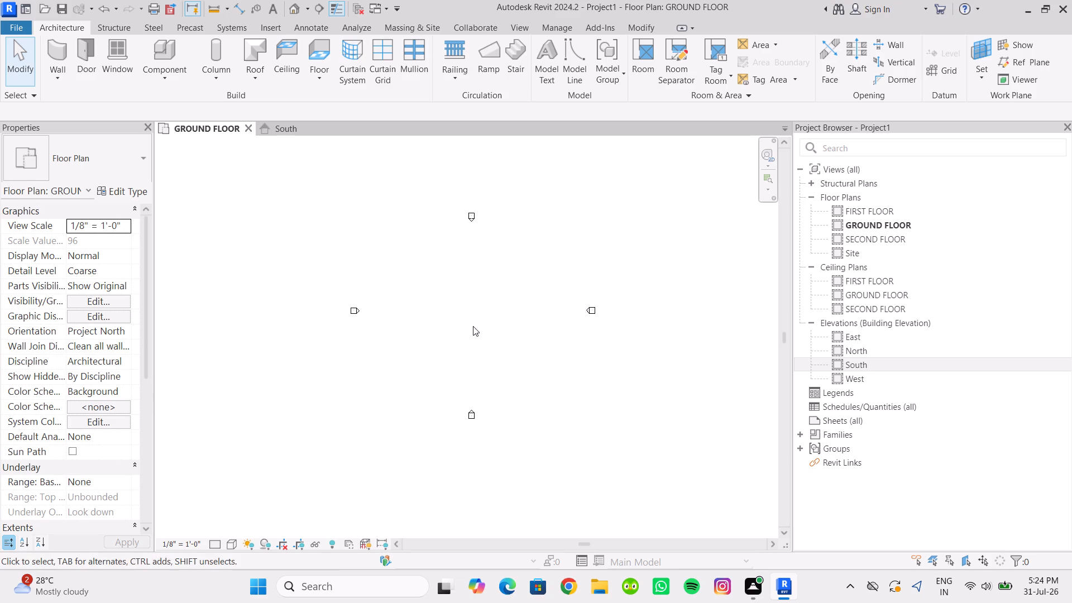
scroll(473, 326, "up", 2)
middle_click_drag(473, 326, 443, 333)
scroll(441, 337, "up", 1)
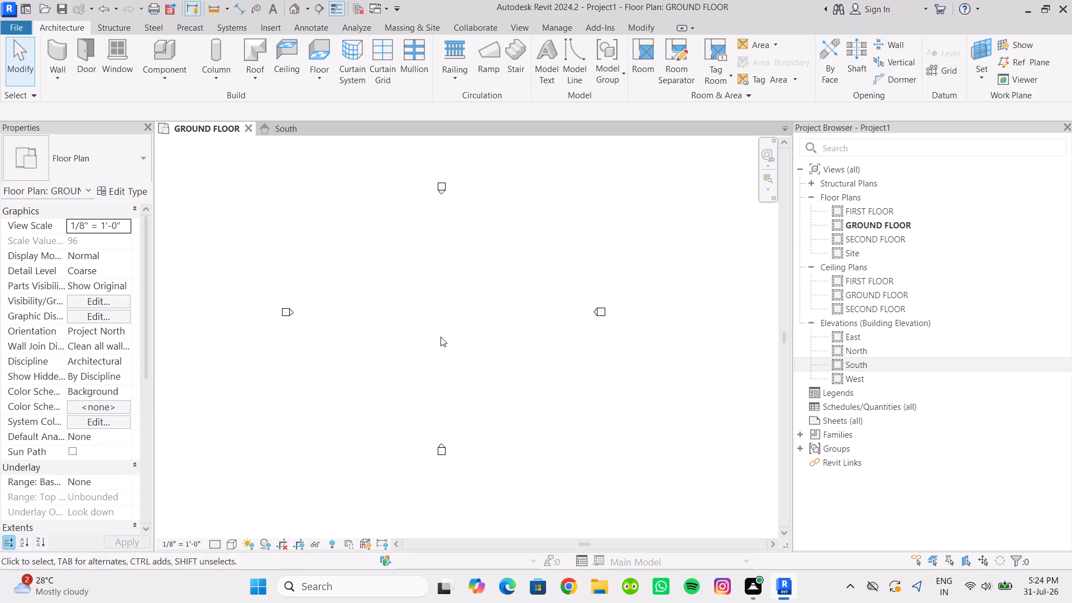
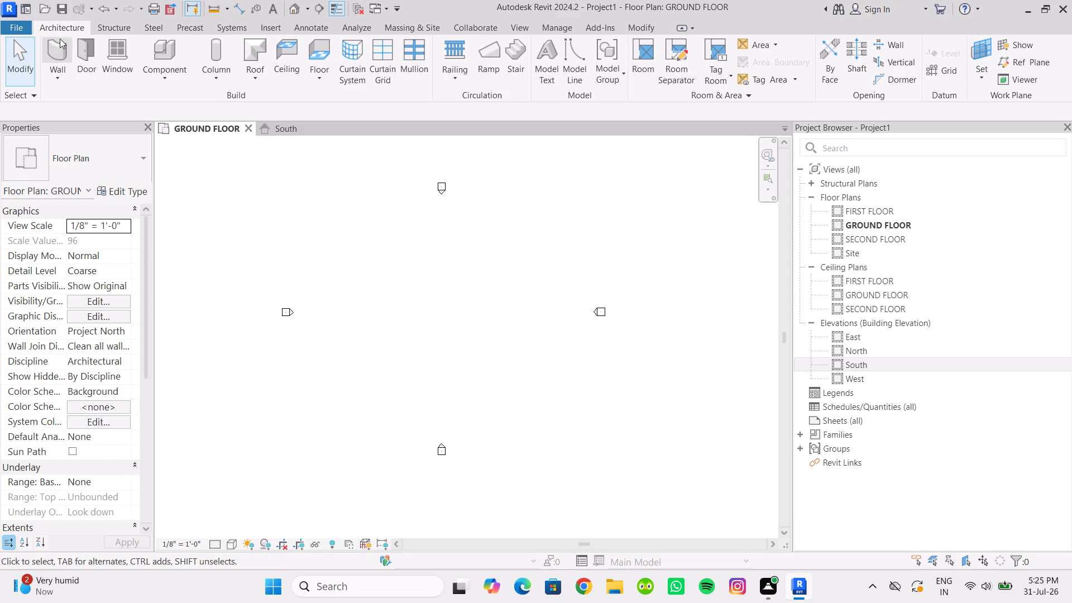
Draw a rectangle of Generic - 8" walls, 60' wide by 64' deep, between the four elevation markers.
left_click(60, 79)
left_click(104, 112)
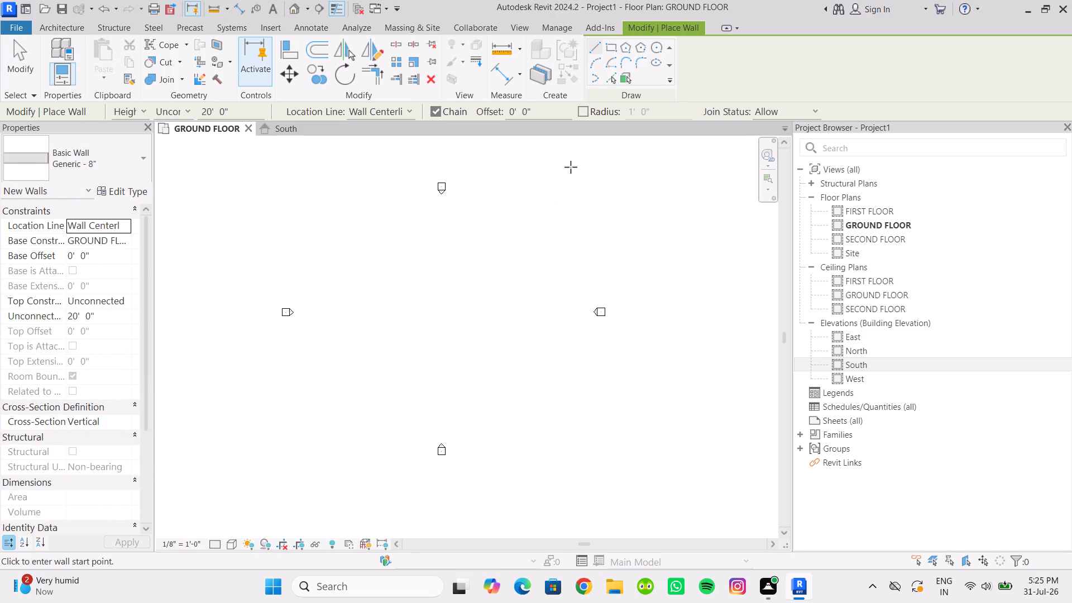
left_click(615, 45)
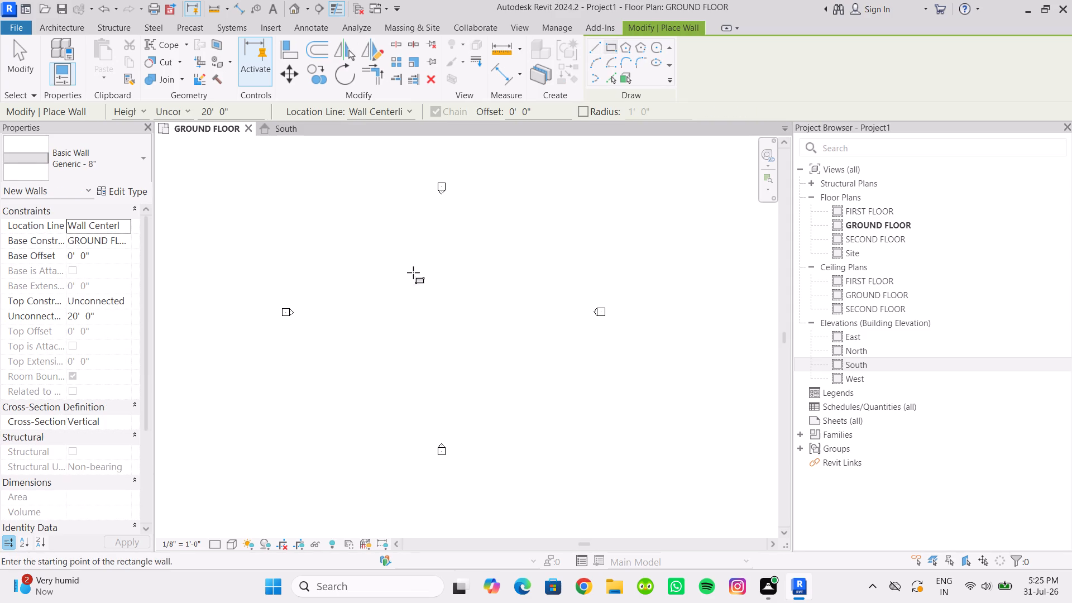
left_click(396, 253)
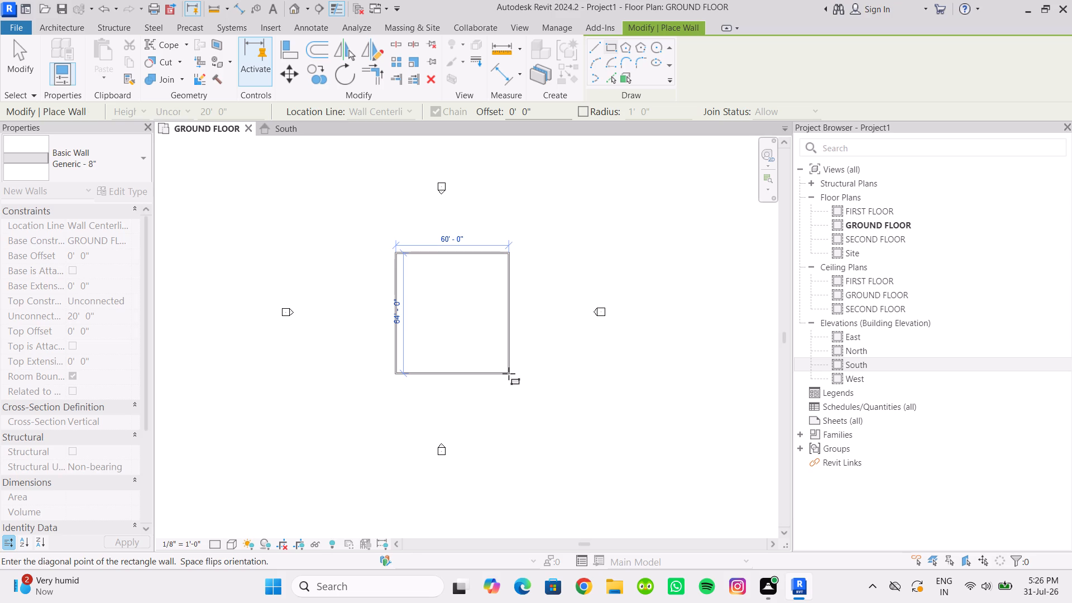
left_click(509, 374)
key("Escape")
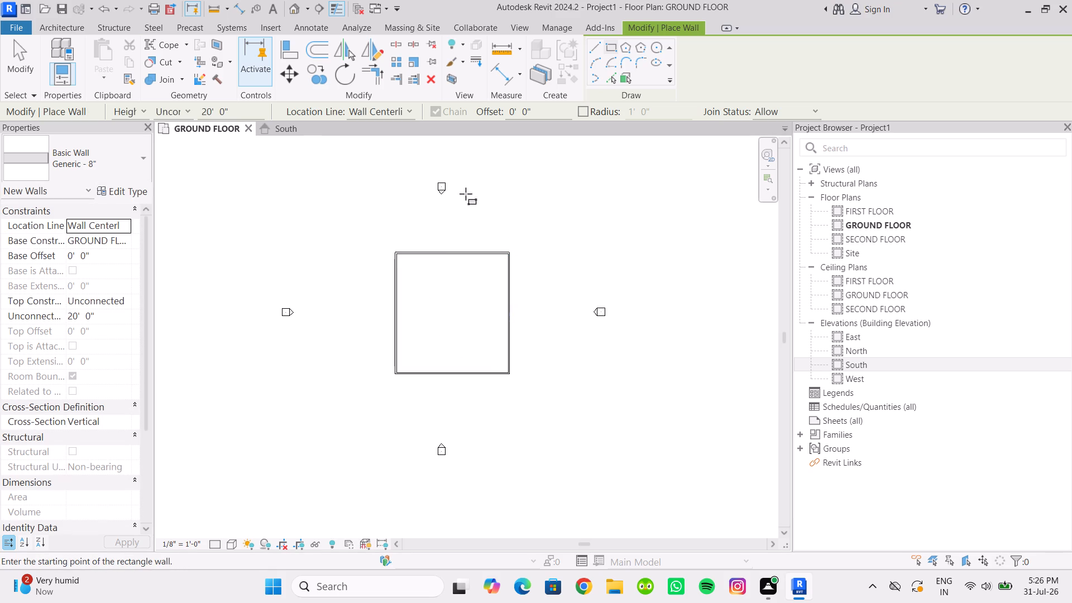
Divide the rectangle into four equal quadrants with Generic - 8" interior walls running between the midpoints of opposite outer walls.
left_click(592, 47)
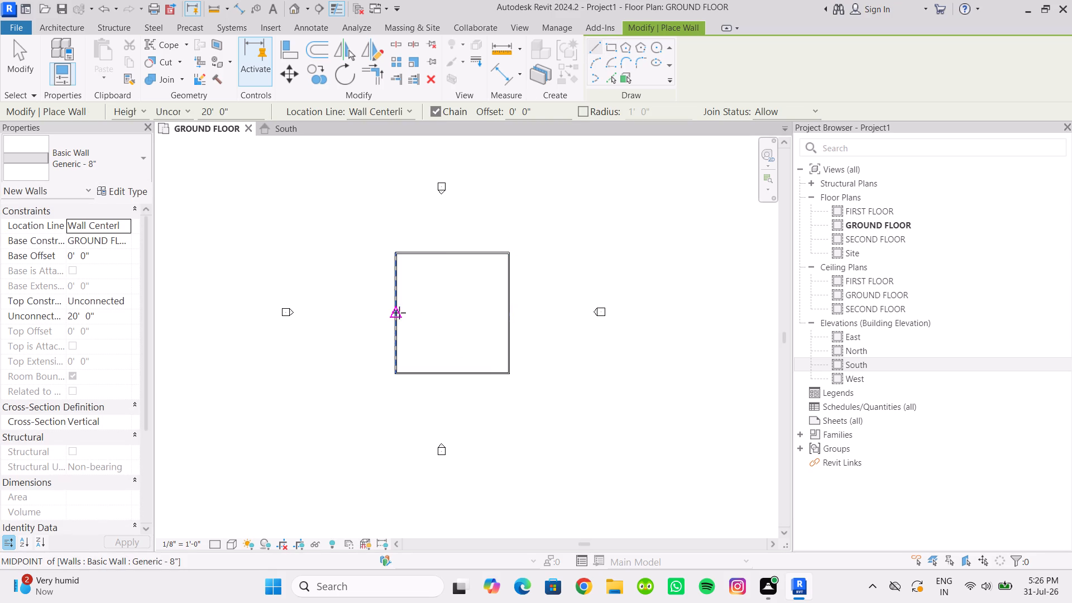
left_click(399, 313)
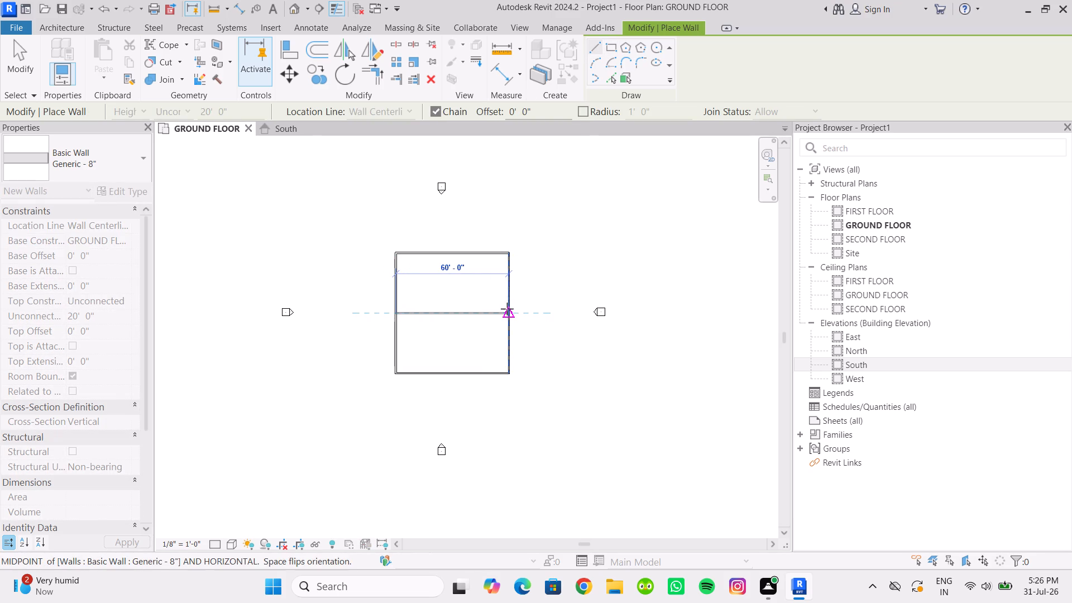
left_click(507, 309)
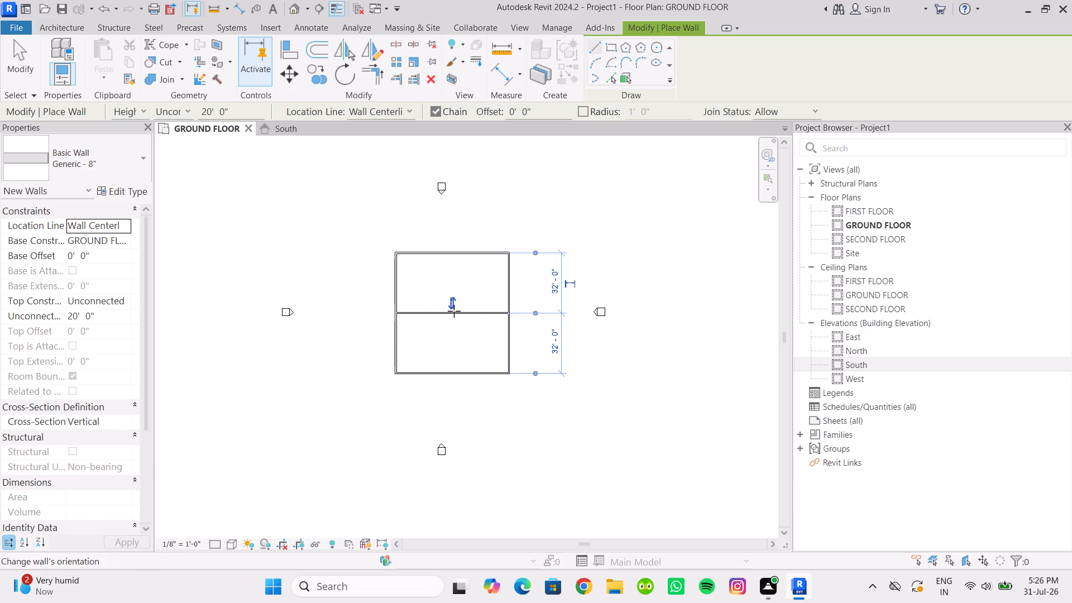
left_click(450, 253)
left_click(453, 317)
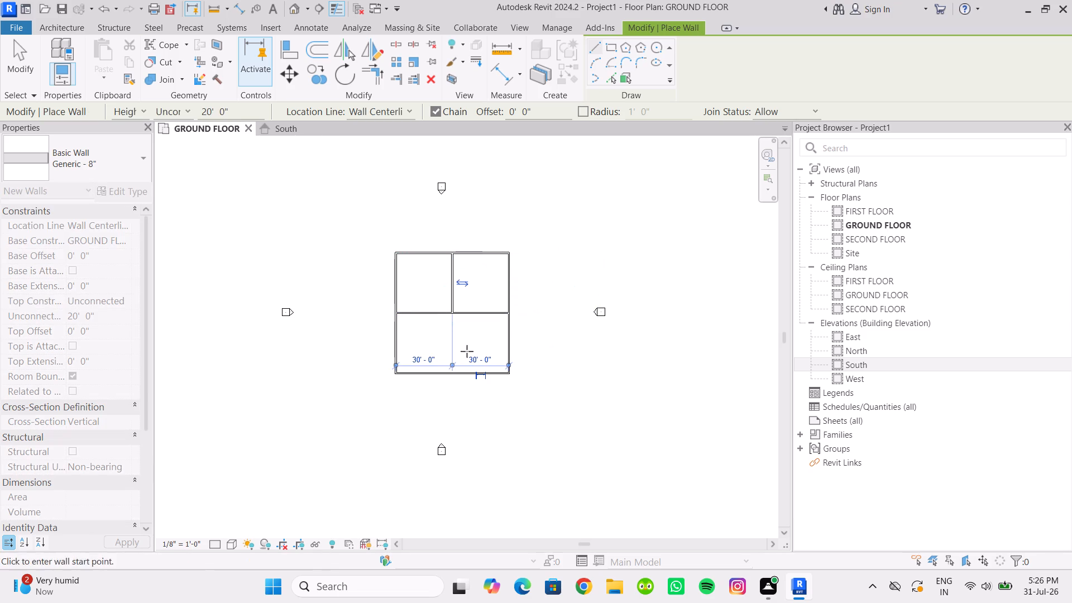
key("Escape")
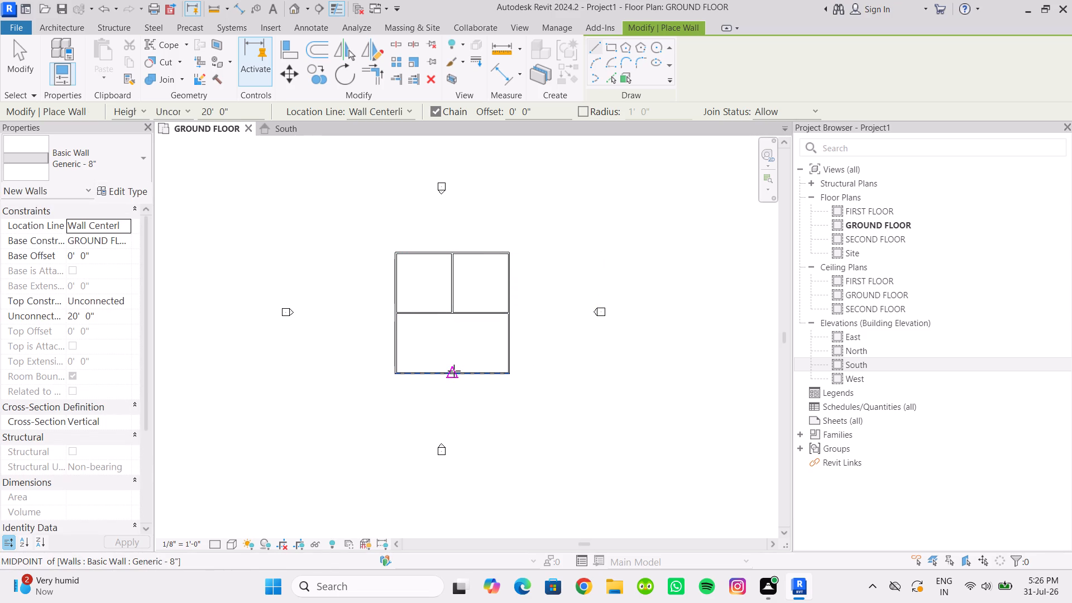
left_click(454, 371)
key("Escape")
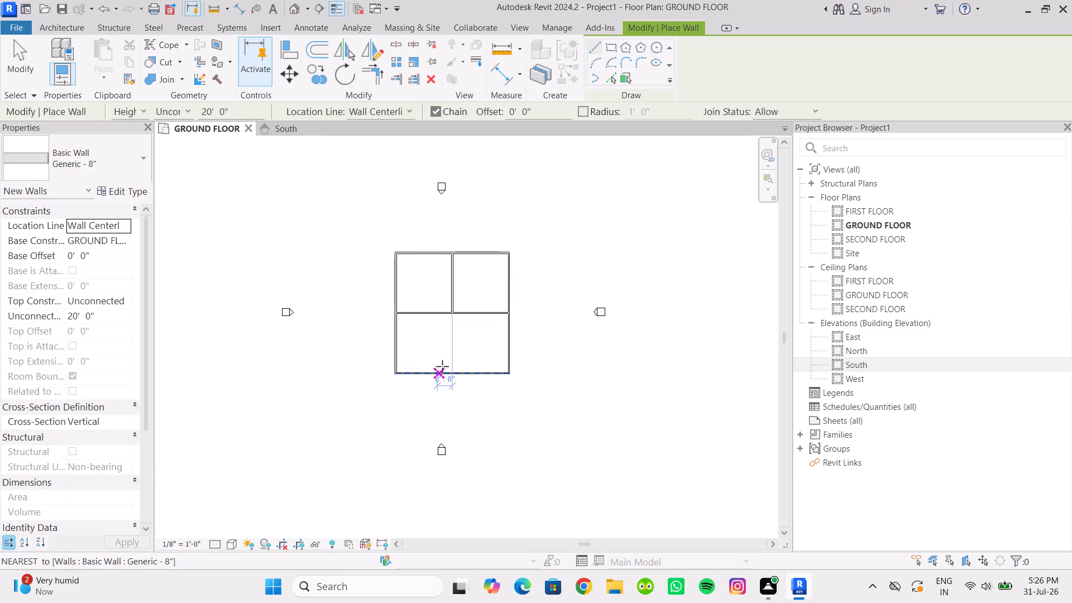
left_click_drag(451, 372, 452, 365)
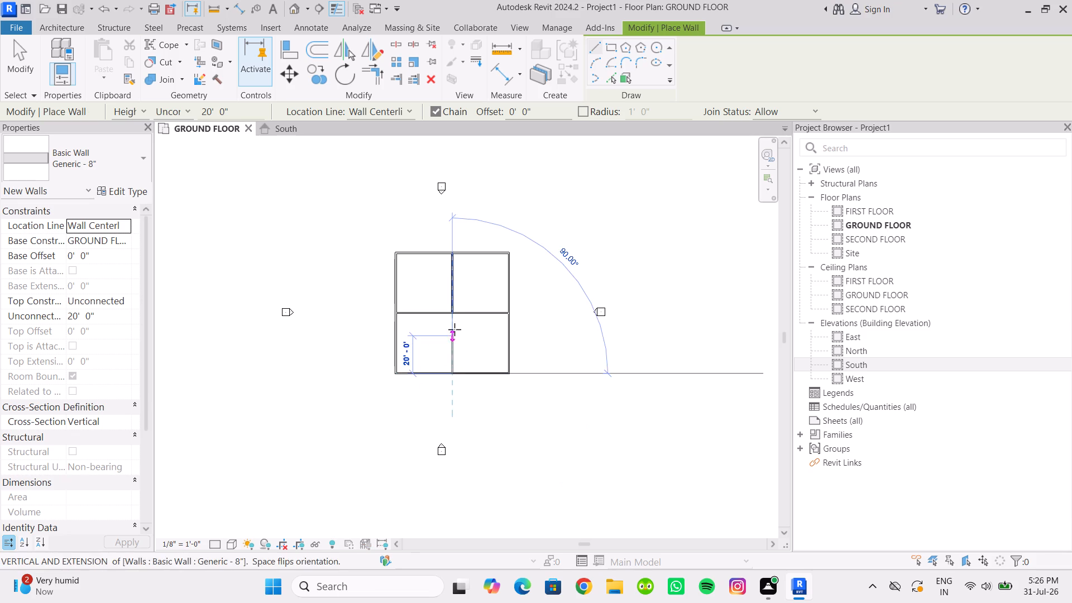
left_click(453, 316)
key("Escape")
key("Escape")
Trim the east wall to the horizontal middle wall and the south wall to the vertical middle wall, leaving an L-shaped plan without the southeast quadrant.
scroll(499, 408, "up", 1)
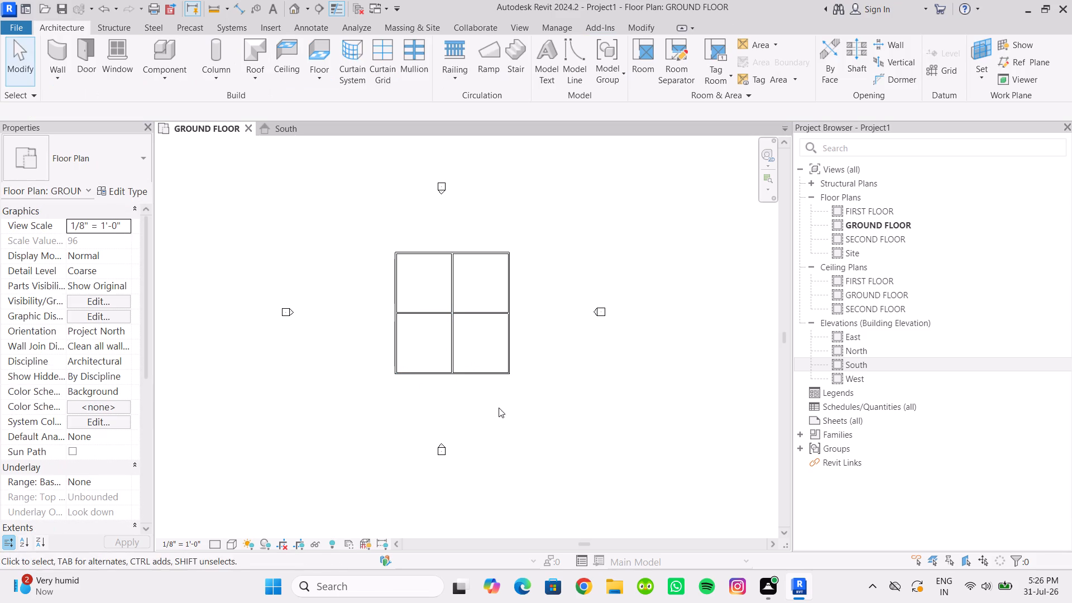
middle_click_drag(499, 408, 481, 389)
scroll(496, 205, "up", 1)
middle_click_drag(523, 256, 527, 285)
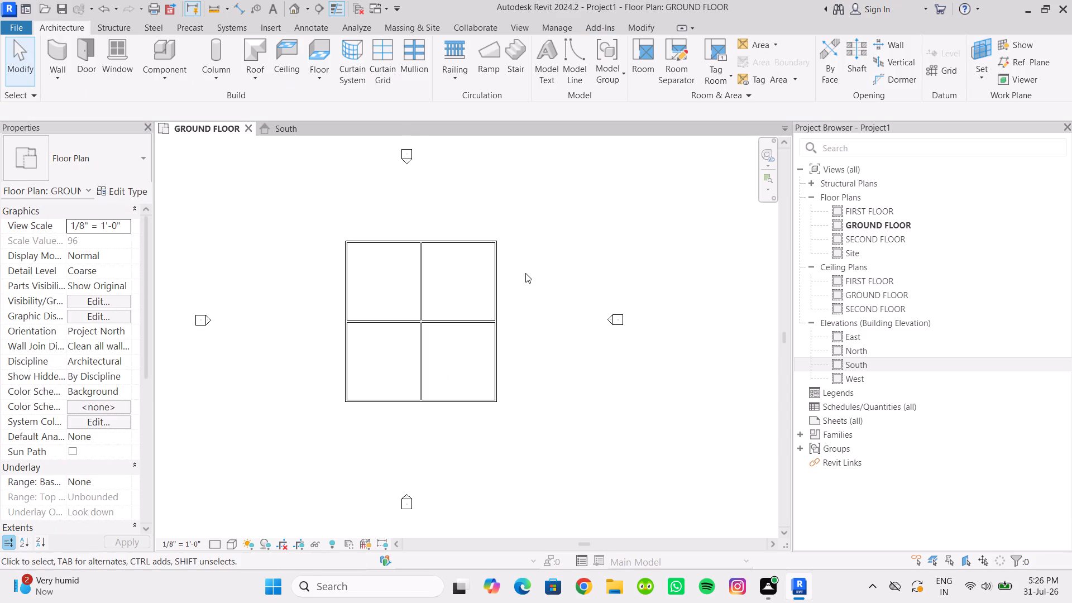
scroll(525, 273, "up", 1)
left_click(636, 32)
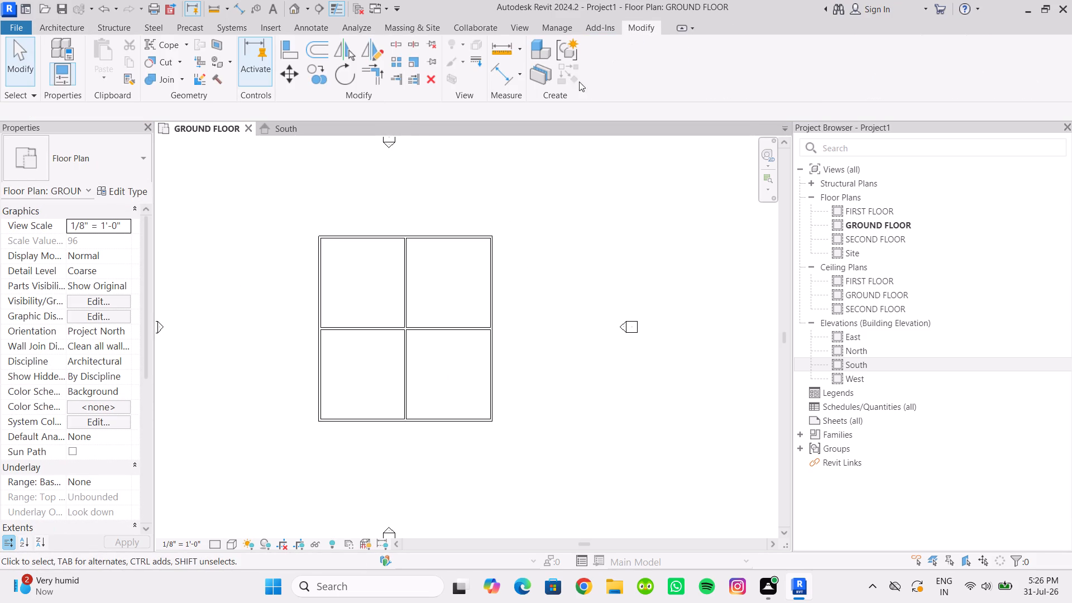
left_click(378, 76)
left_click(495, 270)
left_click(474, 329)
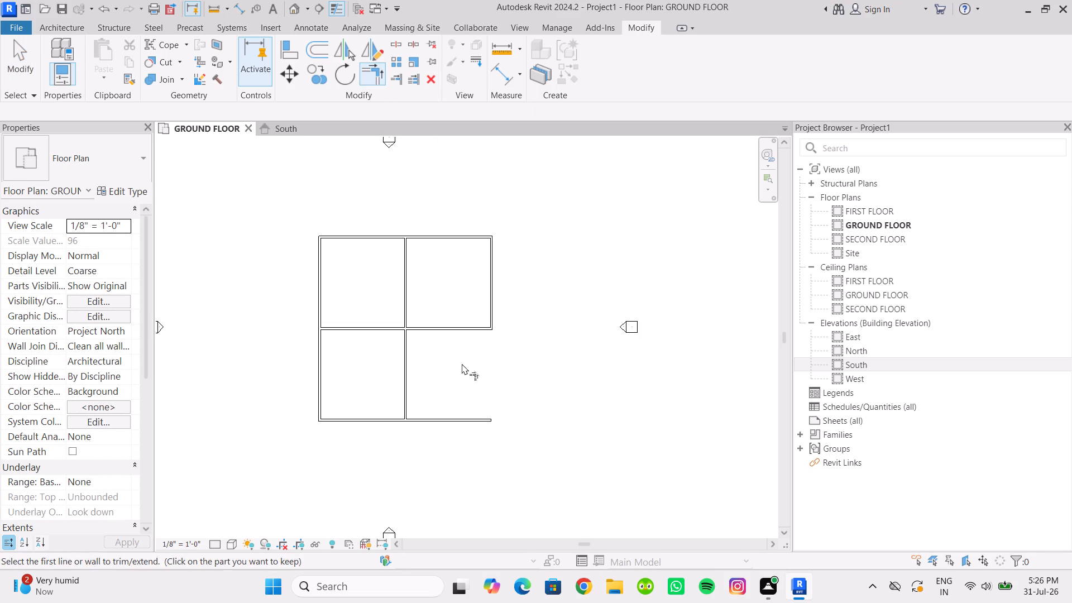
left_click(399, 396)
left_click(400, 419)
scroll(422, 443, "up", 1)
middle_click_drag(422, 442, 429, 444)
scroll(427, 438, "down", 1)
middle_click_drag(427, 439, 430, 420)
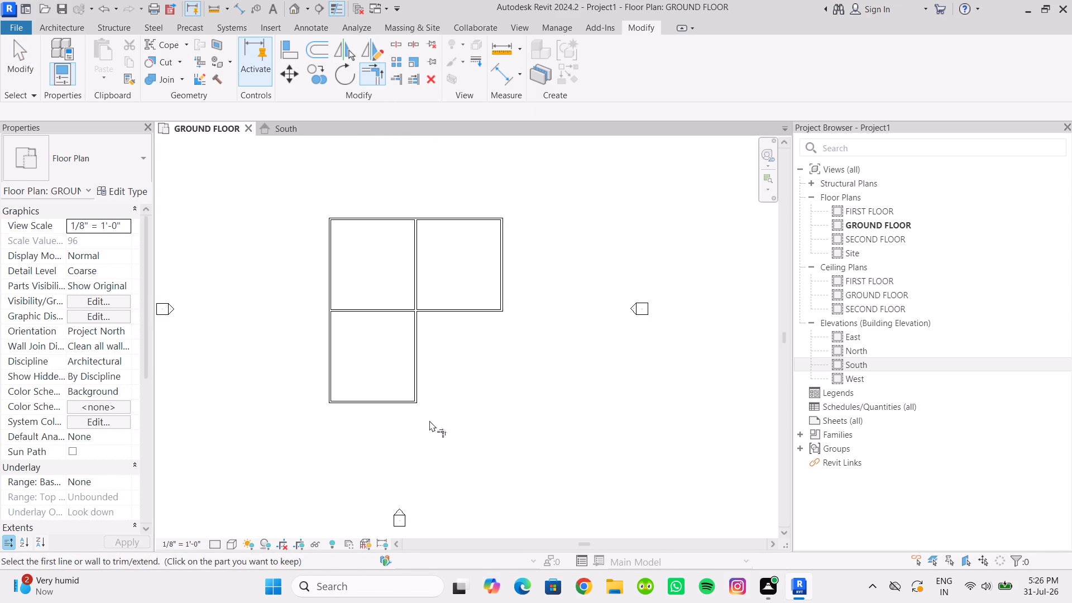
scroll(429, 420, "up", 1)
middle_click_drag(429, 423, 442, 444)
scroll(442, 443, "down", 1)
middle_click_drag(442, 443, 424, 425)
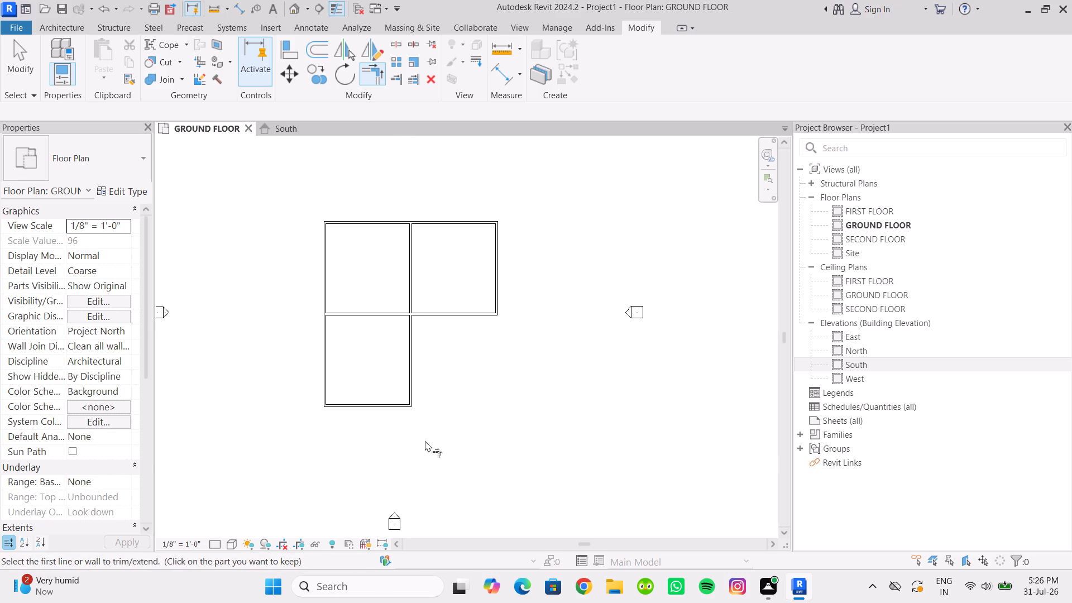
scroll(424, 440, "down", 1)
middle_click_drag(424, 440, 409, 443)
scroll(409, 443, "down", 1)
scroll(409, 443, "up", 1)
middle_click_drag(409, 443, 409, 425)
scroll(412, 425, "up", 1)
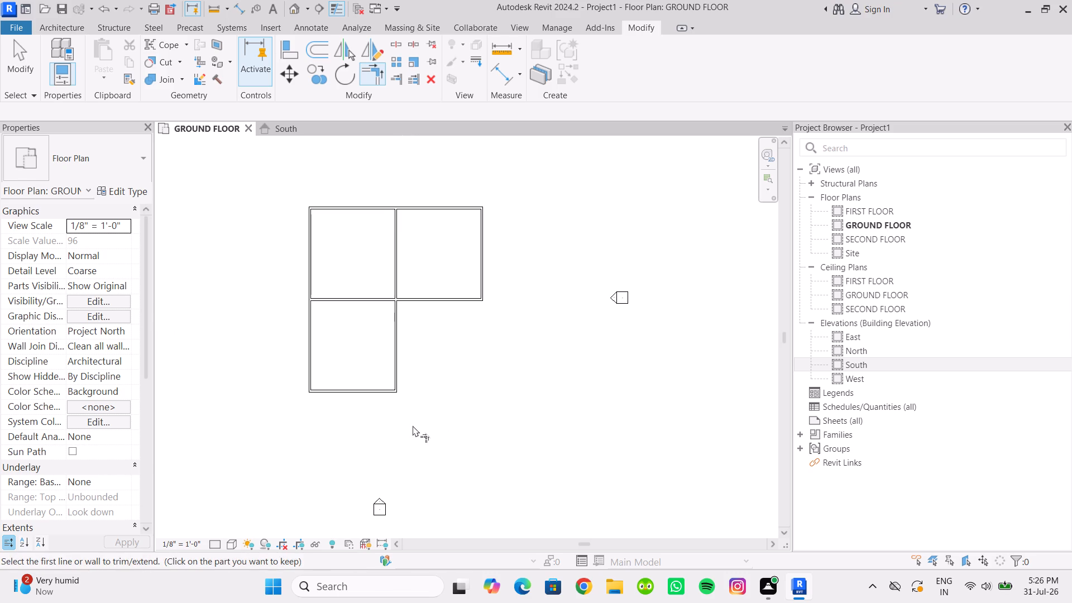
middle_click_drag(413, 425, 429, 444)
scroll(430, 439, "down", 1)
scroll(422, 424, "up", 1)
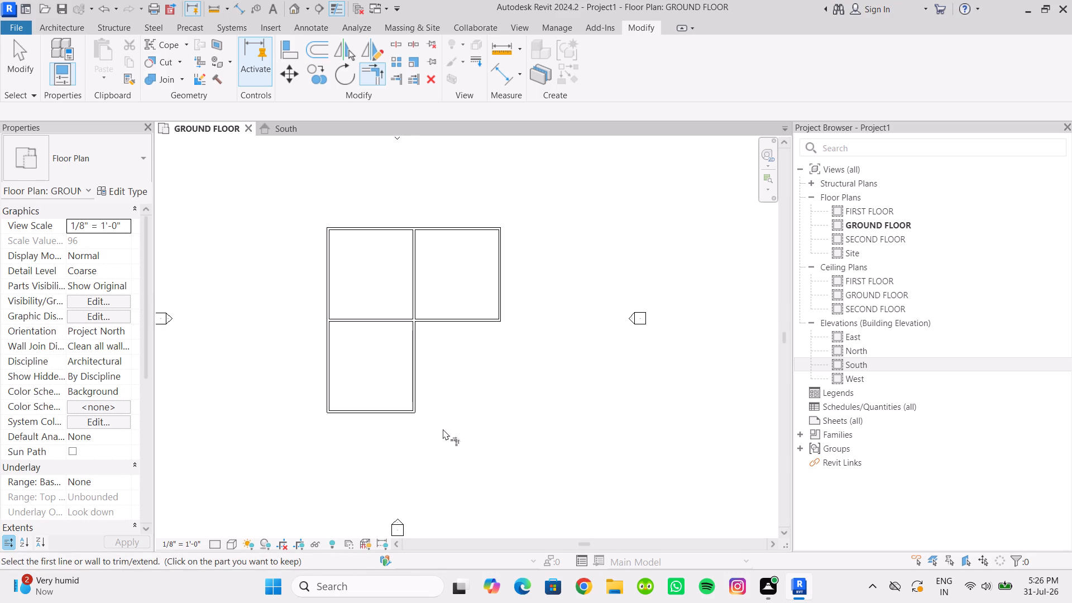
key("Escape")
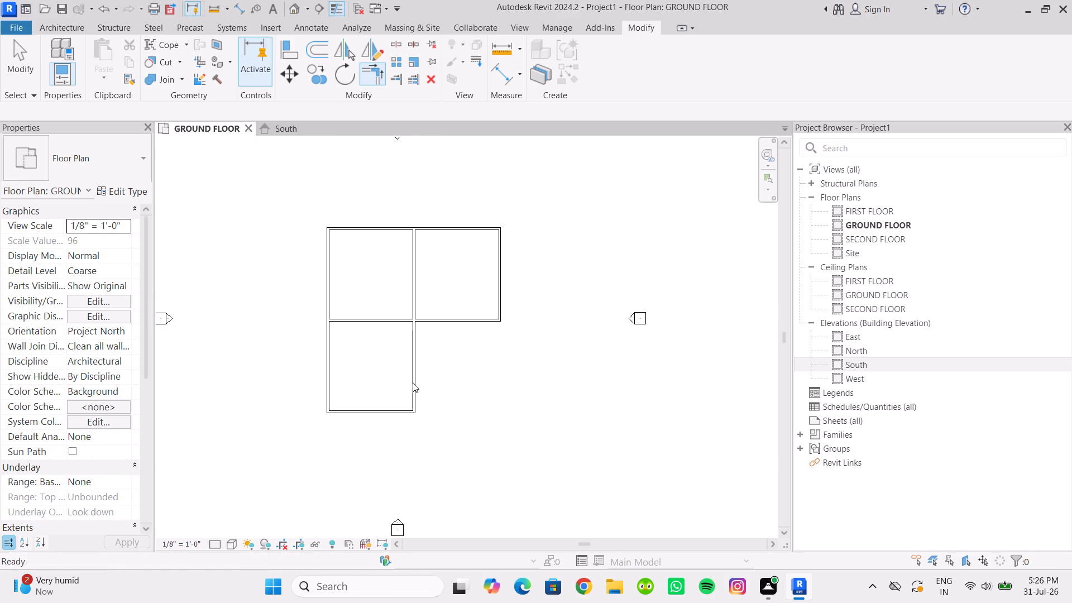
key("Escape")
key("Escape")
Set the unconnected height of all the walls to 10'.
left_click_drag(266, 161, 519, 477)
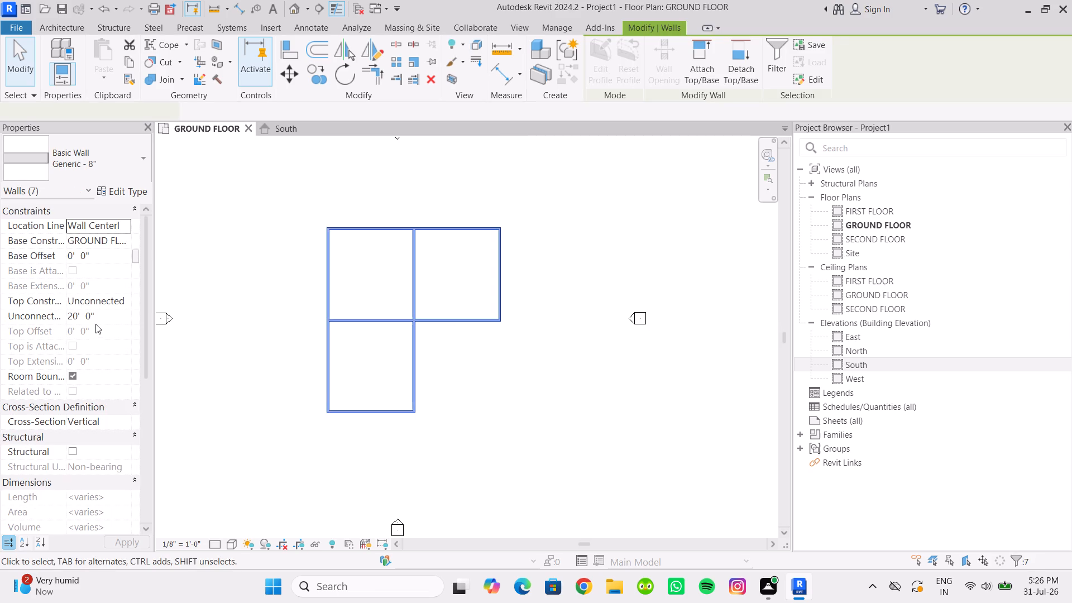
left_click(103, 318)
type("10'")
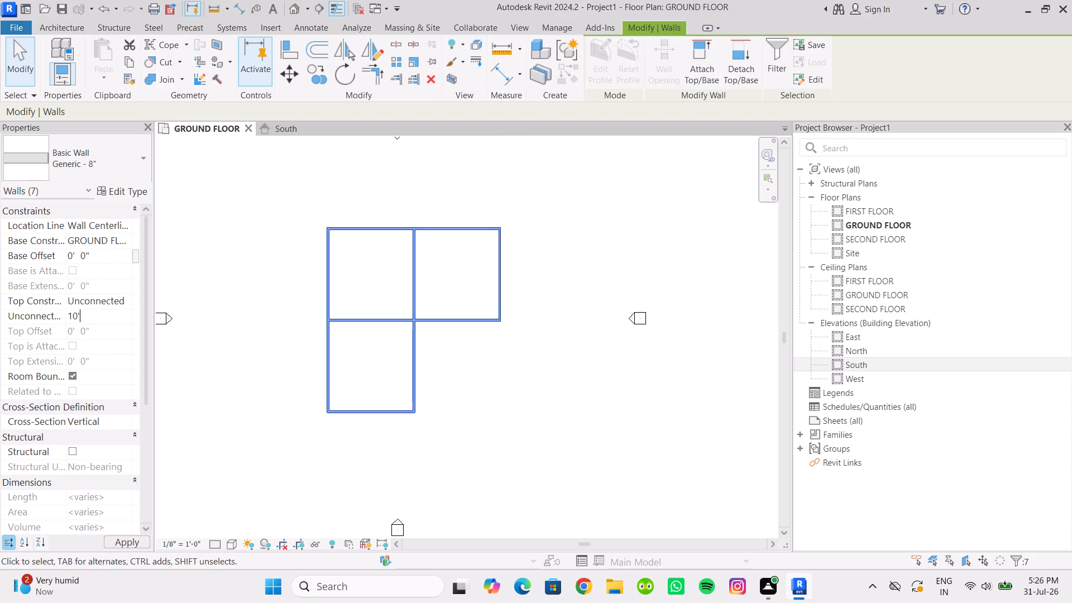
left_click(530, 418)
scroll(497, 410, "down", 1)
middle_click_drag(497, 410, 491, 407)
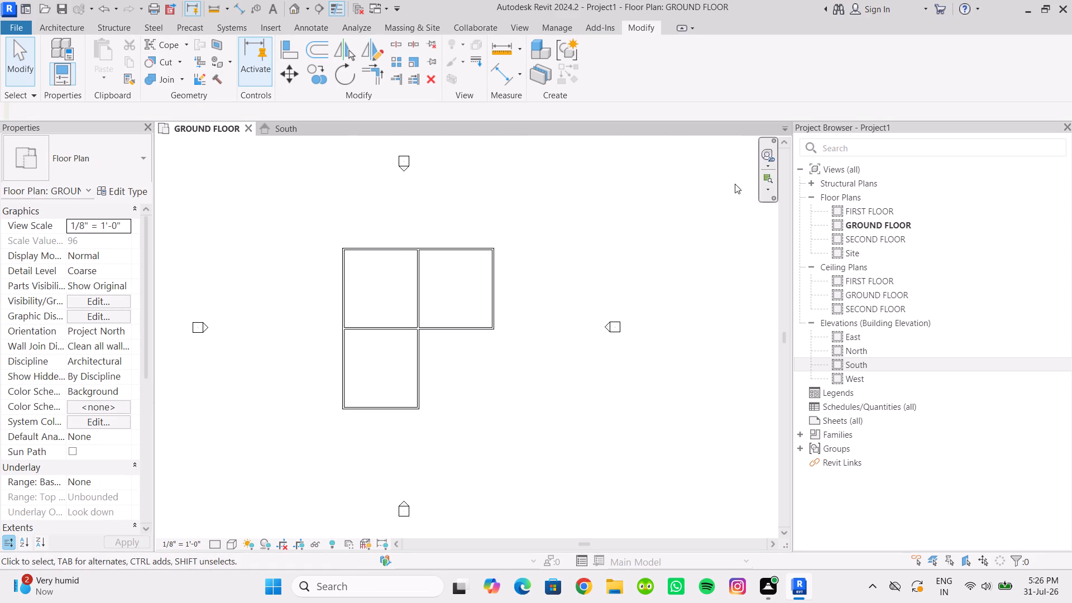
Examine the walls and levels in the default 3D view, orbiting to see them from above.
left_click(297, 6)
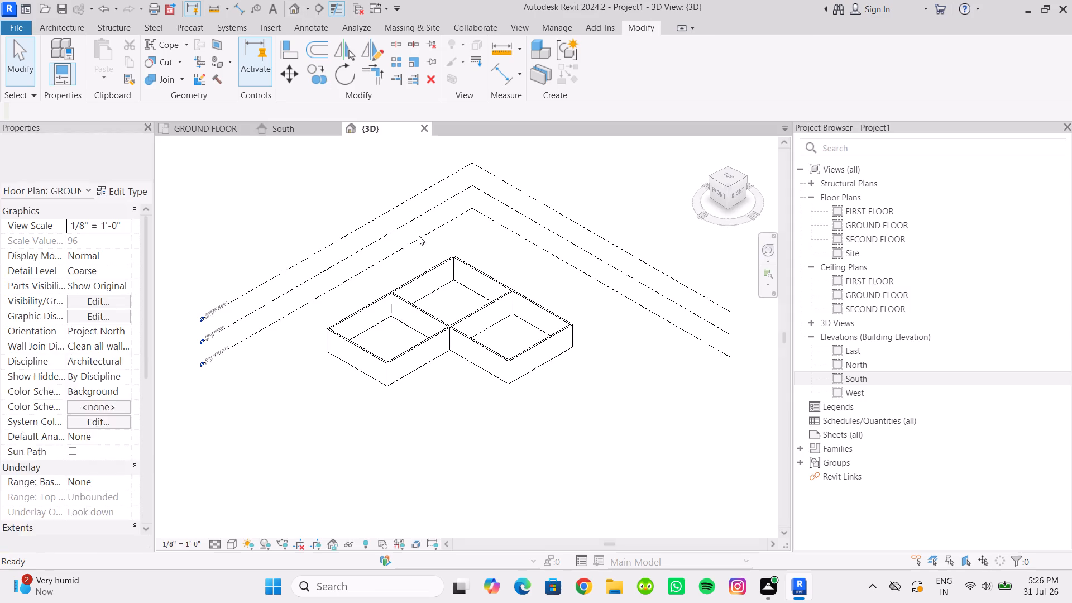
scroll(466, 399, "up", 1)
scroll(466, 399, "down", 1)
middle_click_drag(466, 399, 559, 477, "shift")
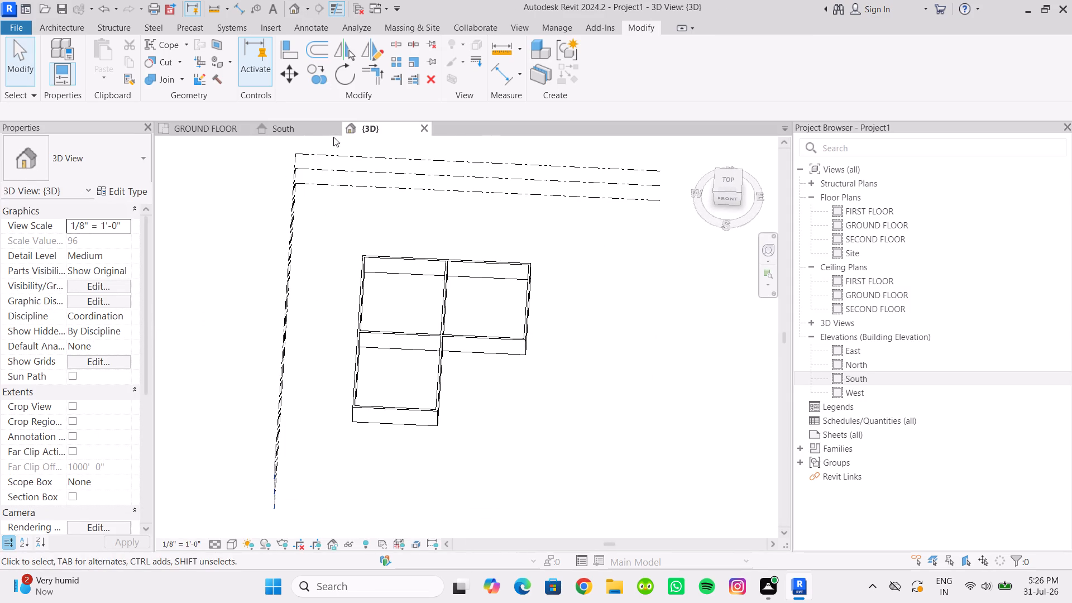
scroll(485, 294, "down", 2)
middle_click_drag(488, 300, 444, 251)
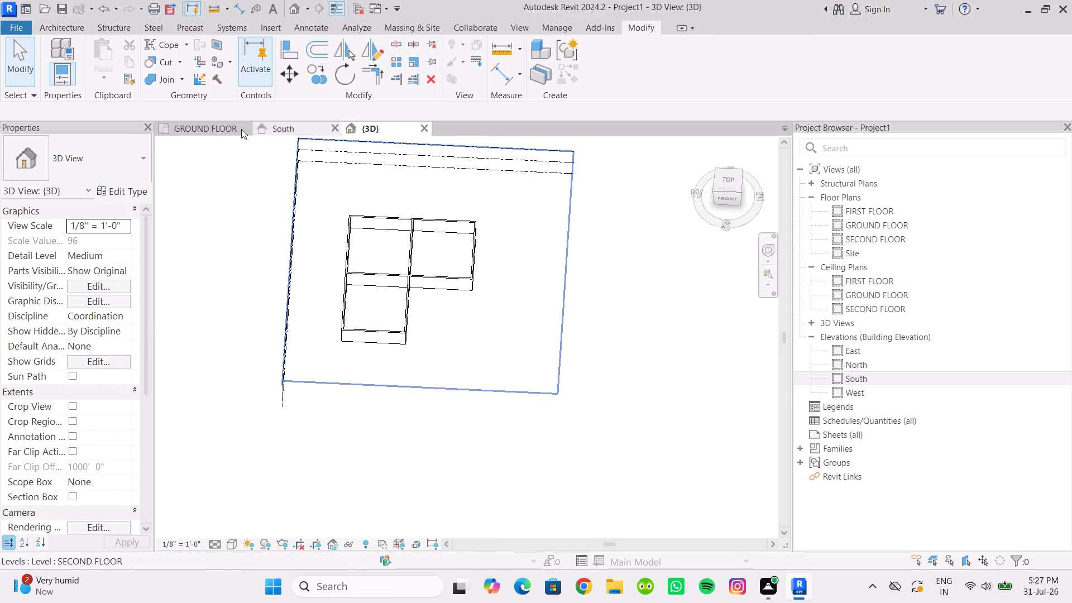
In the GROUND FLOOR plan, create a rectangular Generic - 12" floor along the outer wall faces, spanning the full footprint including the open southeast quadrant.
left_click(202, 128)
scroll(373, 317, "down", 1)
middle_click_drag(373, 315, 355, 281)
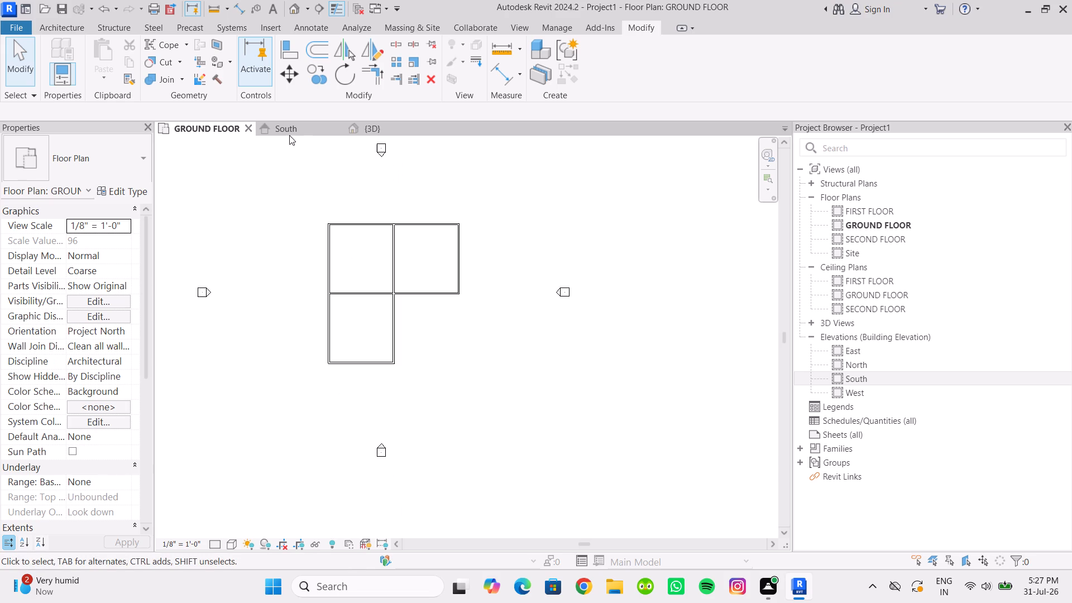
left_click(77, 27)
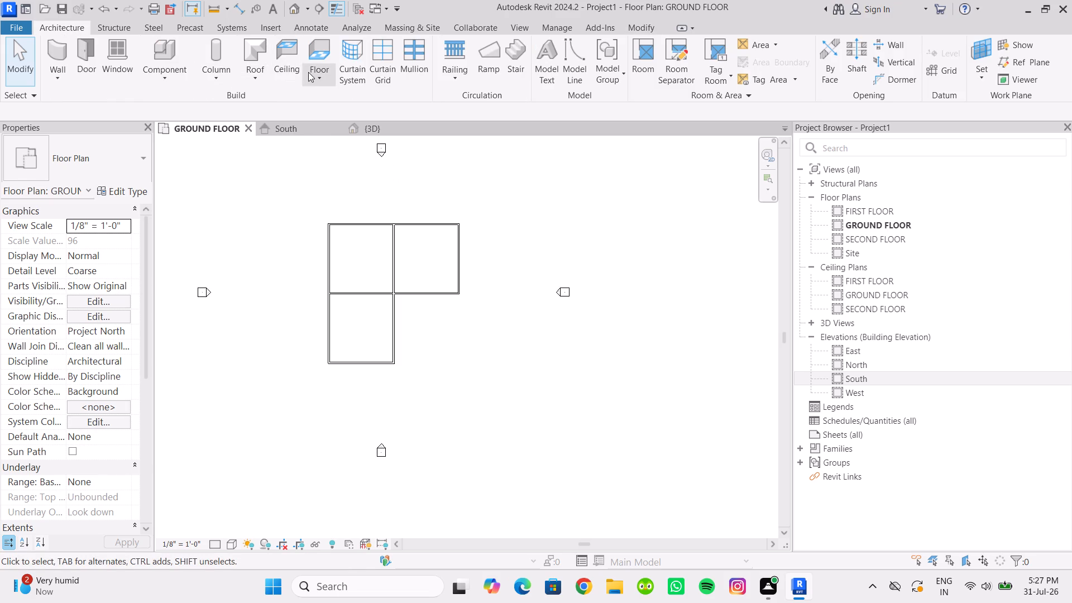
left_click(311, 73)
left_click(339, 105)
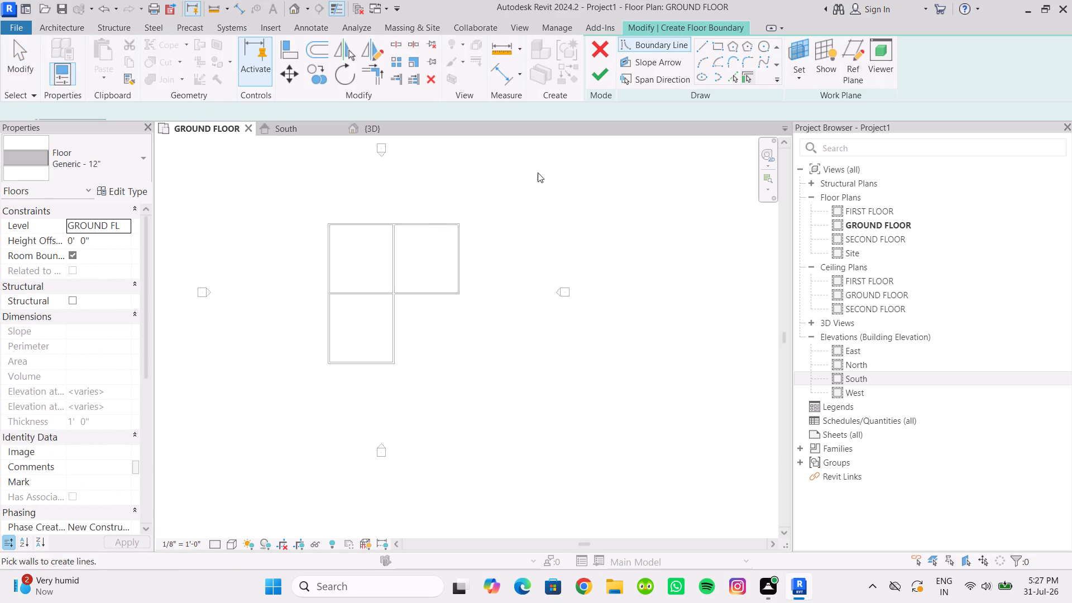
left_click(715, 46)
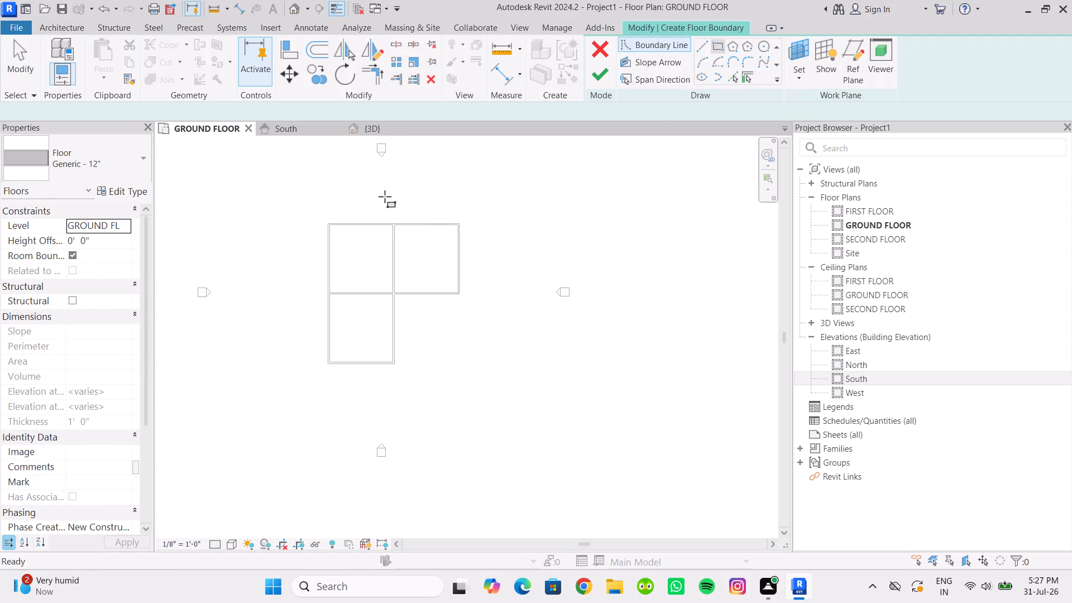
scroll(323, 224, "up", 6)
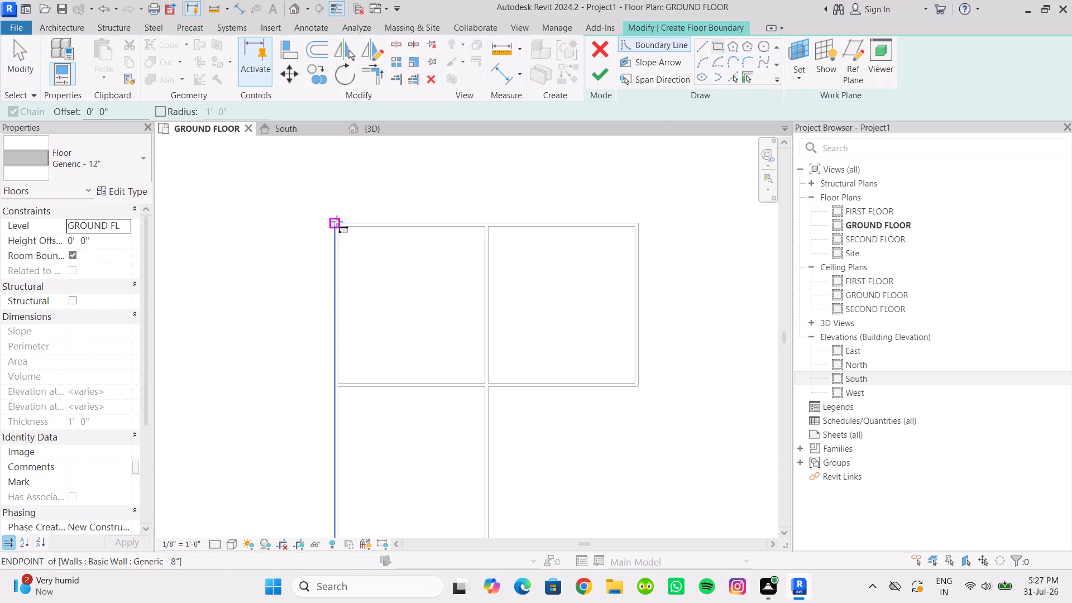
left_click(337, 222)
scroll(502, 439, "down", 2)
middle_click_drag(501, 439, 438, 317)
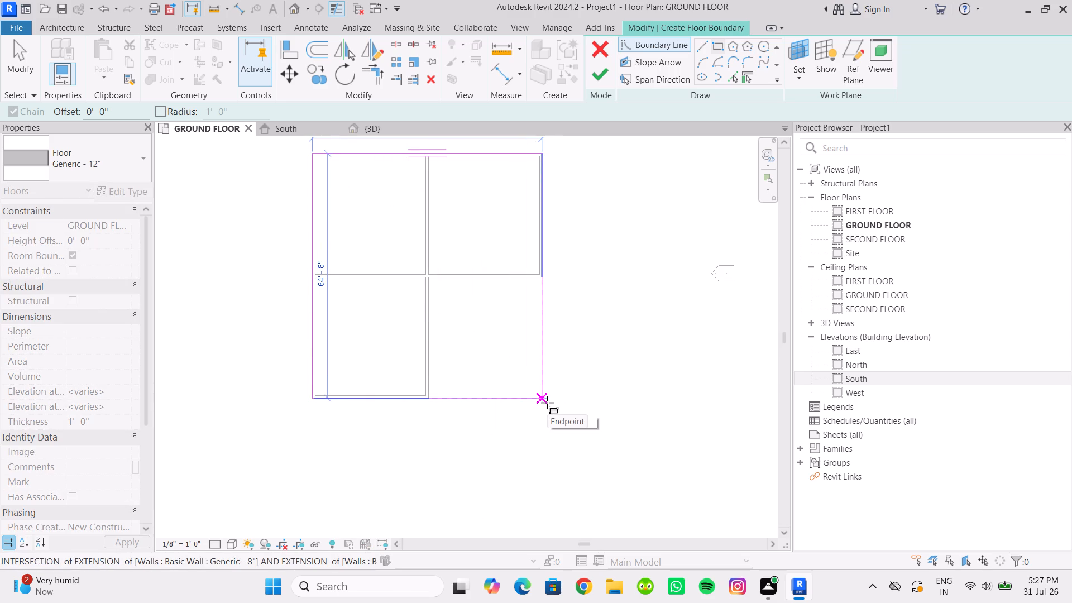
left_click(547, 403)
left_click(602, 77)
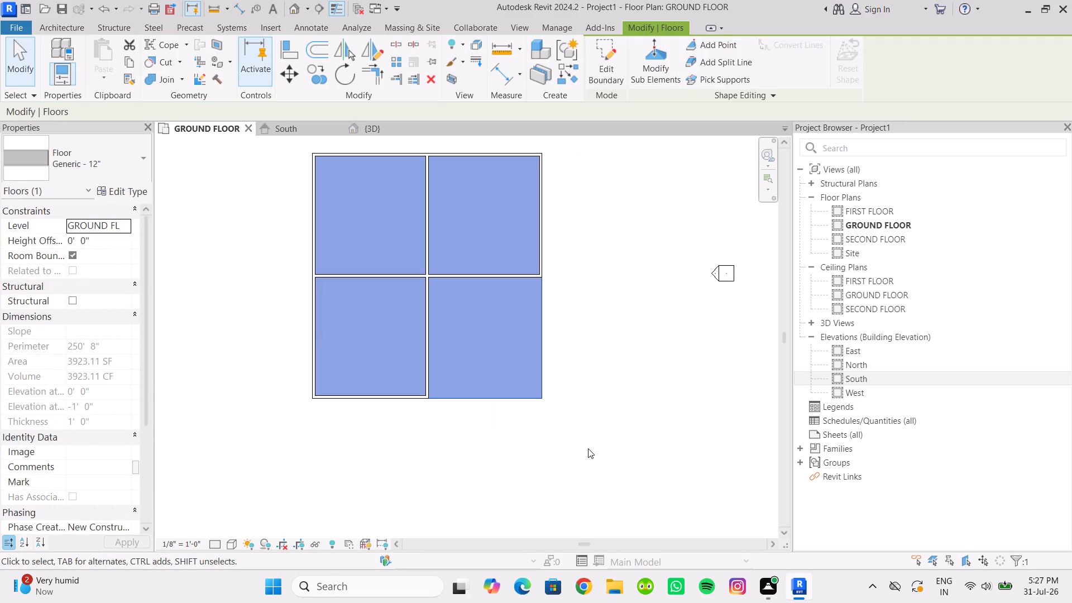
key("Escape")
scroll(534, 382, "down", 2)
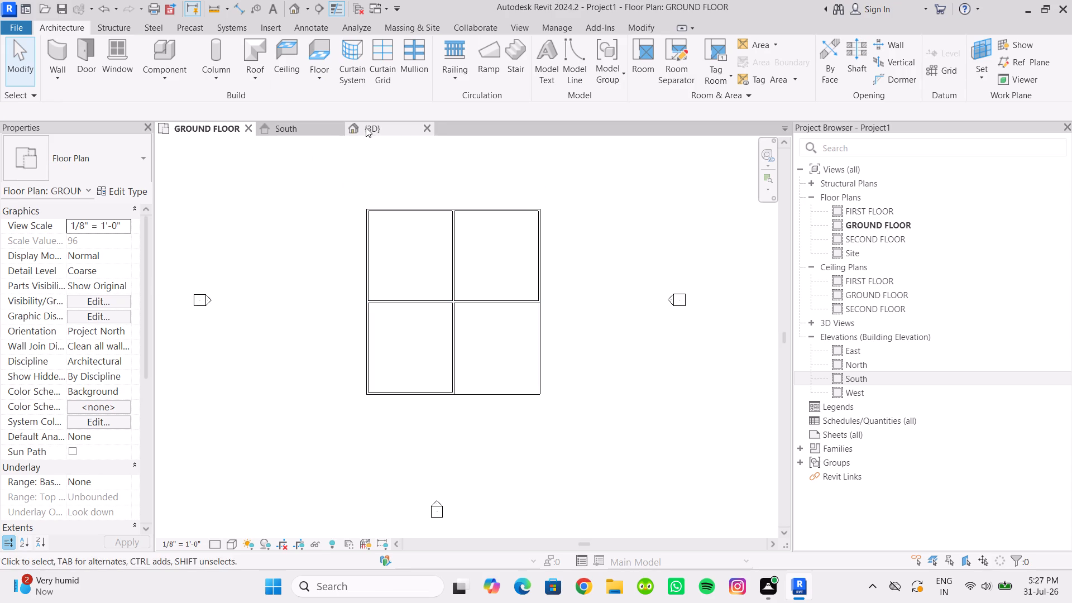
Examine the walls and the floor slab in the default 3D view, from the front, the side and above.
left_click(366, 127)
scroll(453, 325, "down", 2)
middle_click_drag(452, 326, 426, 231, "shift")
scroll(438, 352, "up", 1)
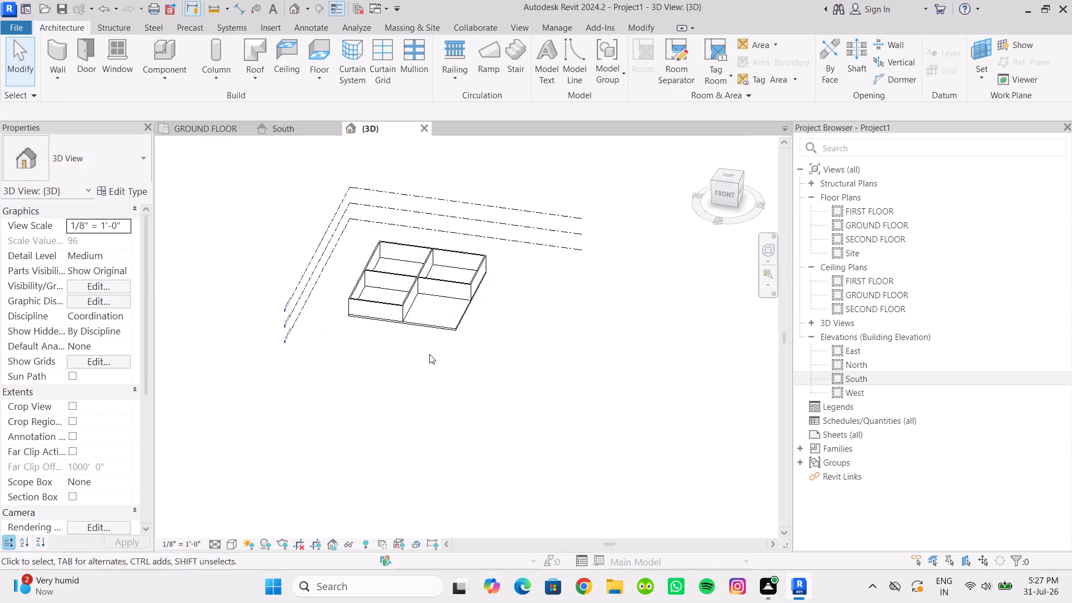
middle_click_drag(429, 354, 443, 370)
scroll(444, 372, "up", 3)
middle_click_drag(432, 365, 438, 336, "shift")
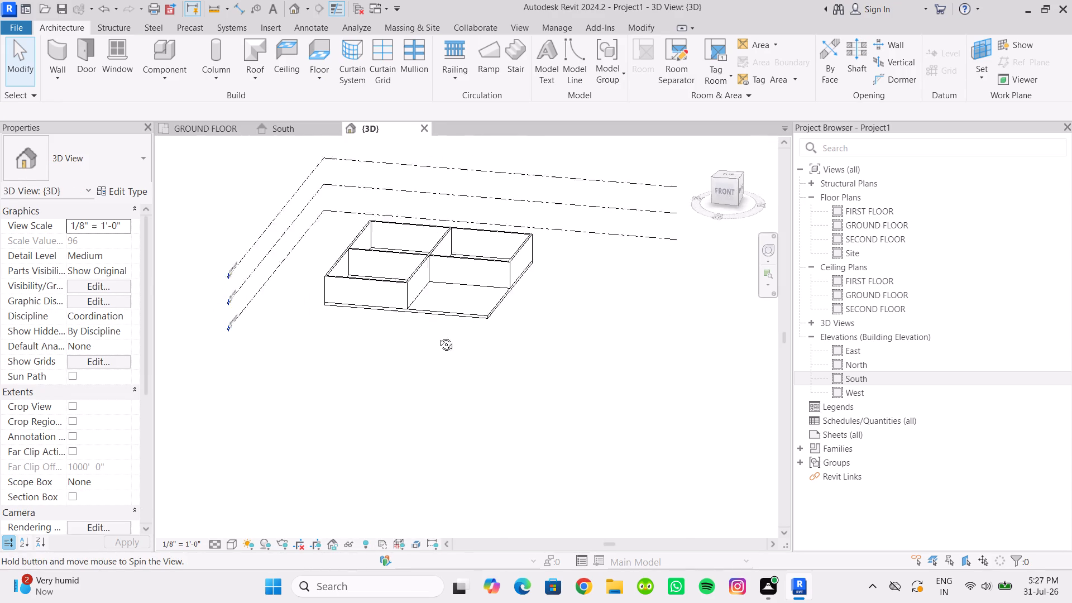
middle_click_drag(438, 336, 445, 320, "shift")
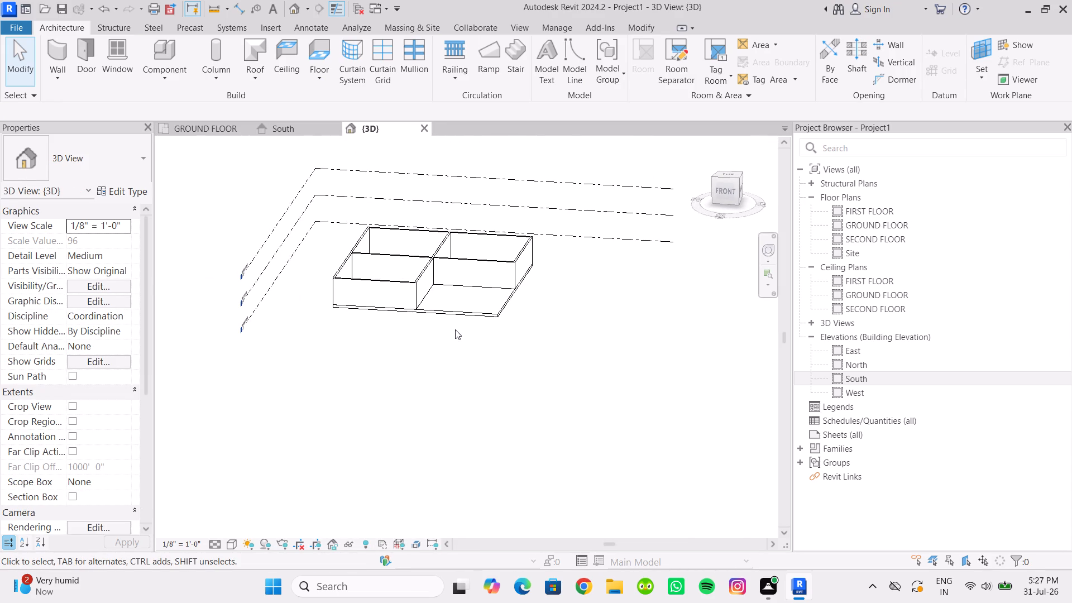
scroll(472, 346, "down", 2)
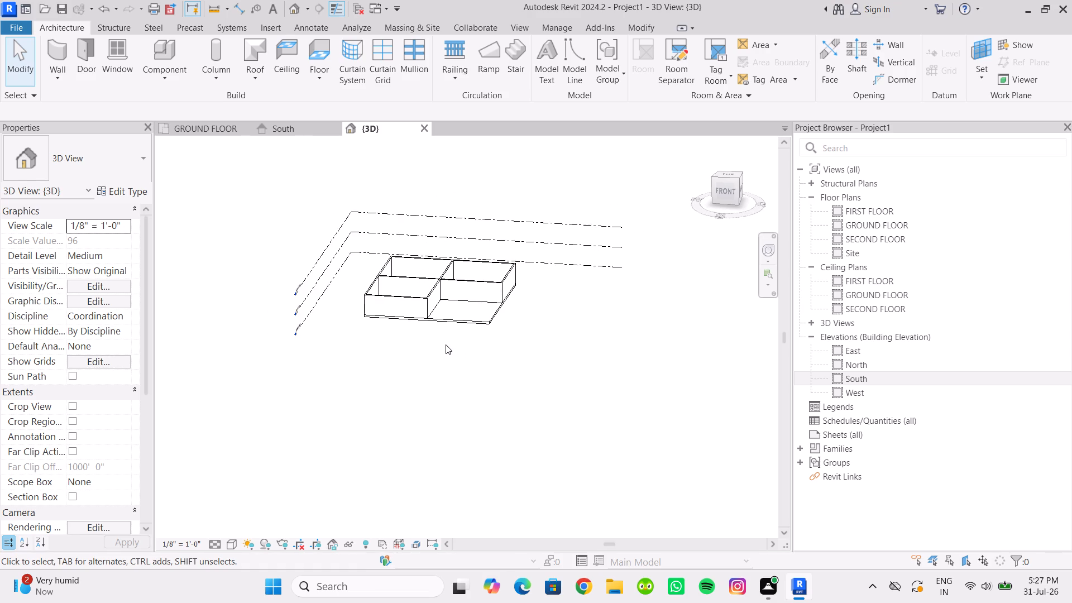
scroll(446, 344, "down", 1)
middle_click_drag(446, 344, 474, 290, "shift")
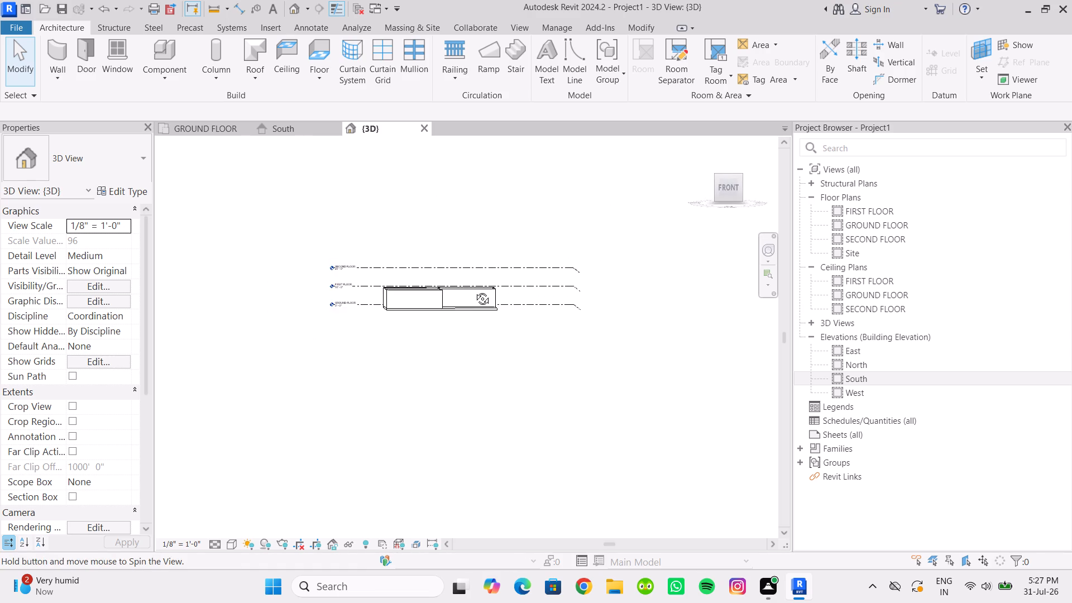
middle_click_drag(474, 290, 423, 284, "shift")
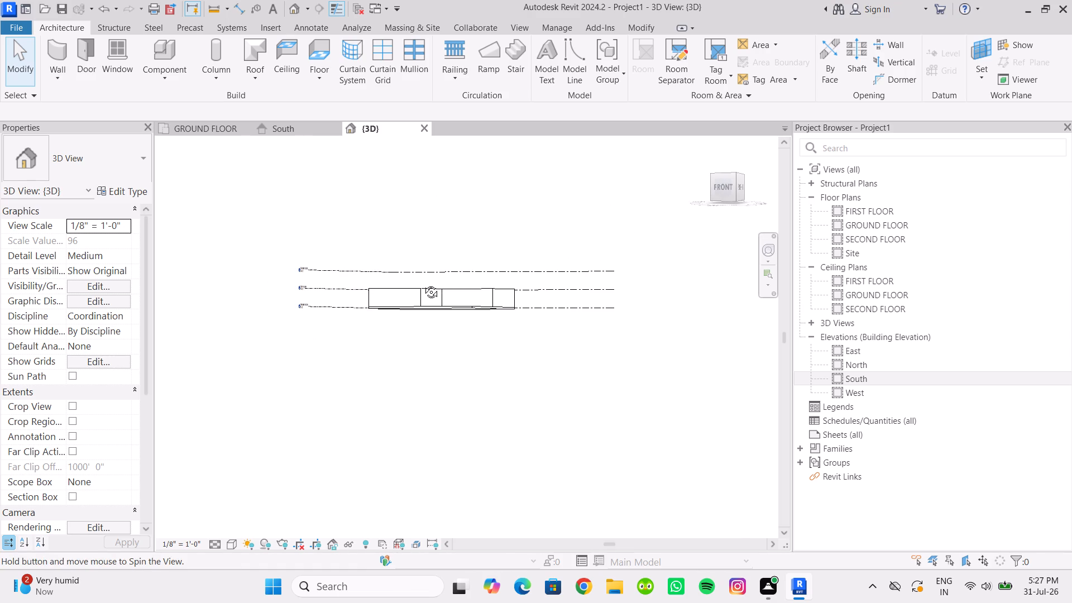
middle_click_drag(423, 284, 489, 425, "shift")
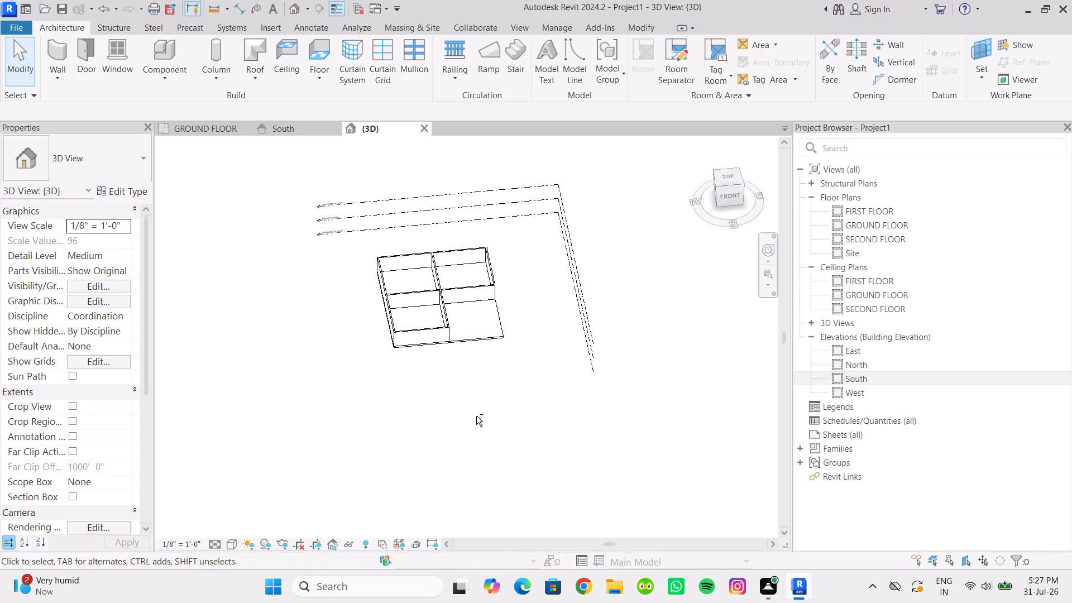
middle_click_drag(438, 370, 424, 430, "shift")
In the GROUND FLOOR plan, move the south wall of the southwest room about 13' north toward the horizontal middle wall.
left_click(219, 131)
scroll(420, 366, "up", 3)
left_click(437, 406)
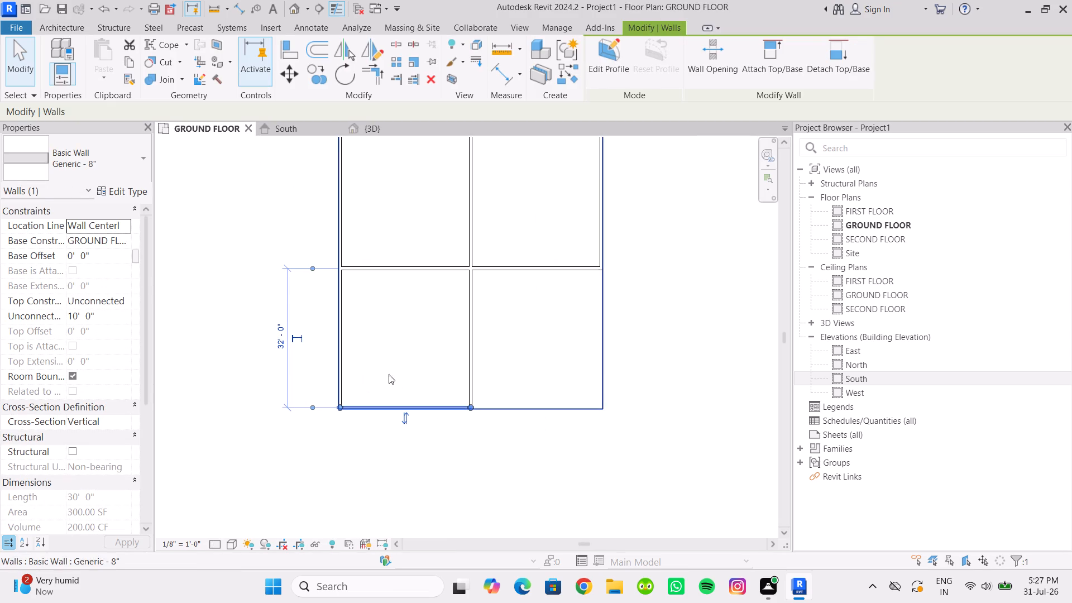
left_click(343, 353)
scroll(391, 387, "down", 3)
middle_click_drag(389, 367, 389, 376)
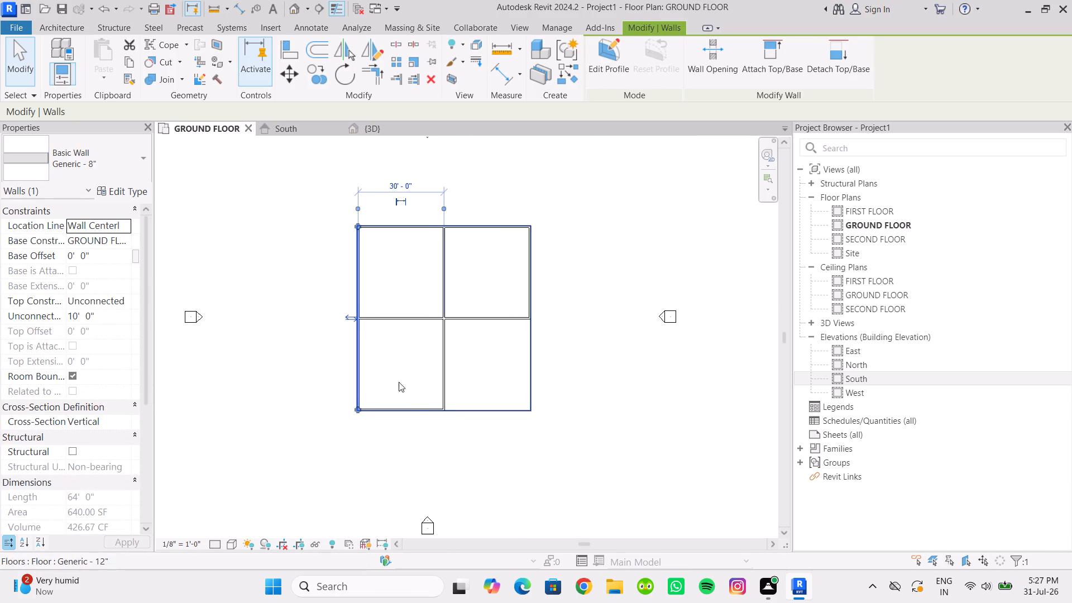
left_click(445, 390)
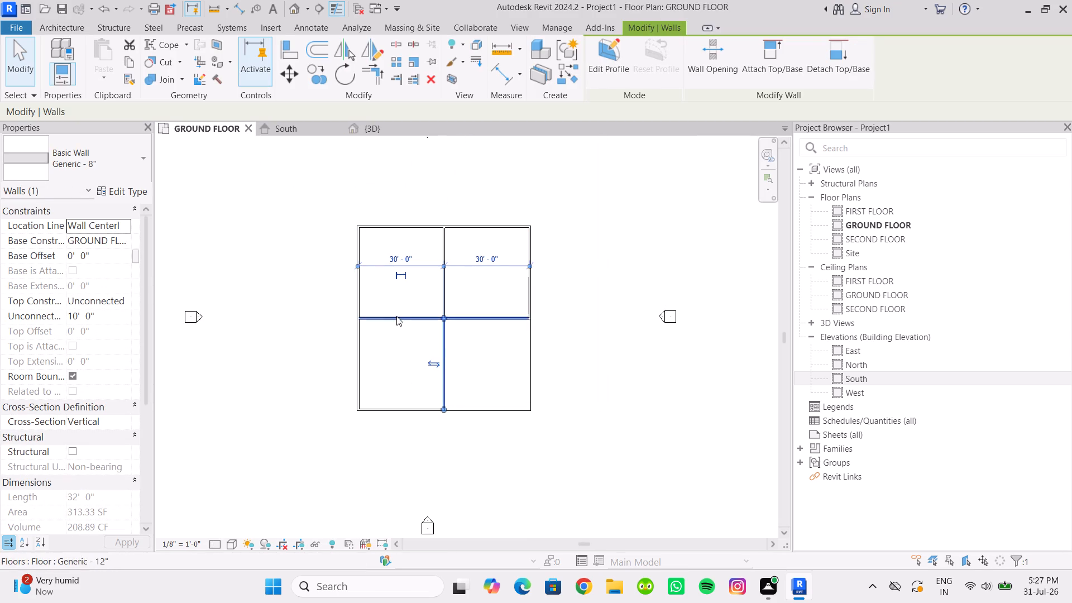
left_click(358, 372)
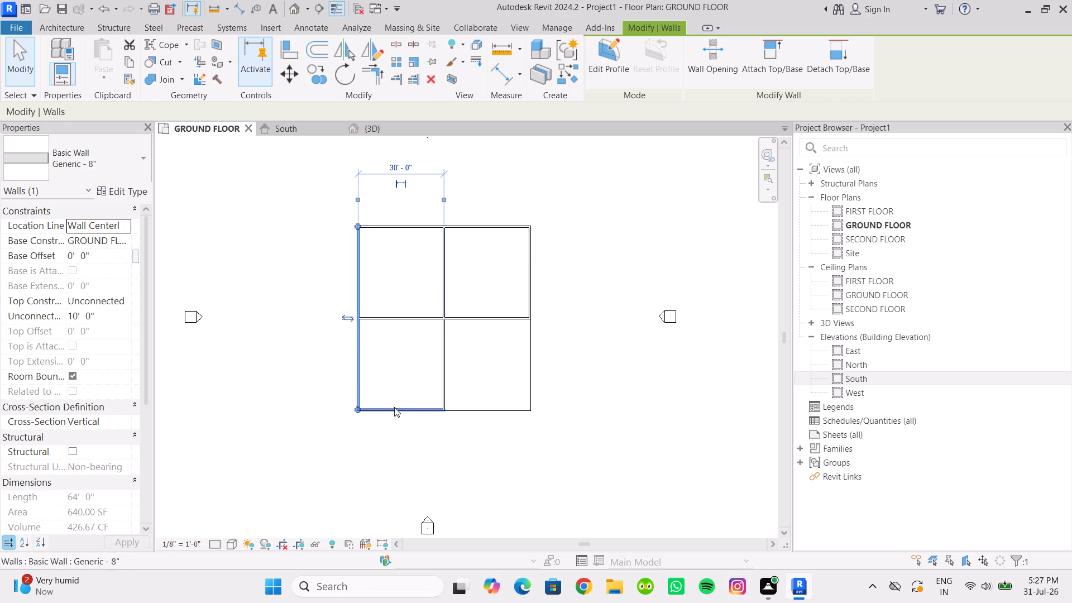
left_click(395, 413)
key("Up")
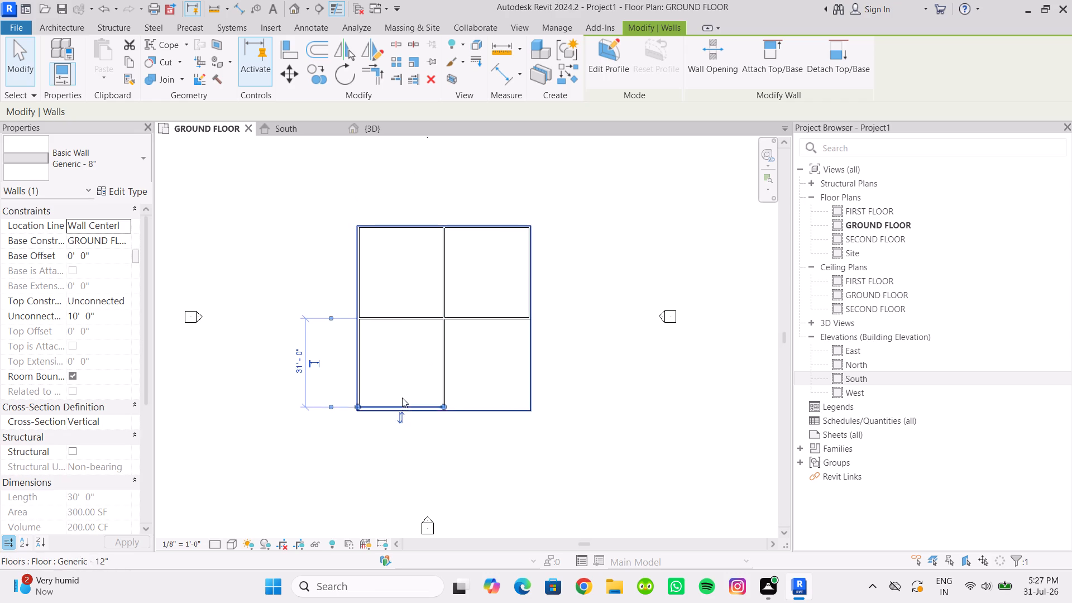
key("Up")
key("Up")
key("Up")
key("Up")
key("Up")
key("Up")
key("Up")
key("Up")
key("Up")
key("Up")
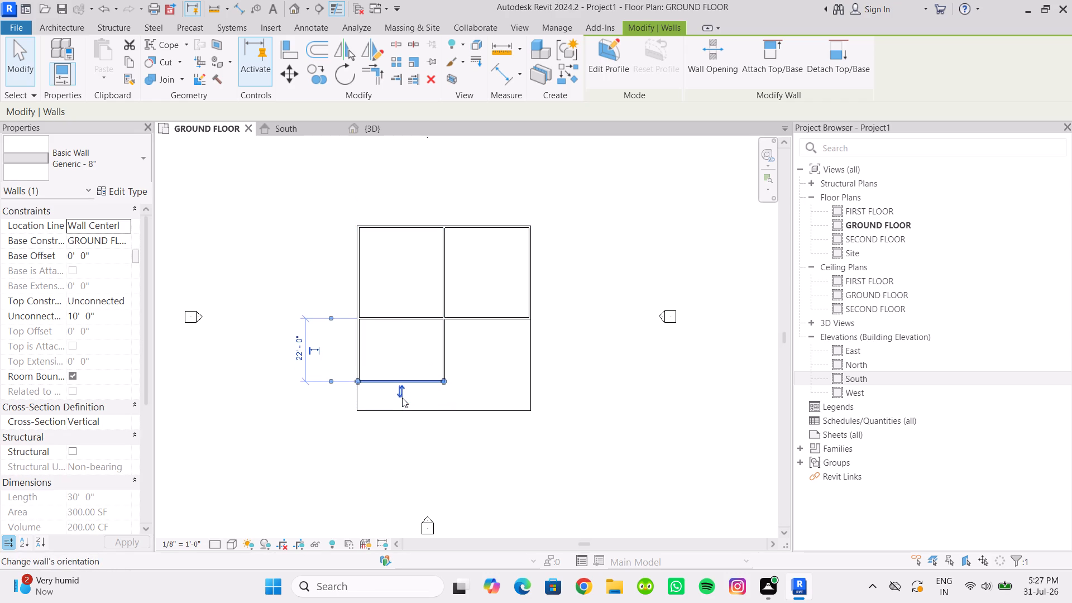
key("Up")
key("Up")
left_click(433, 455)
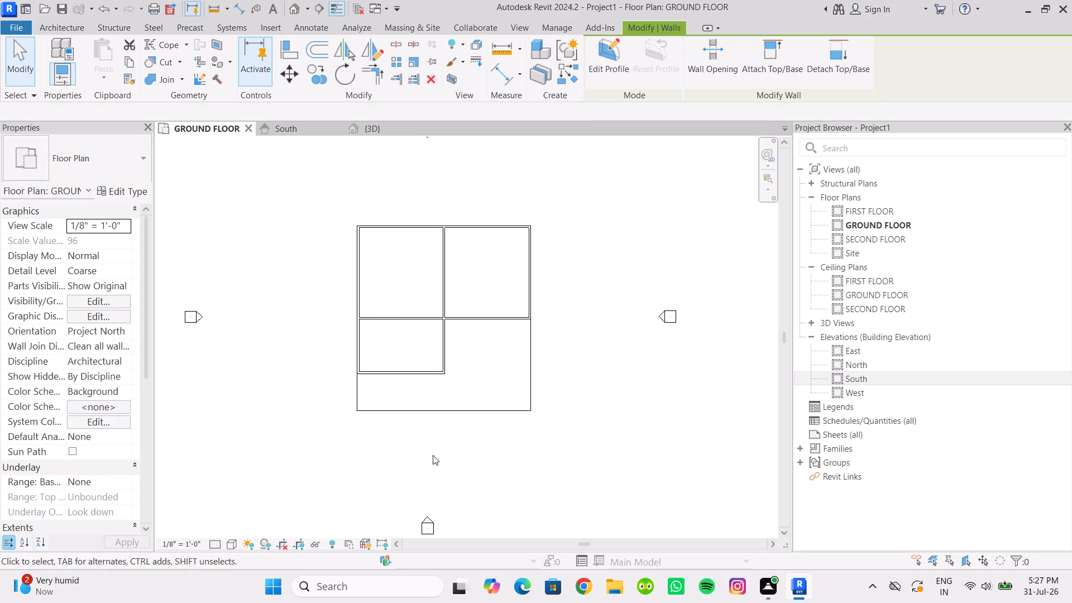
Edit the floor boundary, aligning its south edge to the outer face of the moved south wall, and finish the sketch.
left_click(435, 411)
left_click(406, 448)
double_click(407, 416)
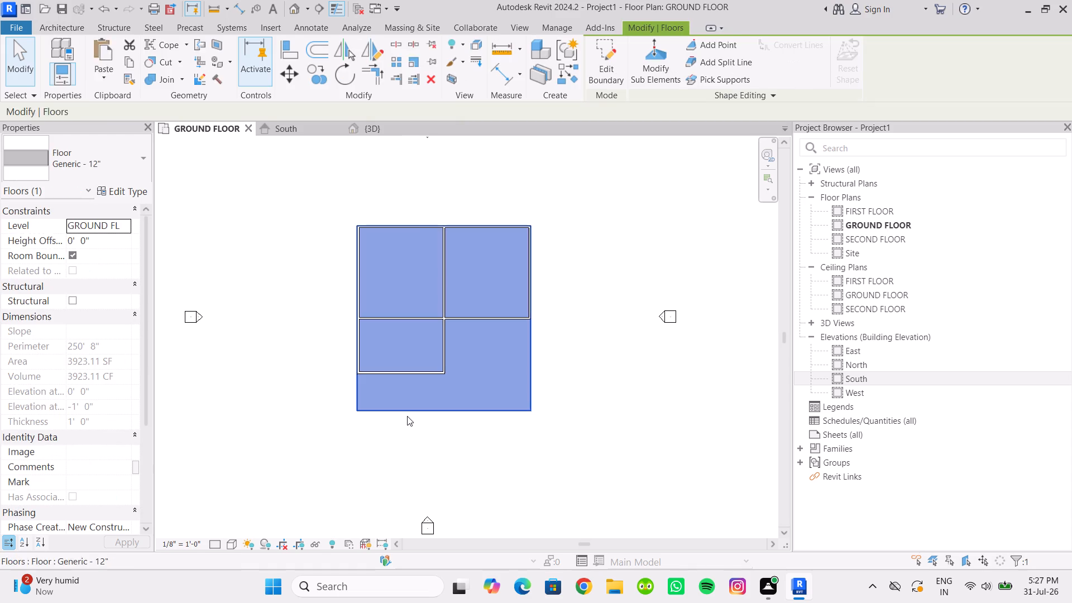
left_click(409, 413)
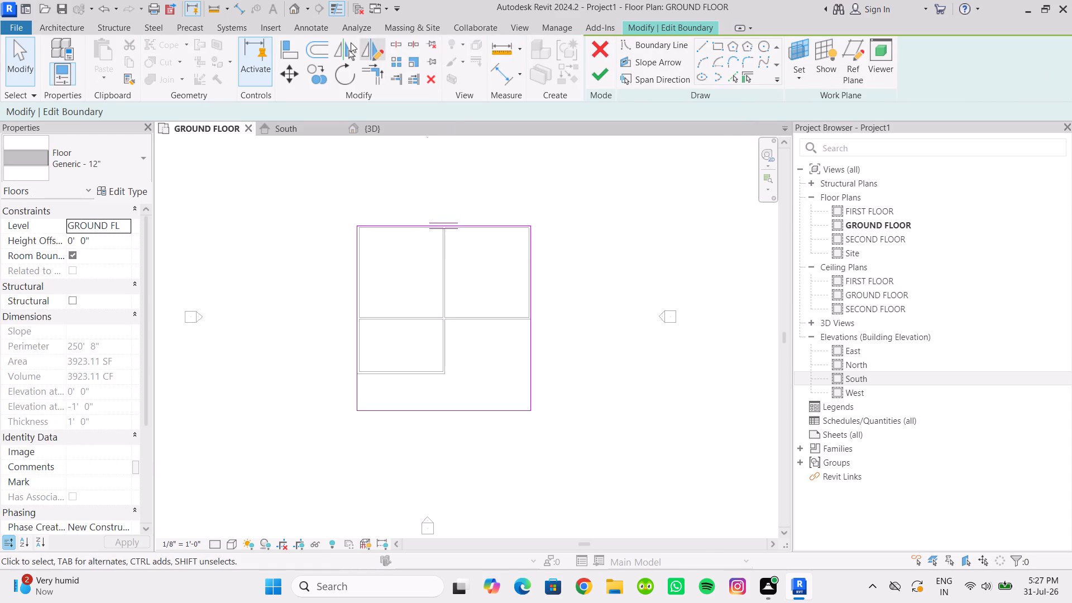
left_click(291, 50)
scroll(402, 391, "up", 5)
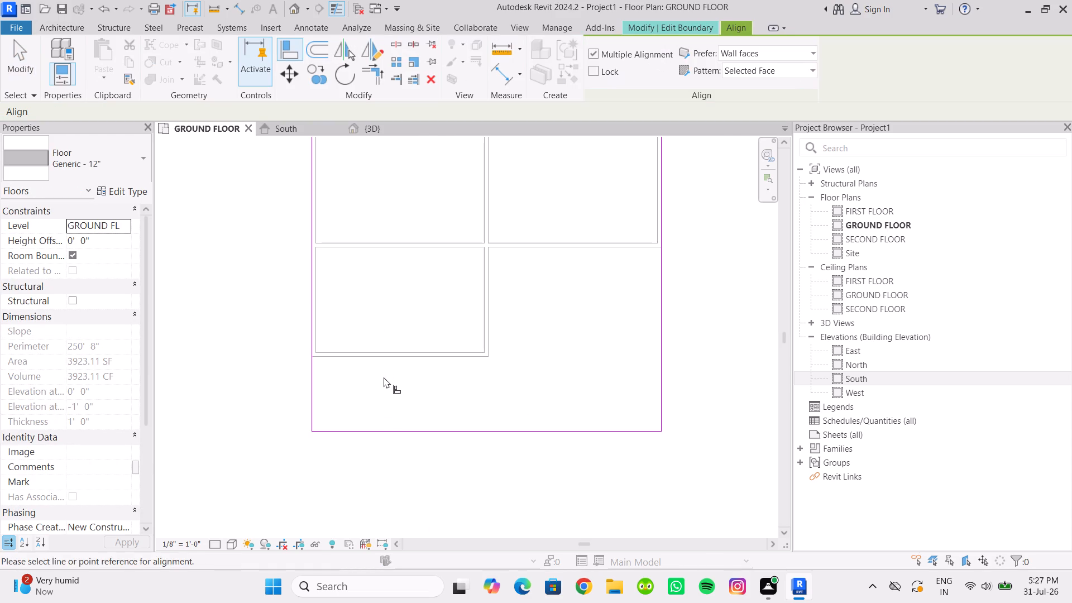
left_click(382, 360)
left_click(406, 431)
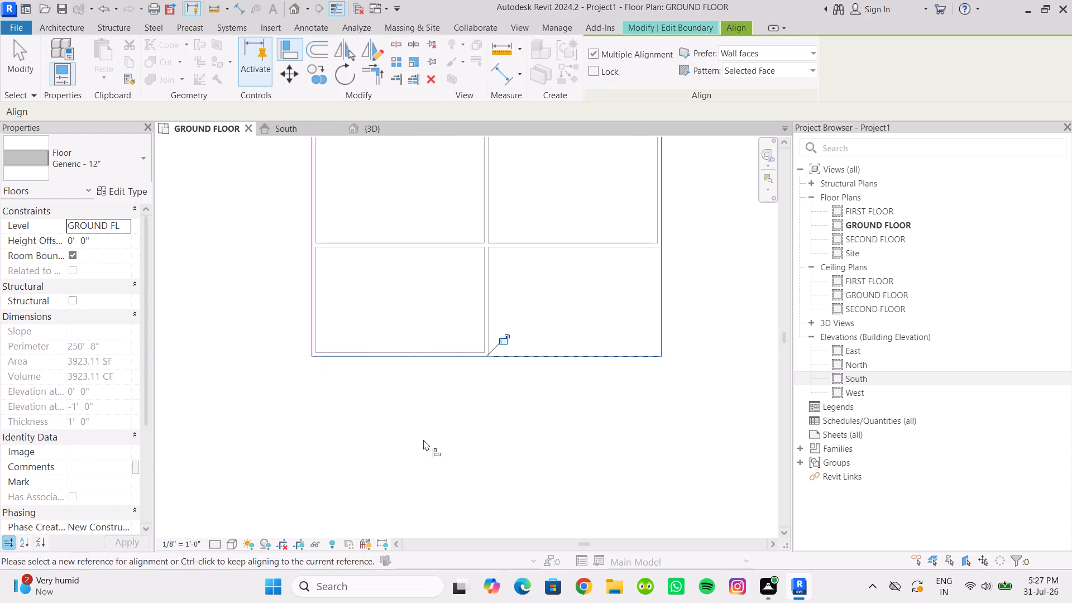
scroll(450, 444, "down", 3)
key("Escape")
key("Escape")
scroll(531, 414, "down", 2)
middle_click_drag(531, 414, 523, 417)
left_click(606, 76)
scroll(593, 381, "up", 2)
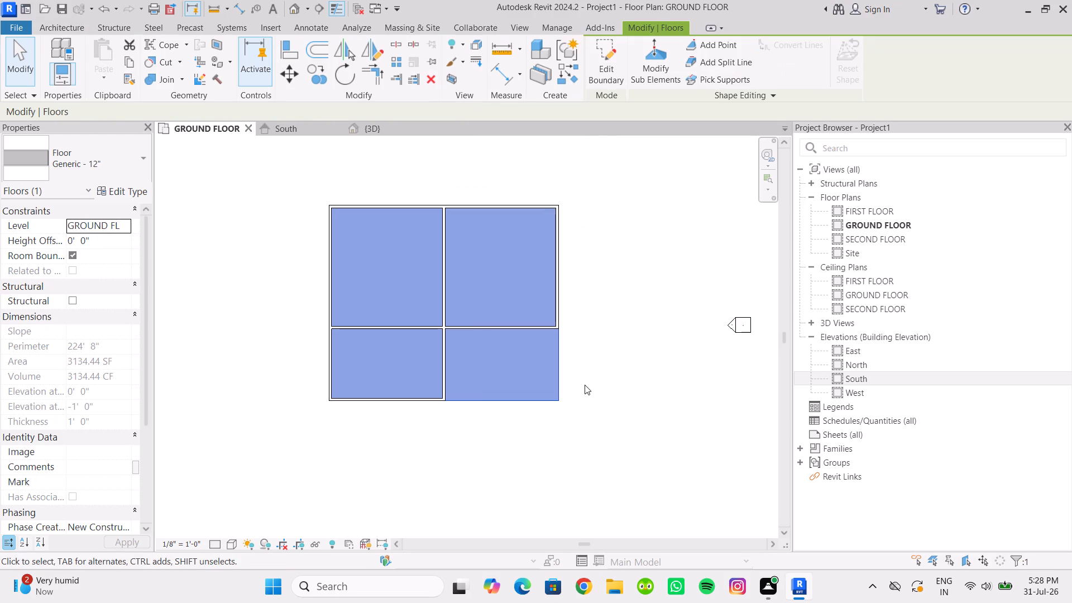
left_click(578, 379)
Examine the shortened floor and the moved south wall in the default 3D view.
scroll(574, 401, "up", 1)
middle_click_drag(574, 401, 569, 397, "shift")
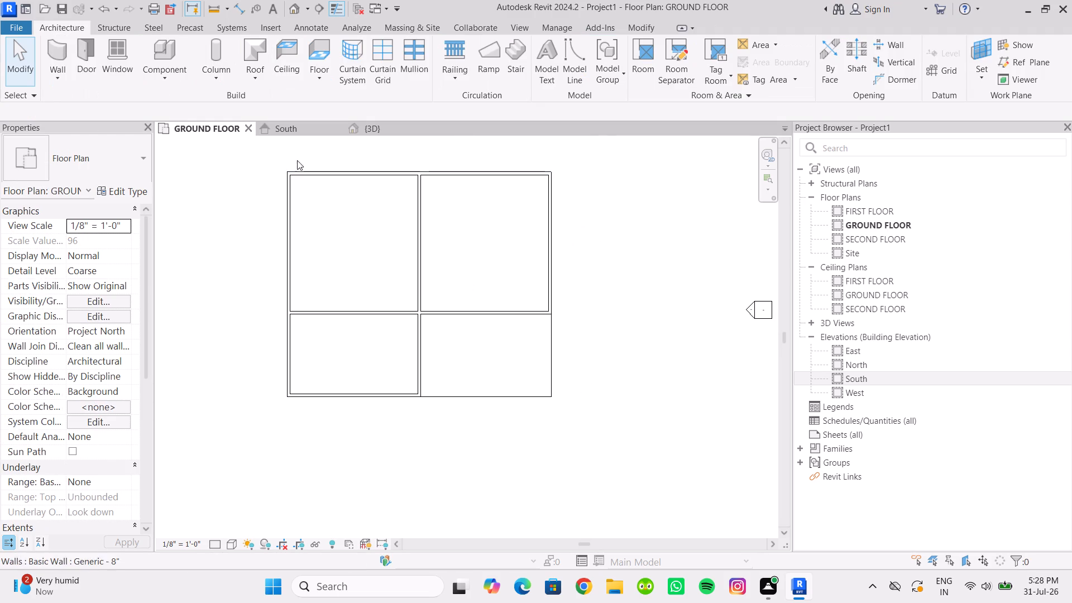
left_click(366, 136)
left_click(366, 131)
scroll(427, 334, "down", 2)
middle_click_drag(425, 332, 407, 302, "shift")
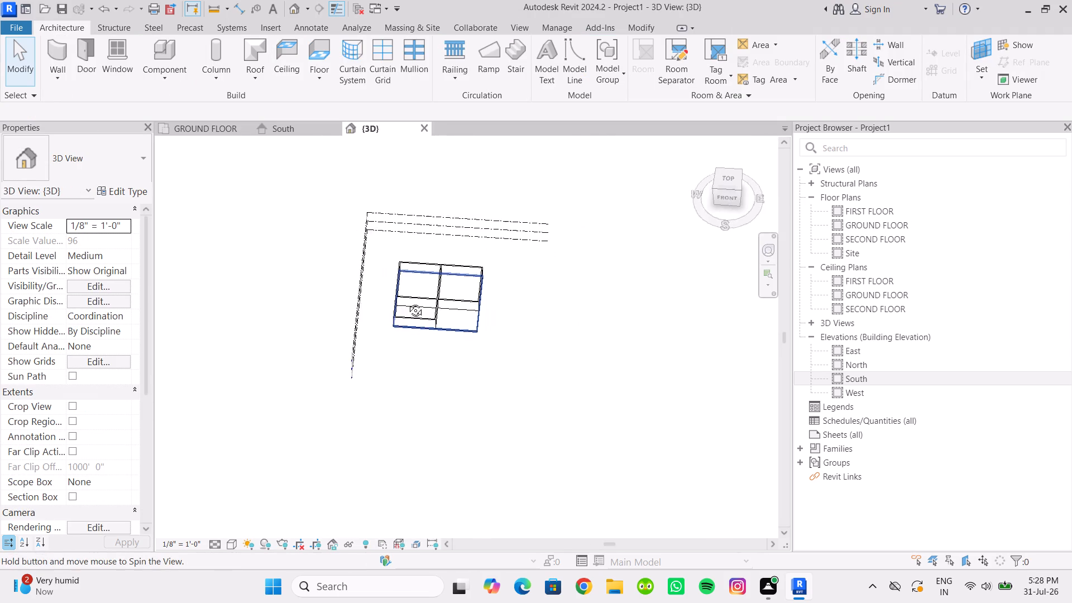
middle_click_drag(407, 302, 398, 270, "shift")
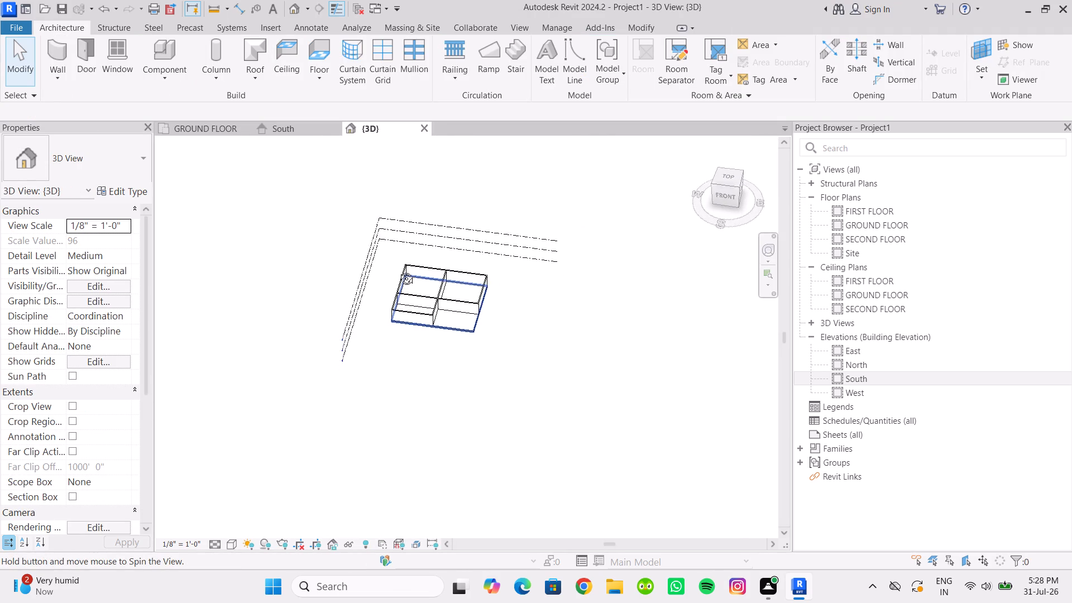
middle_click_drag(398, 270, 401, 239, "shift")
scroll(448, 323, "up", 7)
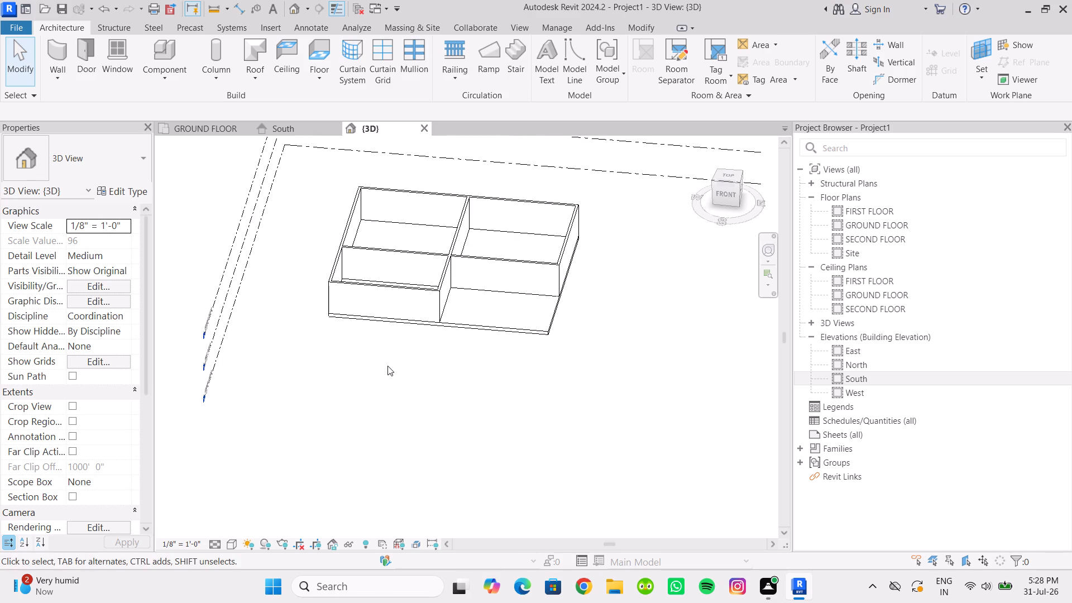
scroll(387, 366, "up", 5)
scroll(387, 366, "down", 3)
middle_click_drag(387, 366, 397, 381, "shift")
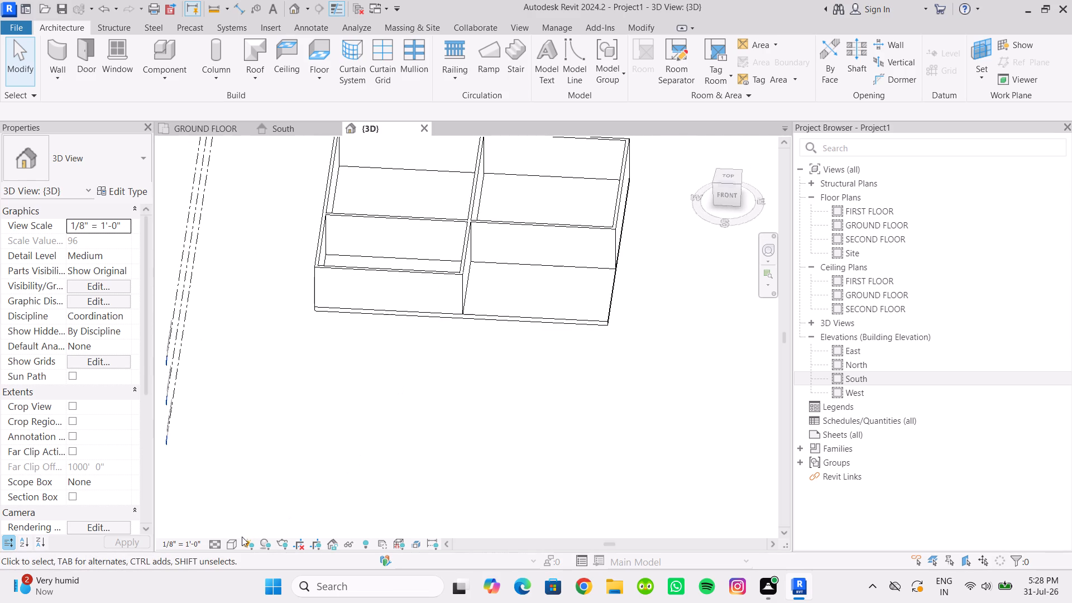
Change the 3D view's visual style from line display to solid shaded surfaces.
left_click(223, 545)
left_click(233, 545)
left_click(255, 525)
Examine the shaded model in the 3D view, orbiting between low front views and views from above.
scroll(350, 395, "down", 1)
scroll(398, 365, "down", 3)
middle_click_drag(417, 344, 422, 413)
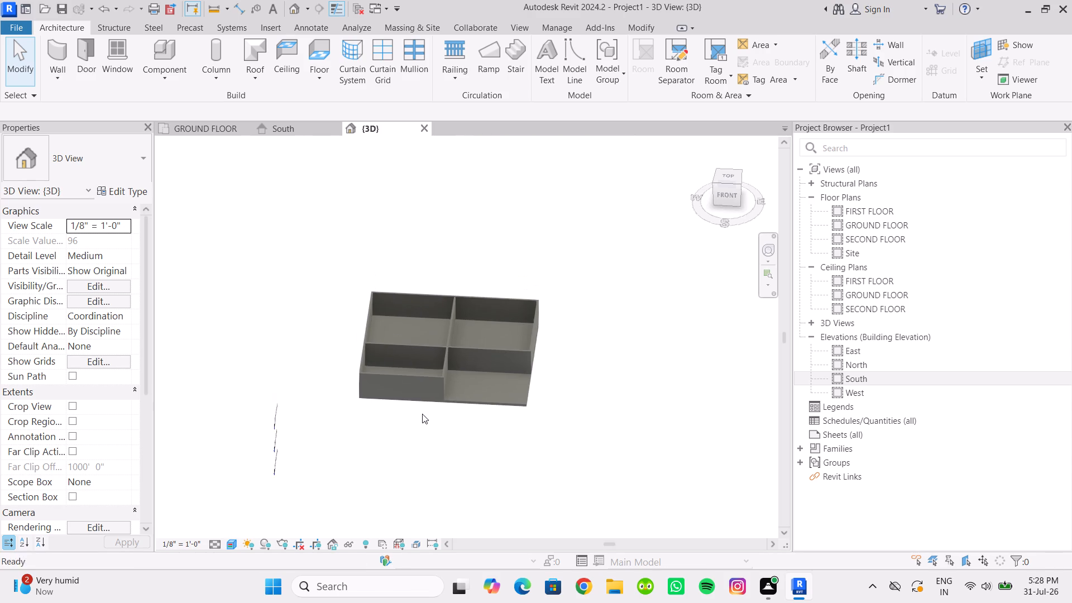
scroll(422, 414, "up", 4)
scroll(413, 399, "down", 1)
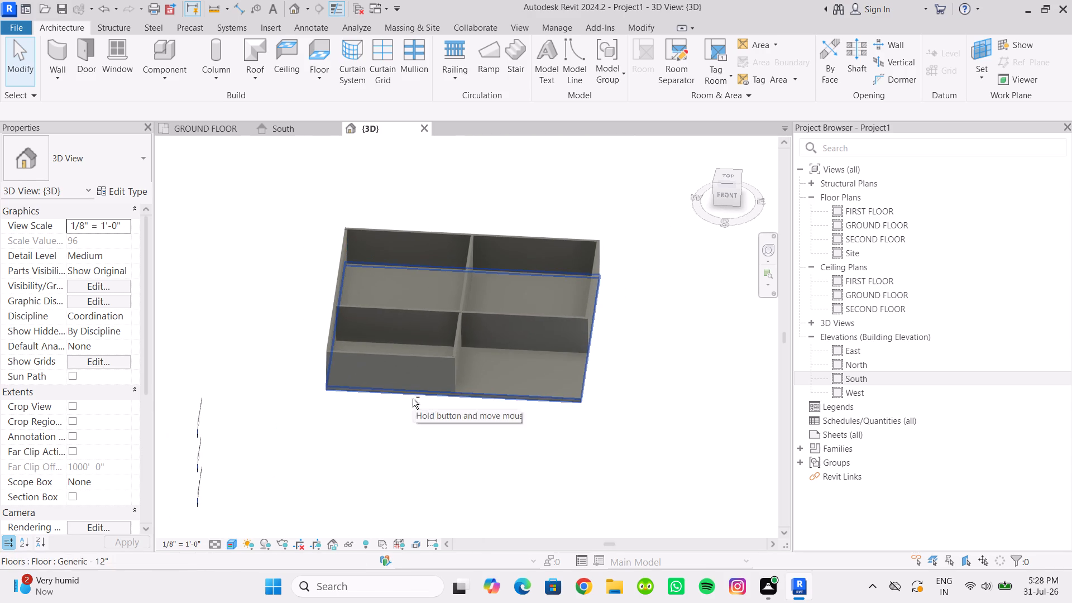
middle_click_drag(413, 399, 373, 307, "shift")
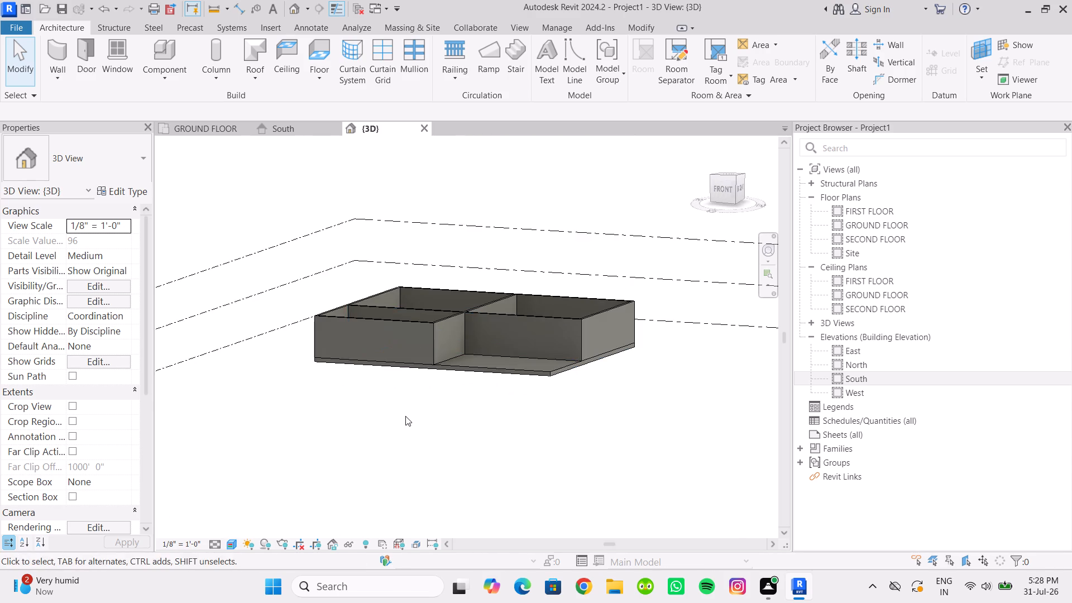
scroll(405, 416, "down", 2)
middle_click_drag(405, 416, 461, 503)
scroll(425, 456, "up", 1)
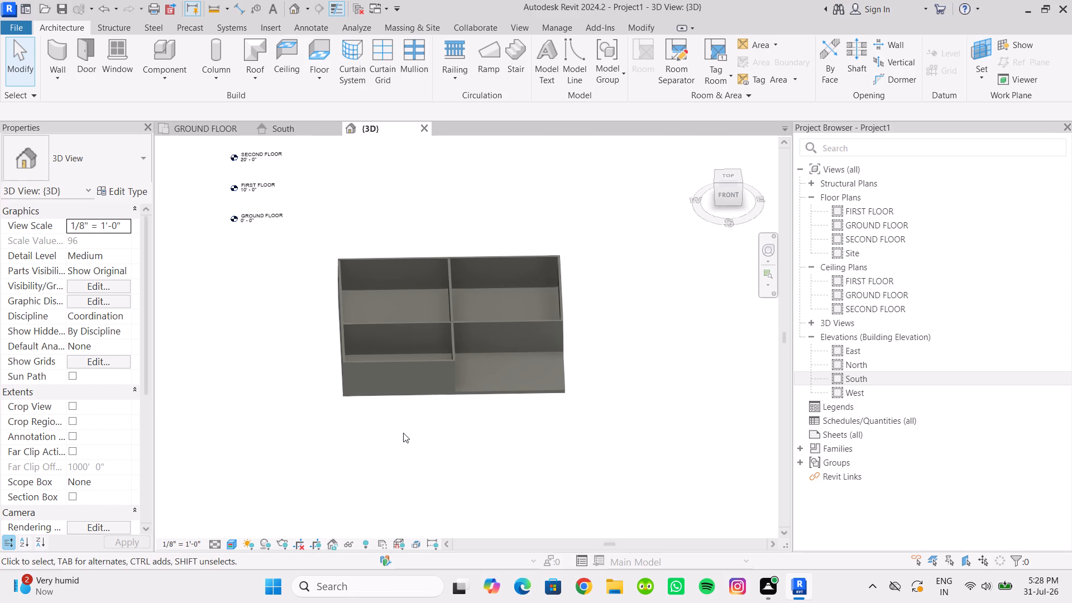
scroll(400, 406, "up", 1)
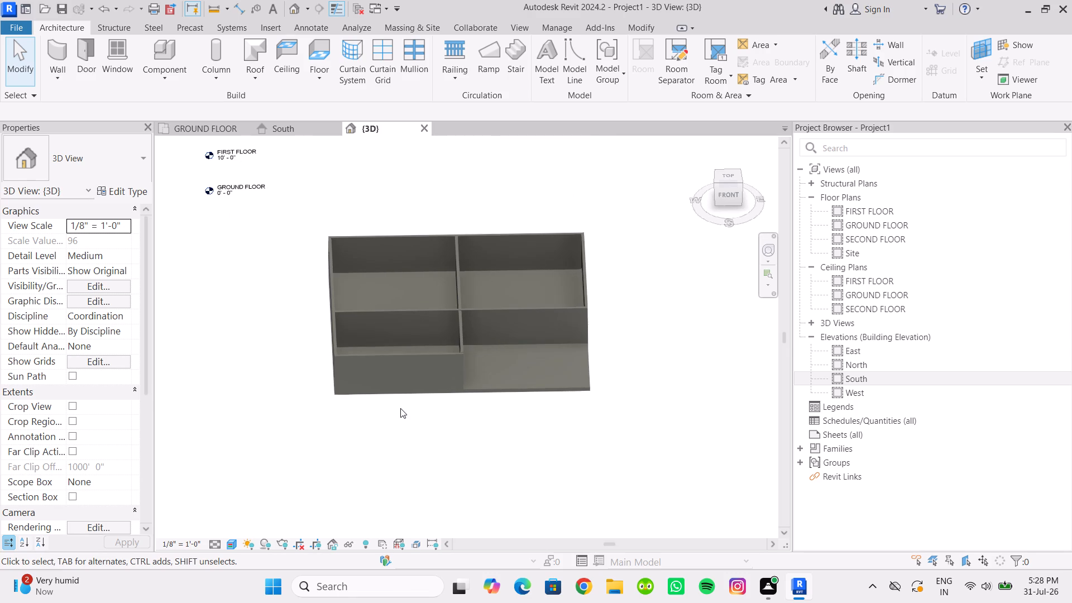
middle_click_drag(400, 410, 392, 414, "shift")
scroll(401, 382, "down", 1, "shift")
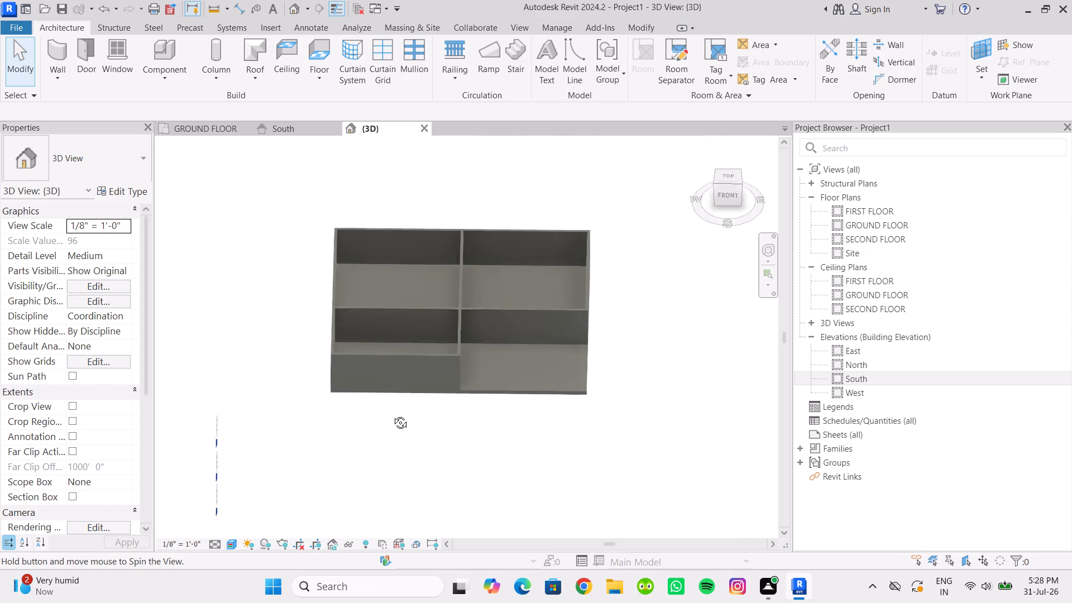
middle_click_drag(392, 414, 408, 460, "shift")
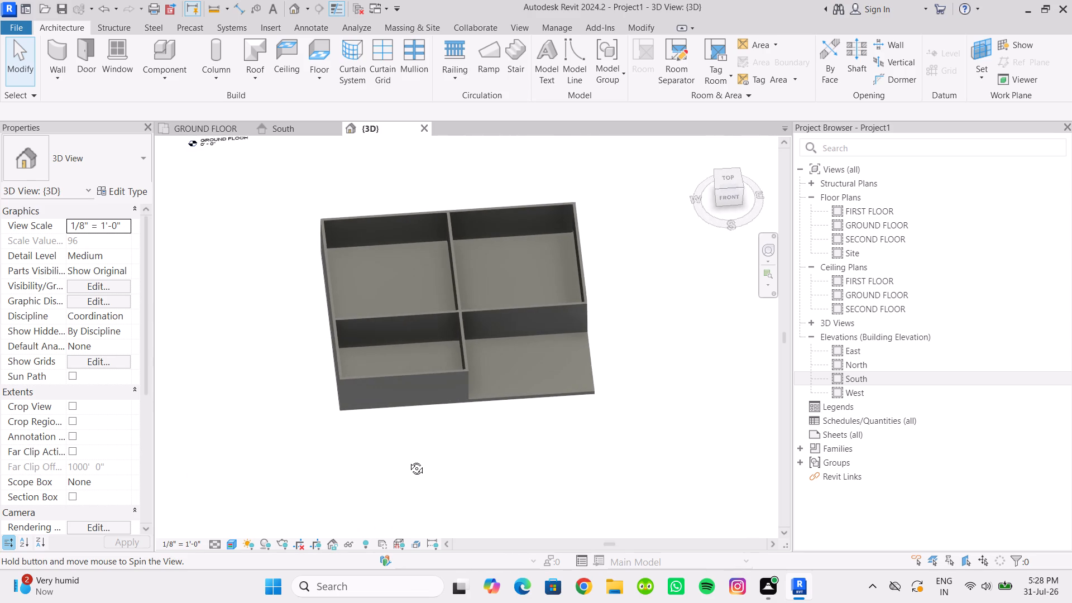
middle_click_drag(408, 460, 397, 390, "shift")
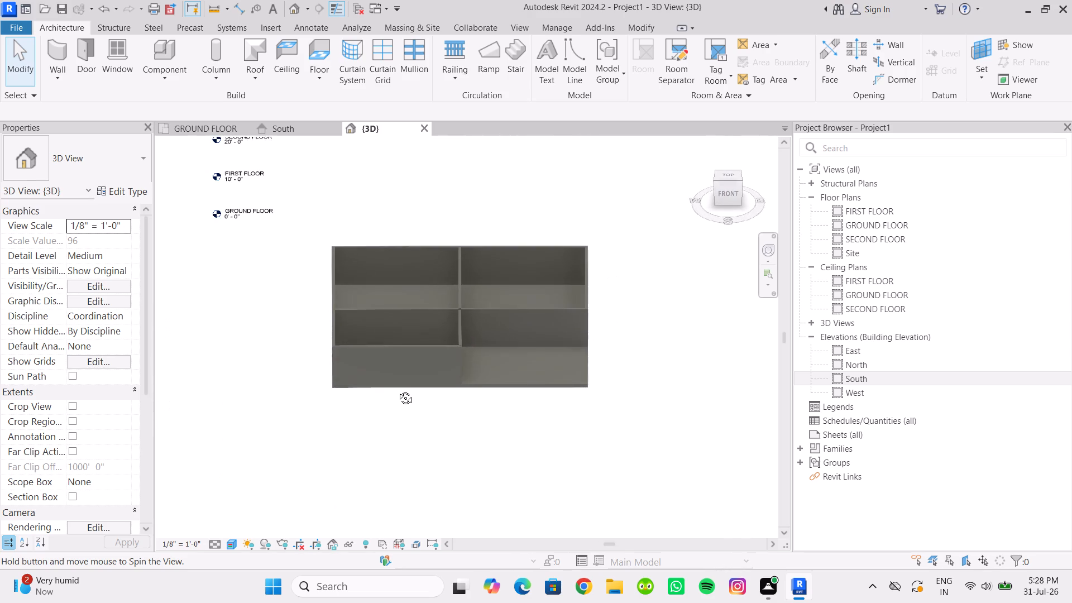
middle_click_drag(397, 390, 399, 391, "shift")
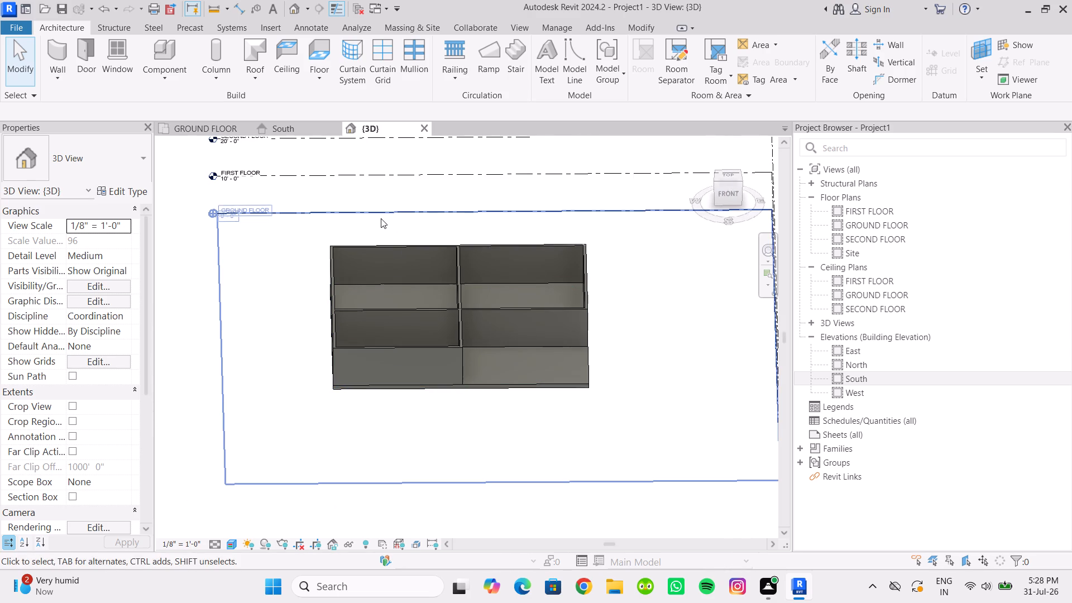
Paint the outer face of the projecting south wall with the Gypsum Wall Board material in the 3D view.
left_click(640, 22)
left_click(231, 61)
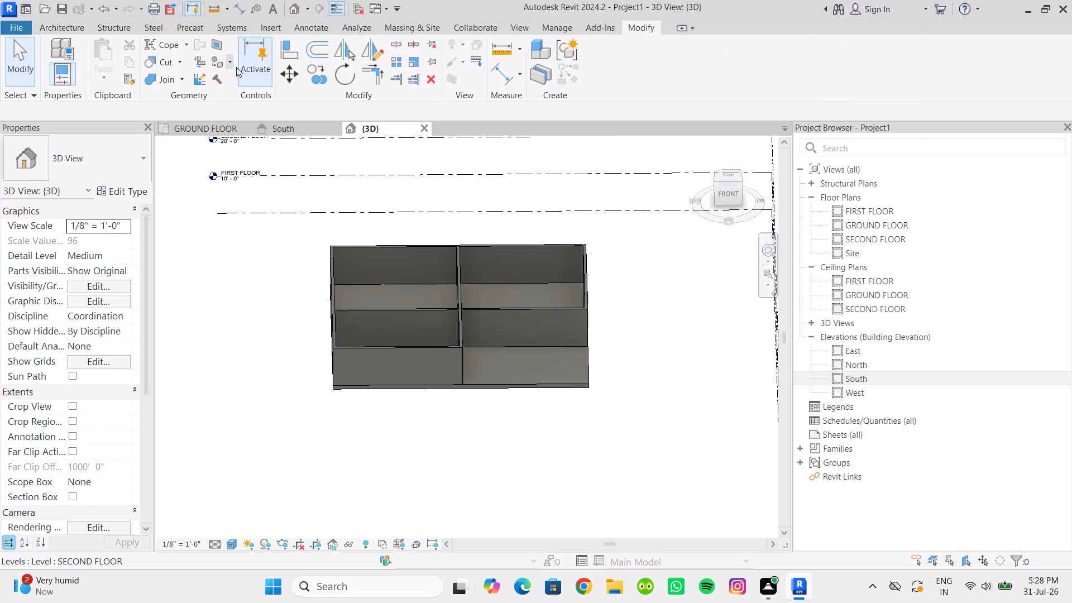
left_click(242, 84)
scroll(93, 180, "down", 3)
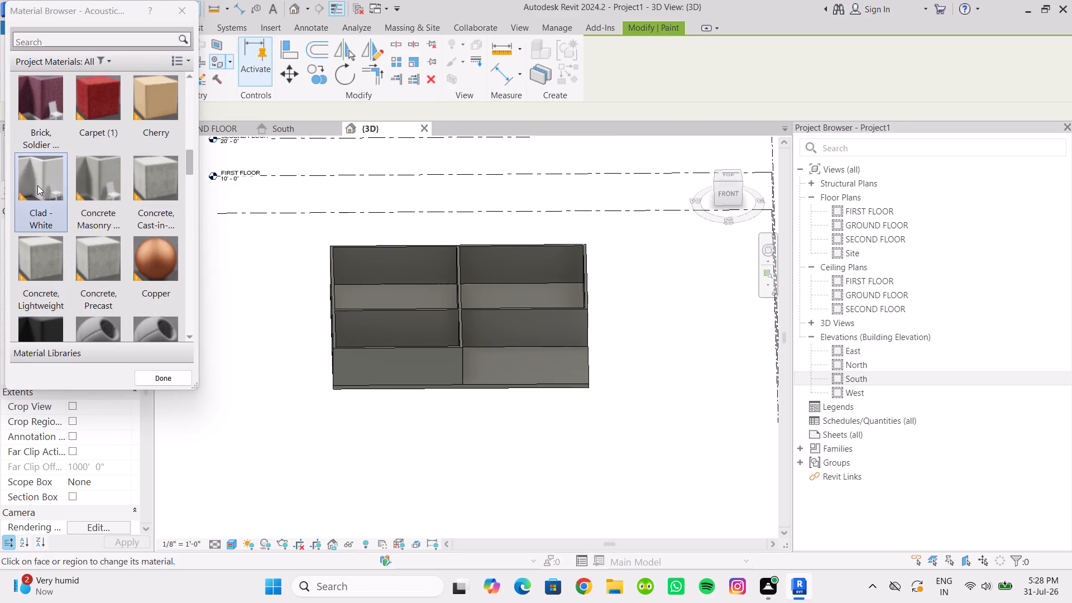
scroll(93, 202, "down", 2)
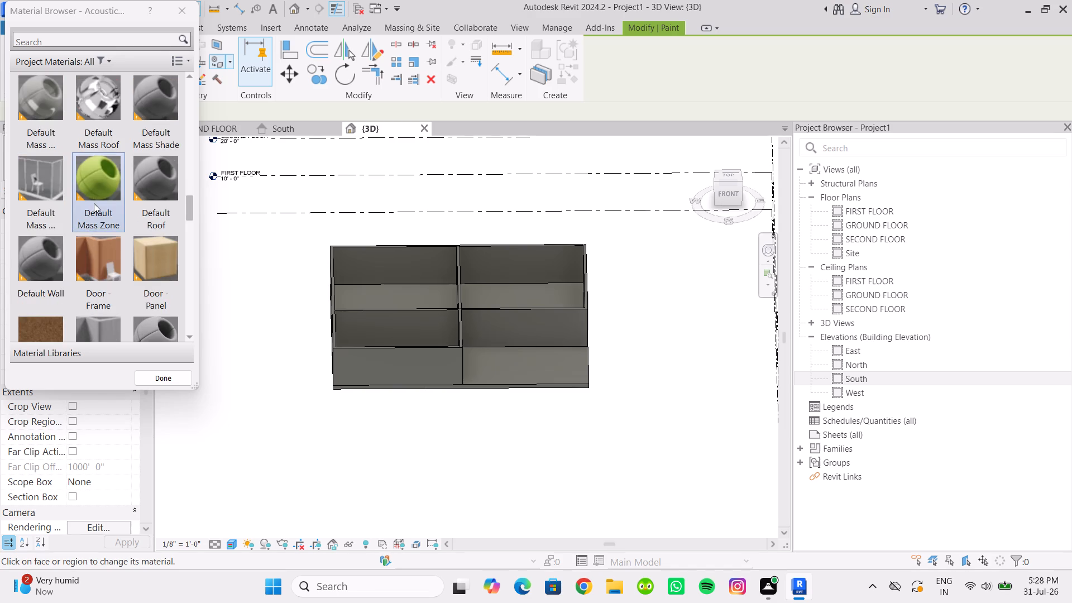
scroll(94, 205, "down", 2)
scroll(93, 208, "up", 1)
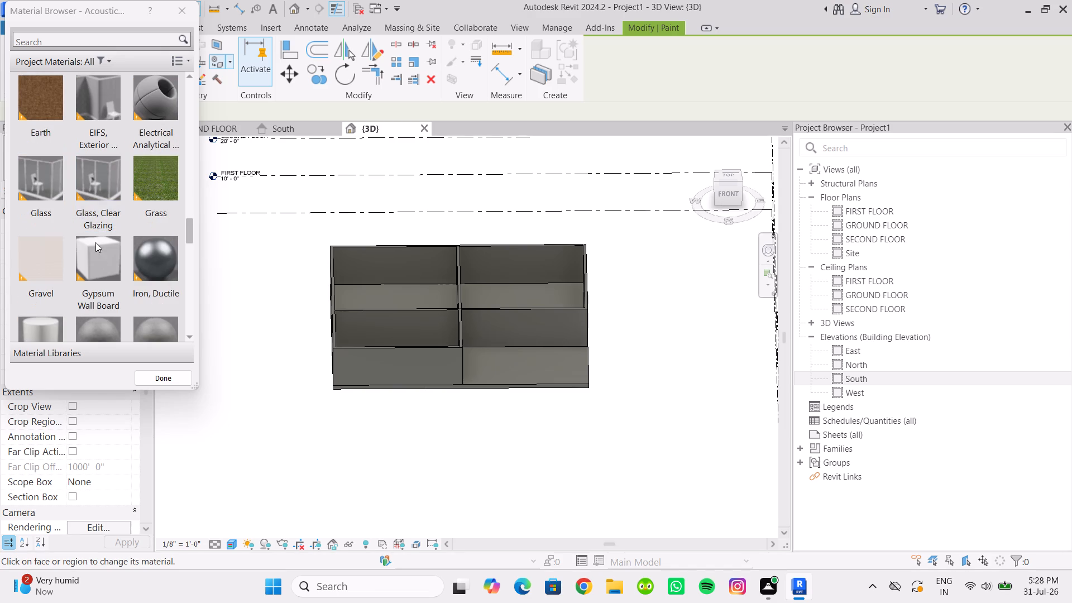
scroll(93, 230, "down", 4)
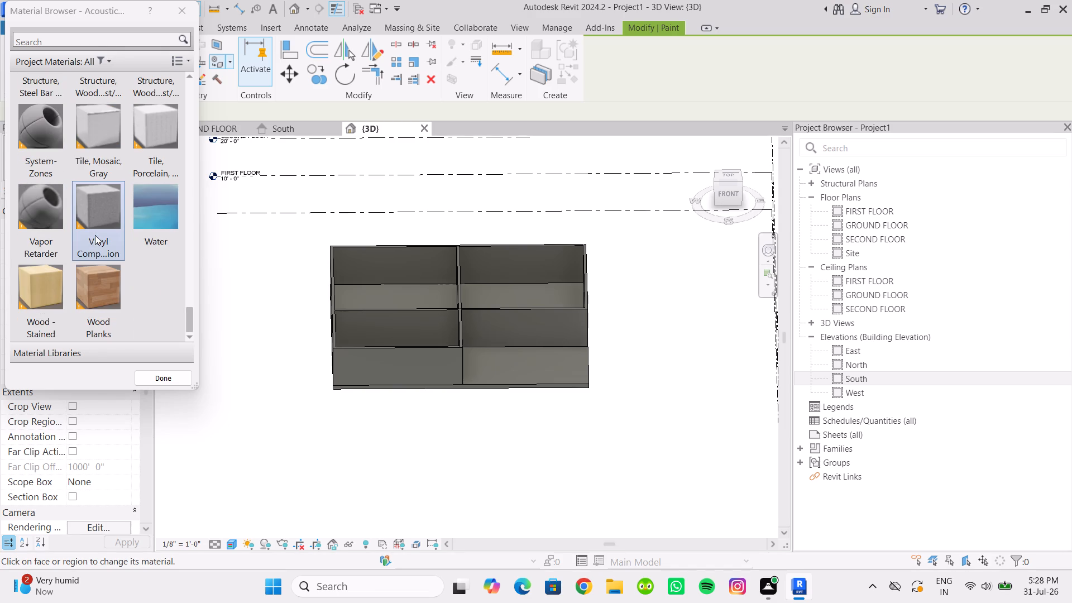
scroll(95, 237, "down", 4)
scroll(98, 245, "up", 10)
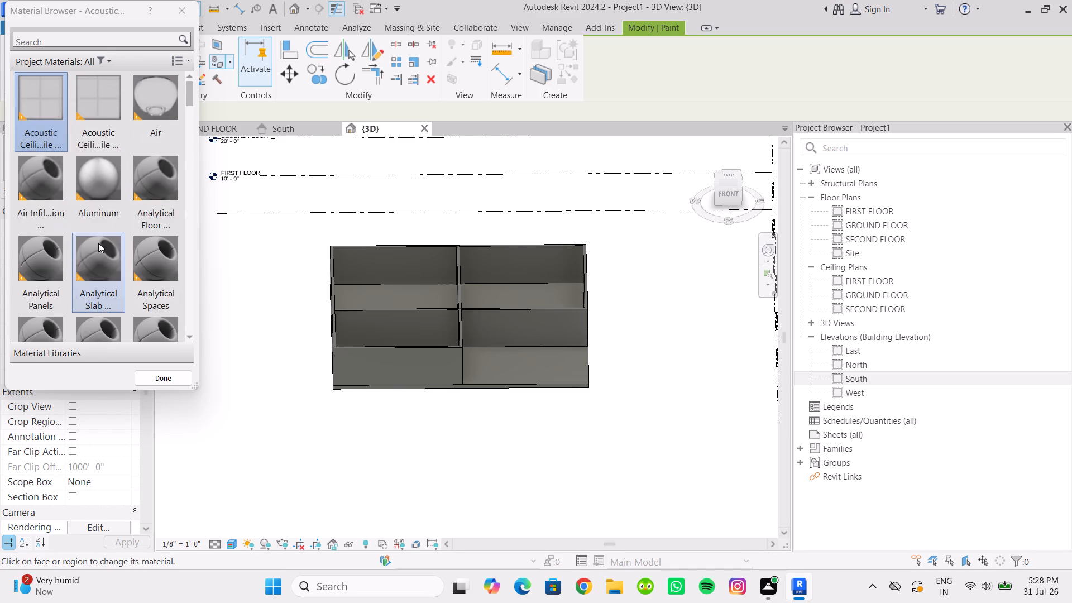
scroll(98, 243, "down", 3)
scroll(99, 242, "up", 1)
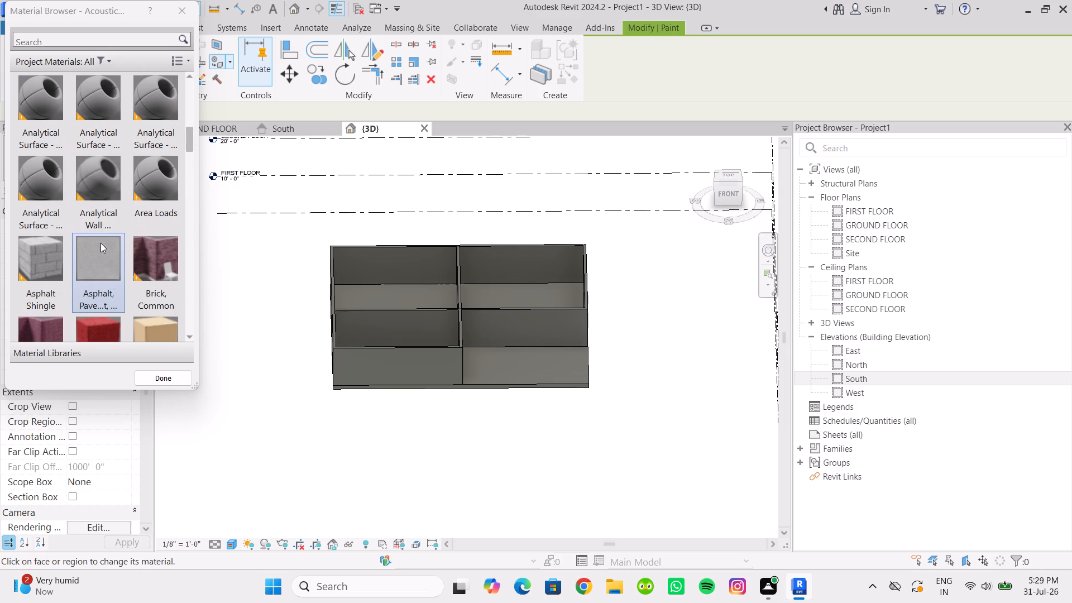
scroll(112, 272, "down", 4)
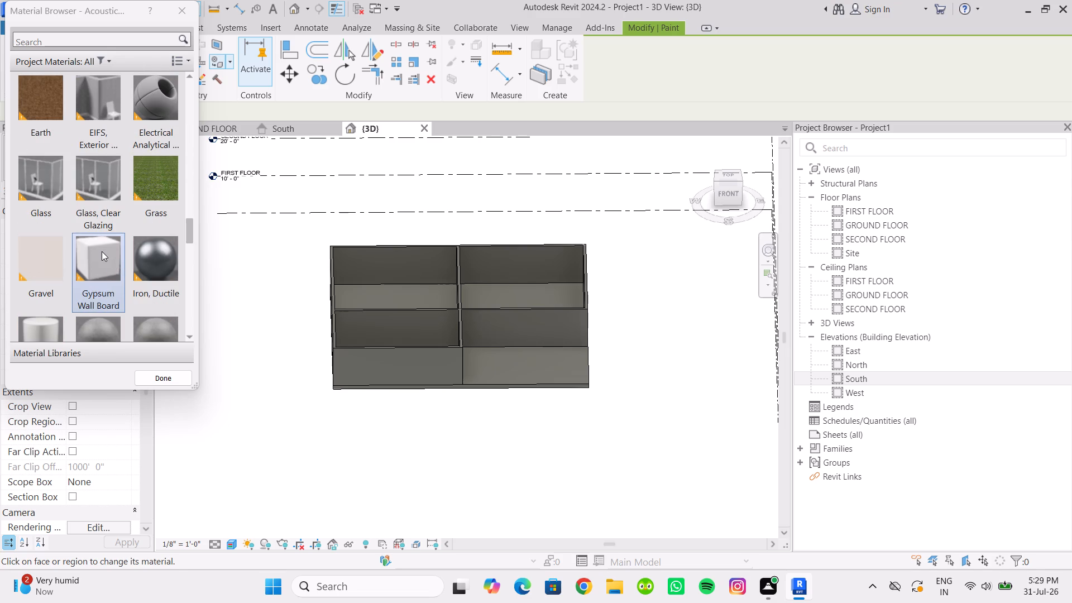
double_click(102, 251)
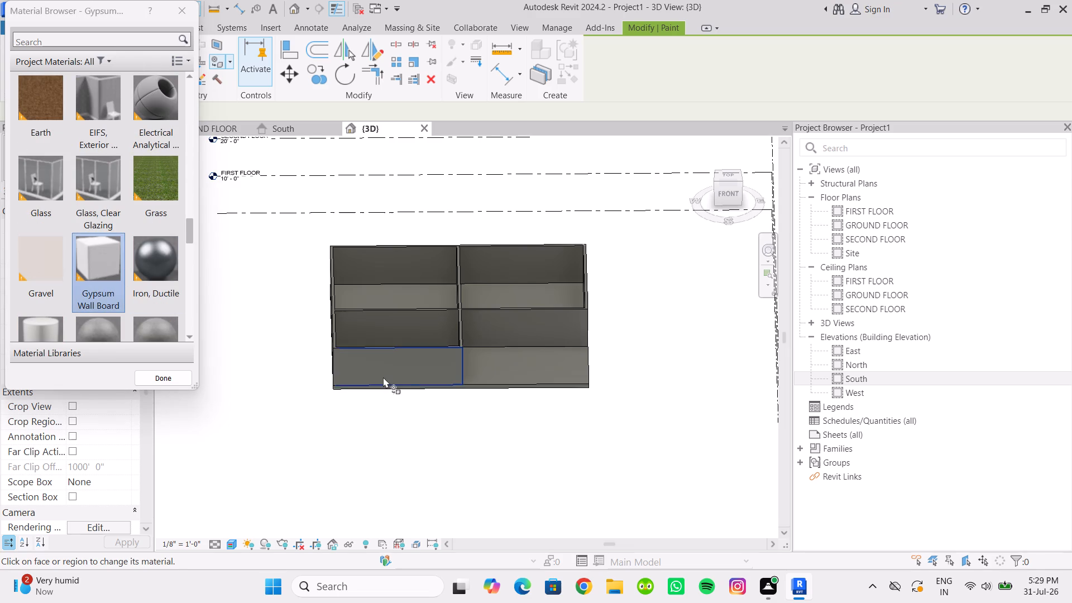
scroll(383, 377, "up", 2)
left_click(384, 366)
Paint the outer faces of the west, north and east walls with Gypsum Wall Board.
scroll(433, 365, "down", 2)
middle_click_drag(421, 376, 430, 378, "shift")
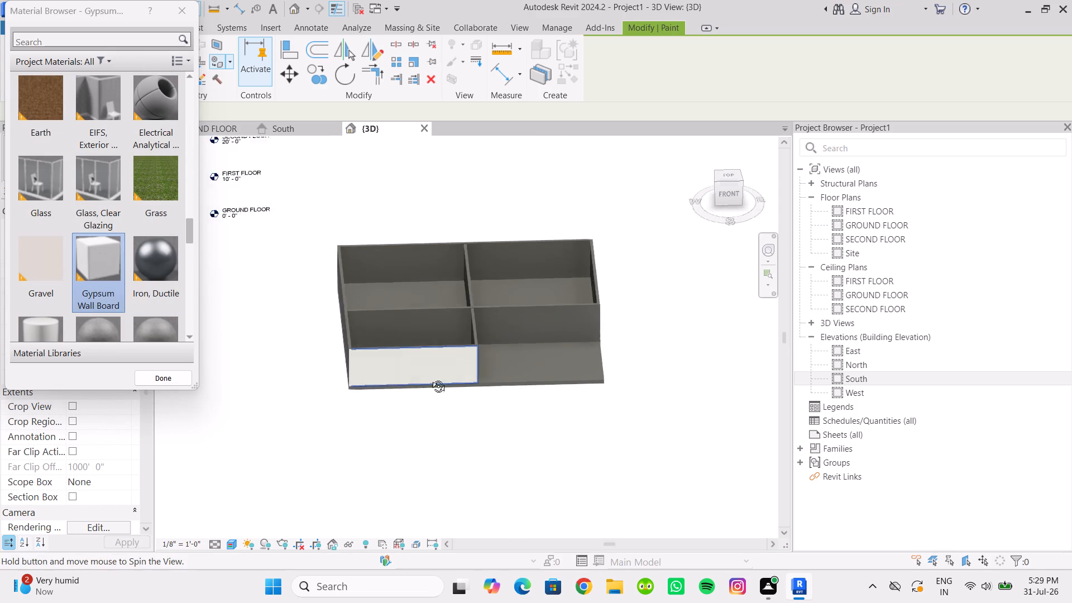
middle_click_drag(430, 378, 580, 367, "shift")
left_click(471, 390)
middle_click_drag(440, 391, 635, 395, "shift")
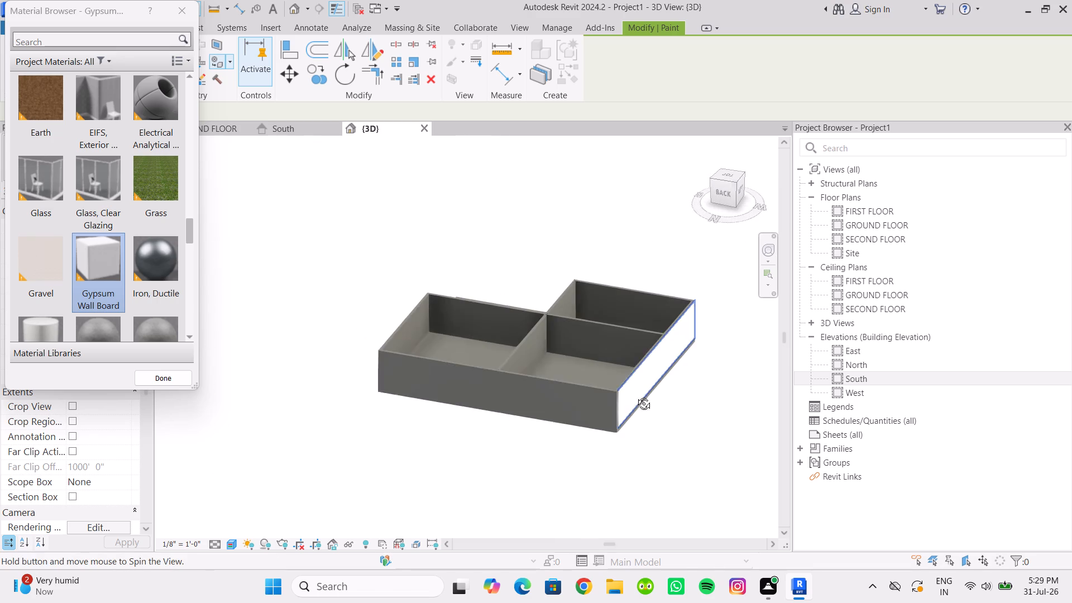
middle_click_drag(635, 395, 637, 395, "shift")
left_click(533, 400)
middle_click_drag(433, 390, 652, 394, "shift")
left_click(578, 384)
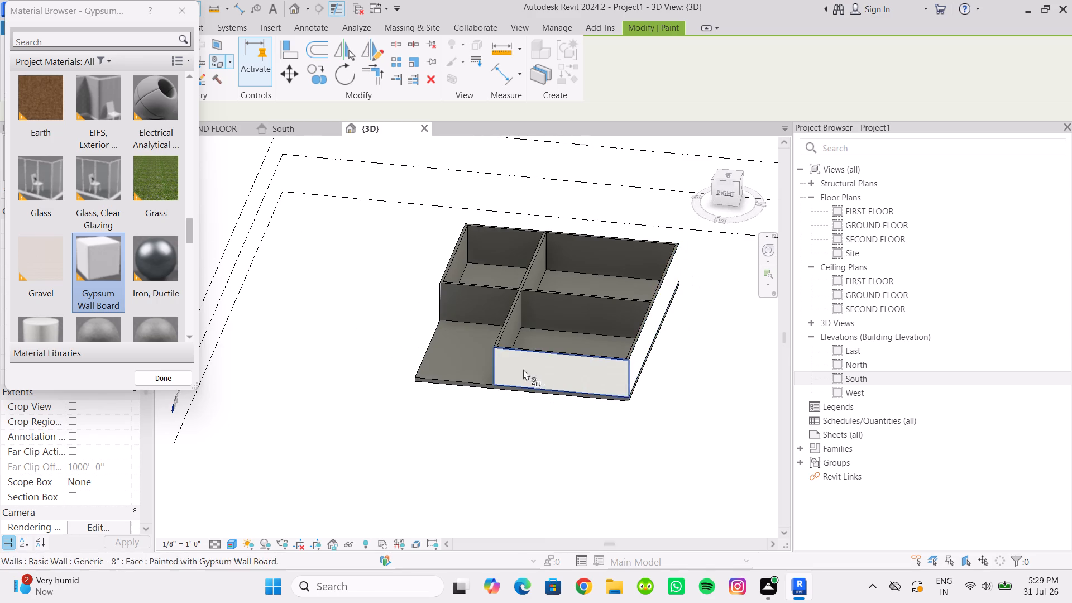
Paint the two wall faces bordering the open southeast floor area with Gypsum Wall Board.
middle_click_drag(523, 369, 689, 358, "shift")
left_click(549, 334)
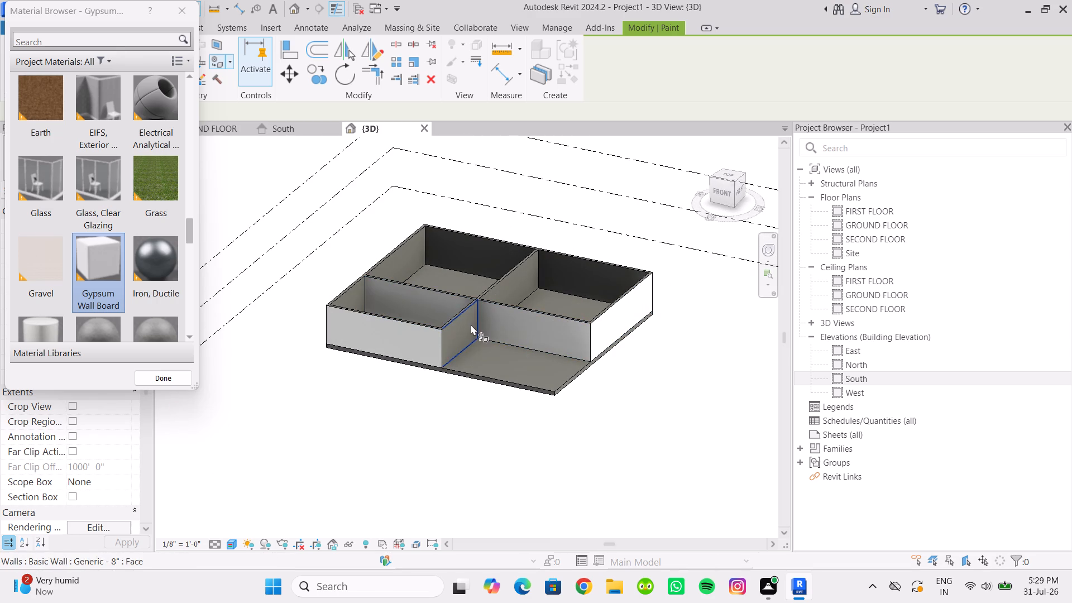
scroll(461, 332, "up", 6)
left_click(457, 328)
scroll(500, 331, "down", 2, "shift")
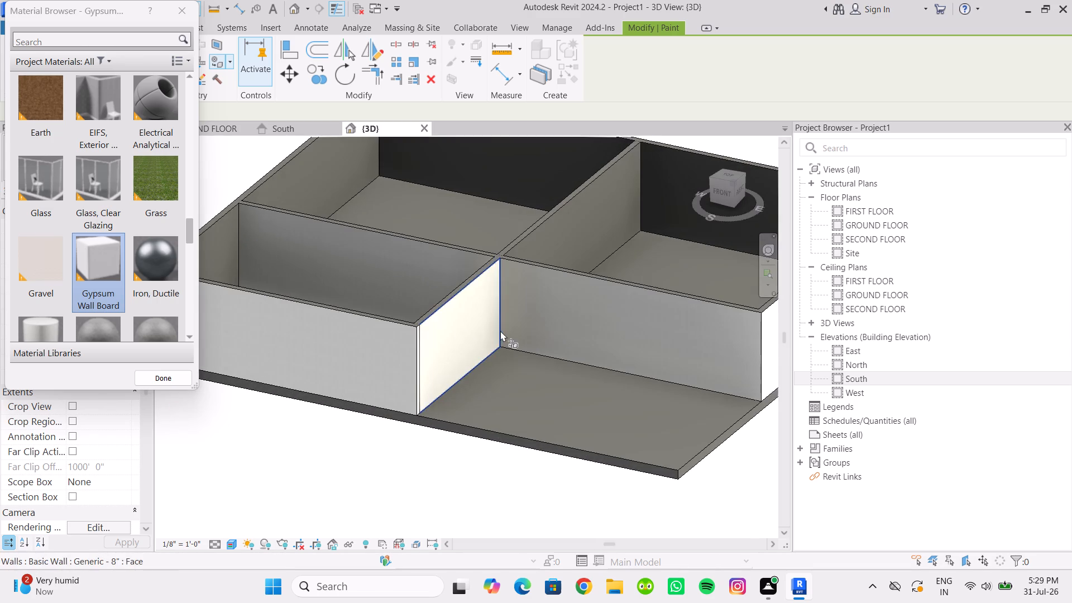
Paint the inner faces of the west and north walls and the west side of the central north-south wall with Gypsum Wall Board.
middle_click_drag(504, 336, 581, 371, "shift")
scroll(429, 335, "down", 3)
middle_click_drag(429, 335, 293, 337, "shift")
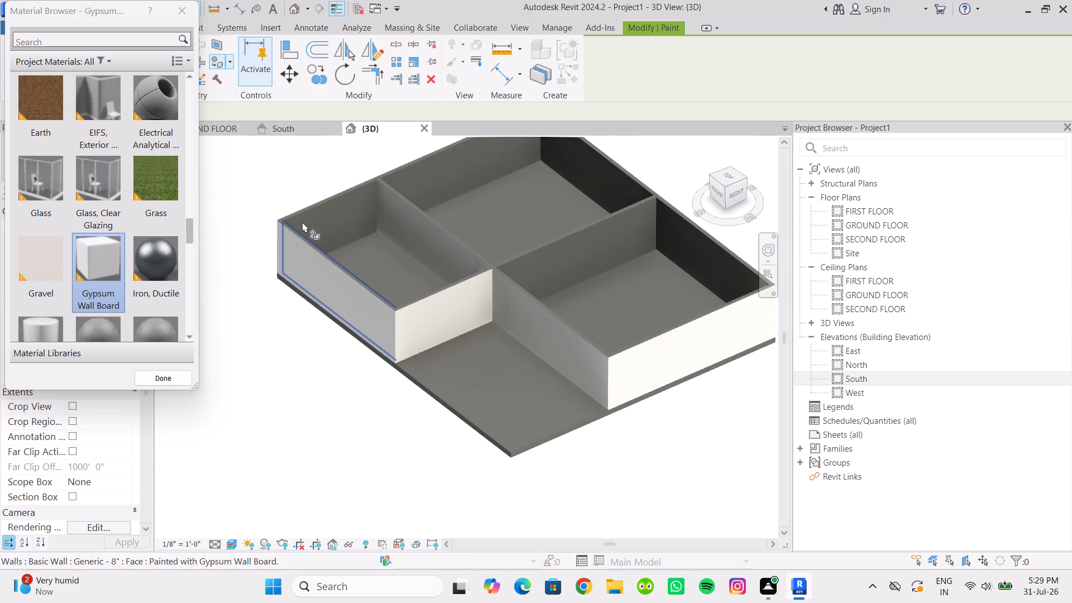
left_click(318, 210)
middle_click_drag(369, 243, 679, 309, "shift")
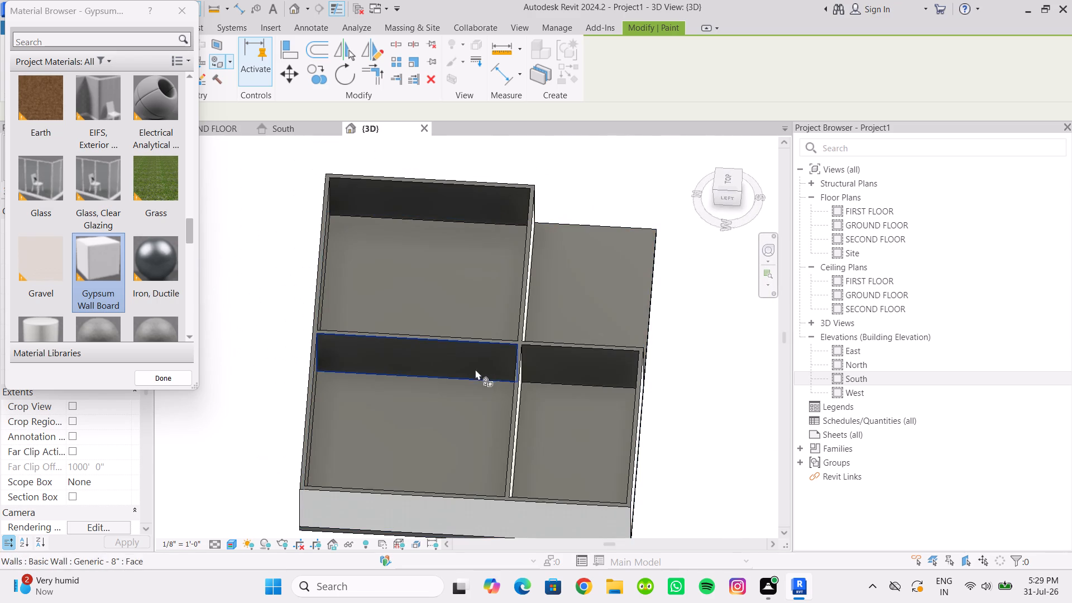
left_click(458, 353)
left_click(553, 356)
middle_click_drag(549, 350, 447, 307, "shift")
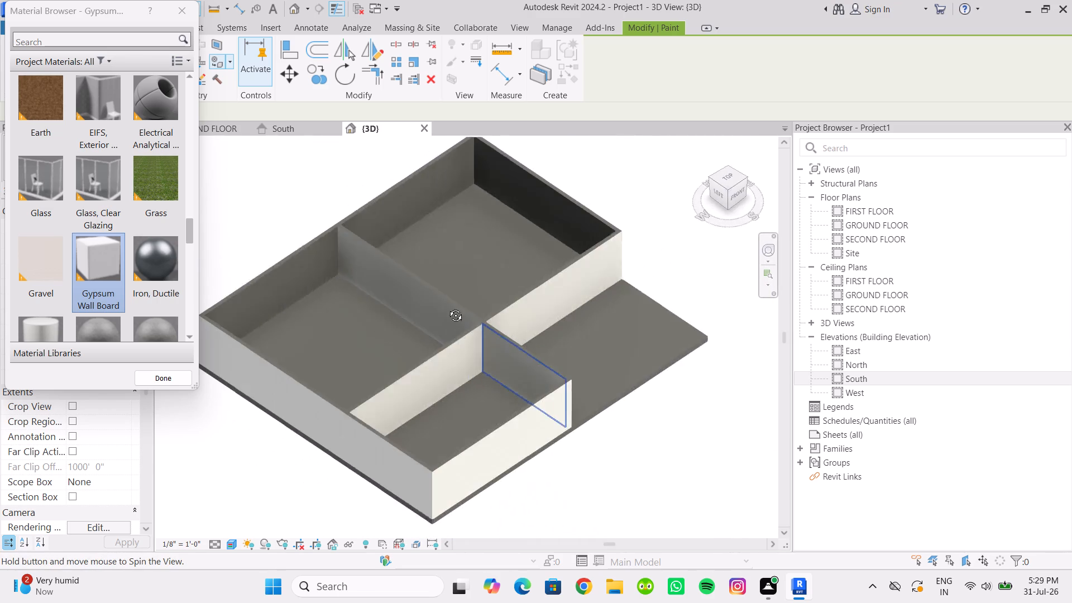
middle_click_drag(447, 307, 436, 295, "shift")
left_click(425, 205)
Paint the east wall's inner face, the cross wall's north side and the central wall's east side with Gypsum Wall Board, and finish painting.
scroll(463, 241, "down", 2)
middle_click_drag(538, 253, 623, 247, "shift")
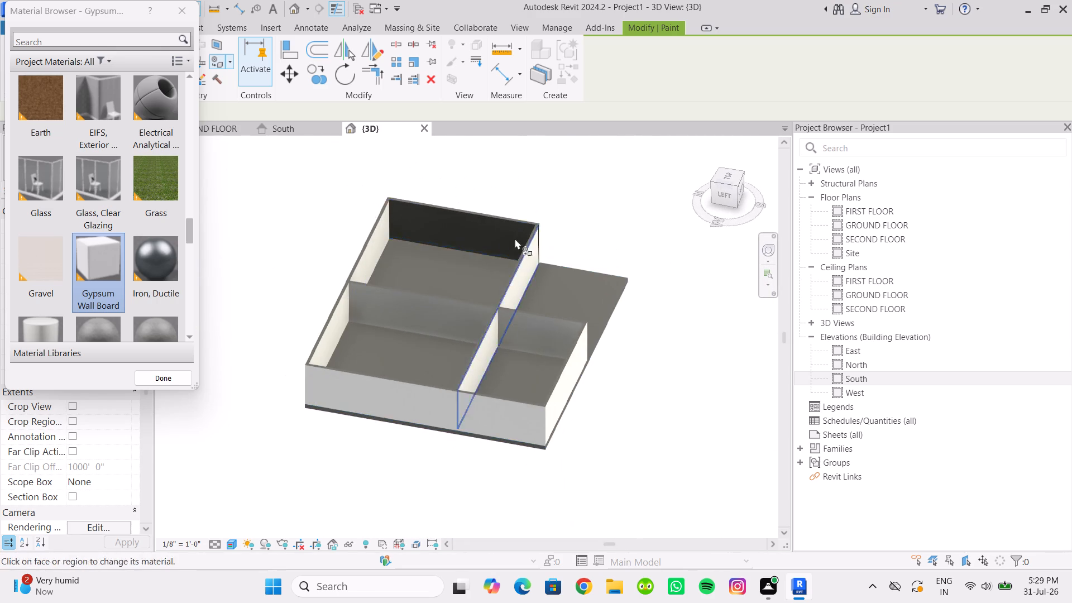
left_click(490, 231)
middle_click_drag(470, 259, 690, 243, "shift")
left_click(511, 306)
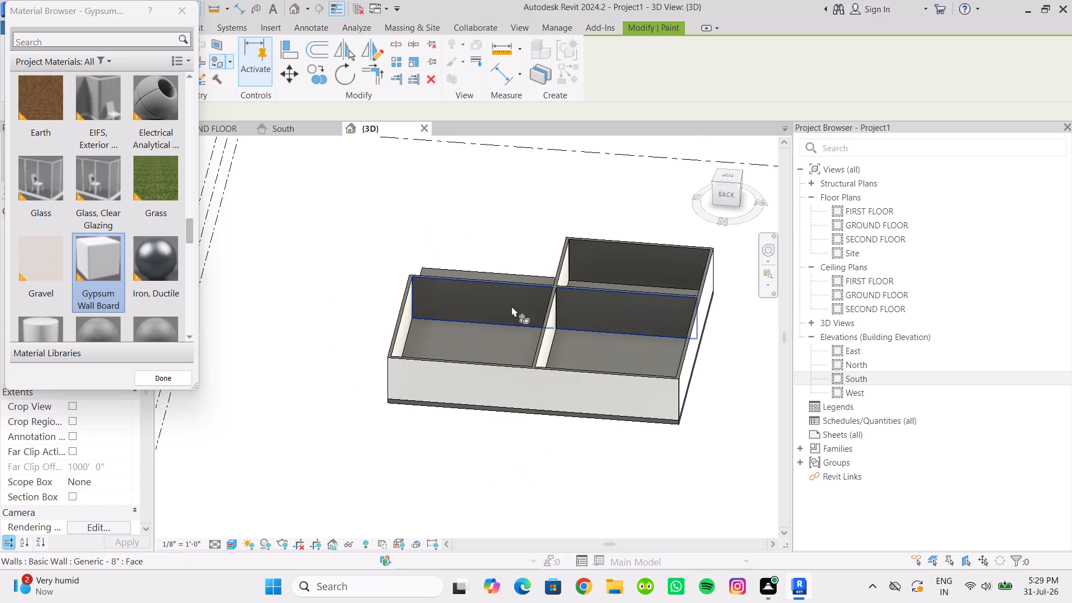
middle_click_drag(566, 310, 738, 325, "shift")
left_click(579, 291)
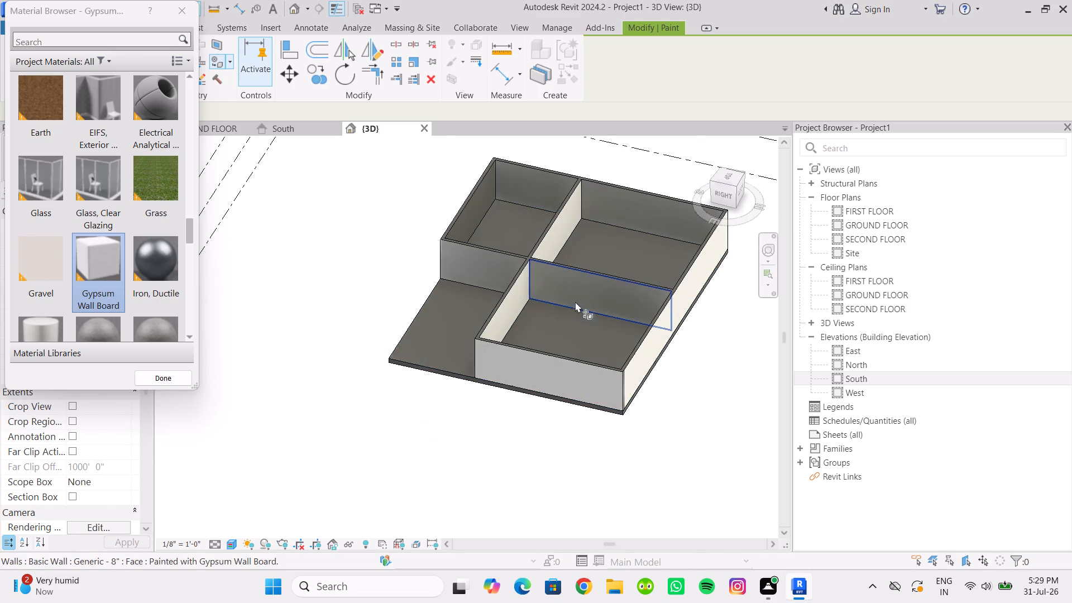
scroll(569, 310, "down", 2)
middle_click_drag(569, 311, 735, 245, "shift")
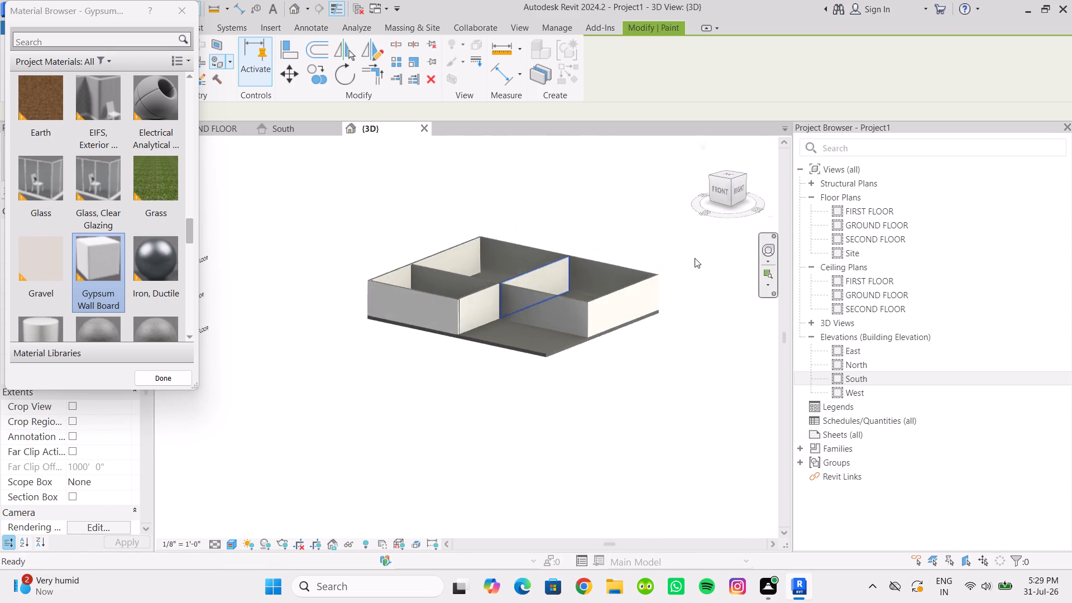
scroll(473, 354, "up", 5)
middle_click_drag(473, 355, 491, 395, "shift")
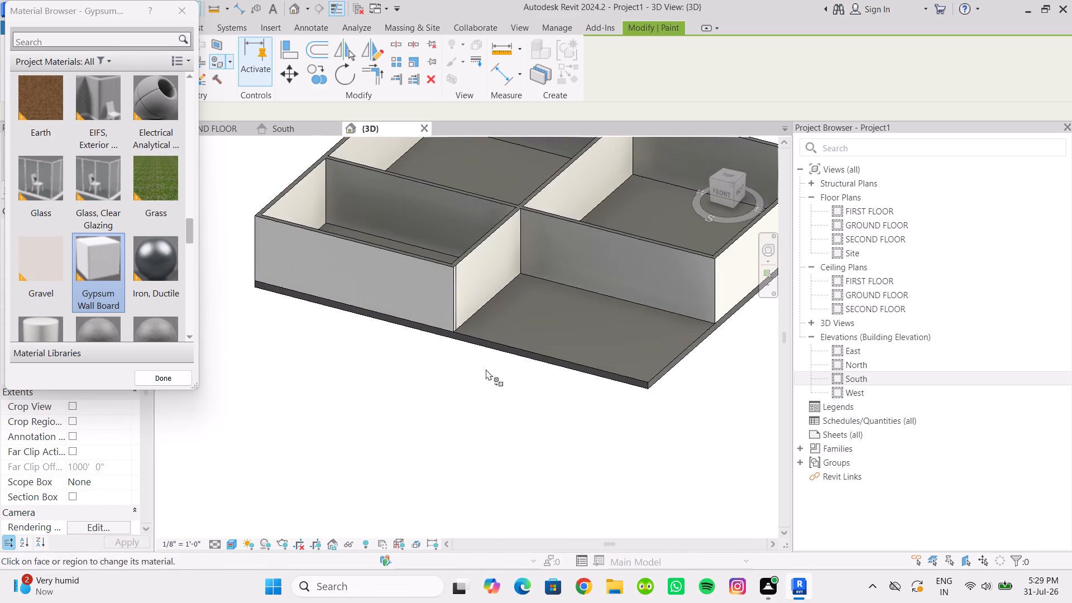
middle_click_drag(495, 396, 505, 421)
key("Escape")
key("Escape")
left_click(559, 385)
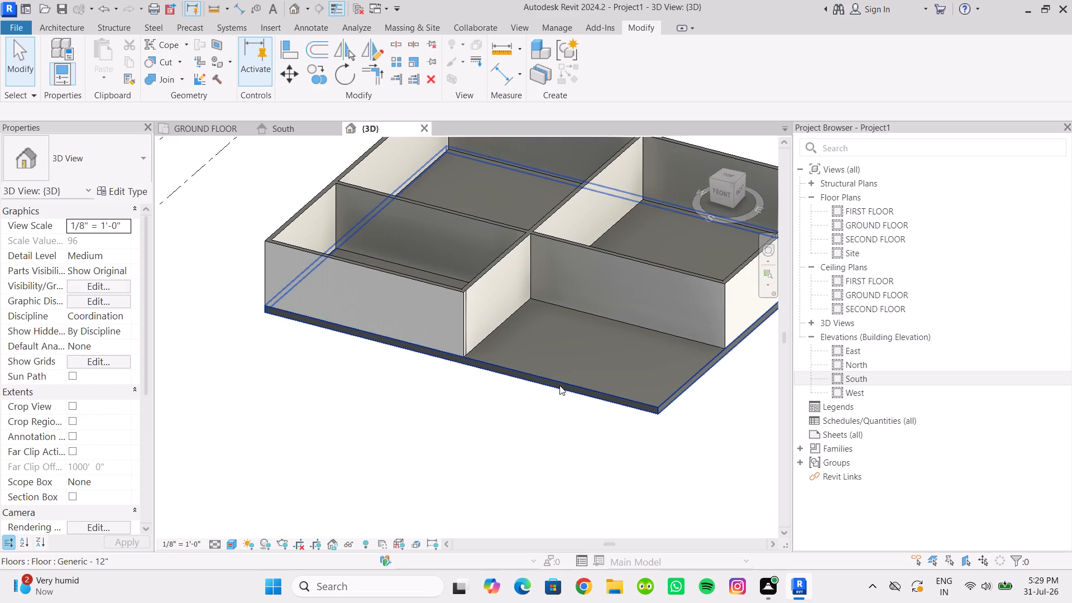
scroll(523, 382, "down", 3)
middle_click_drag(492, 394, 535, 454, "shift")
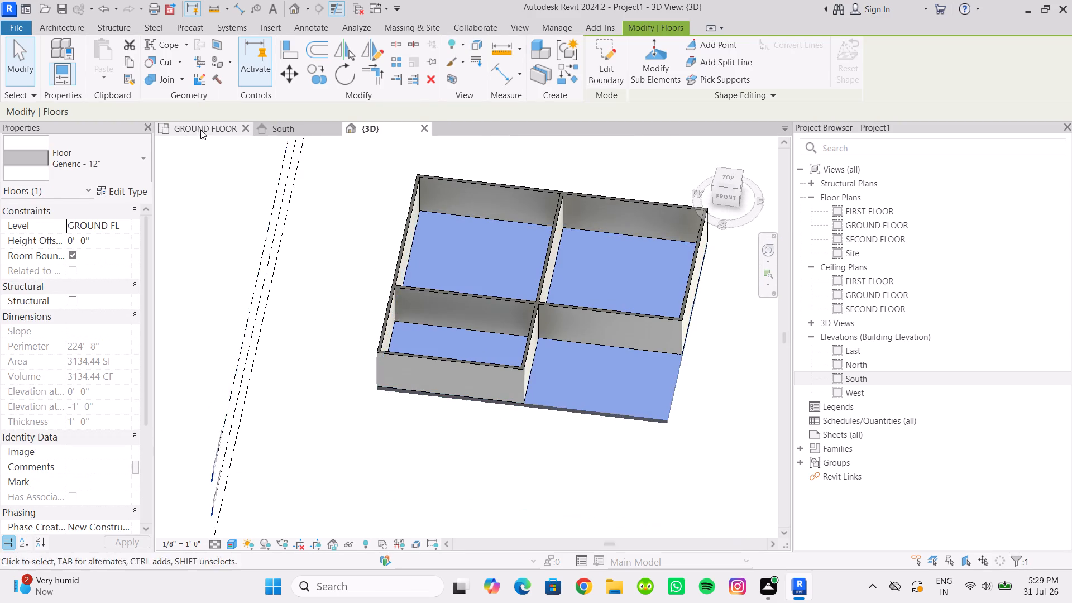
Set the visual style of the GROUND FLOOR plan view to Realistic.
left_click(200, 130)
scroll(371, 370, "down", 2)
left_click(410, 430)
scroll(433, 382, "up", 1)
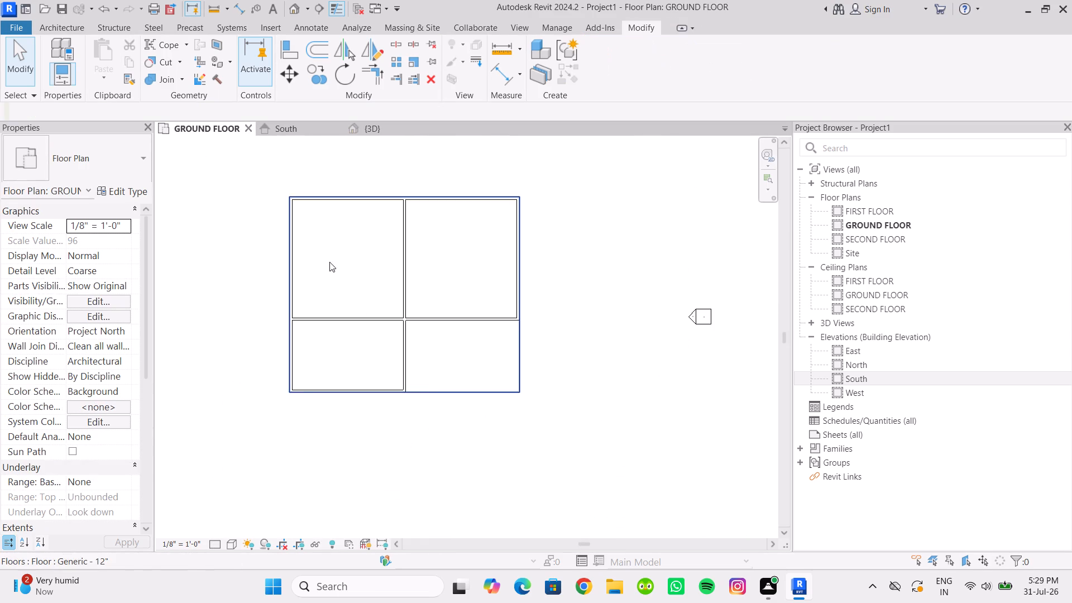
left_click(228, 542)
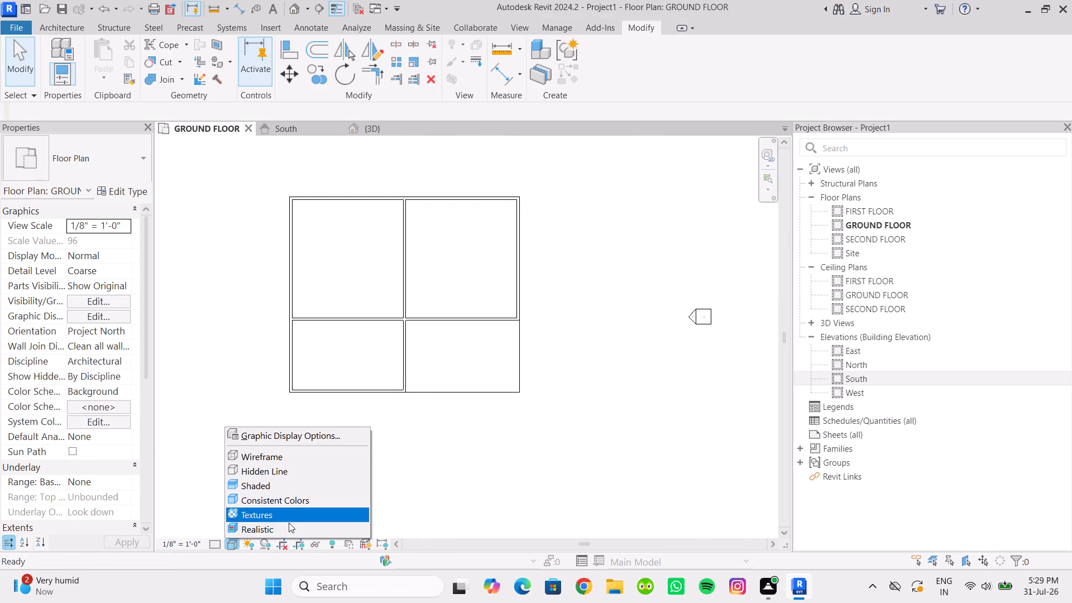
left_click(286, 528)
scroll(424, 439, "up", 2)
middle_click_drag(424, 439, 433, 496)
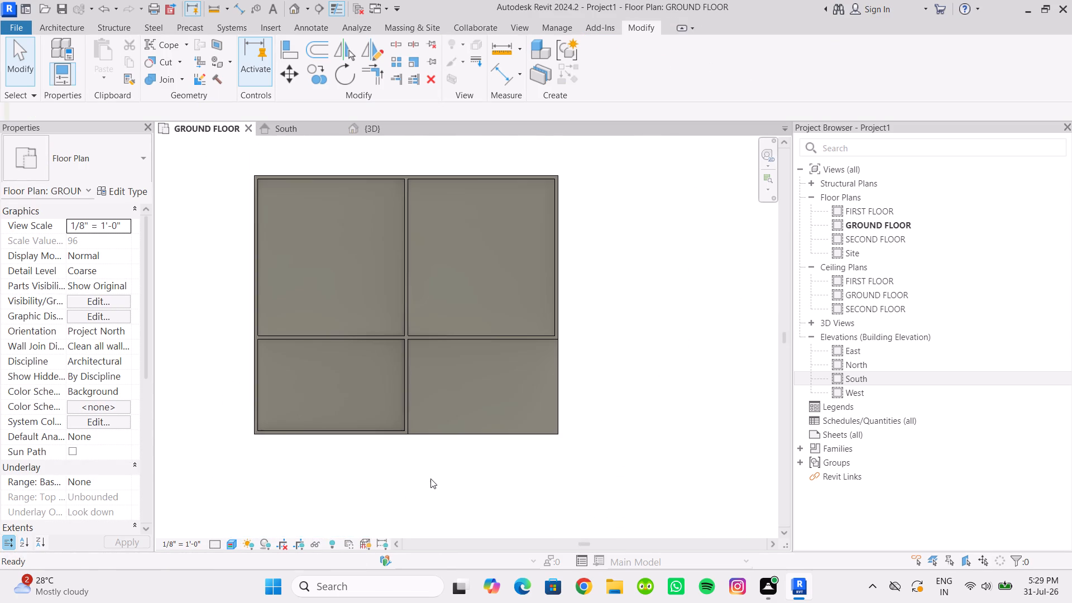
middle_click_drag(430, 478, 437, 487)
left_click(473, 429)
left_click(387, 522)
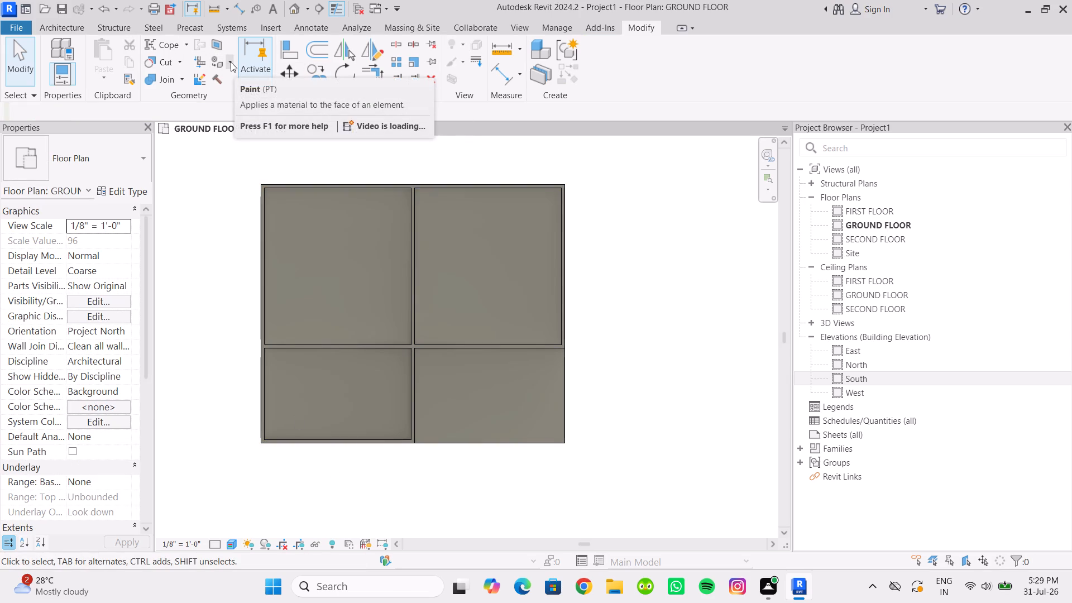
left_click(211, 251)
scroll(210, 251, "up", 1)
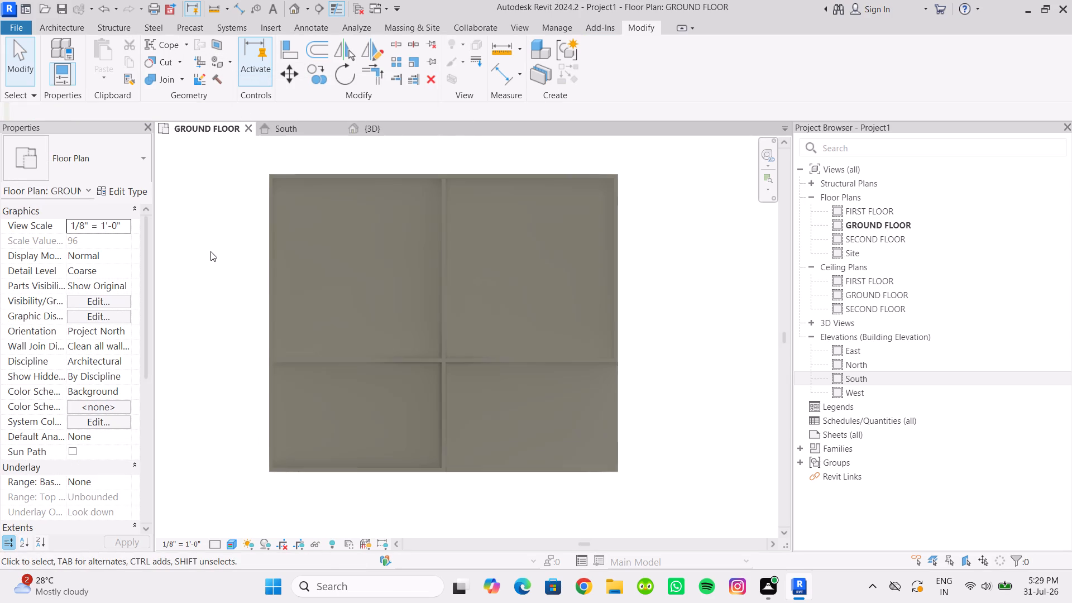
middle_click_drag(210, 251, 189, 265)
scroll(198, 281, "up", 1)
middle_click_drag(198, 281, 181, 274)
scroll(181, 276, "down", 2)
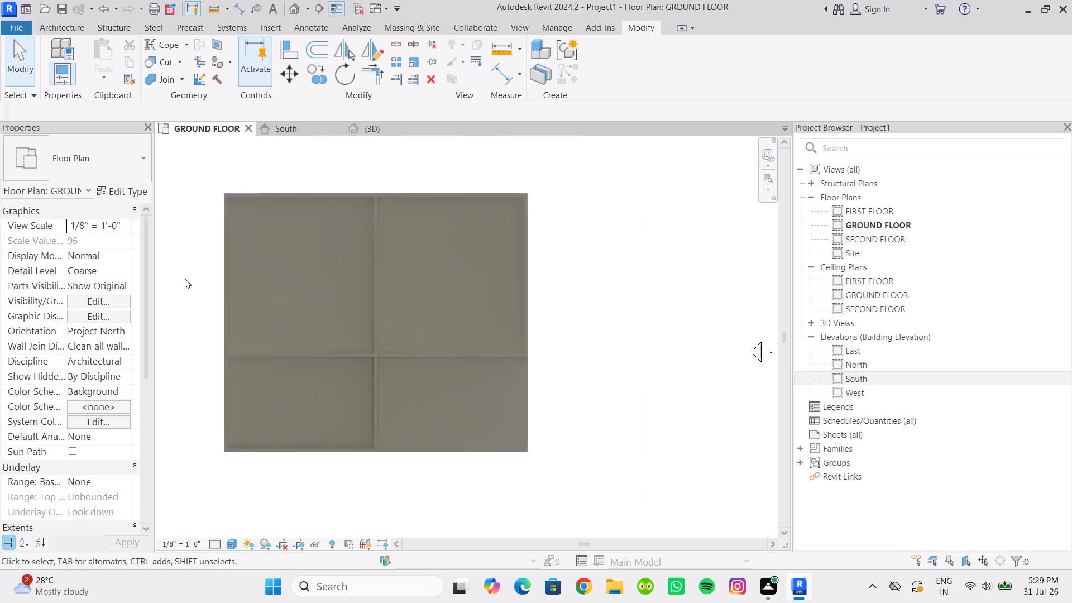
Return to the 3D view and examine the painted walls and floor slab from above and from the front.
left_click(381, 137)
left_click(377, 128)
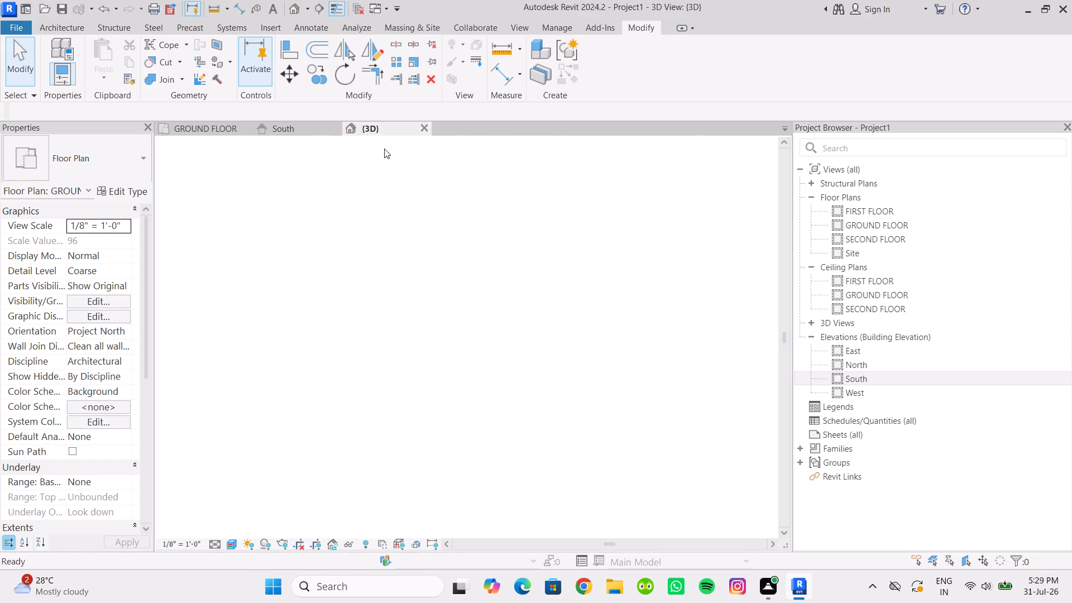
scroll(422, 240, "down", 2)
scroll(424, 269, "up", 3)
scroll(392, 303, "down", 2)
middle_click_drag(405, 364, 383, 328)
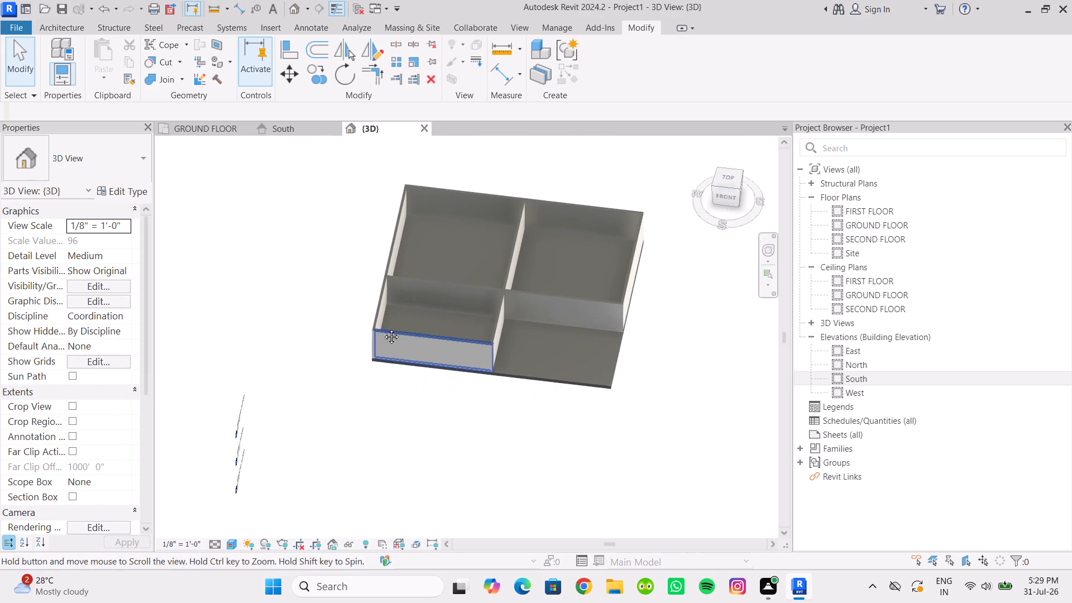
middle_click_drag(383, 328, 383, 313)
middle_click_drag(413, 346, 471, 360, "shift")
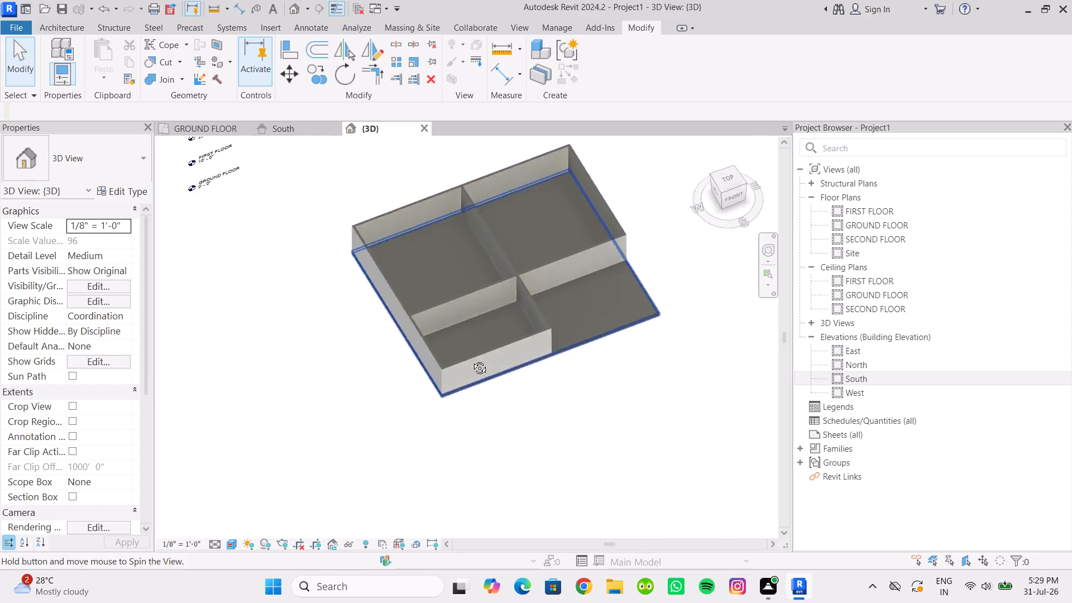
middle_click_drag(471, 360, 430, 267, "shift")
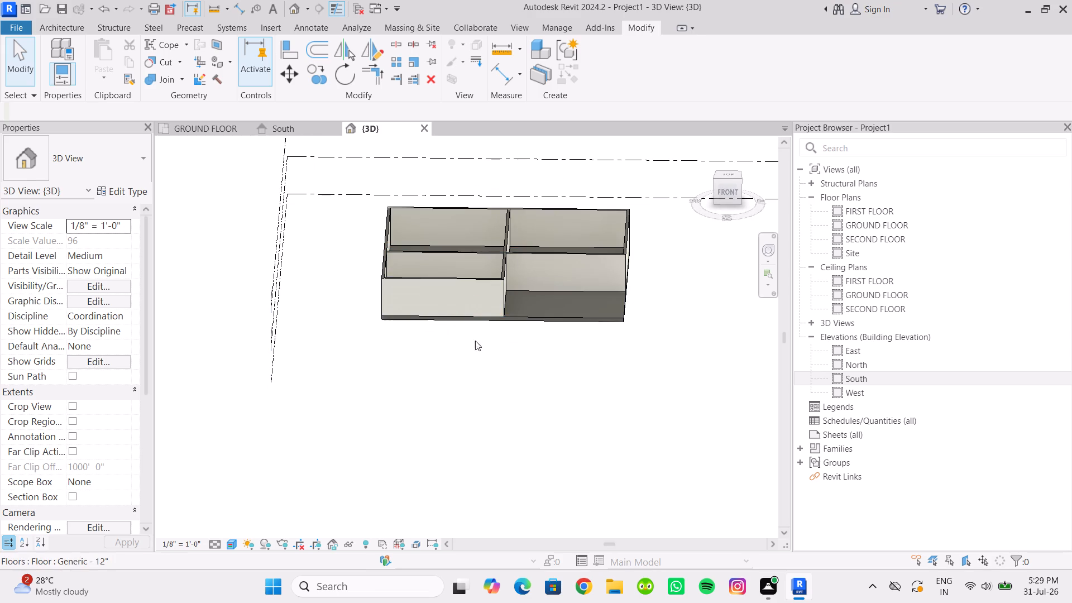
Examine the painted walls and floor slab in the 3D view from the front, the top and the southeast corner.
scroll(491, 362, "down", 1)
scroll(502, 348, "up", 3)
scroll(502, 348, "down", 3)
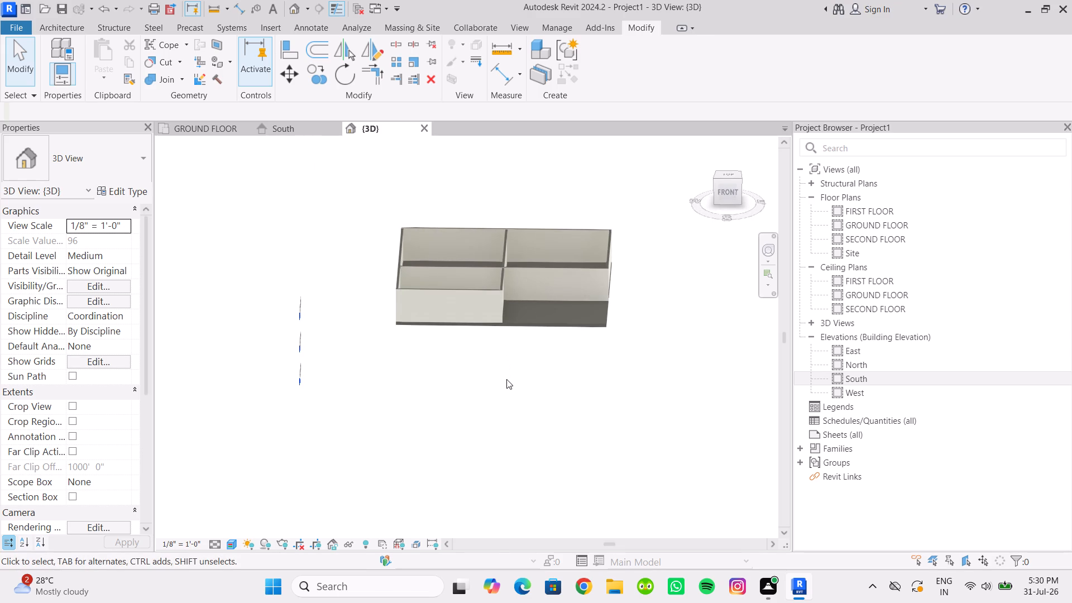
scroll(497, 398, "down", 2)
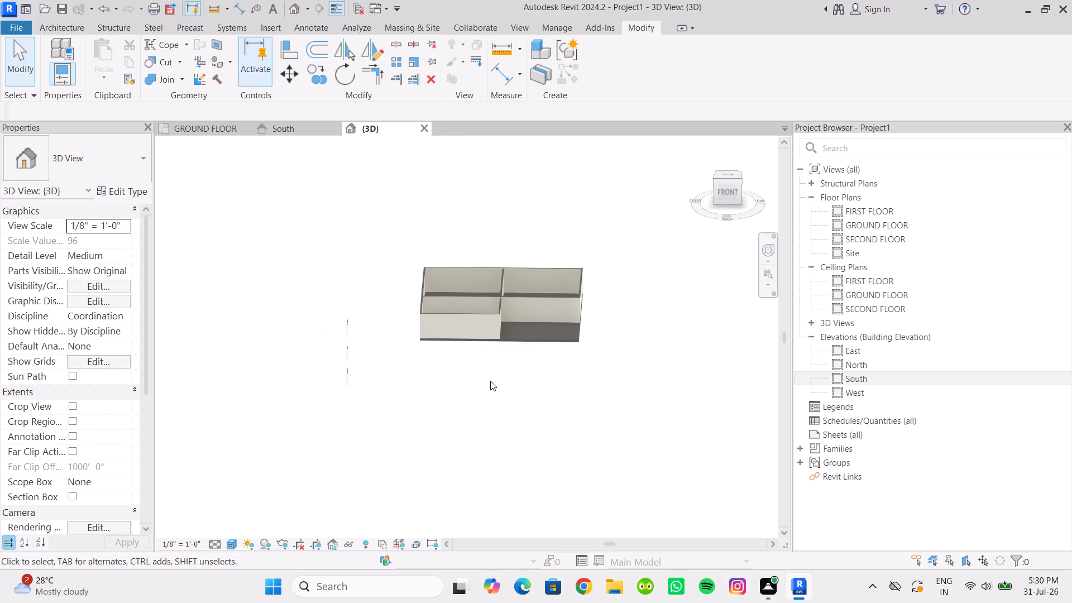
middle_click_drag(490, 381, 380, 329)
middle_click_drag(369, 328, 367, 420, "shift")
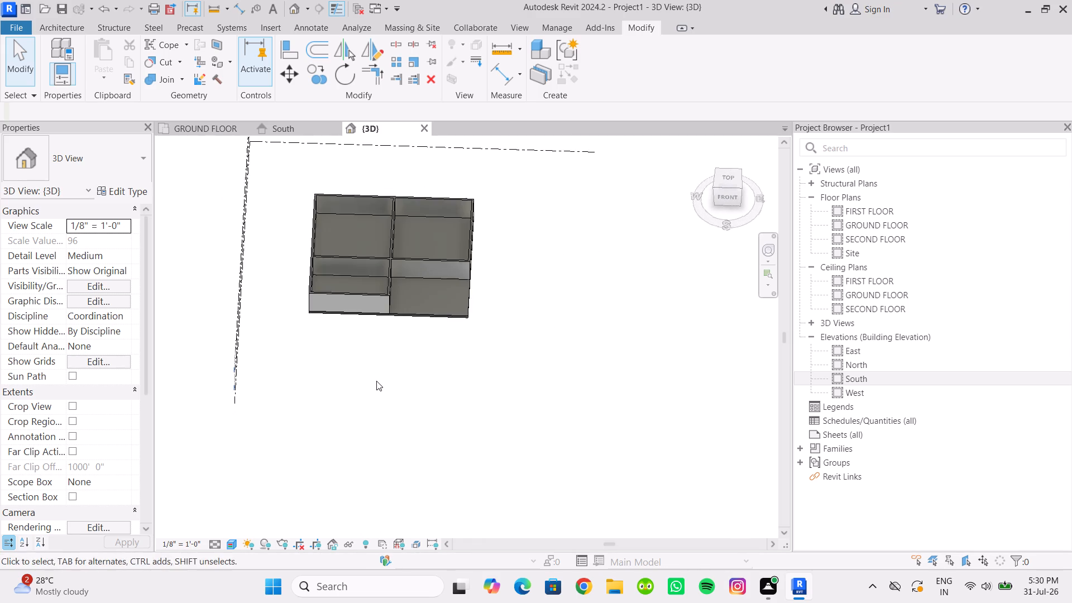
middle_click_drag(376, 381, 386, 443, "shift")
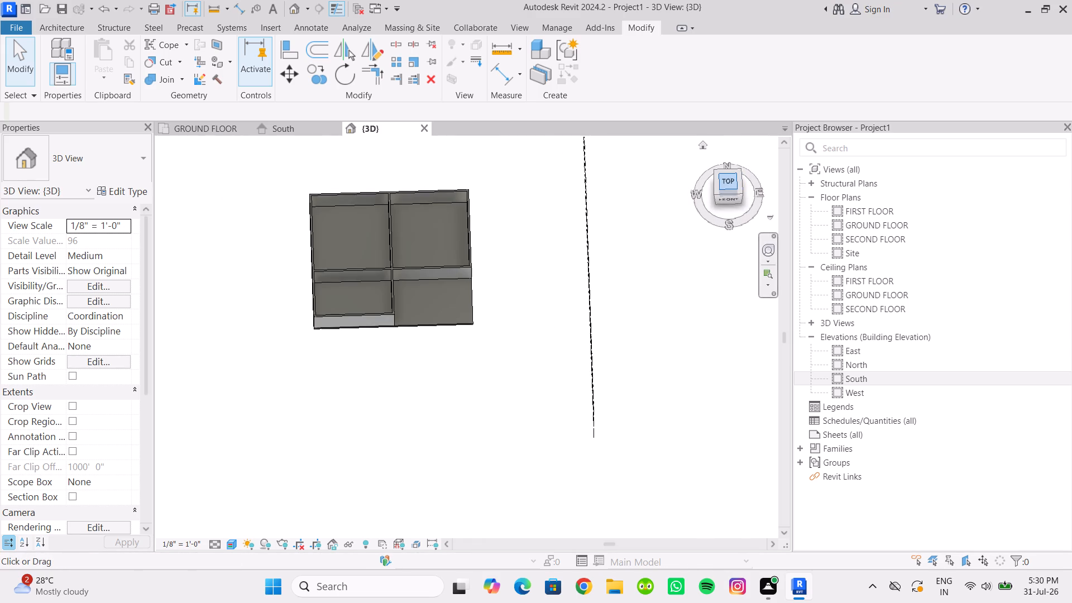
left_click(728, 184)
scroll(434, 374, "up", 5)
middle_click_drag(434, 374, 433, 375)
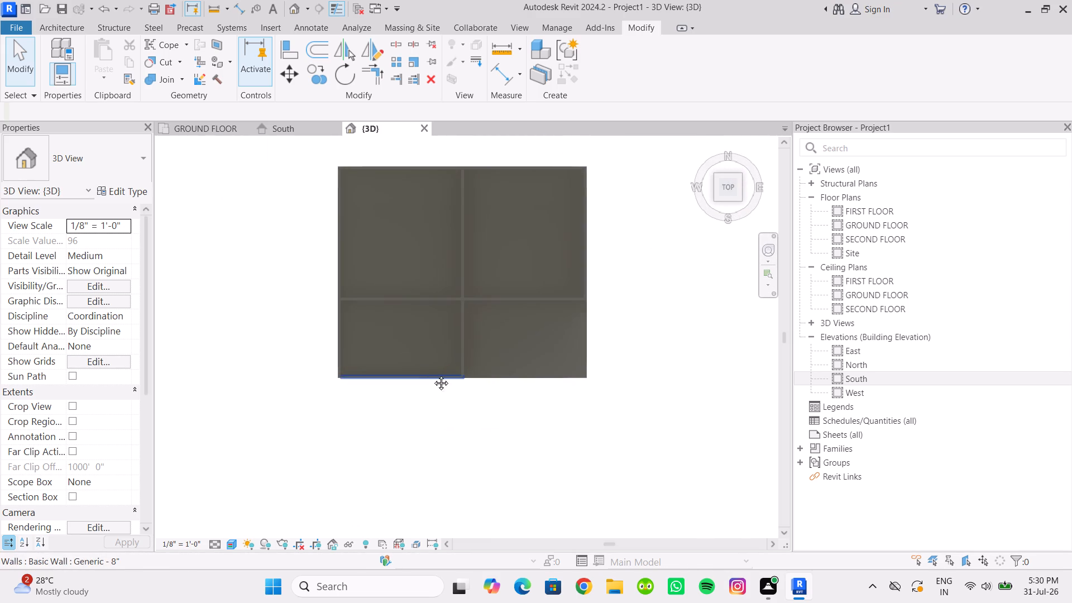
middle_click_drag(433, 375, 380, 422)
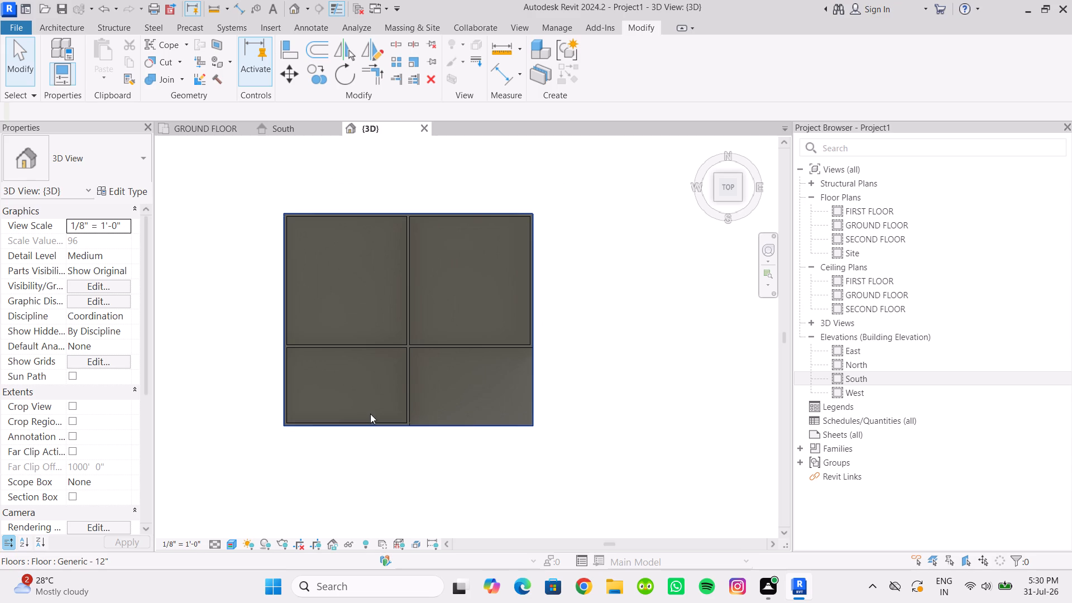
left_click(741, 199)
middle_click_drag(424, 401, 426, 400)
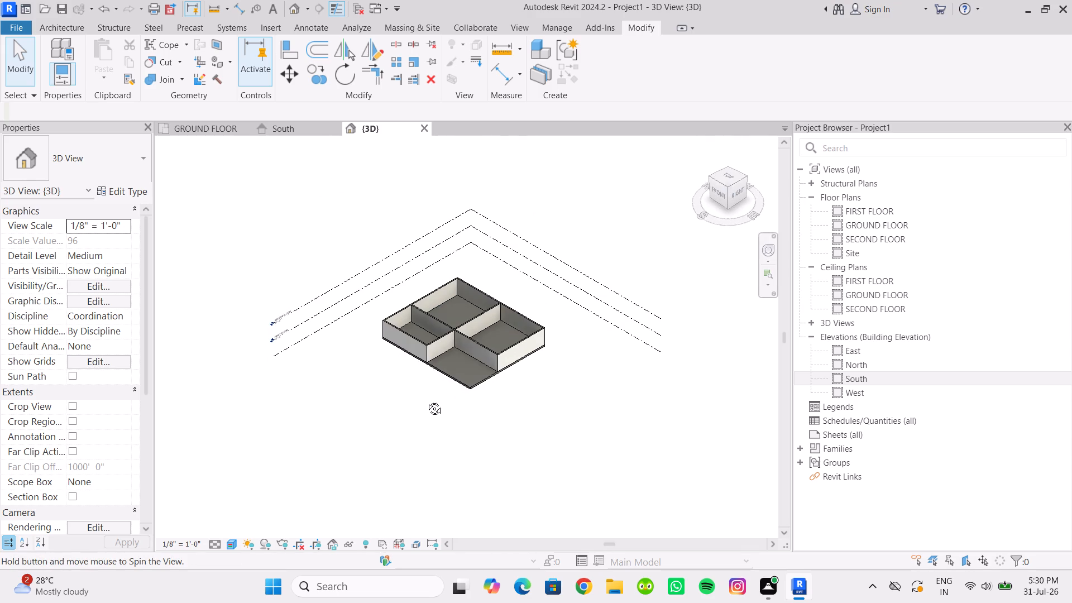
middle_click_drag(426, 400, 529, 295)
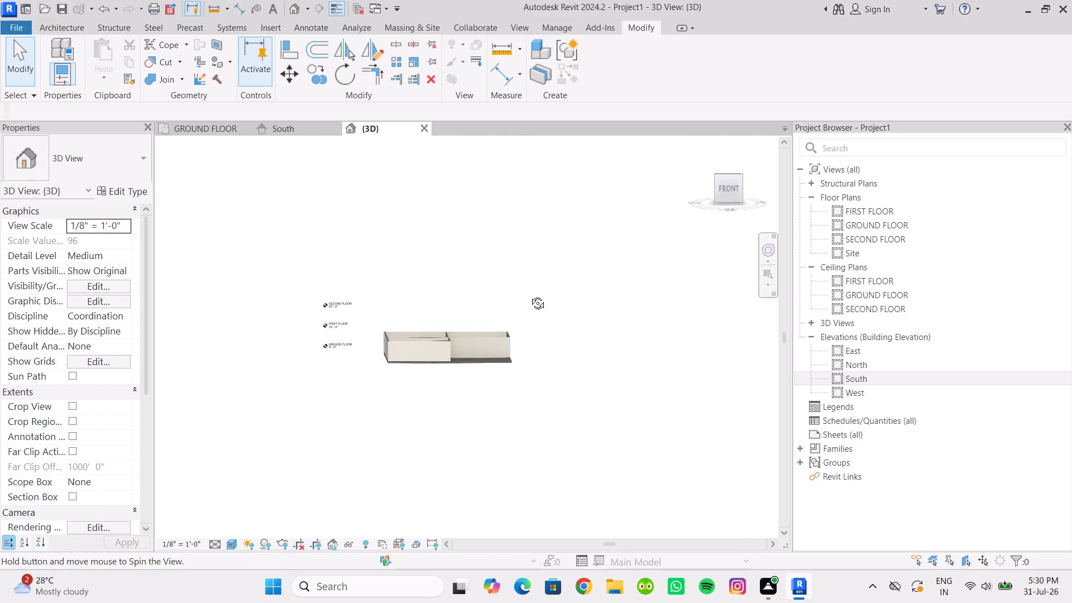
middle_click_drag(529, 295, 525, 277)
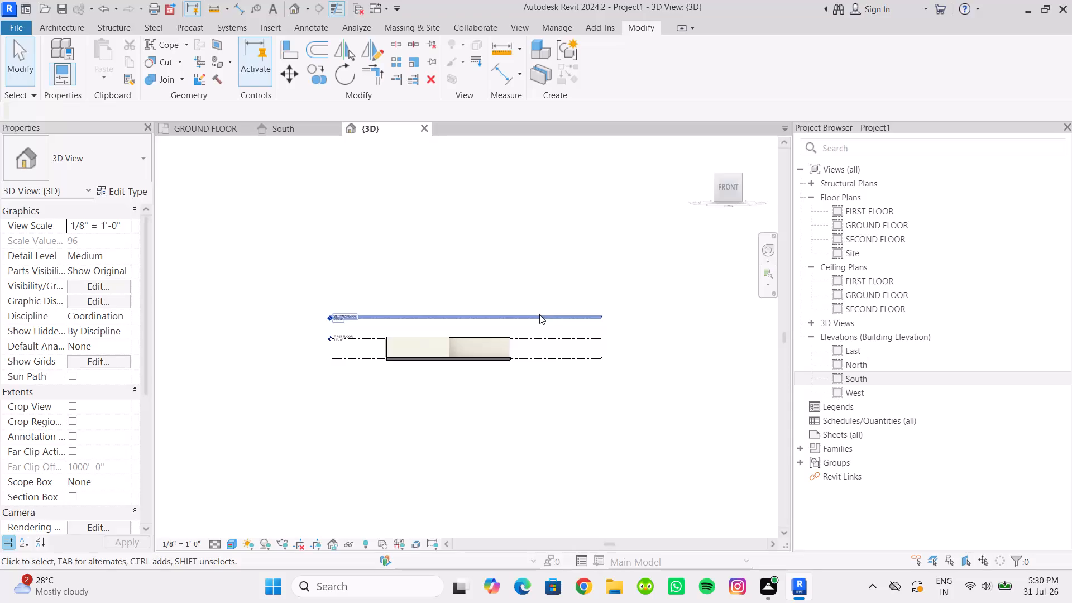
middle_click_drag(539, 314, 519, 399, "shift")
left_click(727, 173)
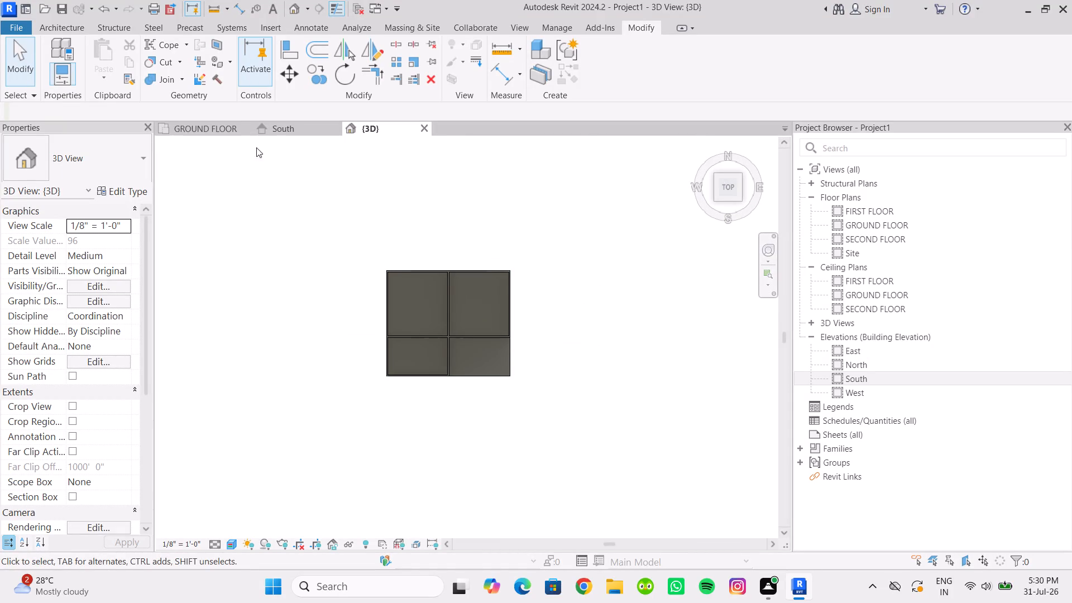
Start a roof by footprint from the GROUND FLOOR plan, moved to the FIRST FLOOR level, with slope definition turned off.
left_click(214, 131)
left_click(71, 23)
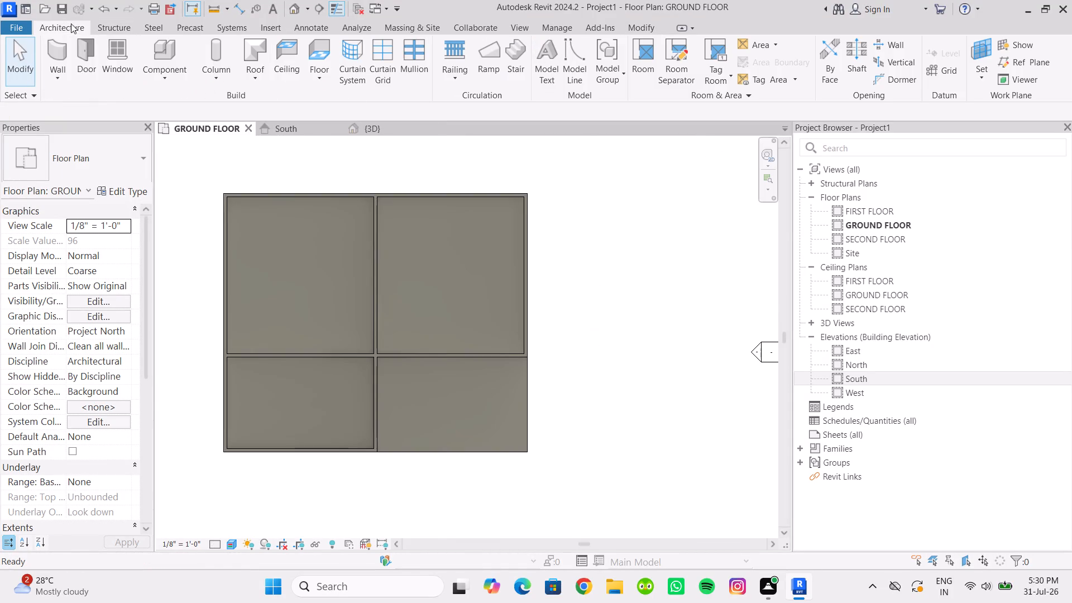
left_click(255, 73)
left_click(269, 102)
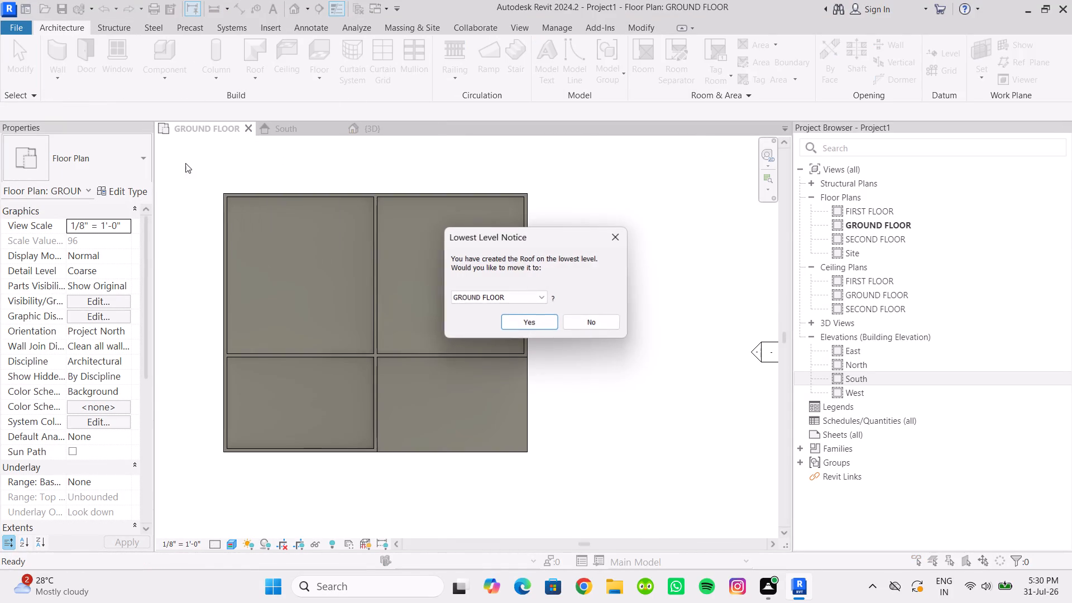
left_click(521, 300)
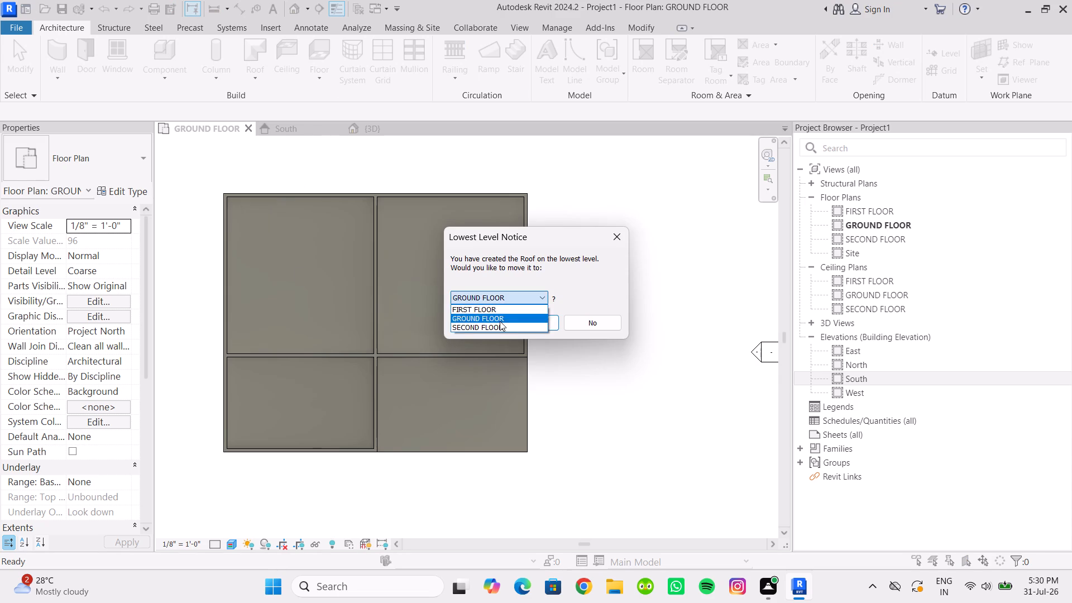
left_click(474, 311)
left_click(516, 318)
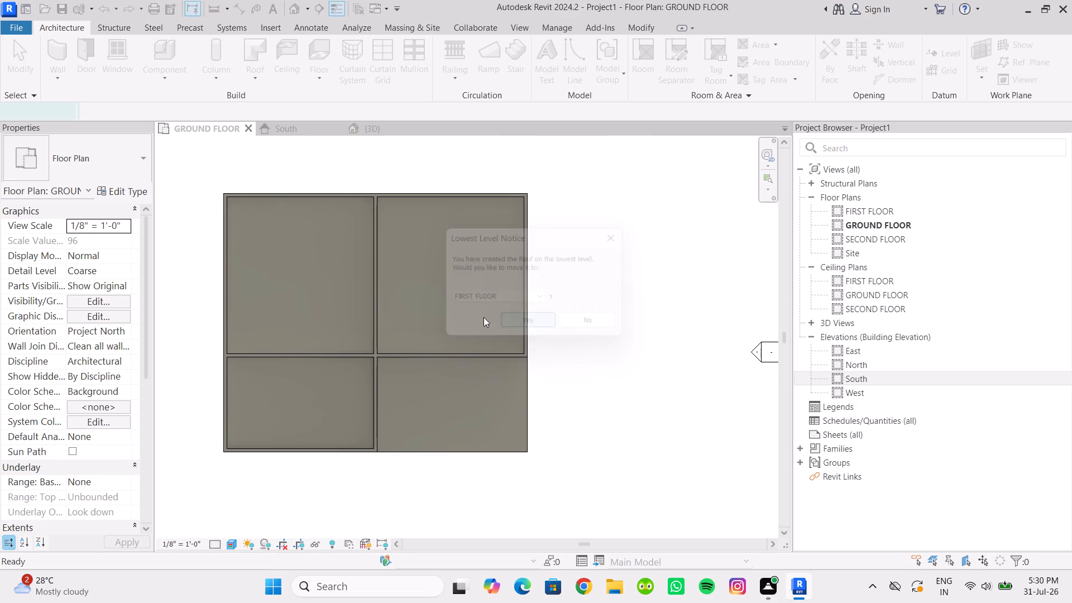
left_click(8, 111)
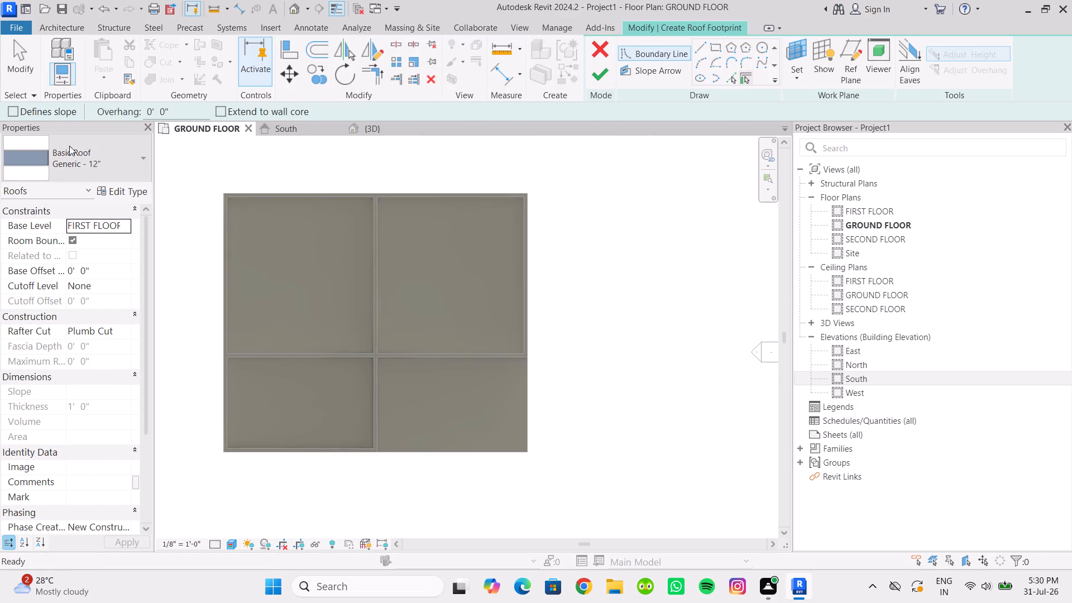
Sketch a rectangular roof boundary over the whole floor slab, from its northwest to its southeast corner, and finish the roof.
left_click(719, 50)
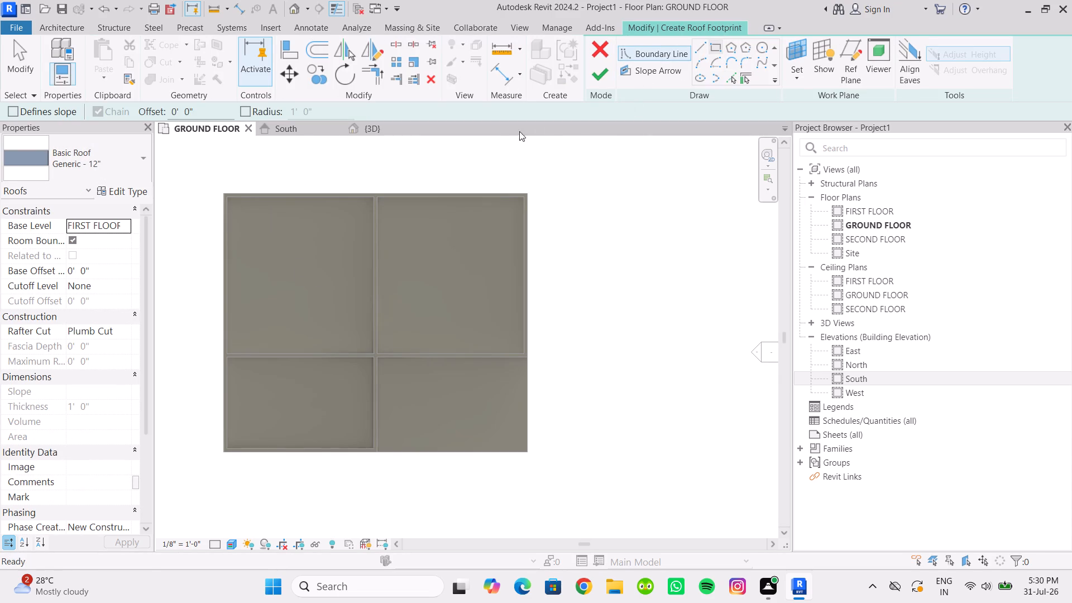
scroll(304, 198, "up", 3)
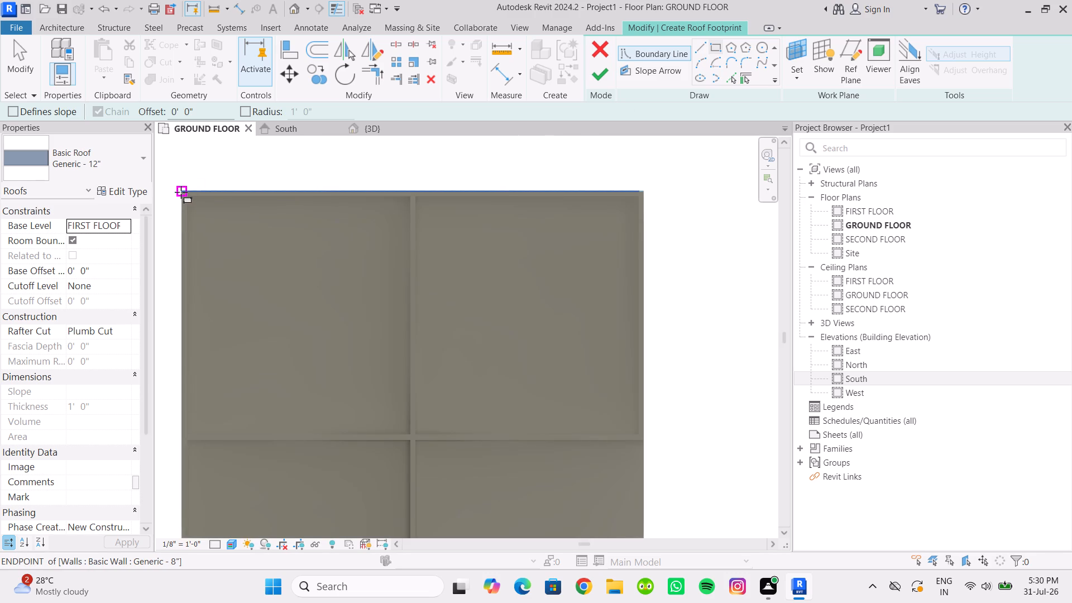
left_click(207, 107)
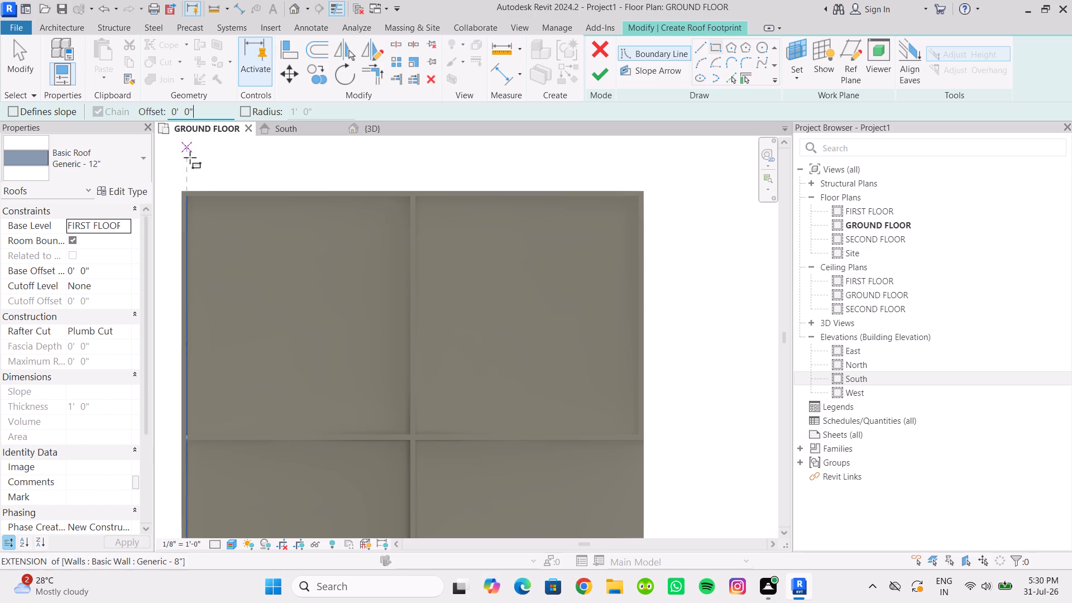
left_click_drag(183, 192, 189, 194)
scroll(295, 299, "down", 2)
middle_click_drag(293, 314, 250, 259)
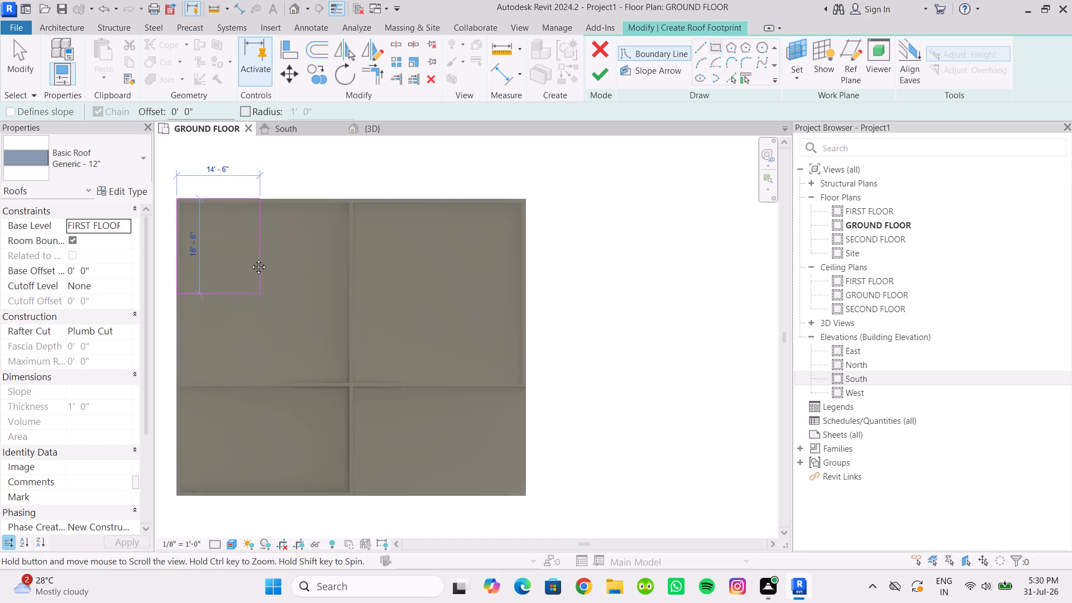
middle_click_drag(250, 259, 254, 236)
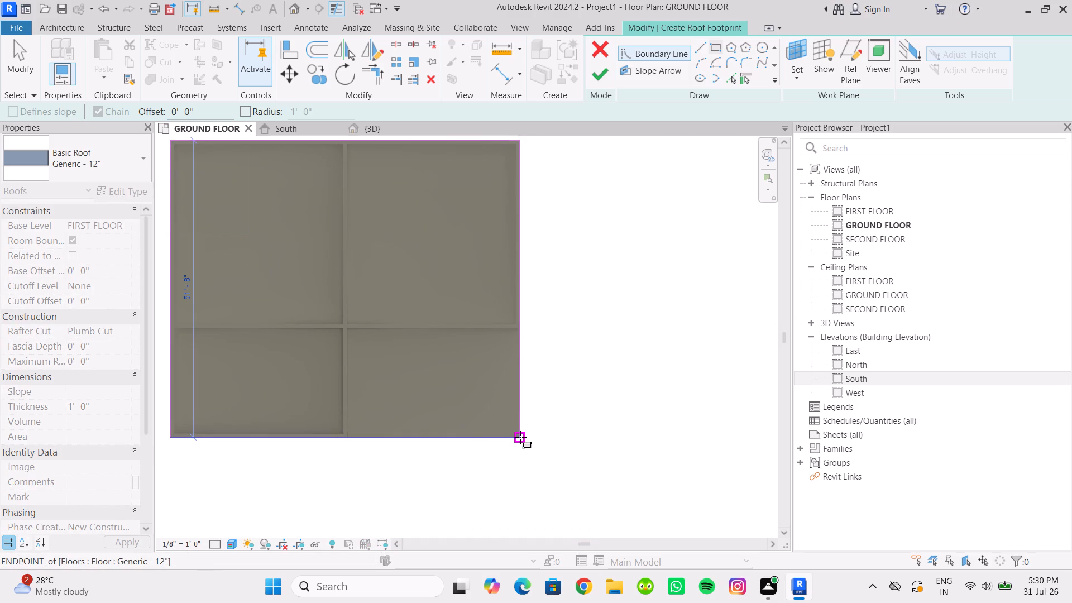
left_click(520, 437)
left_click(592, 71)
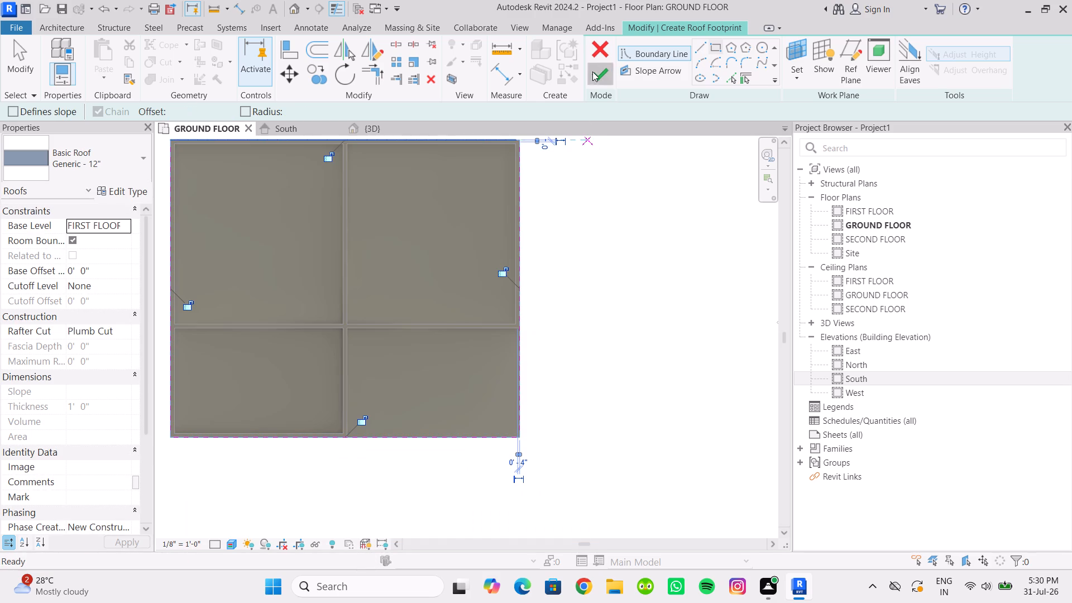
left_click(575, 291)
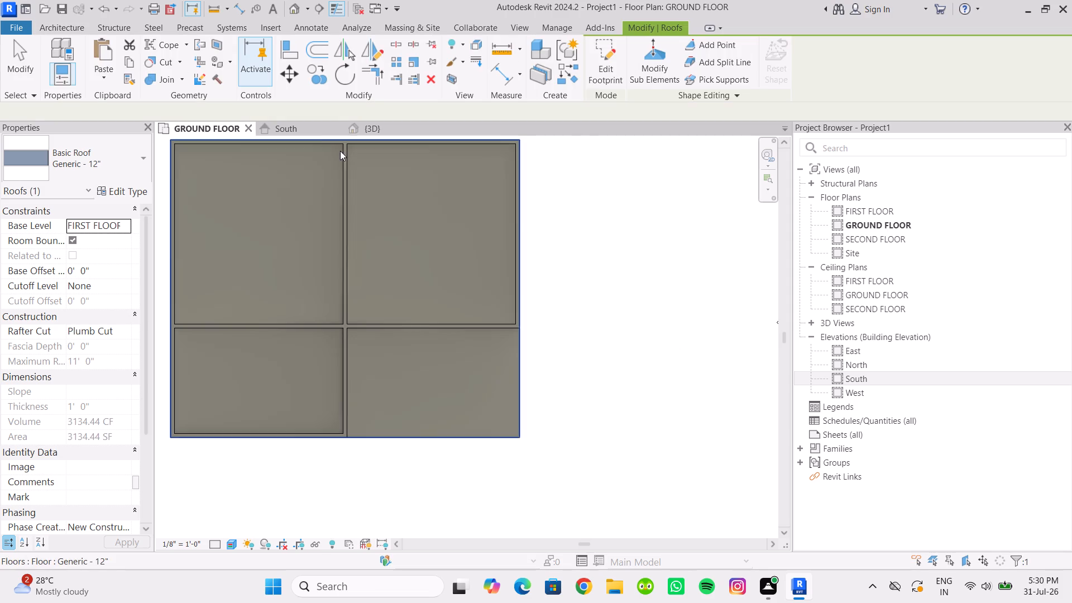
Examine the new flat roof over the walls in the 3D view from above, below and the front corners.
left_click(379, 127)
scroll(413, 279, "down", 2)
middle_click_drag(414, 277, 394, 120, "shift")
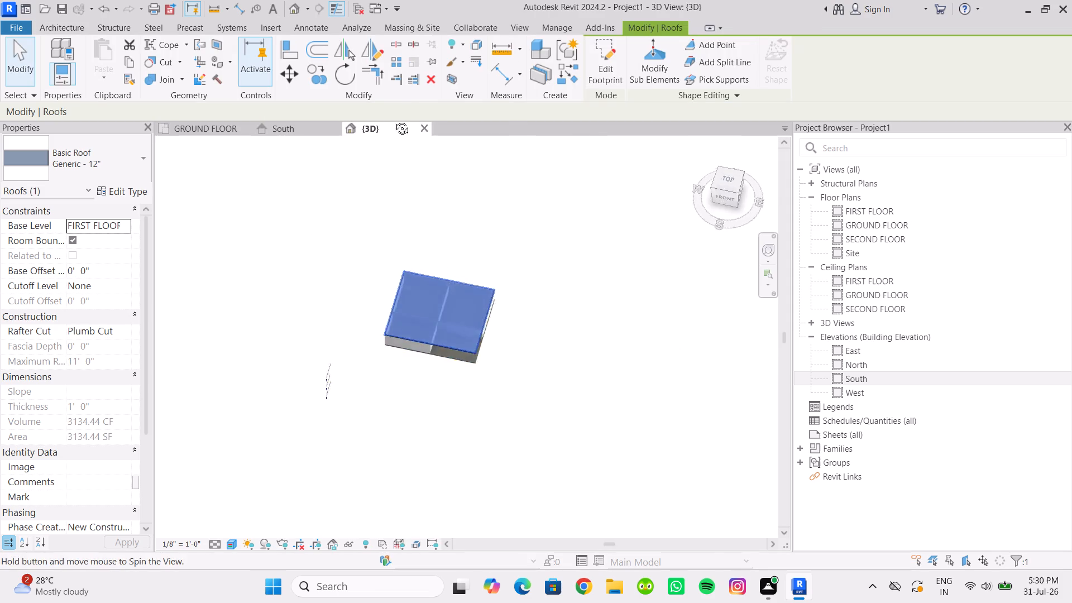
middle_click_drag(394, 120, 415, 97, "shift")
middle_click_drag(447, 337, 411, 190, "shift")
left_click(448, 377)
scroll(443, 357, "up", 2)
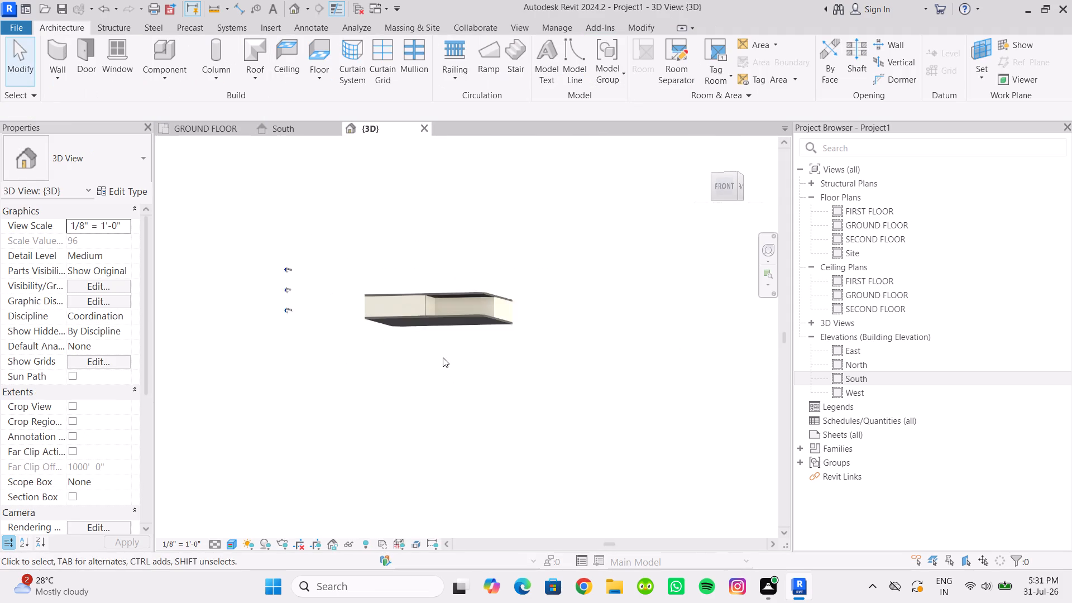
scroll(443, 357, "up", 3)
middle_click_drag(425, 345, 482, 370, "shift")
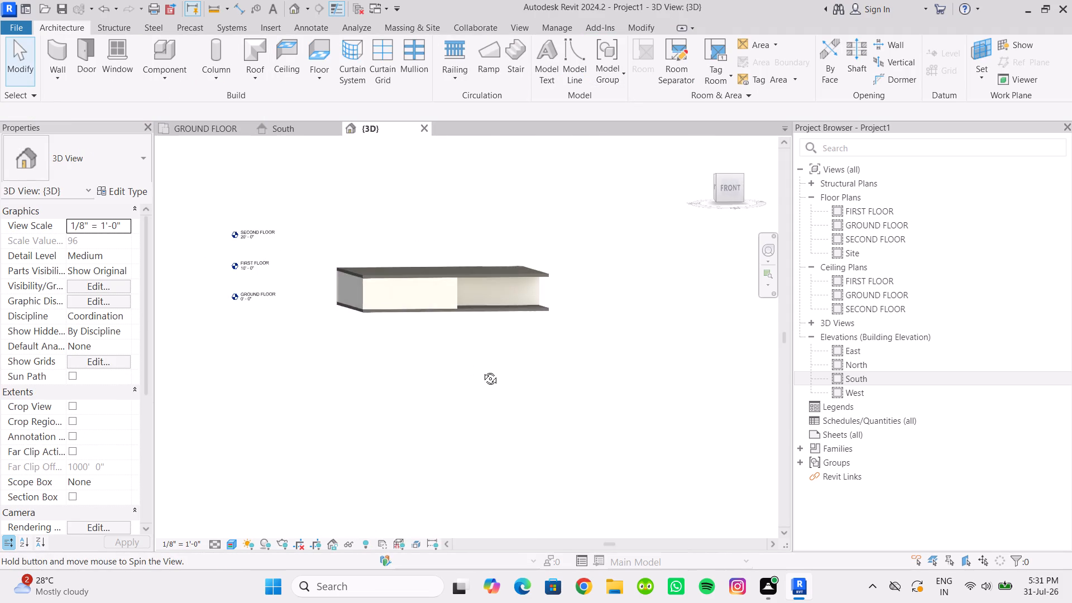
middle_click_drag(482, 370, 485, 403, "shift")
scroll(481, 403, "down", 4)
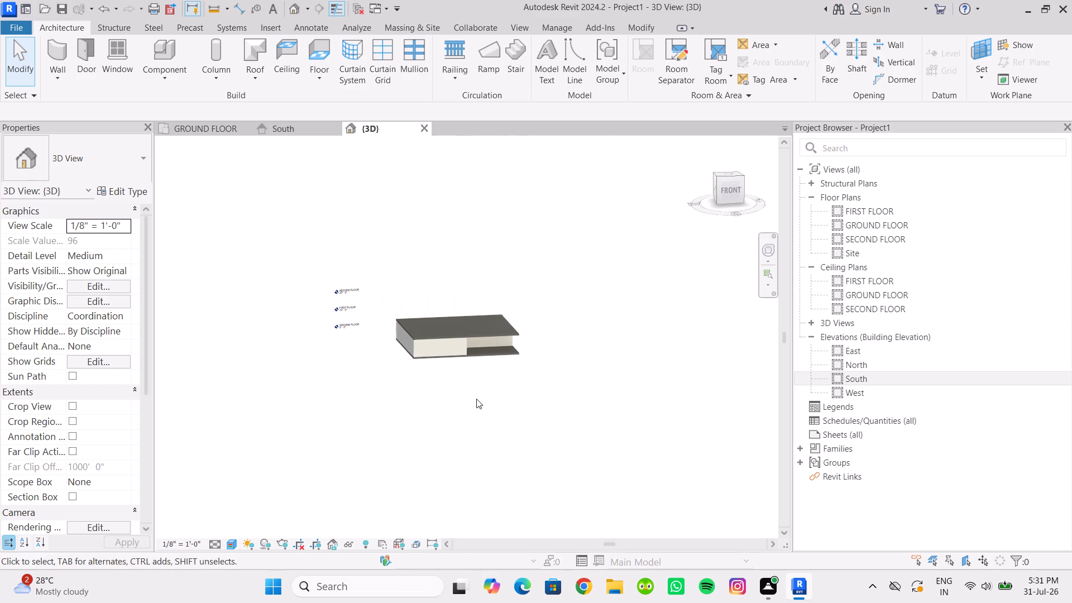
scroll(462, 391, "down", 1)
scroll(447, 376, "up", 5)
scroll(439, 345, "down", 3)
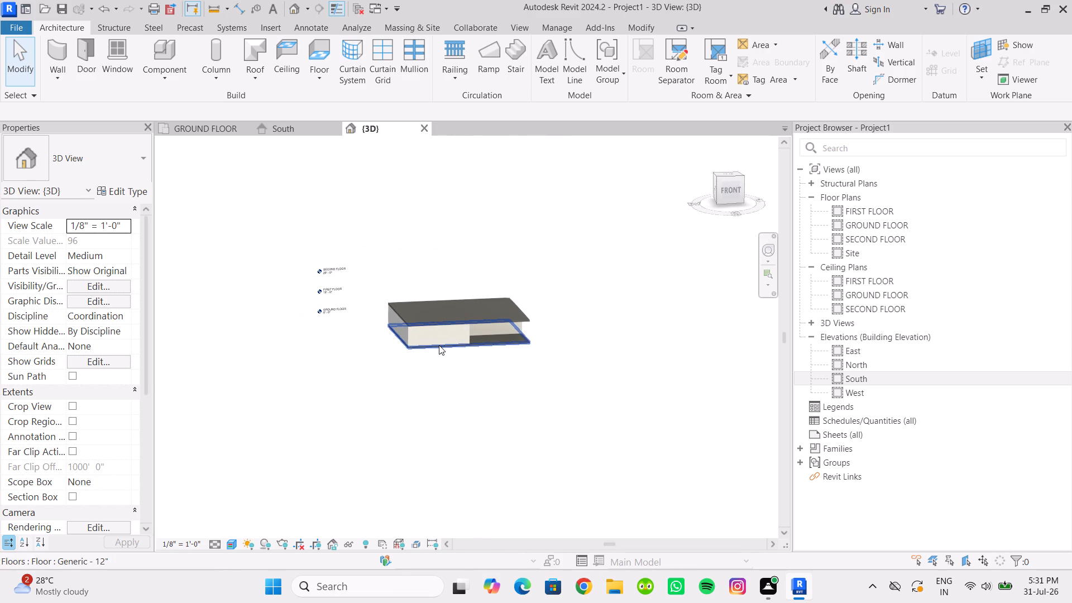
scroll(439, 348, "down", 1)
middle_click_drag(439, 350, 389, 397, "shift")
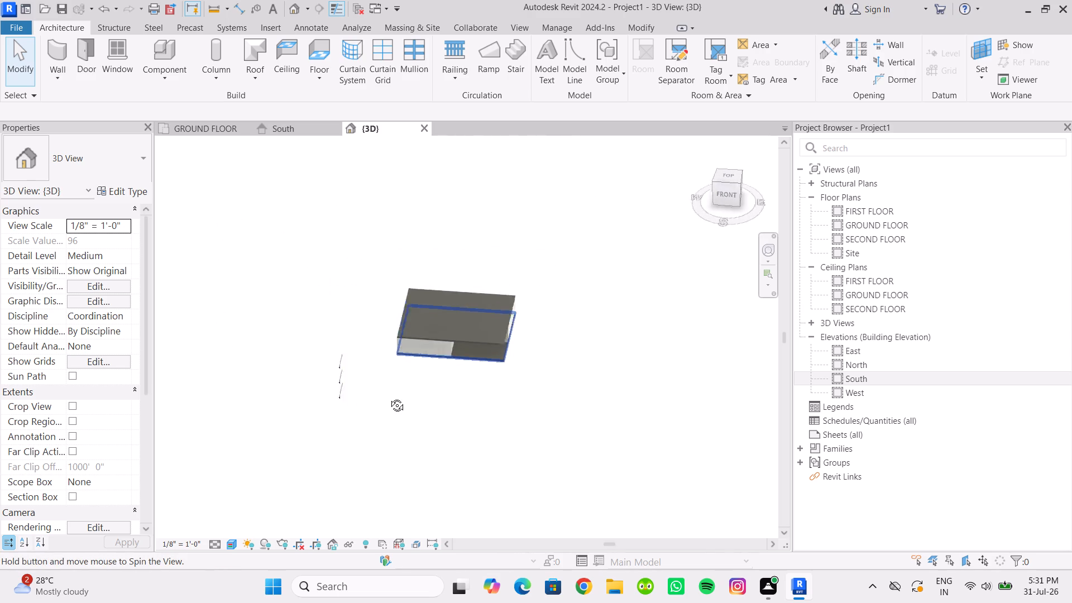
middle_click_drag(389, 397, 510, 453, "shift")
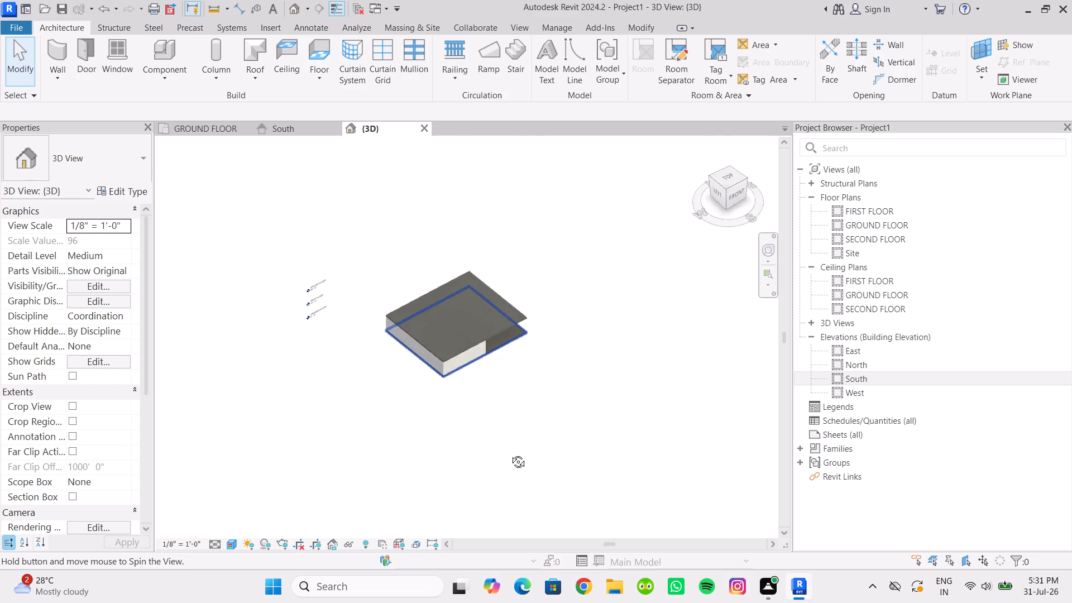
middle_click_drag(510, 453, 434, 410, "shift")
Review the building in the South elevation and the GROUND FLOOR plan, and return to the 3D view.
left_click(290, 128)
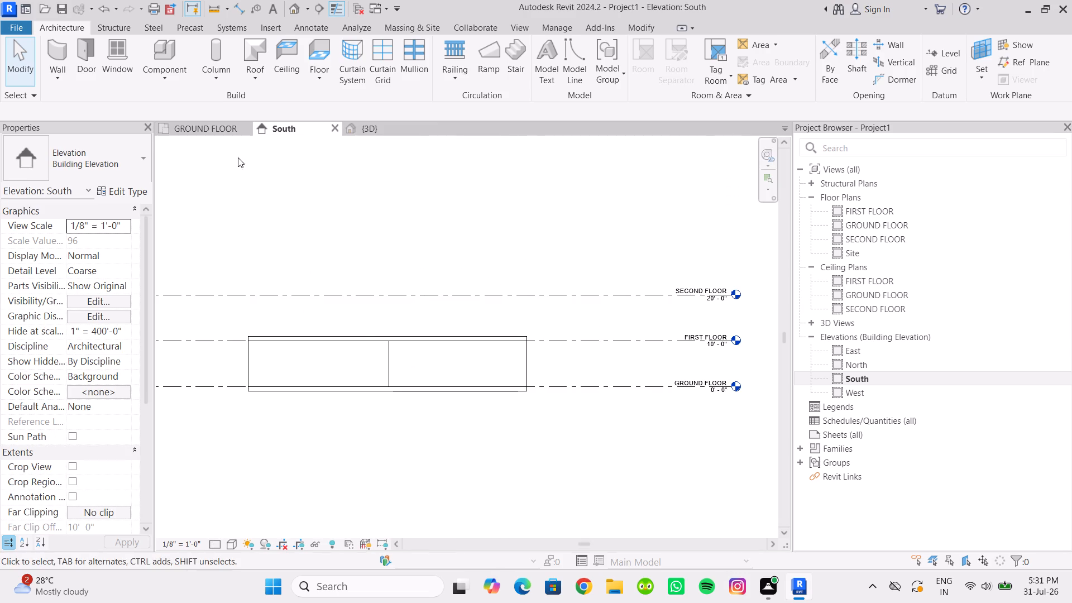
scroll(362, 325, "down", 2)
middle_click_drag(361, 326, 375, 351)
scroll(348, 337, "up", 2)
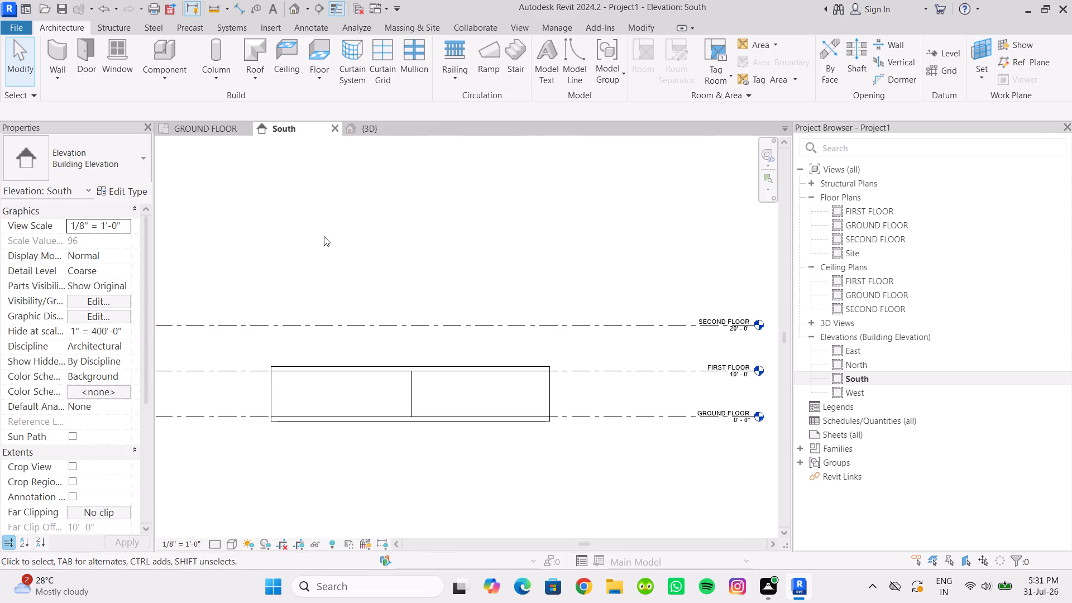
left_click(205, 128)
scroll(399, 327, "down", 3)
scroll(298, 347, "up", 3)
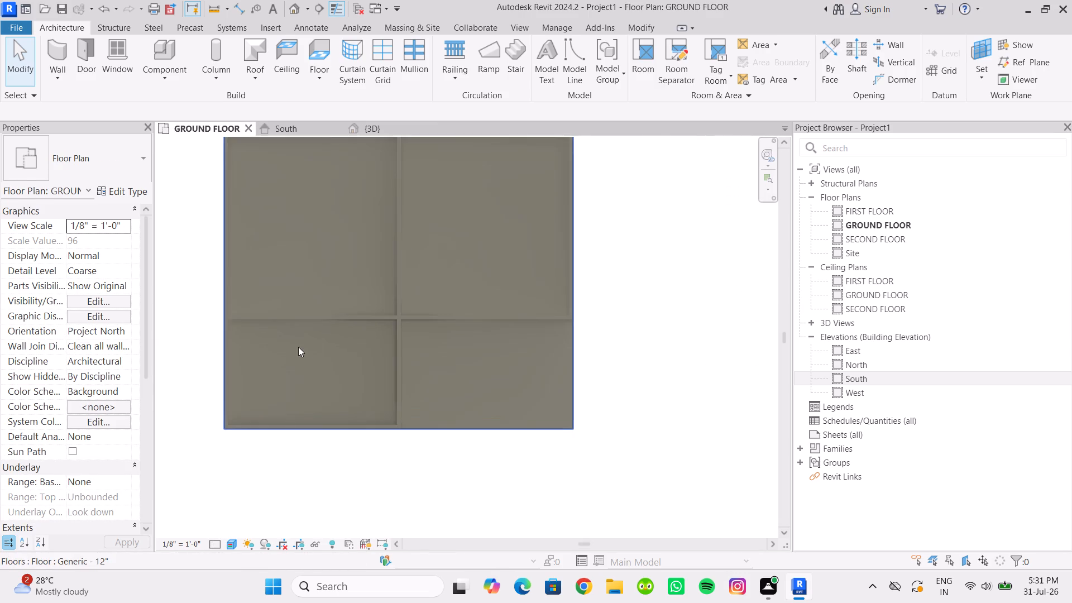
middle_click_drag(309, 346, 340, 370)
scroll(334, 366, "down", 2)
middle_click_drag(333, 366, 321, 350)
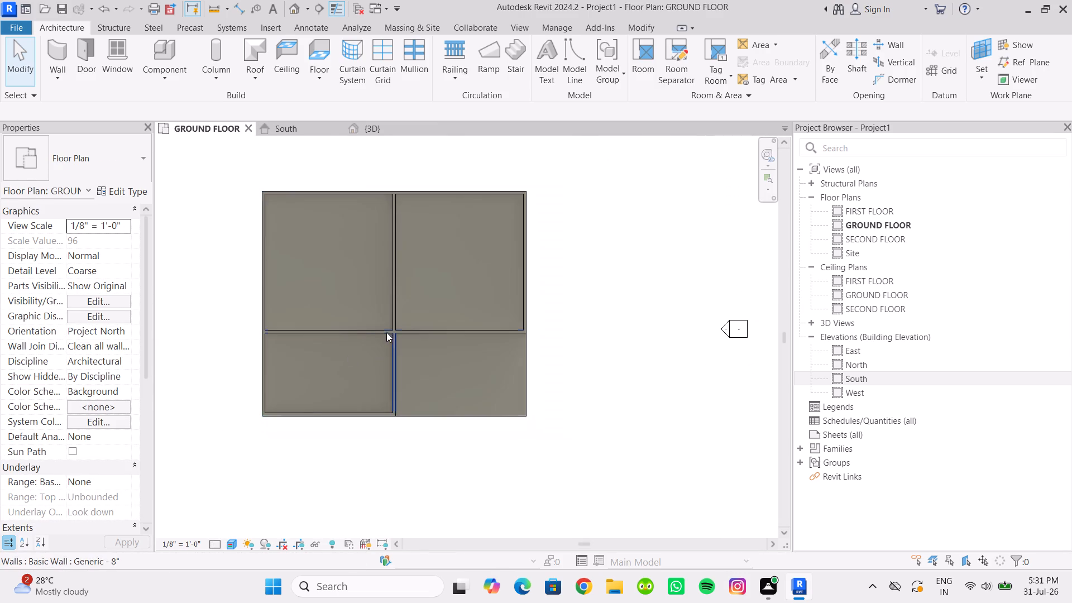
left_click(308, 130)
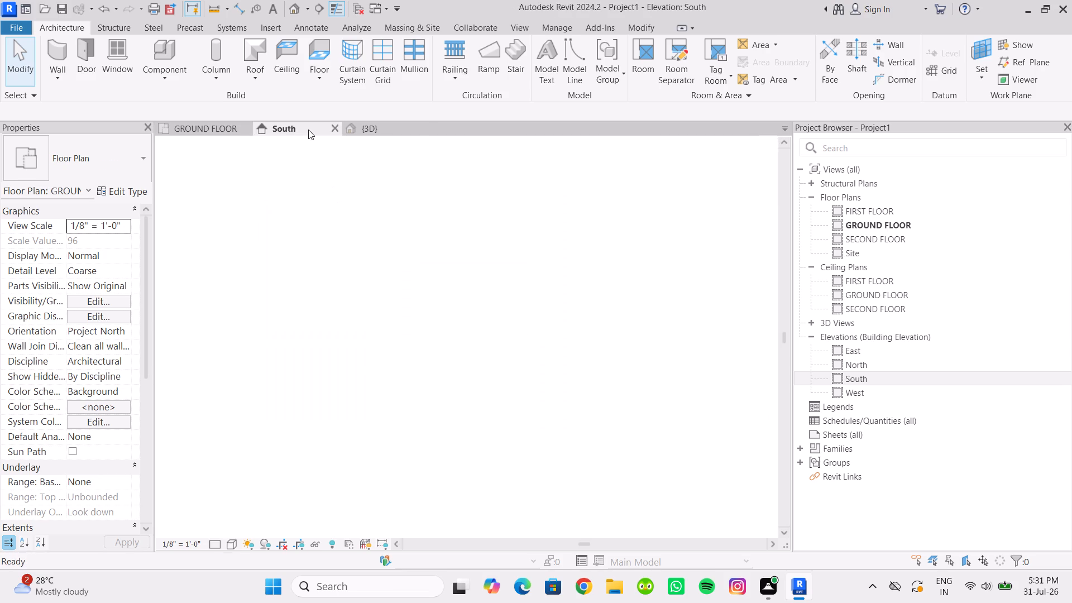
left_click(372, 128)
scroll(400, 324, "down", 2)
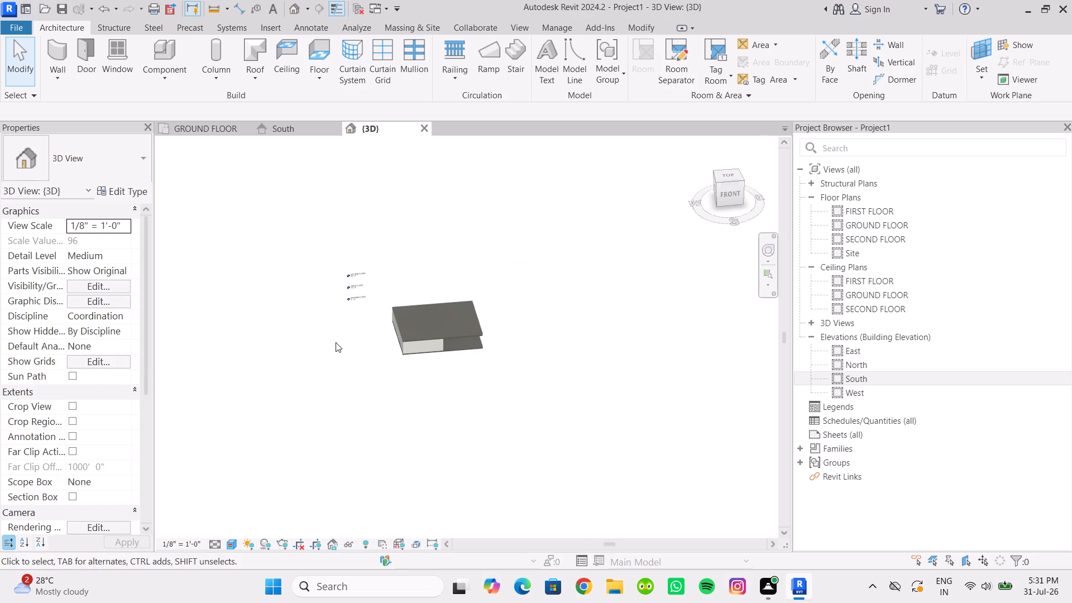
In the GROUND FLOOR plan, draw four chained Generic - 8" walls based on FIRST FLOOR around the southwest room, about 30' by 19'.
scroll(336, 342, "down", 1)
left_click(207, 131)
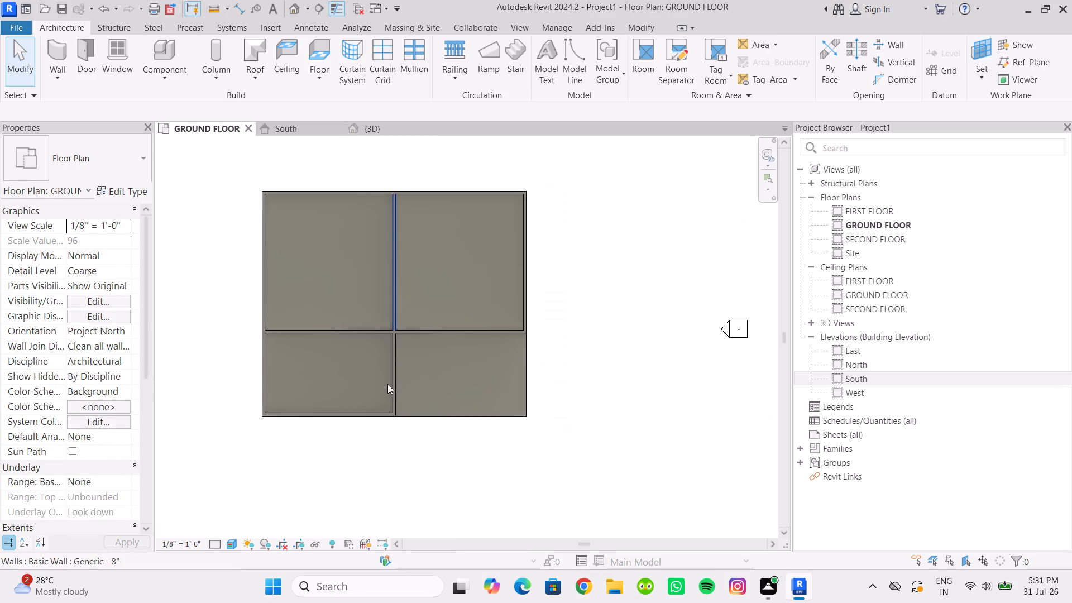
scroll(301, 361, "up", 1)
middle_click_drag(301, 361, 308, 363)
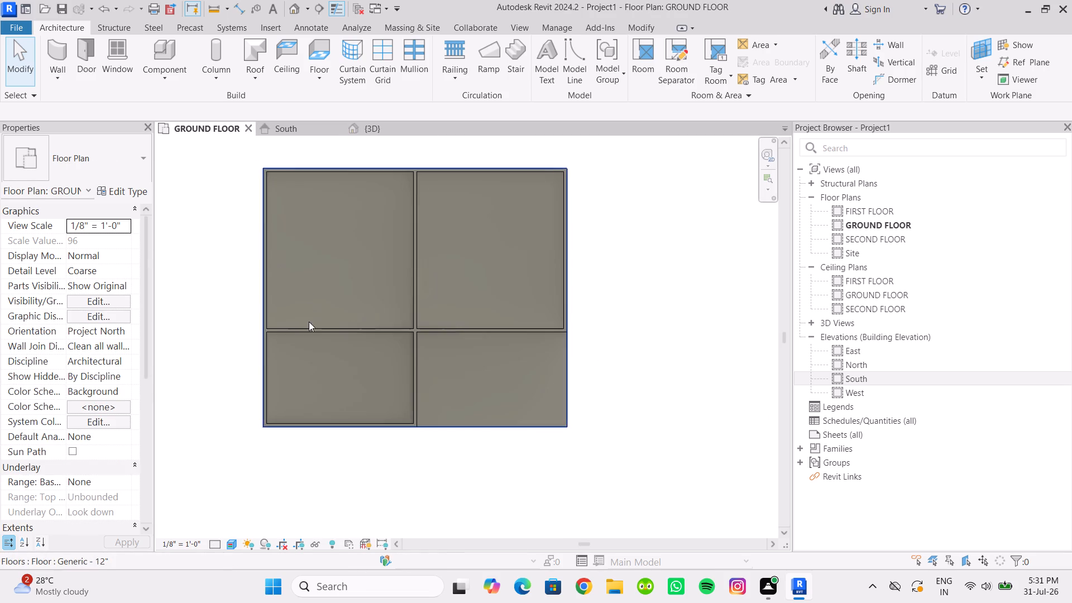
left_click(58, 84)
left_click(88, 109)
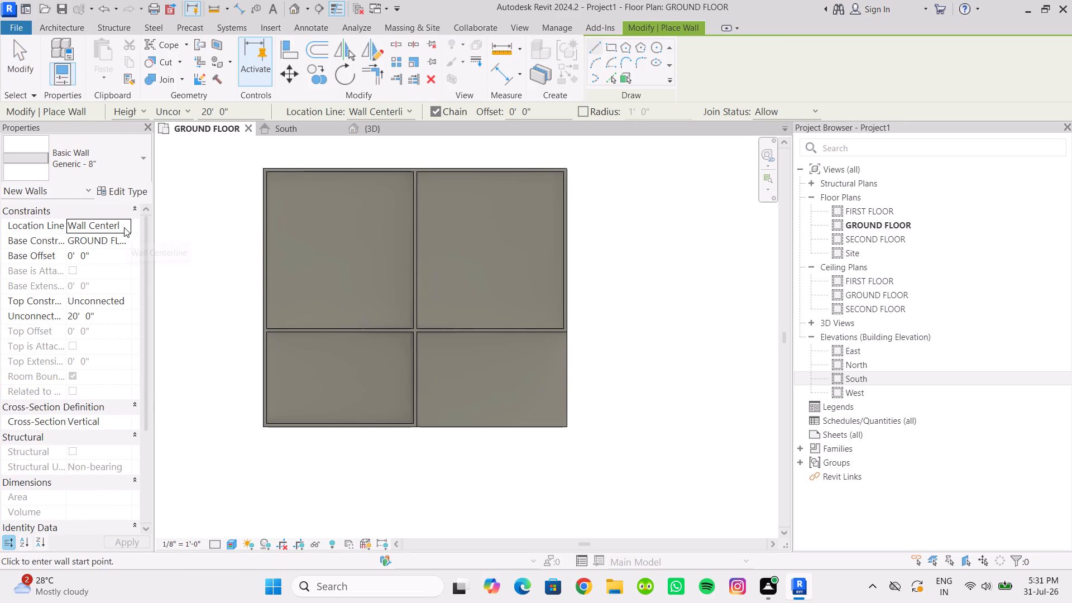
left_click(128, 238)
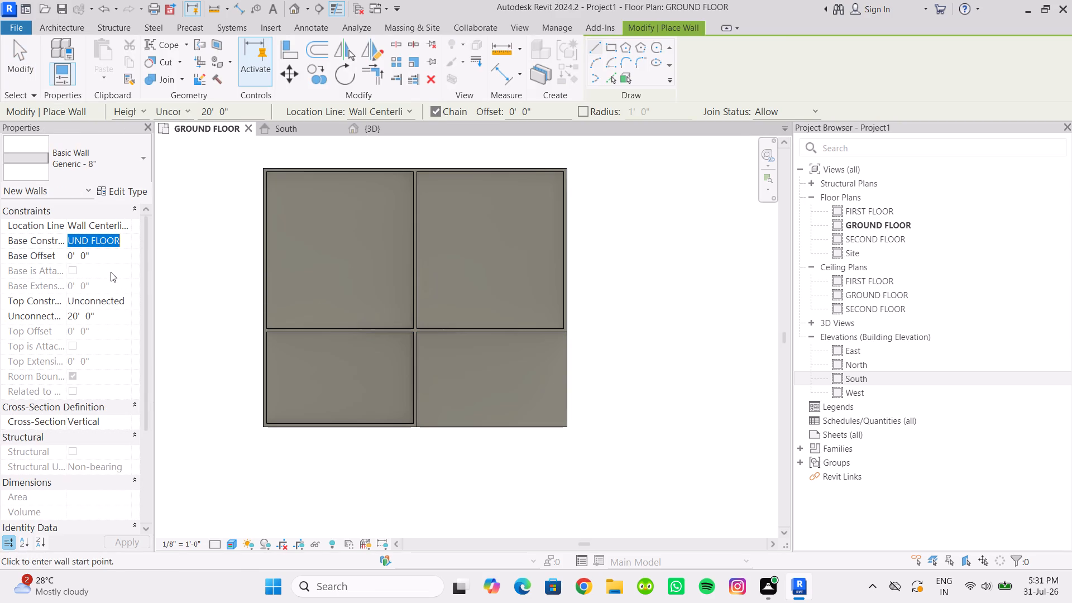
left_click(111, 272)
scroll(279, 332, "up", 2)
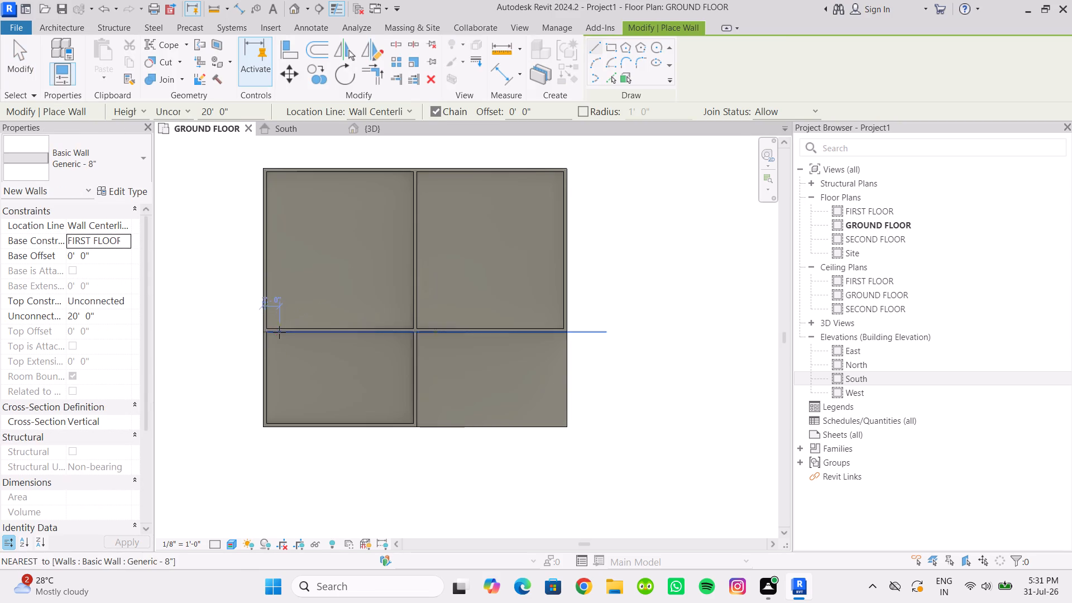
scroll(279, 332, "up", 2)
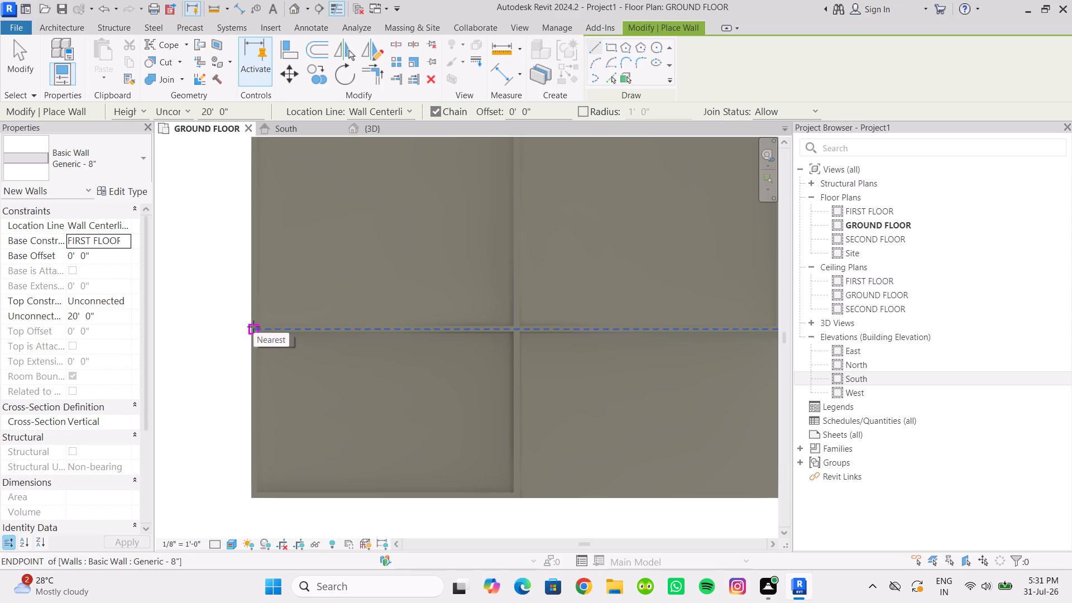
scroll(253, 327, "up", 4)
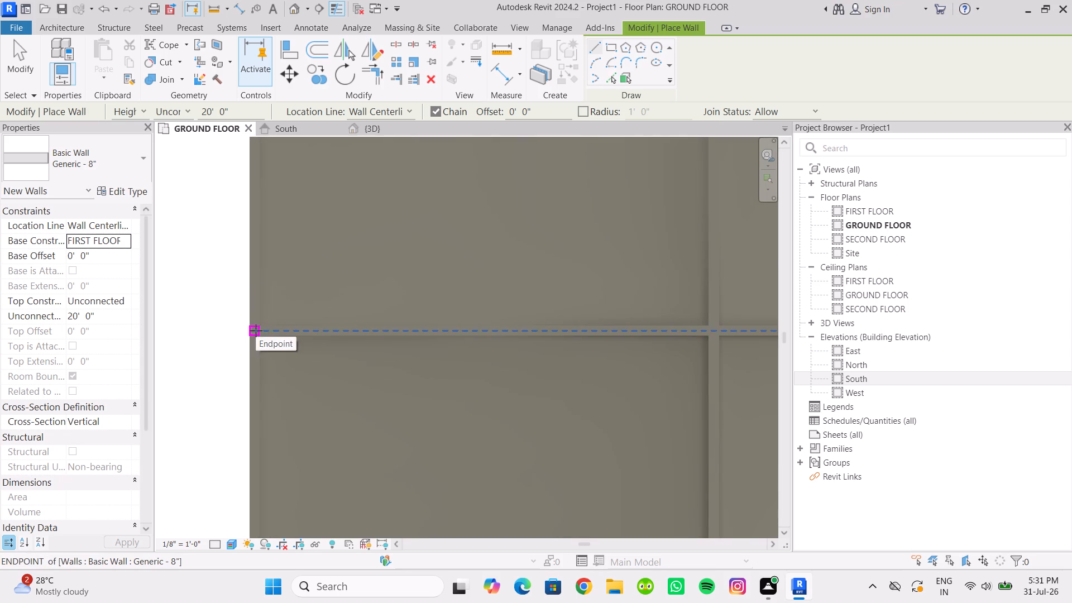
left_click(256, 331)
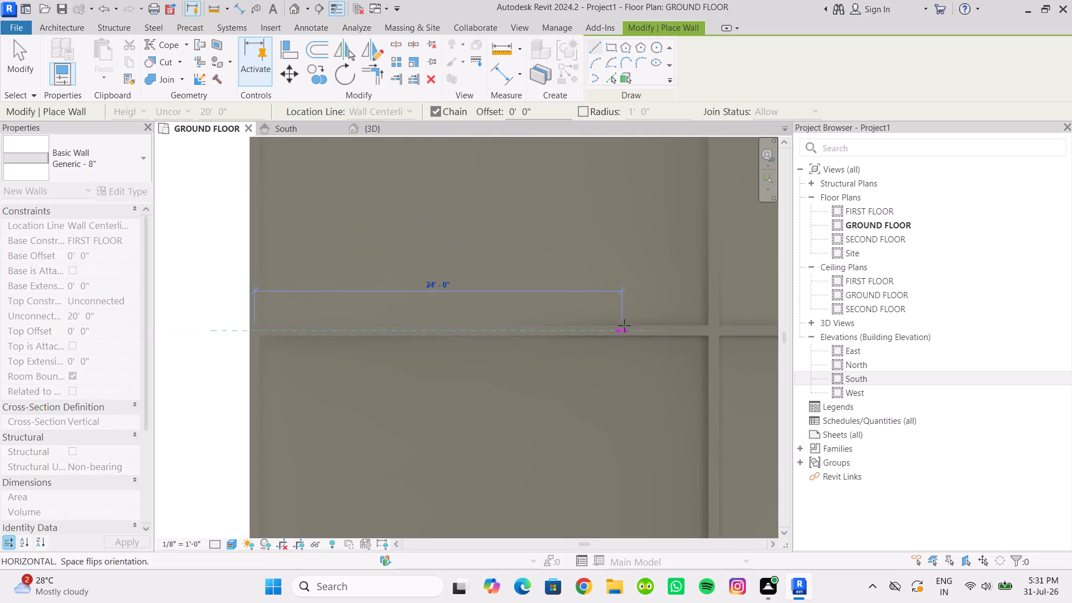
left_click(714, 333)
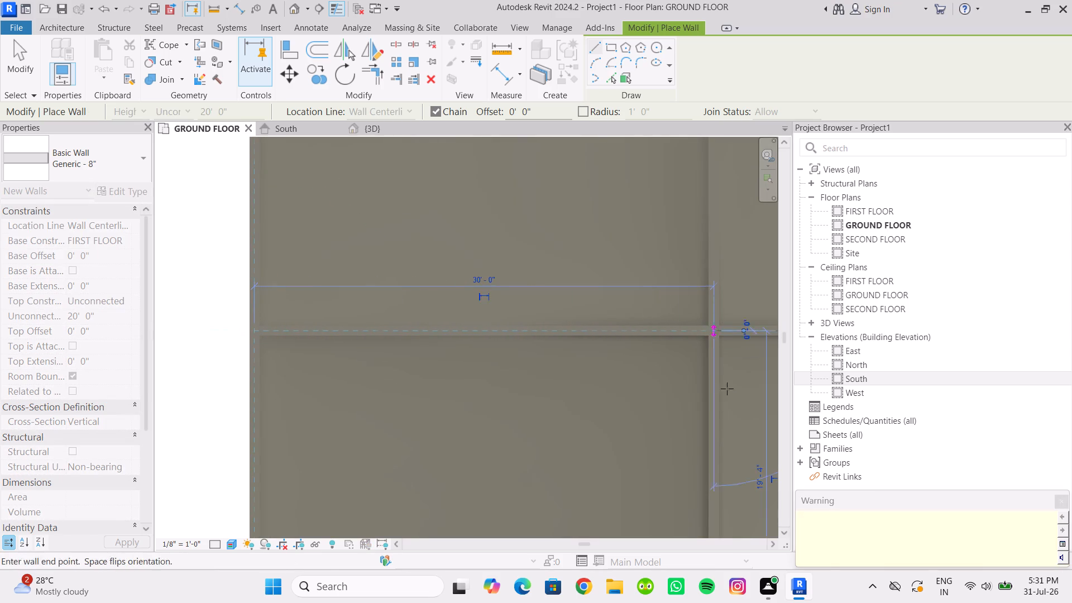
middle_click_drag(729, 437, 669, 289)
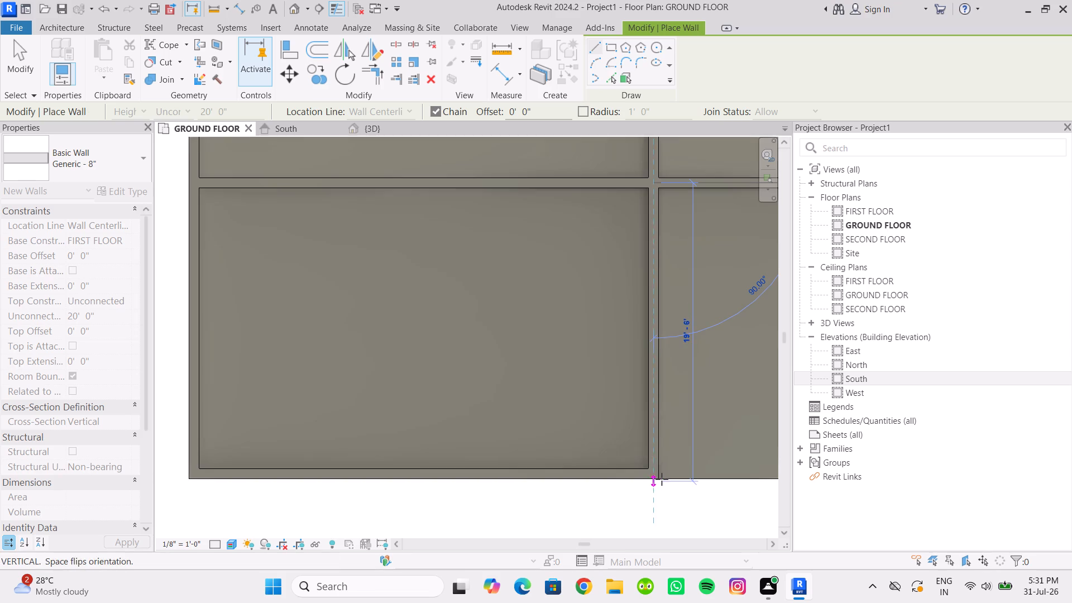
left_click(655, 473)
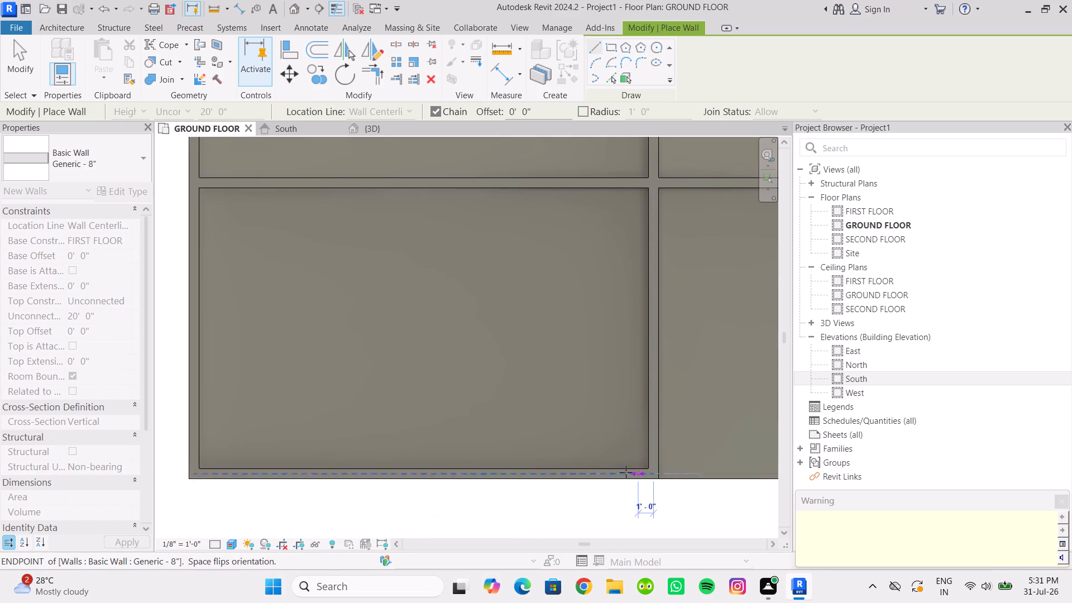
left_click(197, 477)
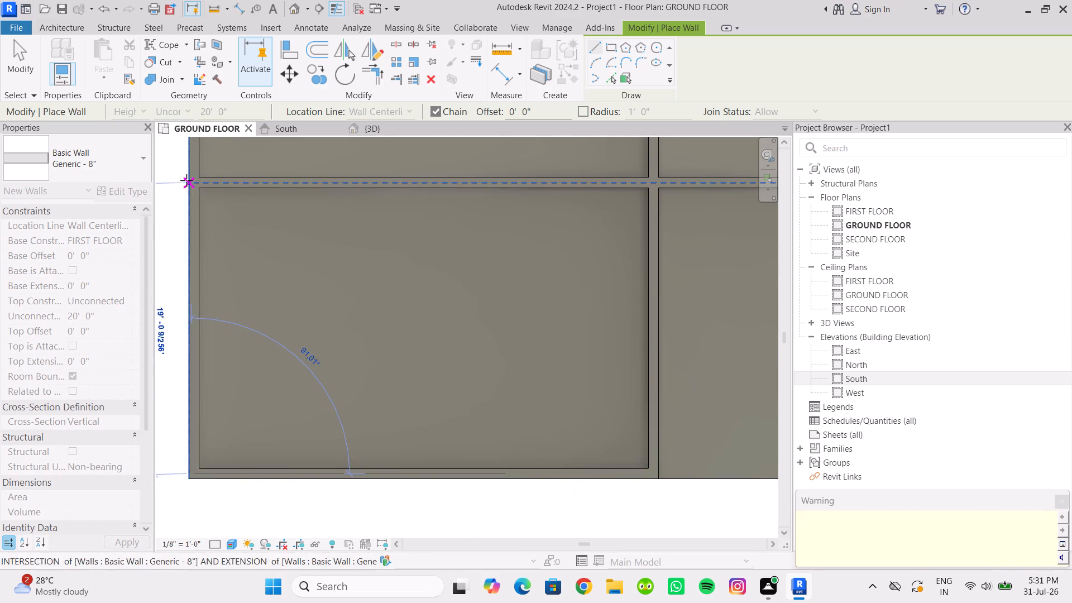
left_click(195, 183)
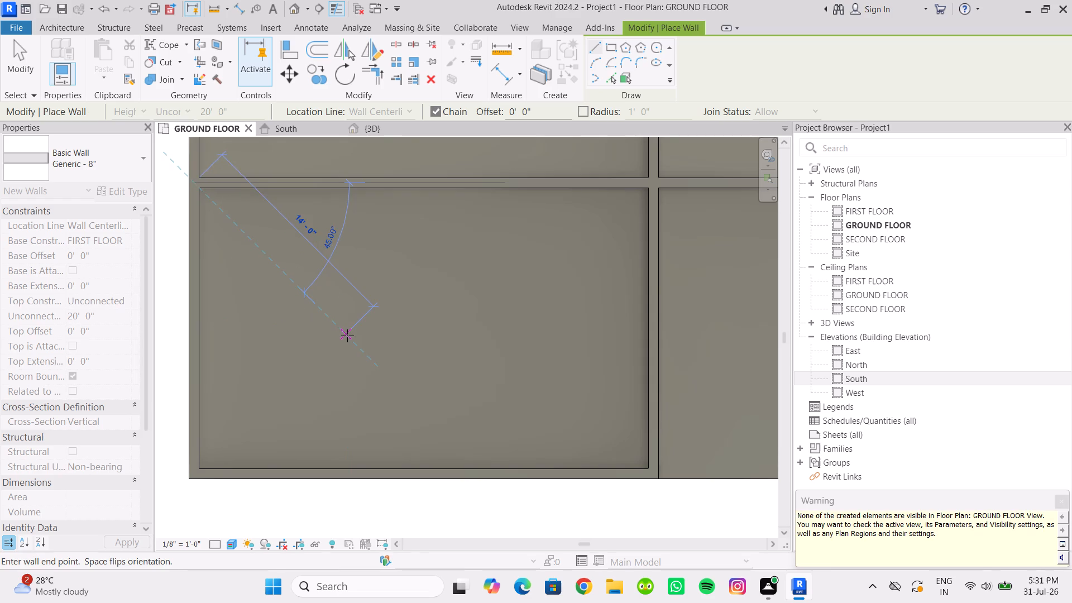
key("Escape")
Examine the new upper walls in the 3D view from above and from the front.
left_click(370, 132)
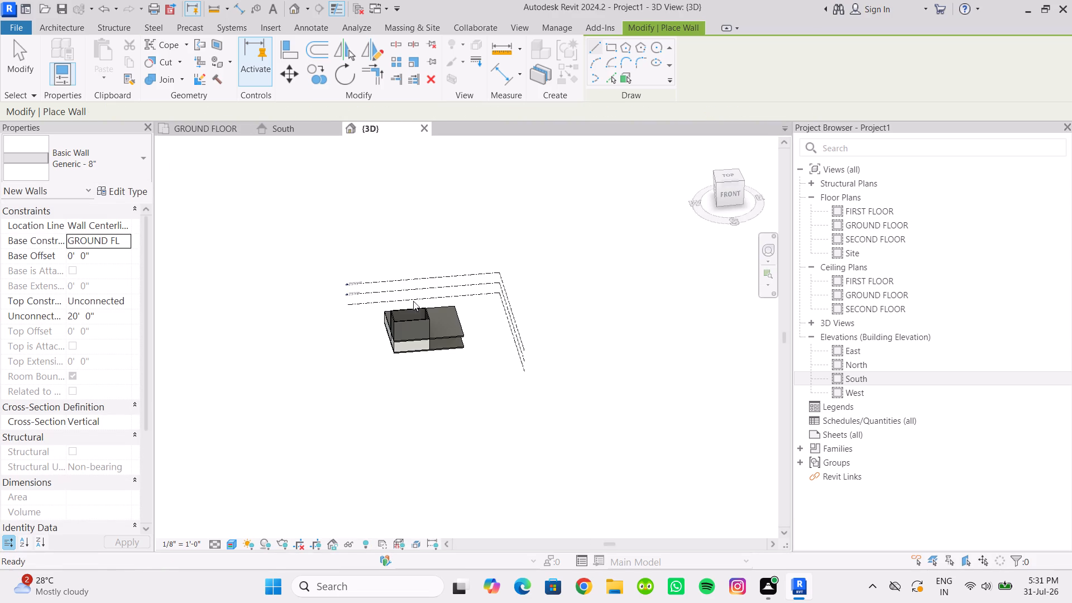
scroll(413, 305, "down", 2)
scroll(418, 327, "up", 4)
scroll(429, 370, "down", 3)
middle_click_drag(430, 372, 400, 299, "shift")
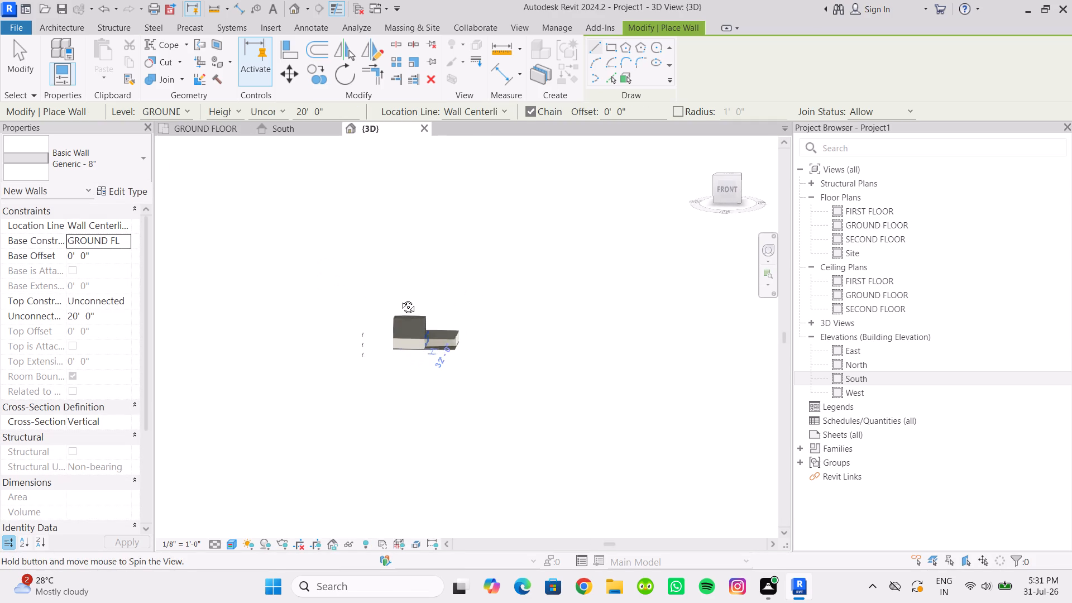
middle_click_drag(400, 299, 403, 307, "shift")
scroll(402, 334, "up", 10)
scroll(432, 393, "up", 4)
scroll(448, 409, "down", 2)
middle_click_drag(448, 409, 448, 395, "shift")
key("Escape")
key("Escape")
scroll(472, 437, "down", 3)
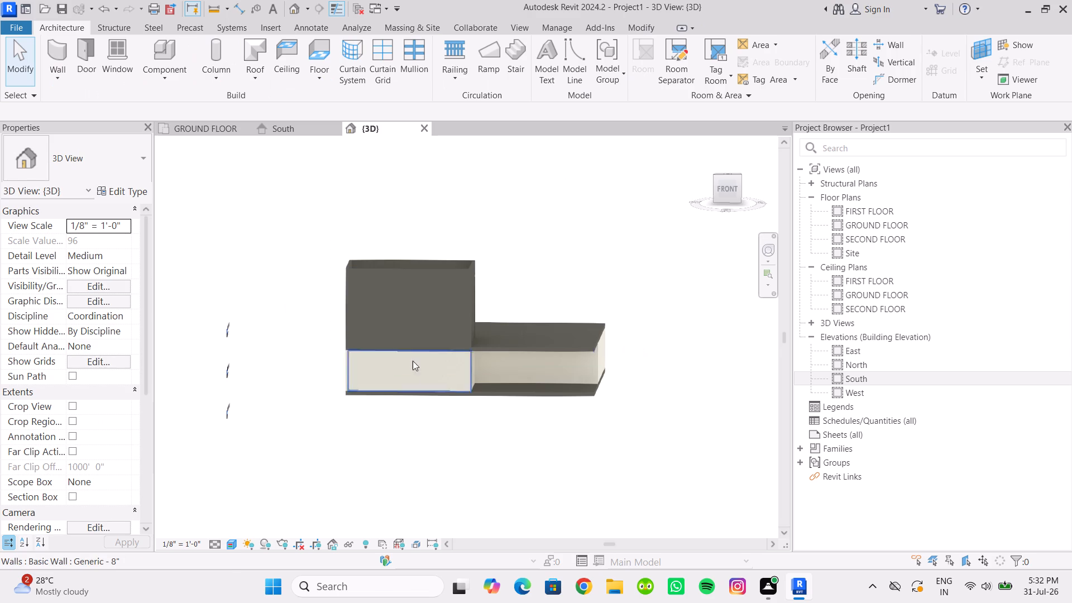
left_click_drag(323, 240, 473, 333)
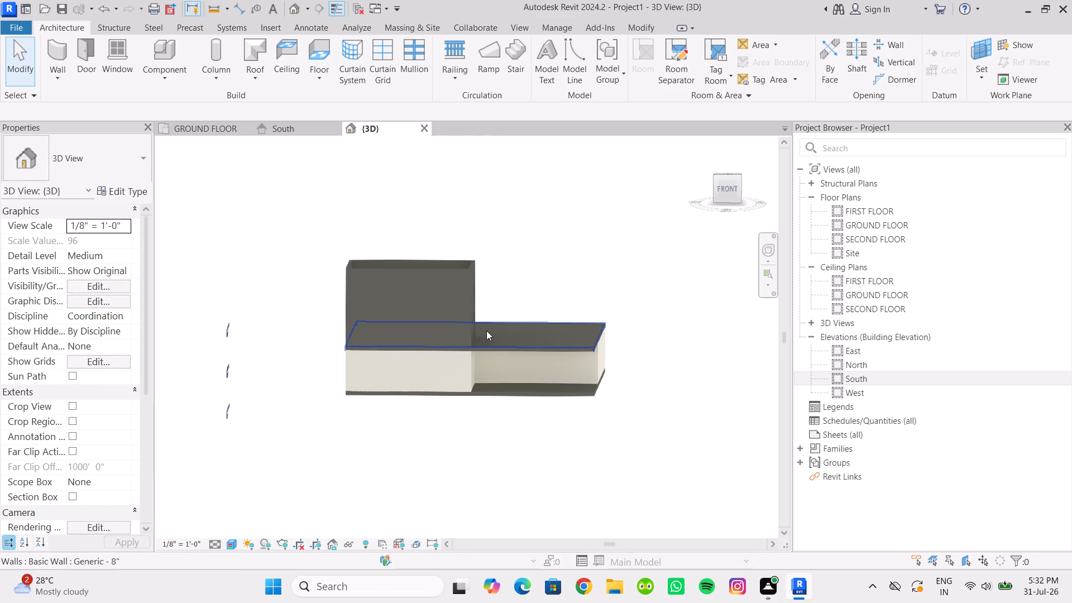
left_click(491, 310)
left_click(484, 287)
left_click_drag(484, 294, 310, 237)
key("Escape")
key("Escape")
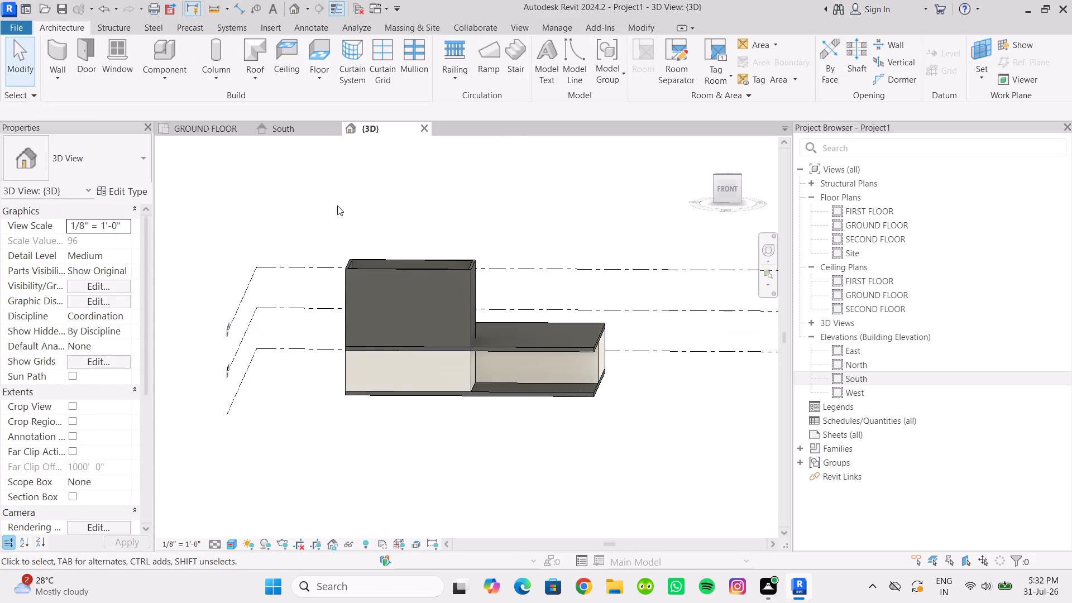
Set the unconnected height of the four upper walls over the southwest room to 10'.
scroll(339, 205, "down", 2)
middle_click_drag(345, 209, 370, 314)
left_click(386, 331)
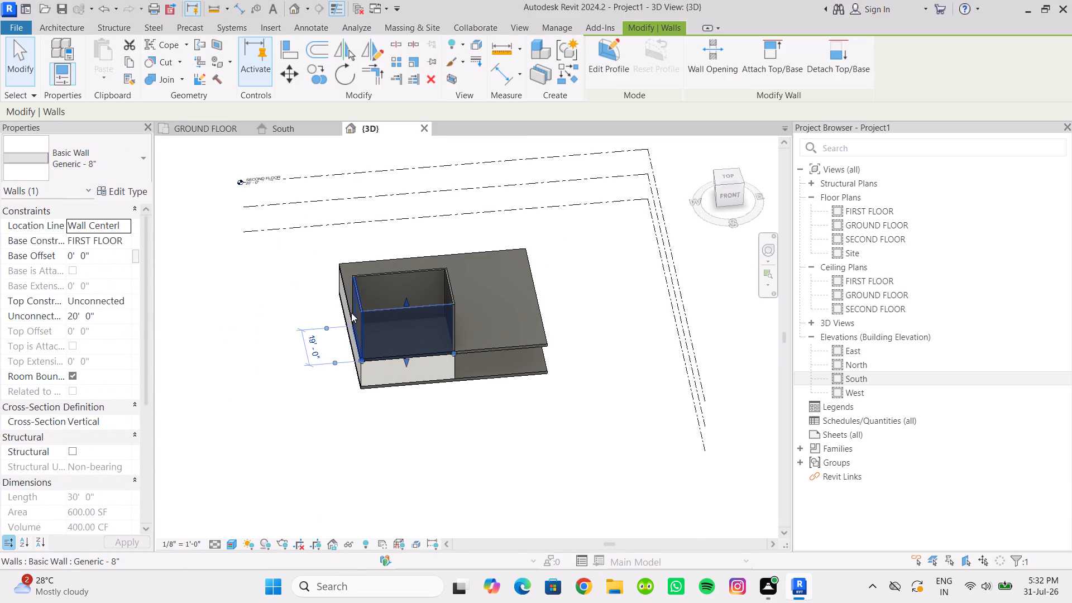
left_click(353, 308, "ctrl")
left_click(377, 284, "ctrl")
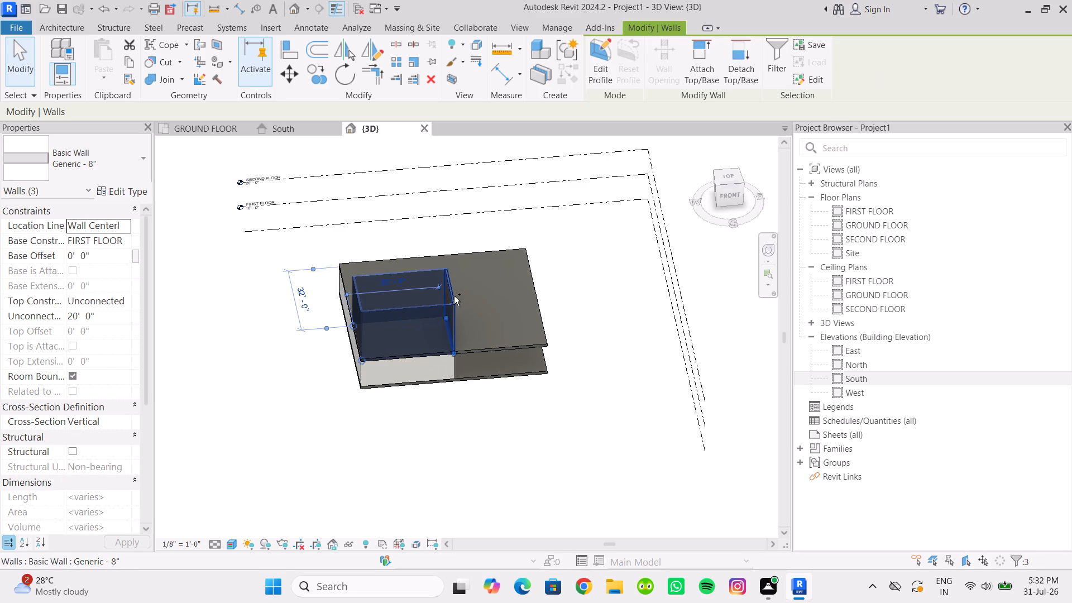
left_click(454, 292, "ctrl")
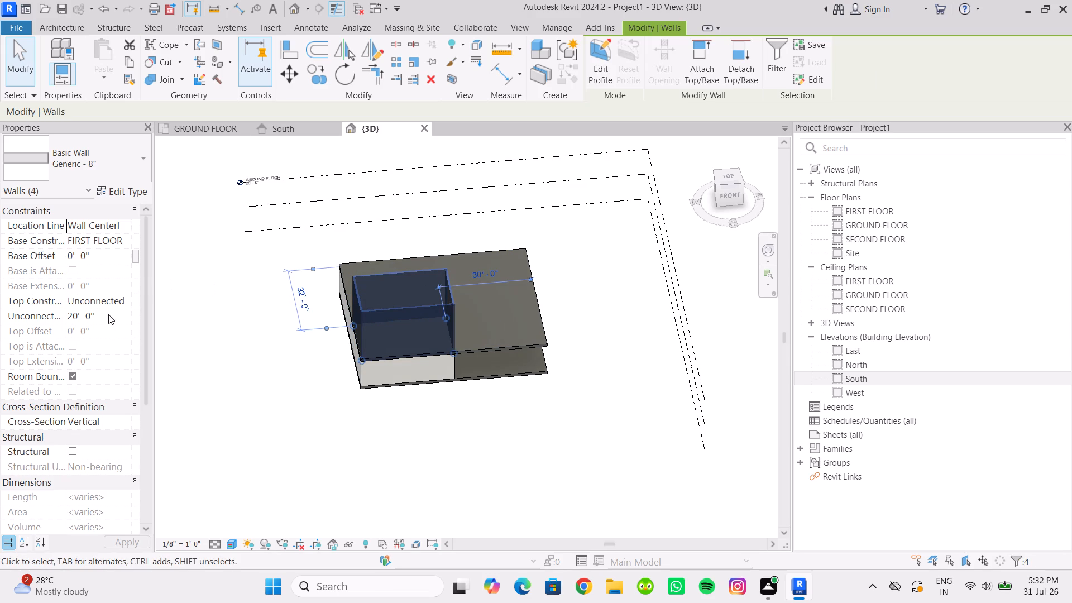
left_click(108, 314)
type("10'")
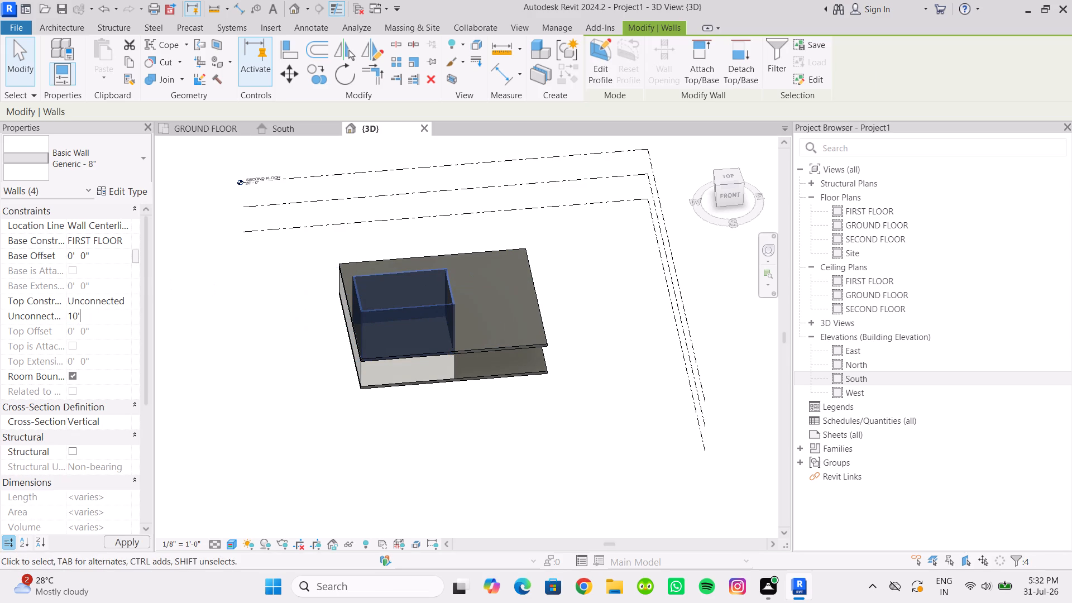
left_click(320, 492)
Examine the height of the upper walls against the level lines in the 3D view, from the front and the southwest corner.
scroll(327, 477, "down", 1)
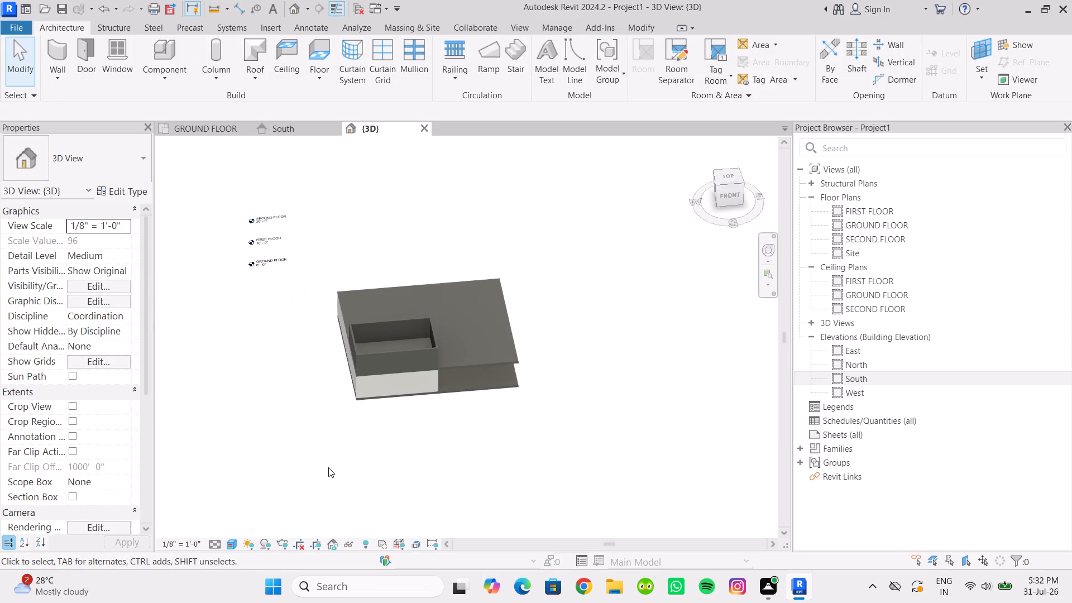
scroll(328, 467, "up", 2)
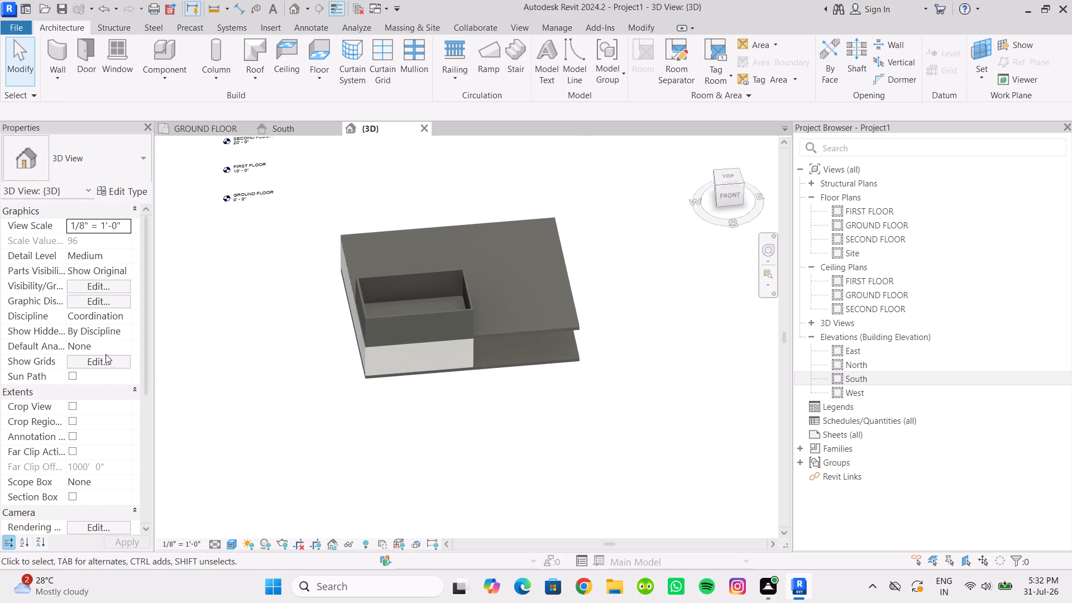
left_click(399, 323)
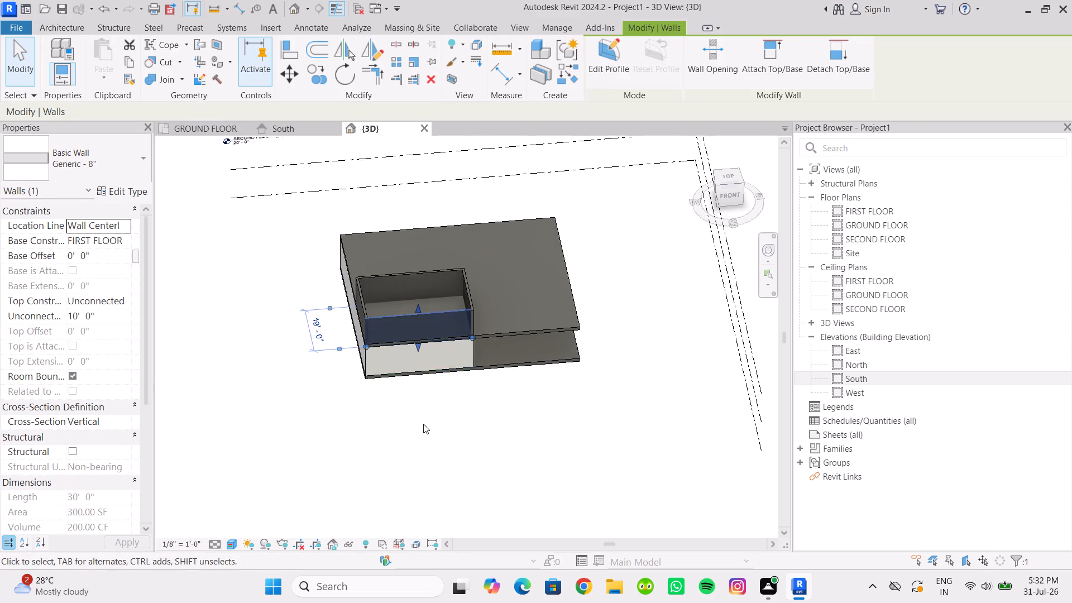
scroll(423, 424, "down", 2)
middle_click_drag(423, 424, 411, 307)
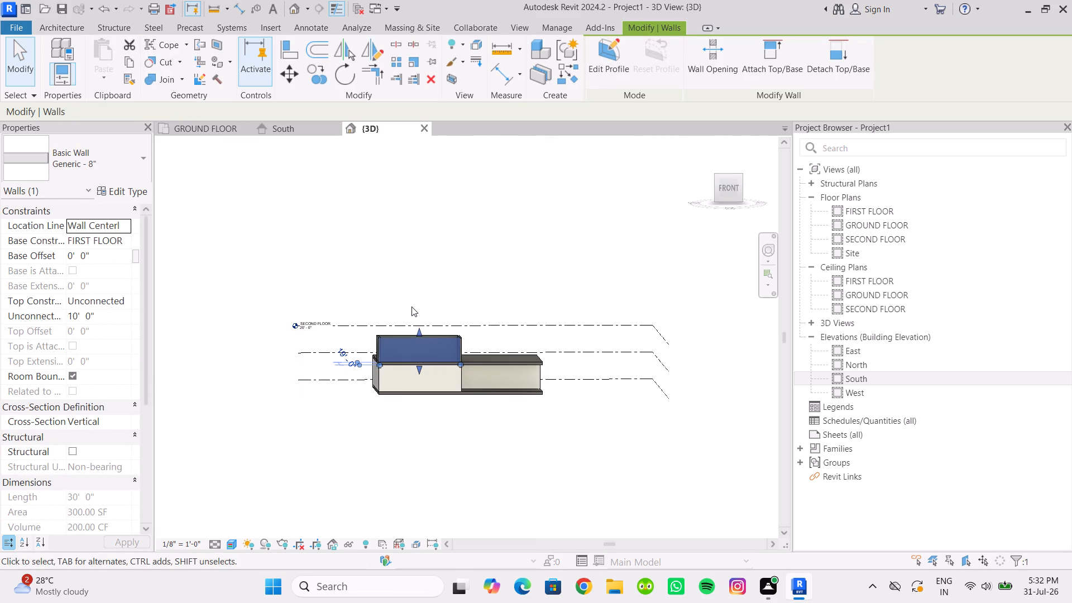
scroll(443, 404, "up", 4)
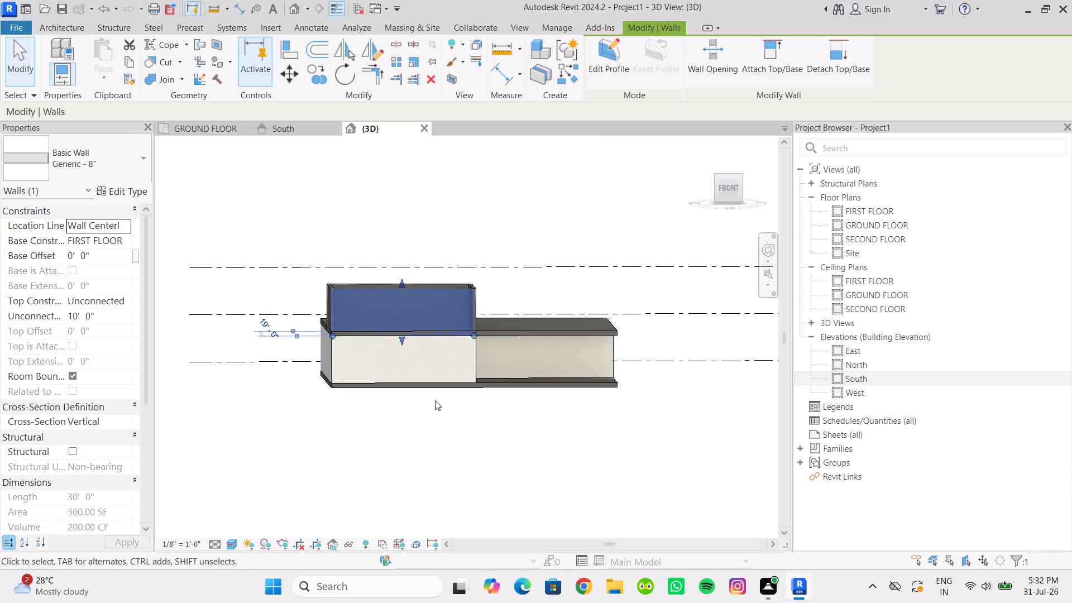
middle_click_drag(432, 401, 387, 401)
scroll(387, 401, "down", 1)
middle_click_drag(387, 401, 370, 395)
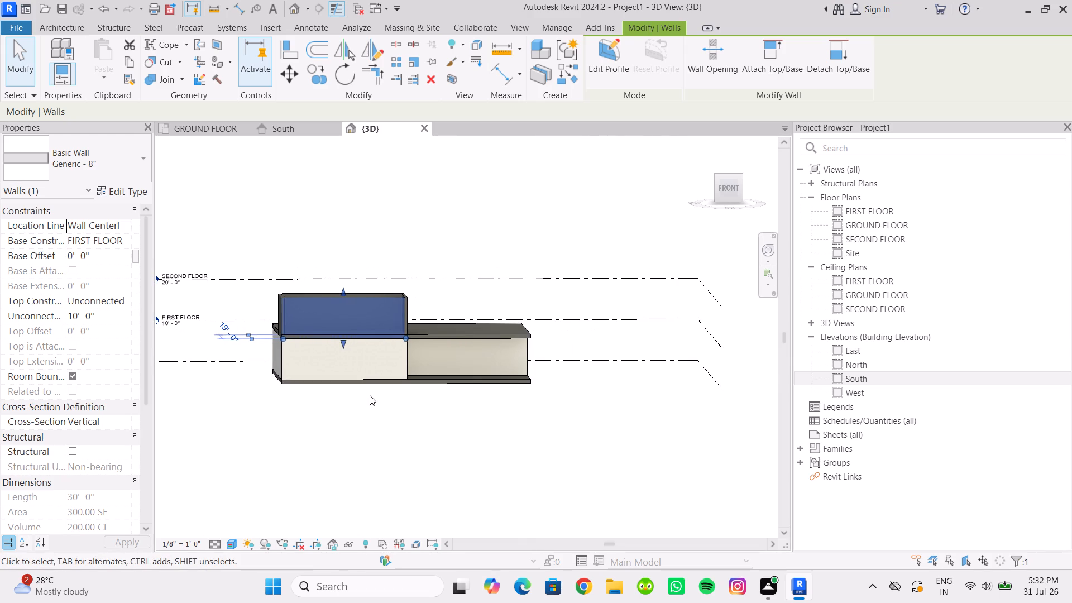
scroll(424, 370, "up", 1)
middle_click_drag(426, 372, 476, 445)
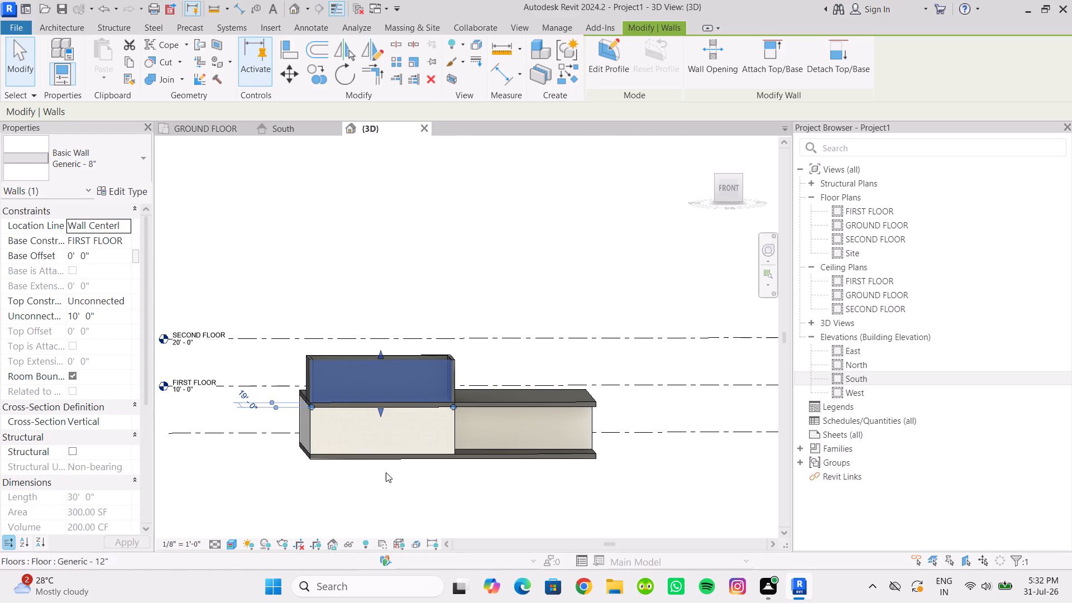
middle_click_drag(369, 451, 339, 448)
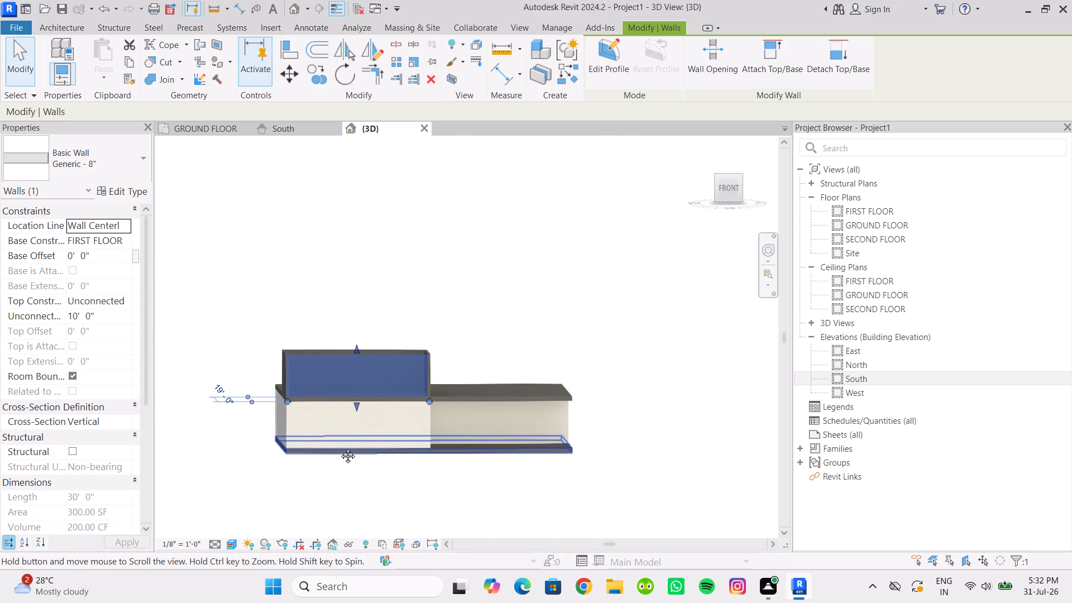
middle_click_drag(339, 448, 339, 454)
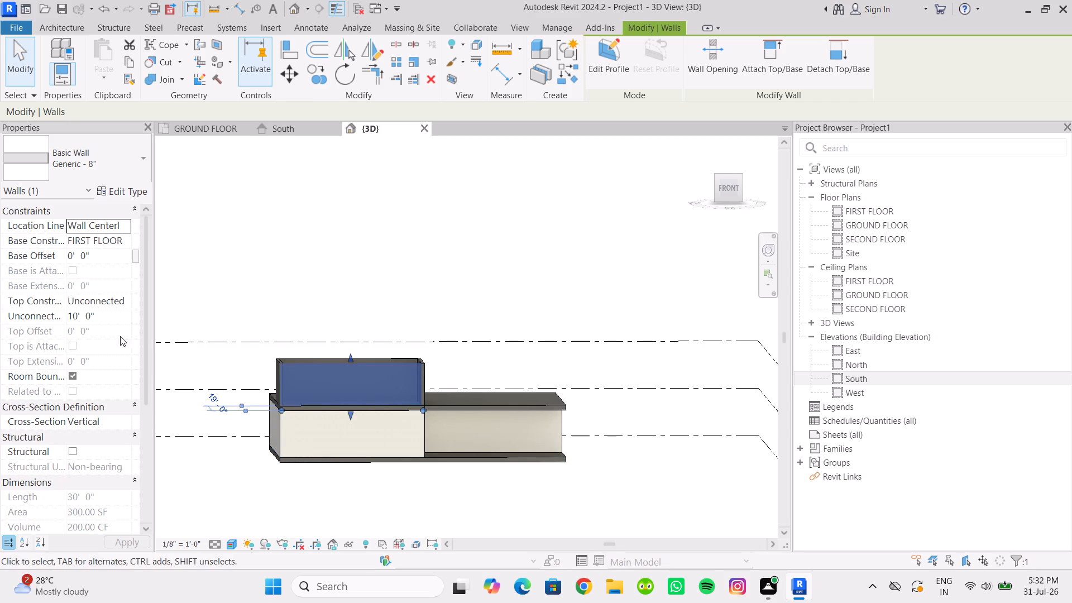
middle_click_drag(273, 397, 334, 476)
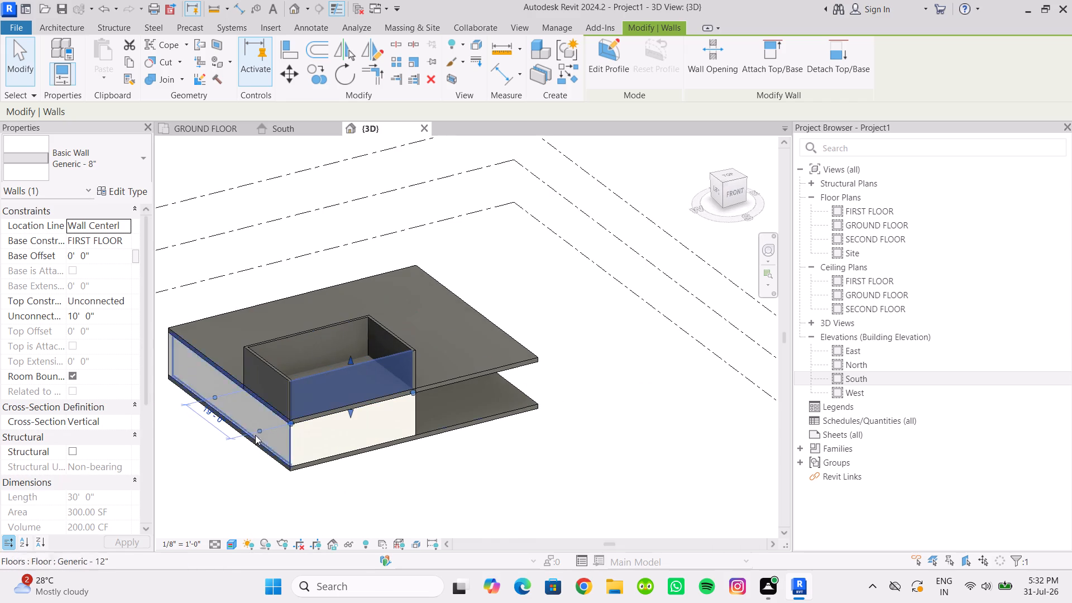
Set the unconnected height of the four upper walls over the southwest room to 15'.
left_click(262, 382)
left_click(332, 378, "ctrl")
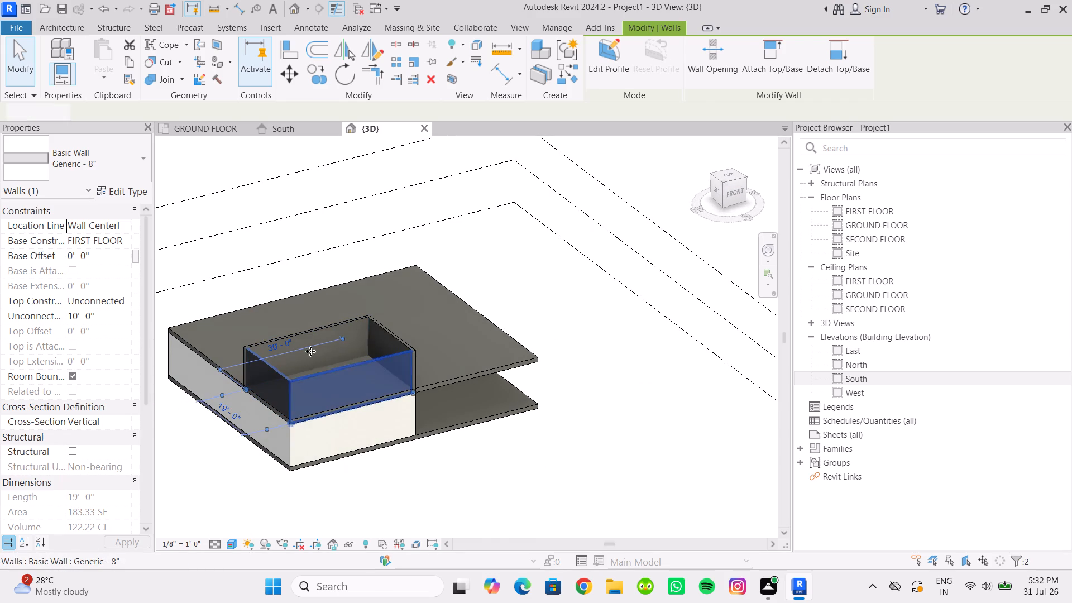
left_click(310, 351, "ctrl")
left_click(382, 346, "ctrl")
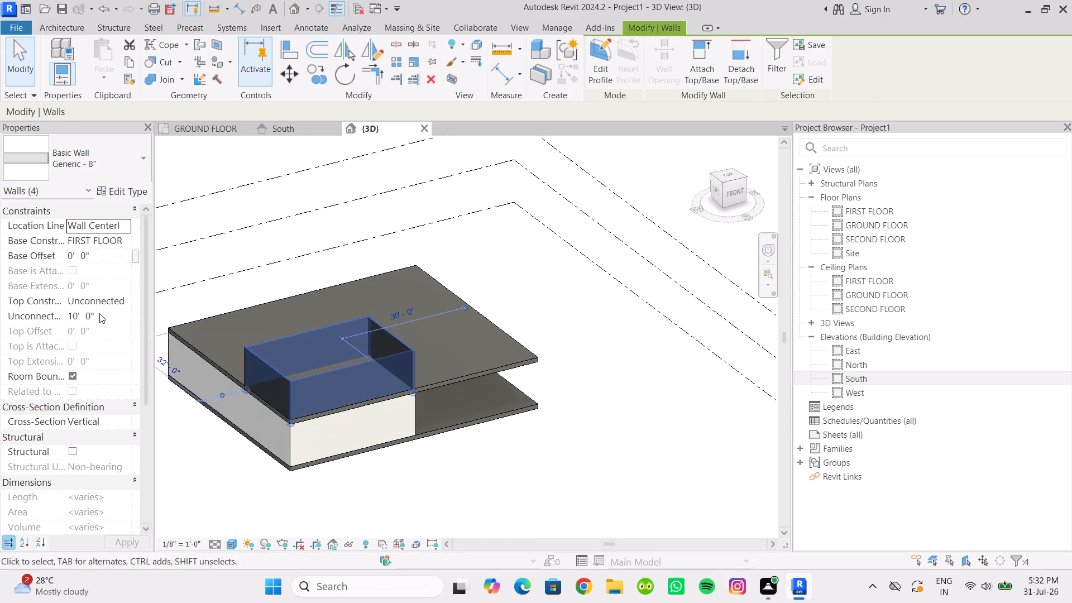
left_click(100, 313)
left_click_drag(100, 313, 61, 323)
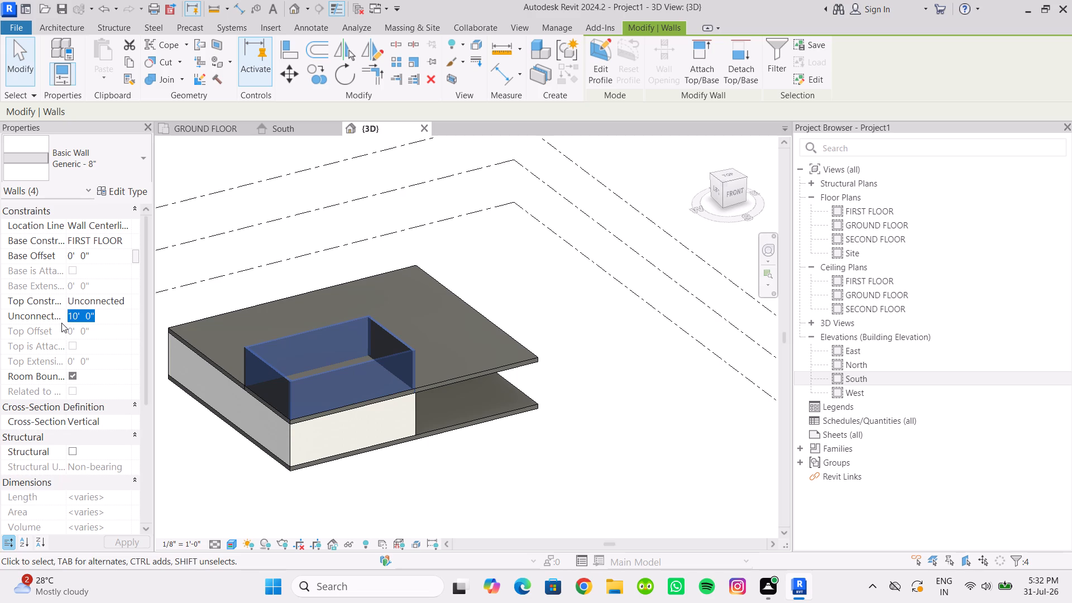
type("15'")
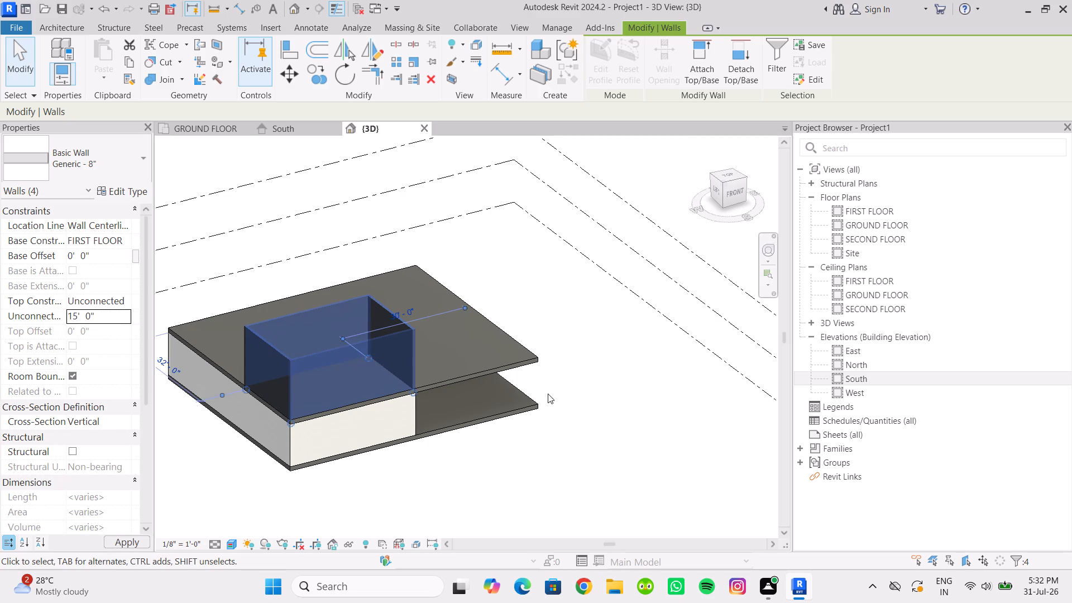
scroll(543, 408, "down", 2)
middle_click_drag(529, 410, 460, 320, "shift")
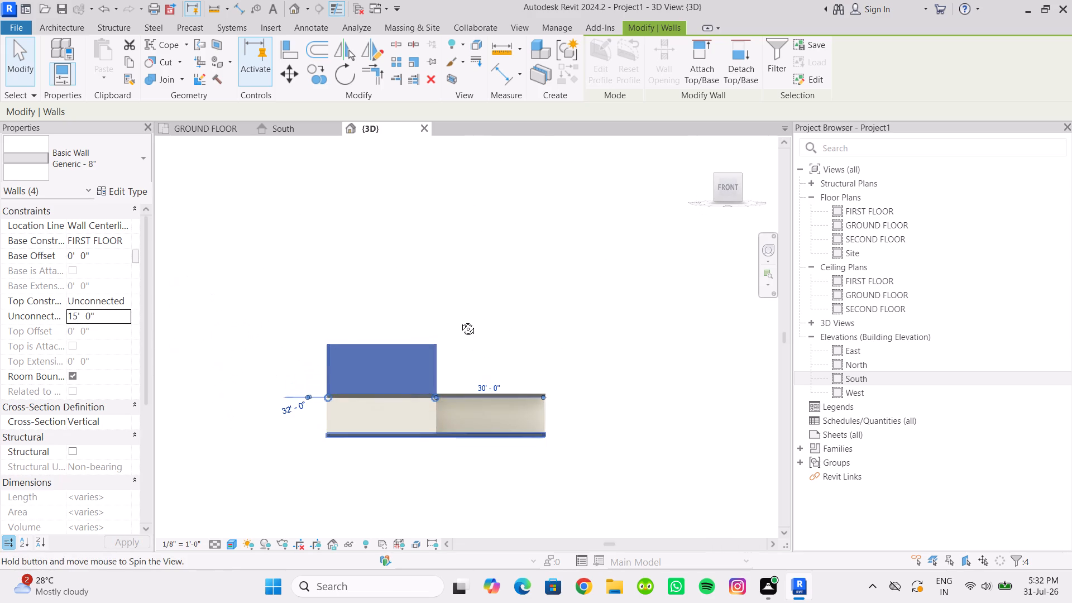
middle_click_drag(460, 320, 460, 321, "shift")
left_click(418, 522)
In the South elevation, set the SECOND FLOOR level's elevation to 25'.
left_click(284, 125)
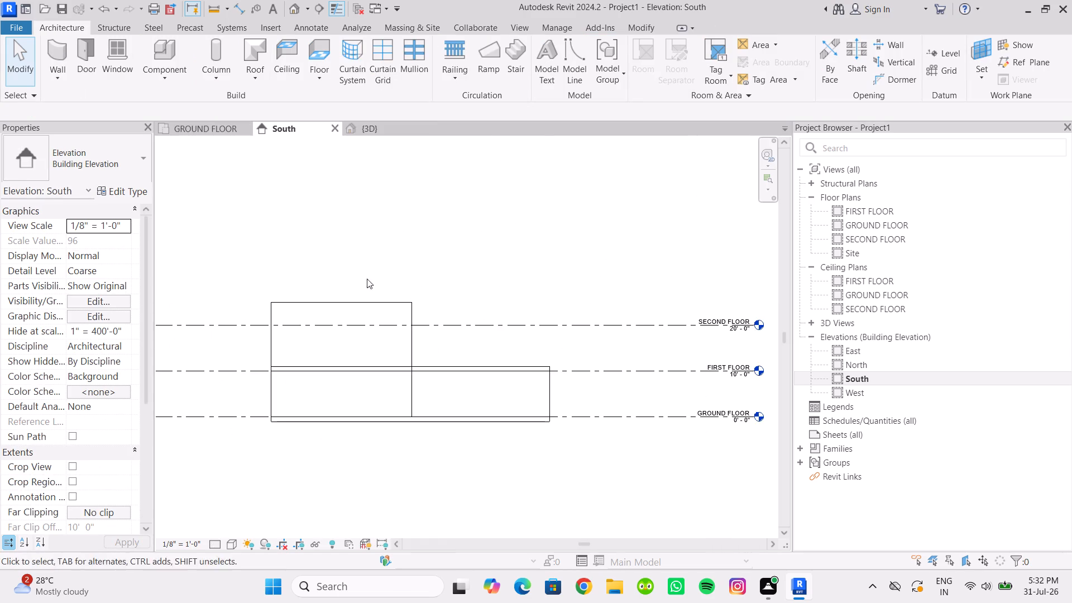
scroll(485, 333, "down", 3)
scroll(639, 330, "up", 10)
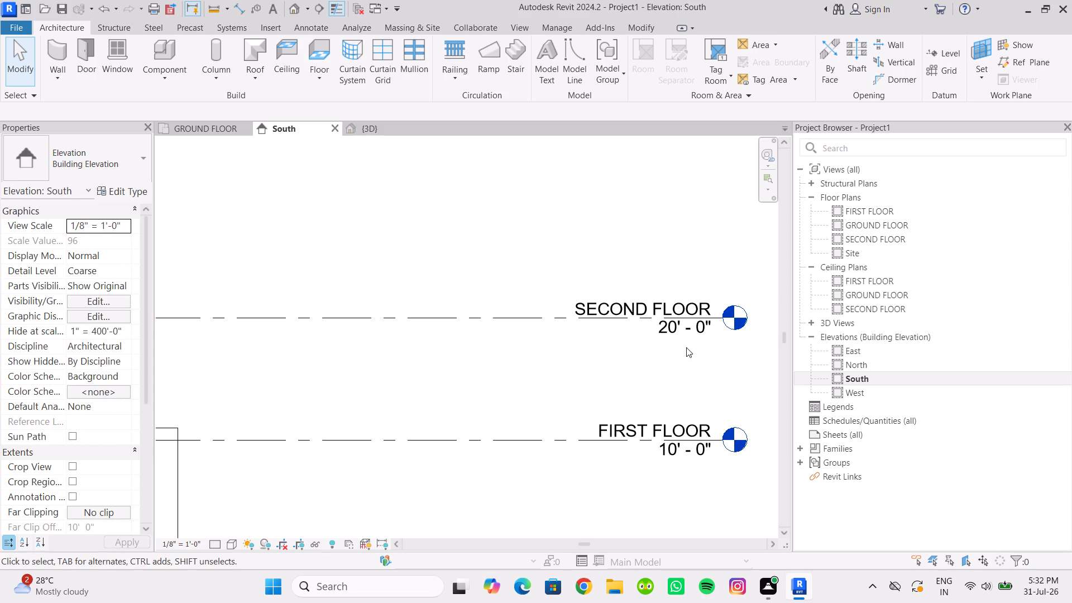
left_click(672, 328)
left_click(672, 328)
scroll(611, 396, "down", 2)
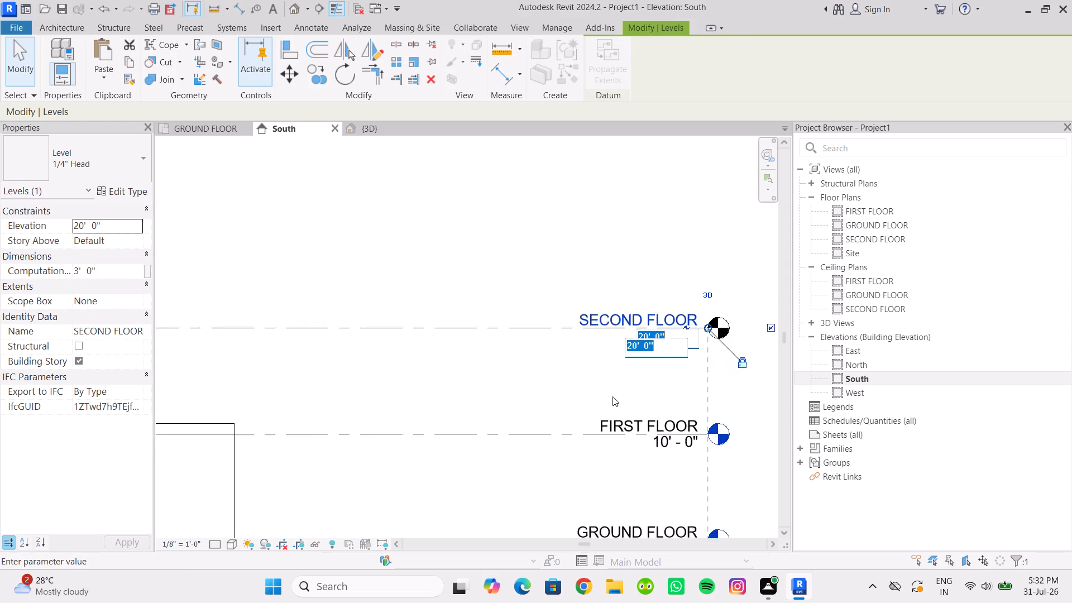
scroll(617, 396, "down", 4)
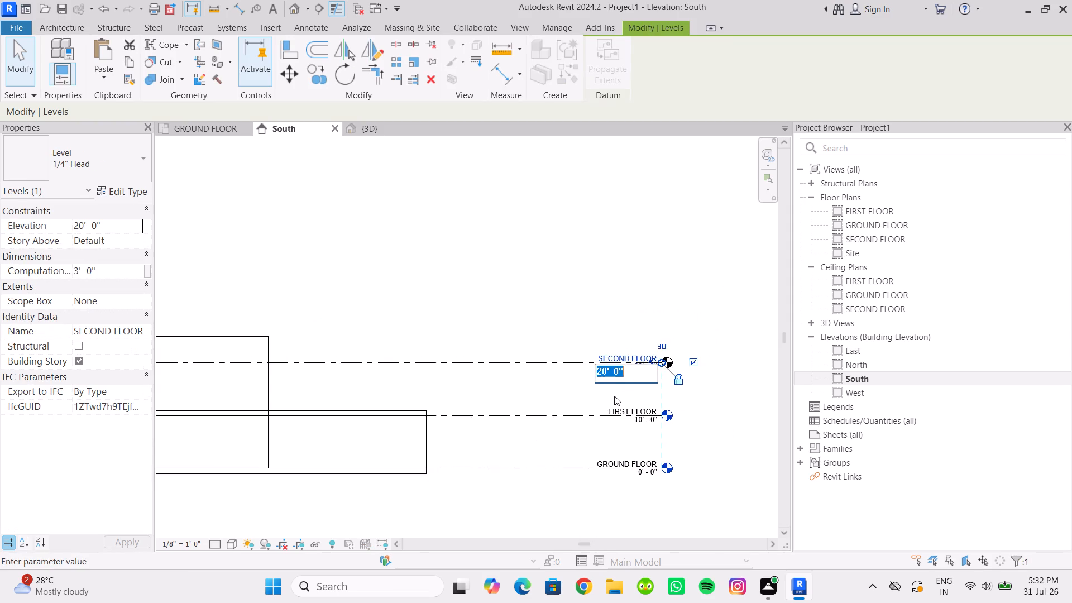
middle_click_drag(614, 396, 682, 411)
type("25\"")
key("BackSpace")
key("apostrophe")
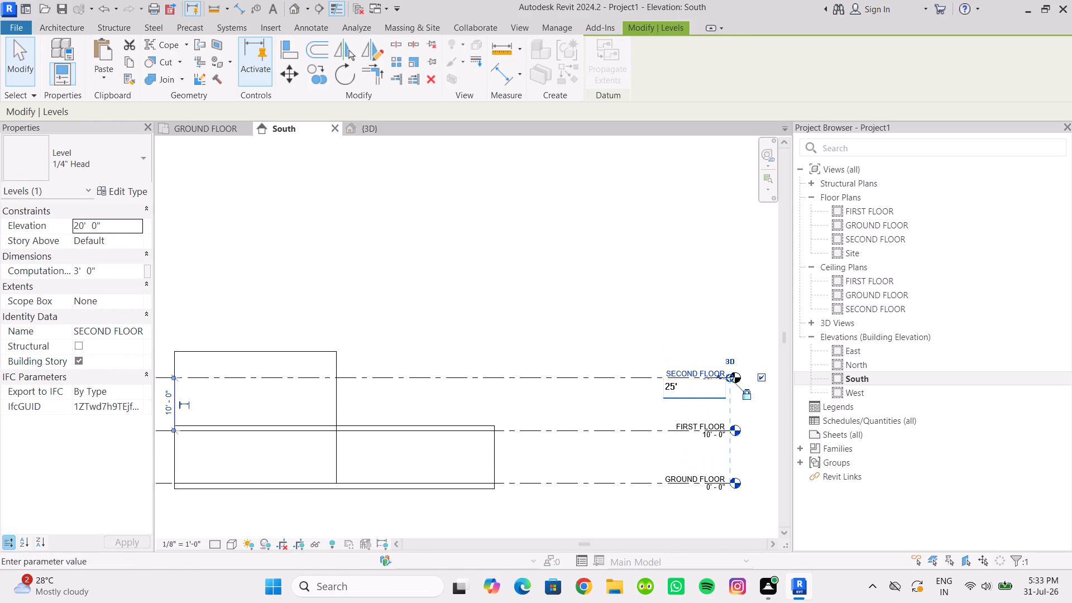
left_click(618, 514)
scroll(559, 439, "down", 3)
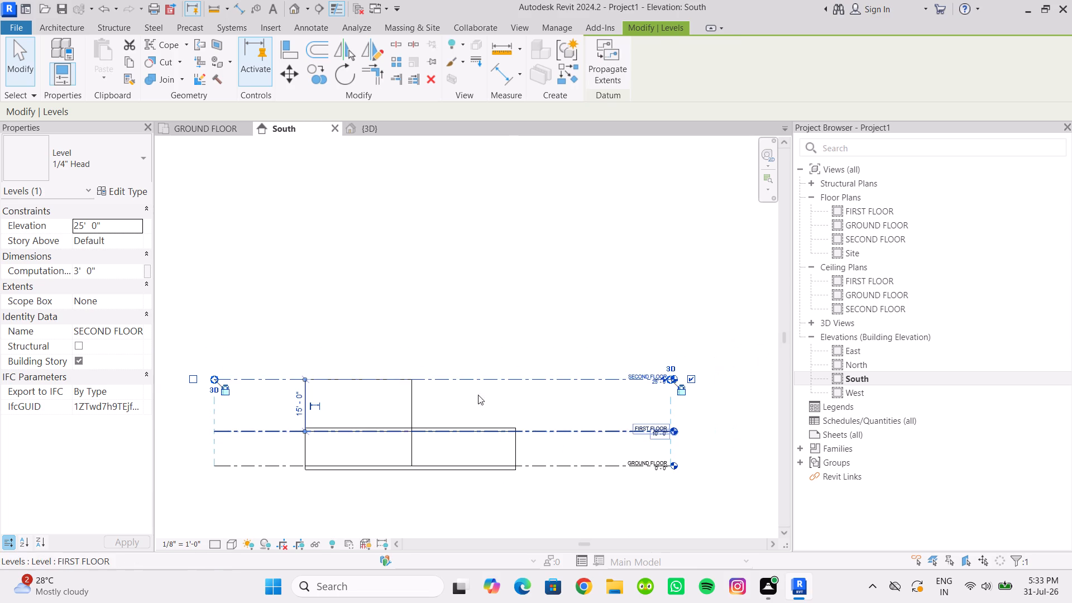
left_click(355, 346)
Examine the upper walls against the levels in the South elevation, and look through the GROUND FLOOR and SECOND FLOOR plans.
scroll(367, 318, "down", 2)
scroll(350, 326, "up", 2)
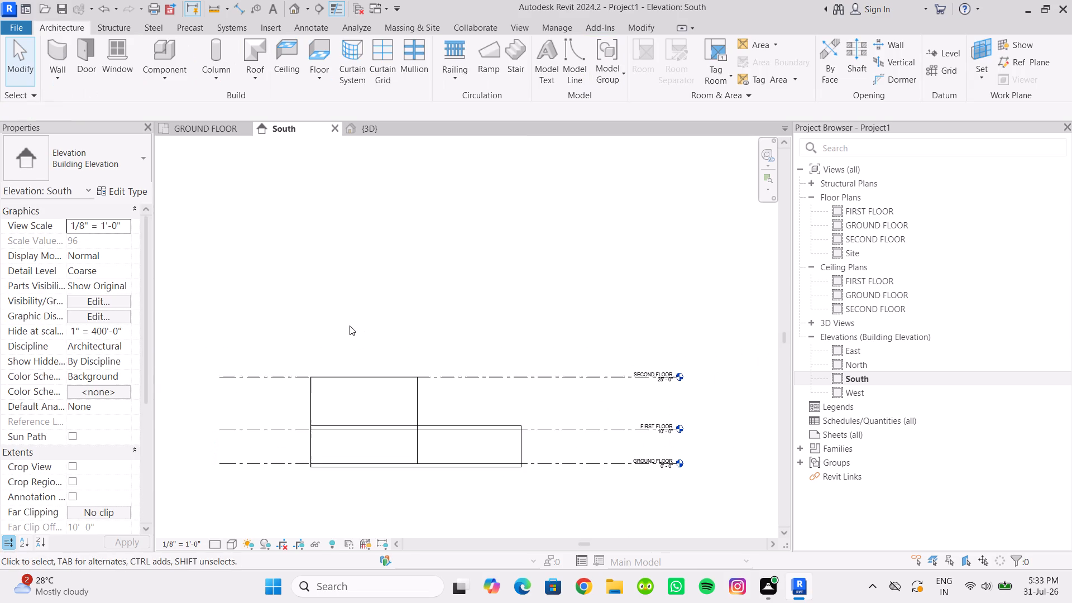
scroll(349, 326, "down", 1)
middle_click_drag(349, 326, 350, 337, "shift")
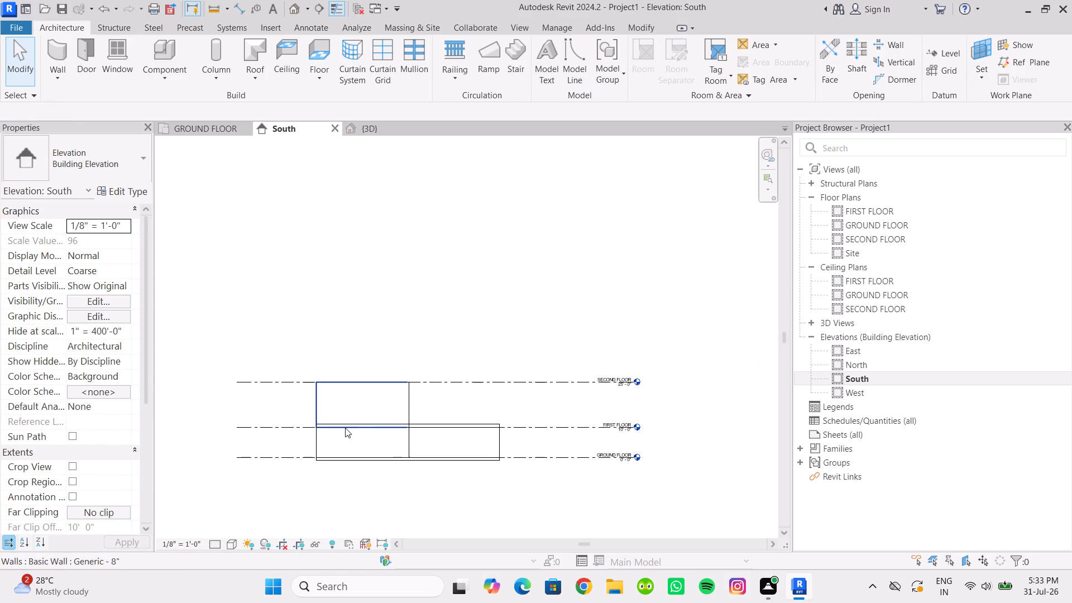
left_click(320, 409)
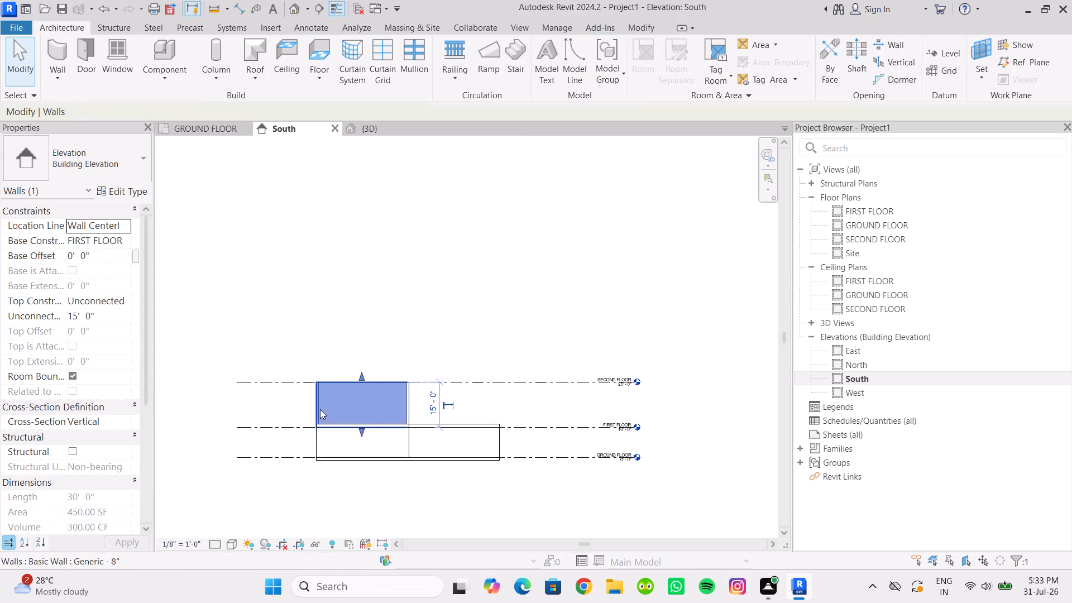
scroll(329, 415, "up", 6)
left_click(277, 404)
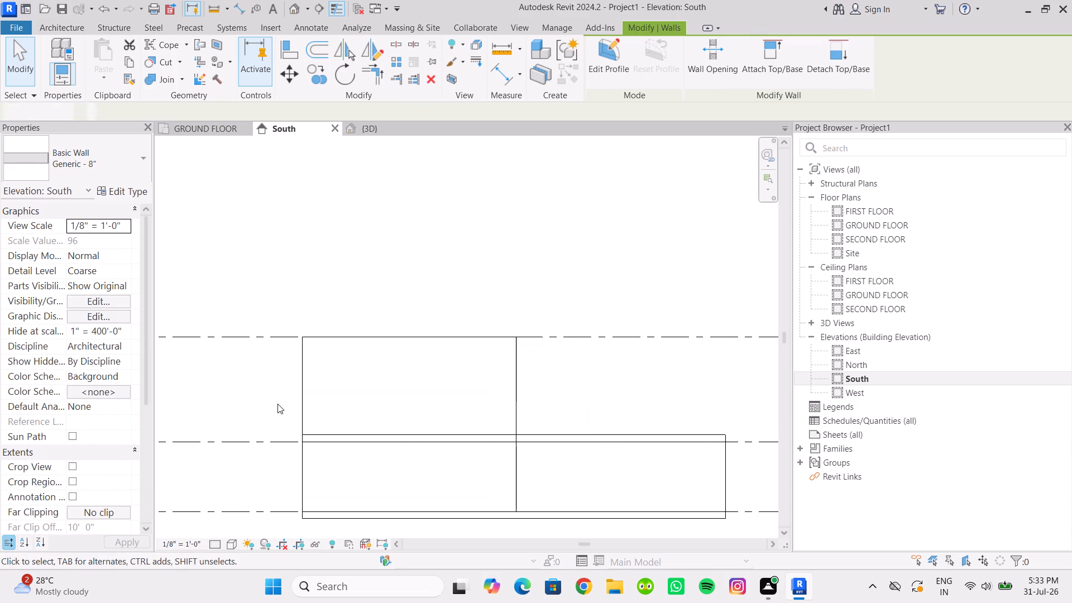
scroll(270, 247, "down", 3)
middle_click_drag(270, 251, 274, 296)
left_click(205, 132)
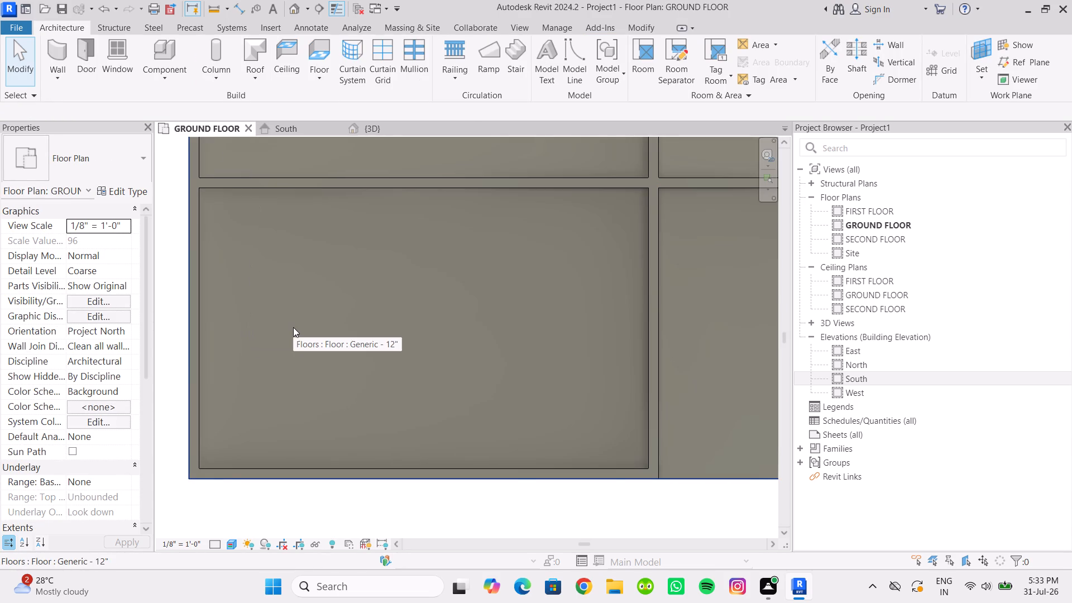
scroll(303, 316, "down", 2)
middle_click_drag(303, 316, 316, 364)
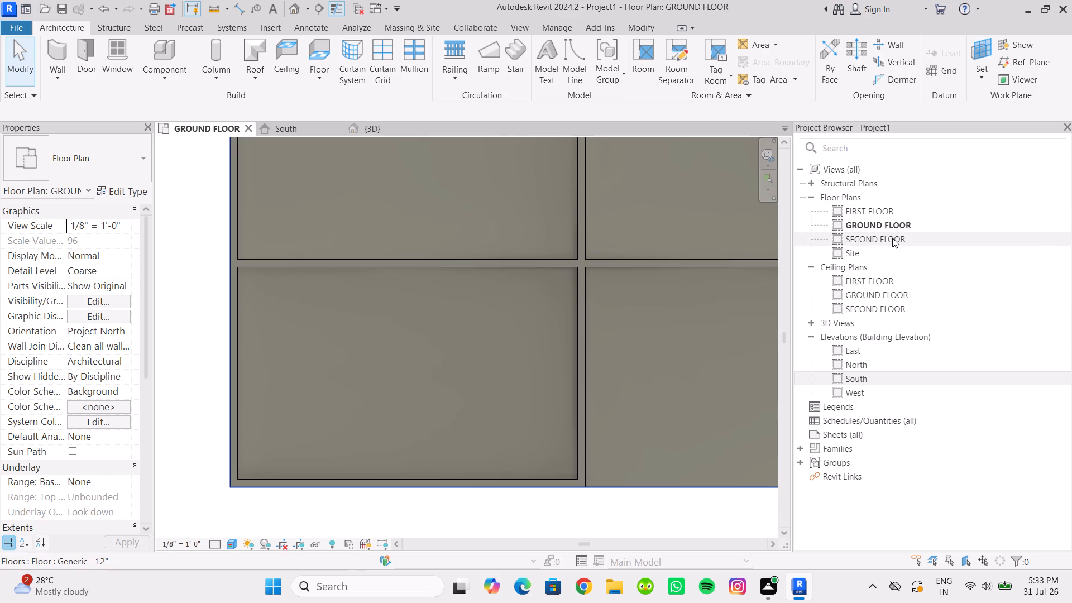
double_click(891, 240)
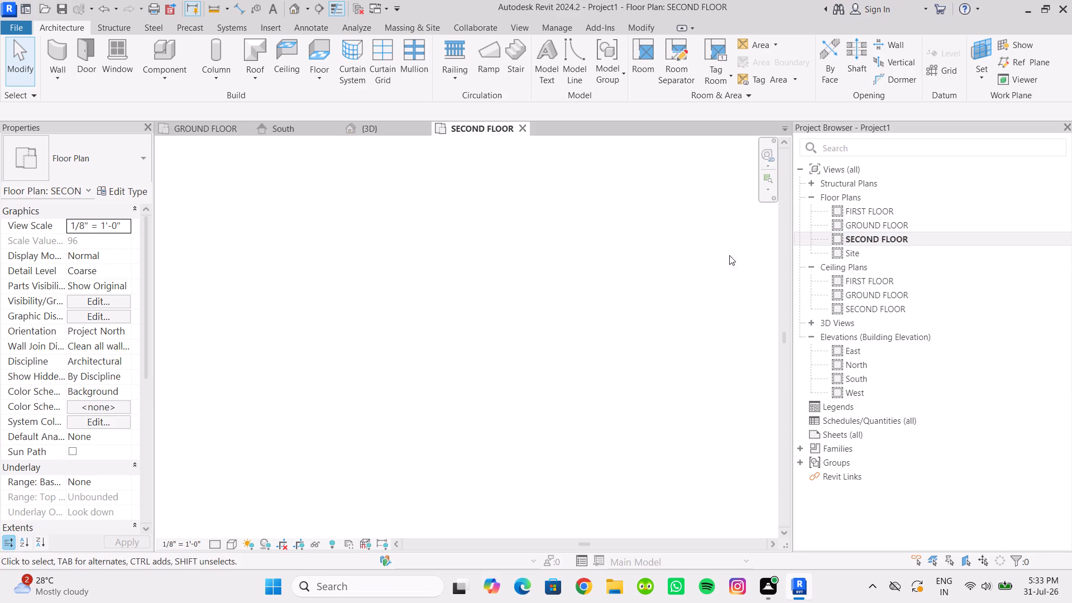
scroll(424, 305, "down", 18)
In the FIRST FLOOR plan, create a rectangular flat Generic - 12" footprint roof, offset 2' outside the southwest upper walls, 34'-8" by 23'-8".
double_click(870, 213)
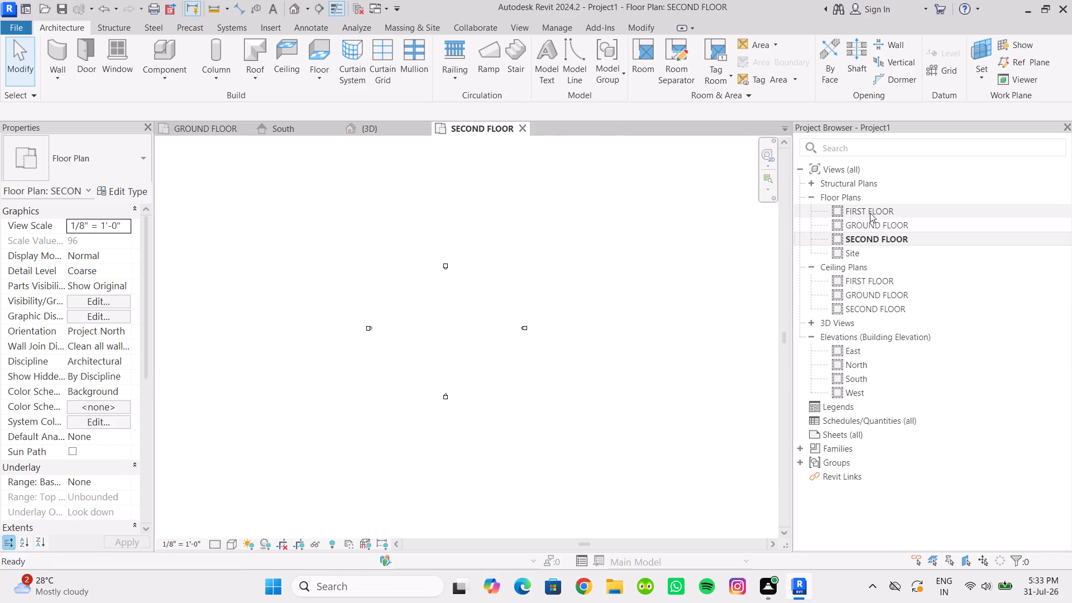
scroll(430, 331, "up", 11)
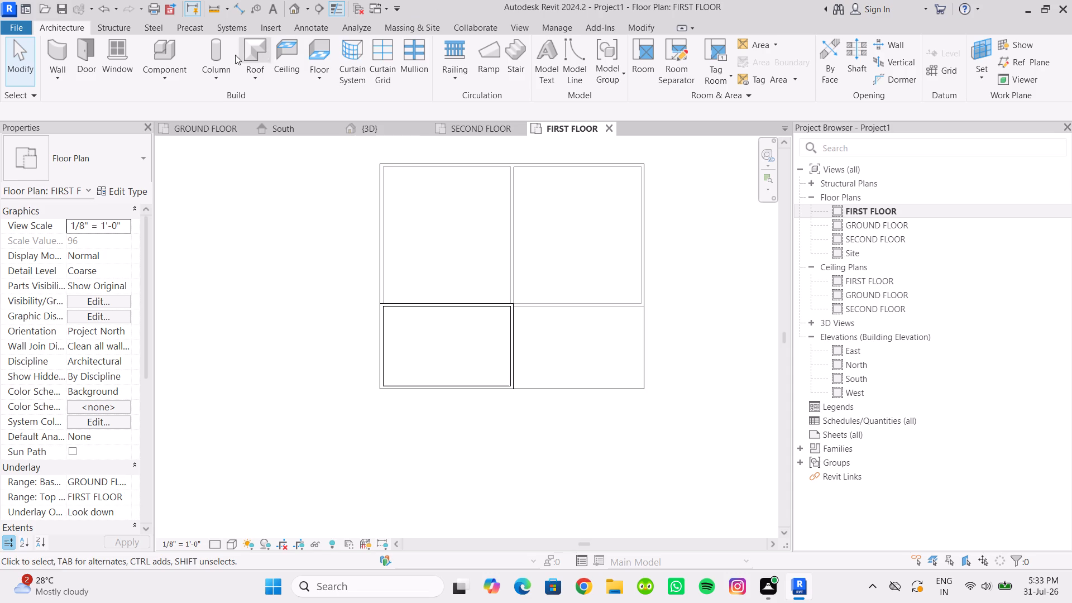
left_click(255, 69)
left_click(277, 95)
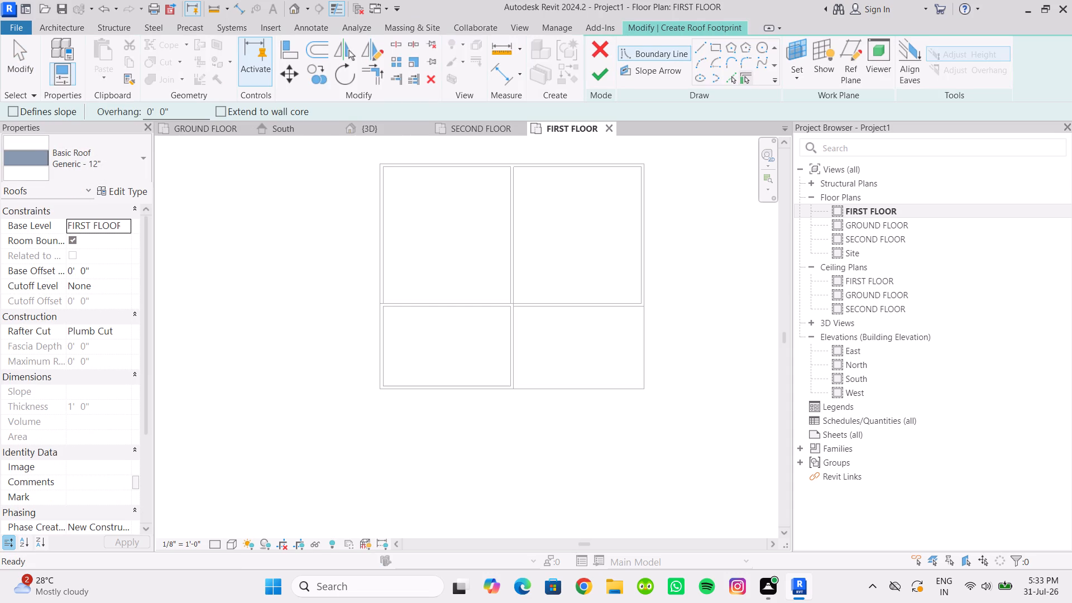
left_click(714, 49)
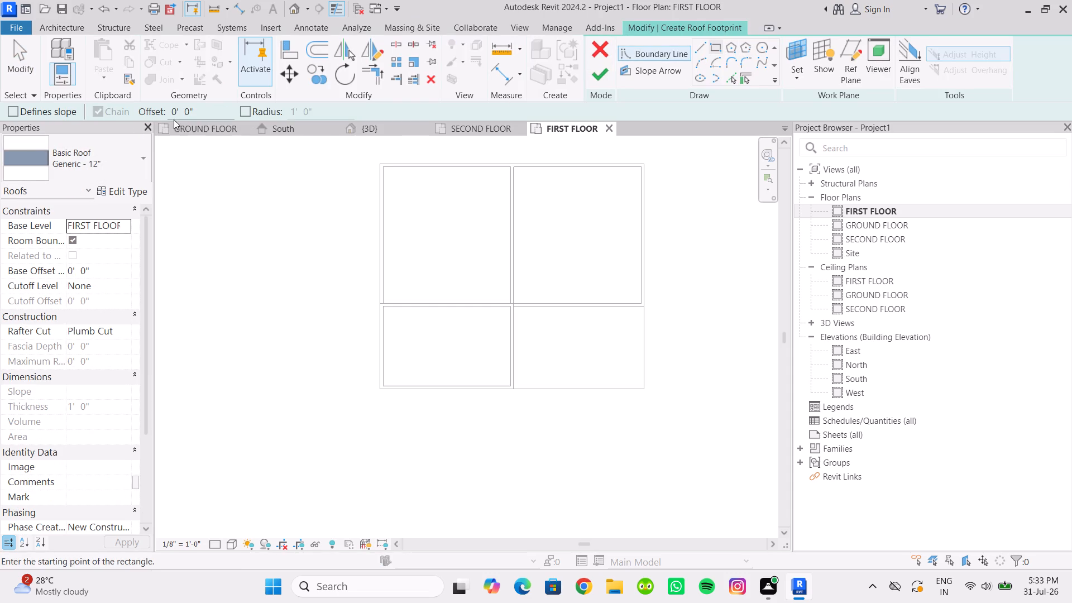
left_click_drag(203, 113, 135, 115)
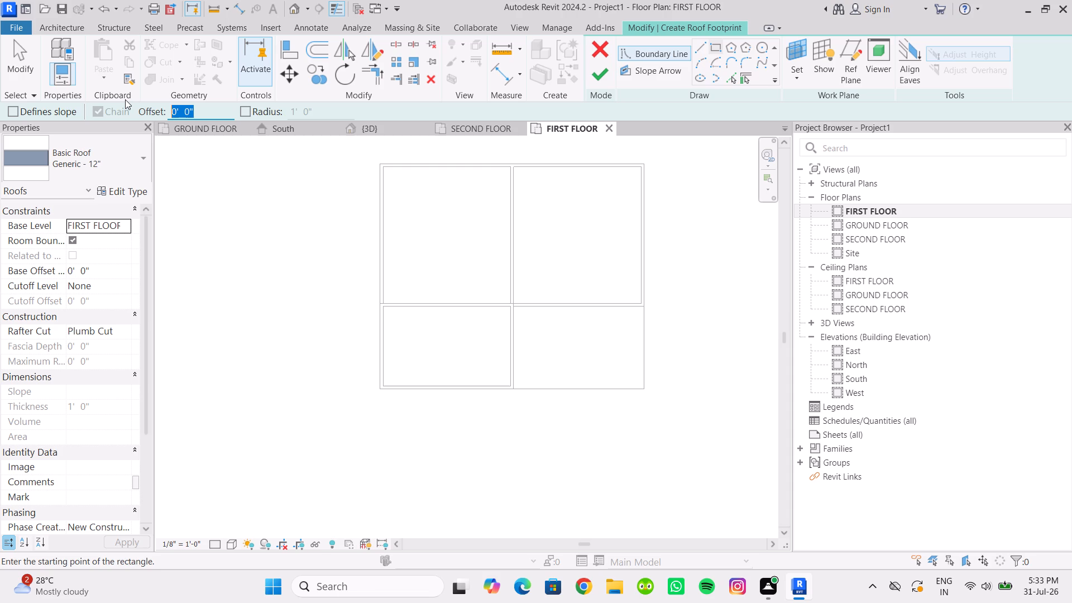
type("2'")
scroll(387, 321, "up", 5)
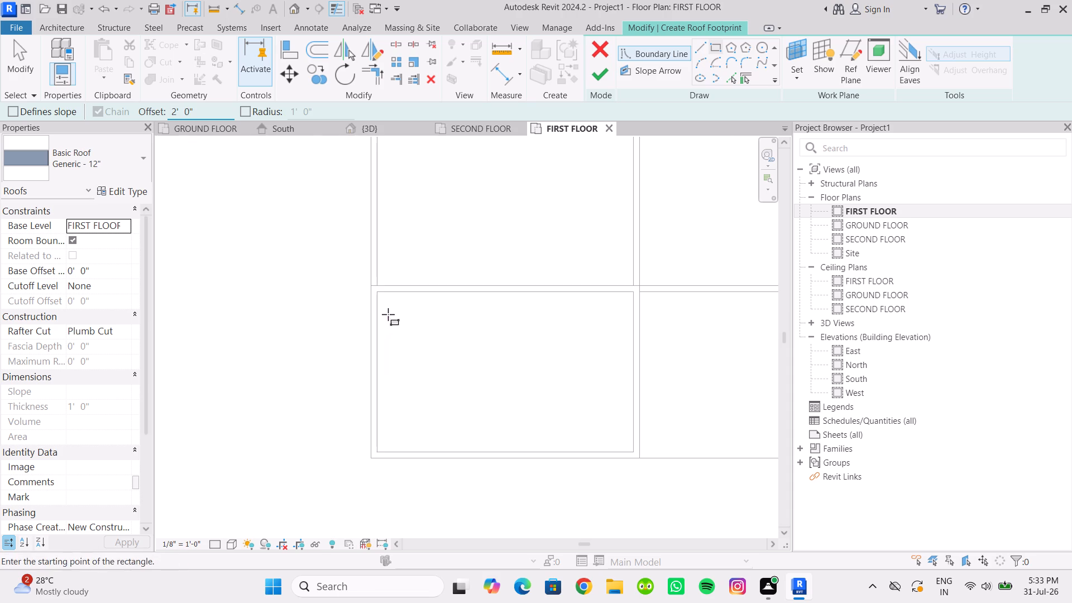
left_click(372, 285)
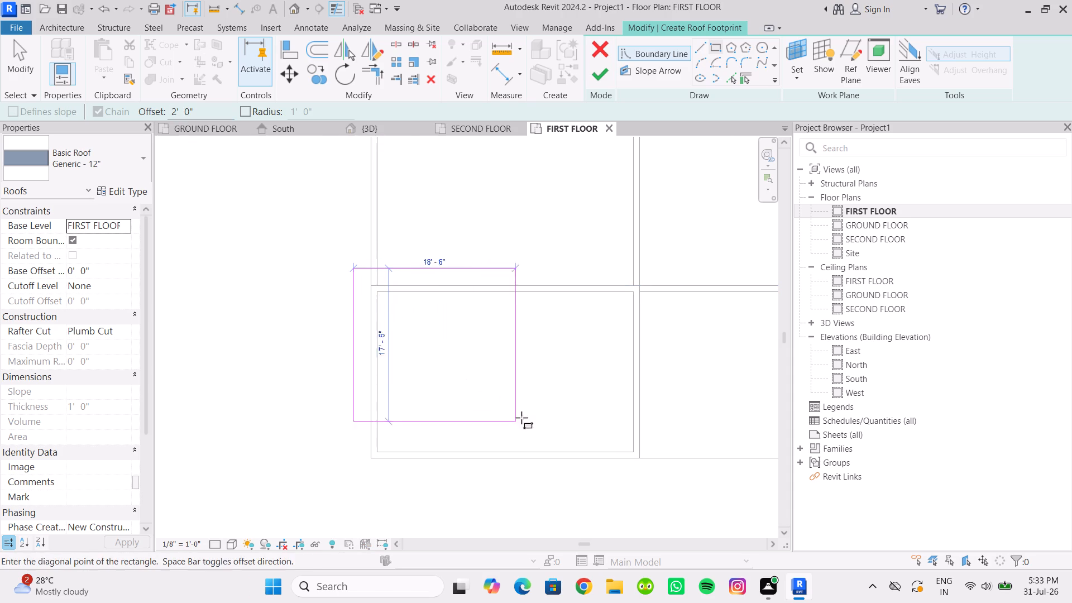
left_click(642, 459)
left_click(603, 76)
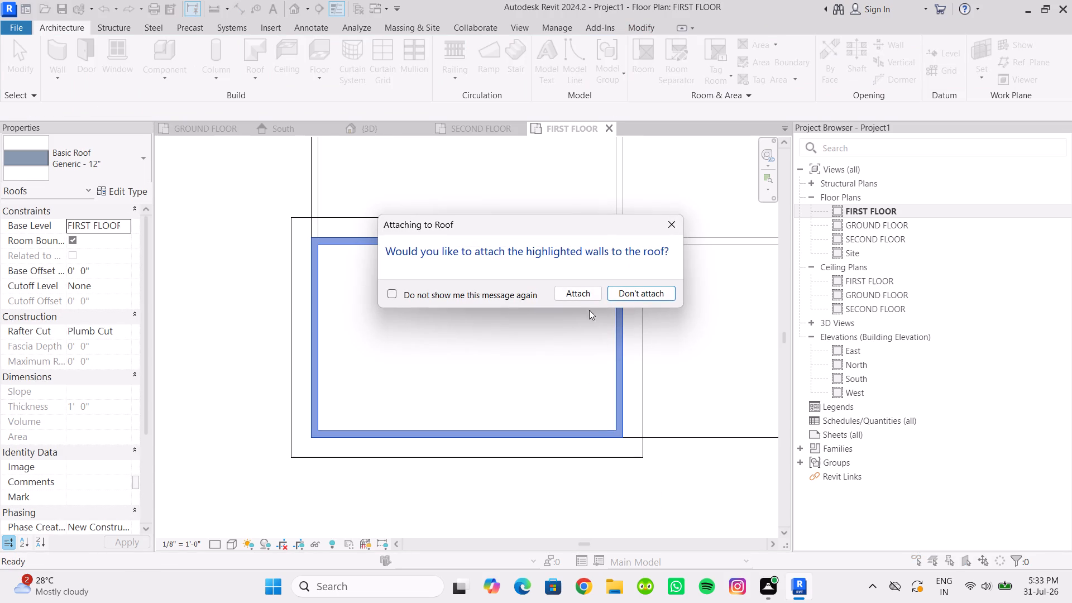
left_click(584, 293)
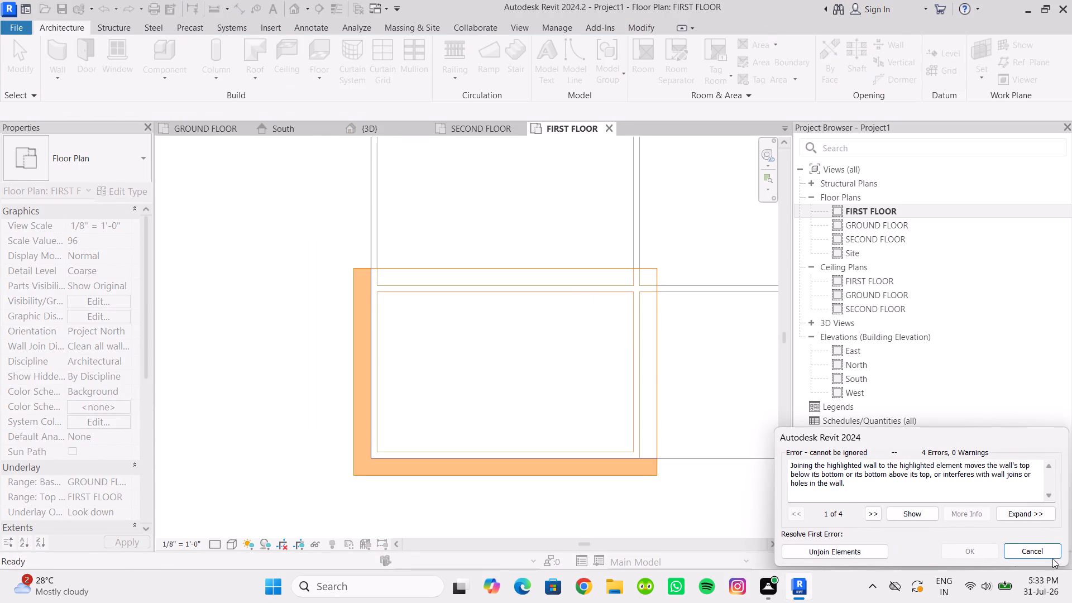
left_click(1046, 548)
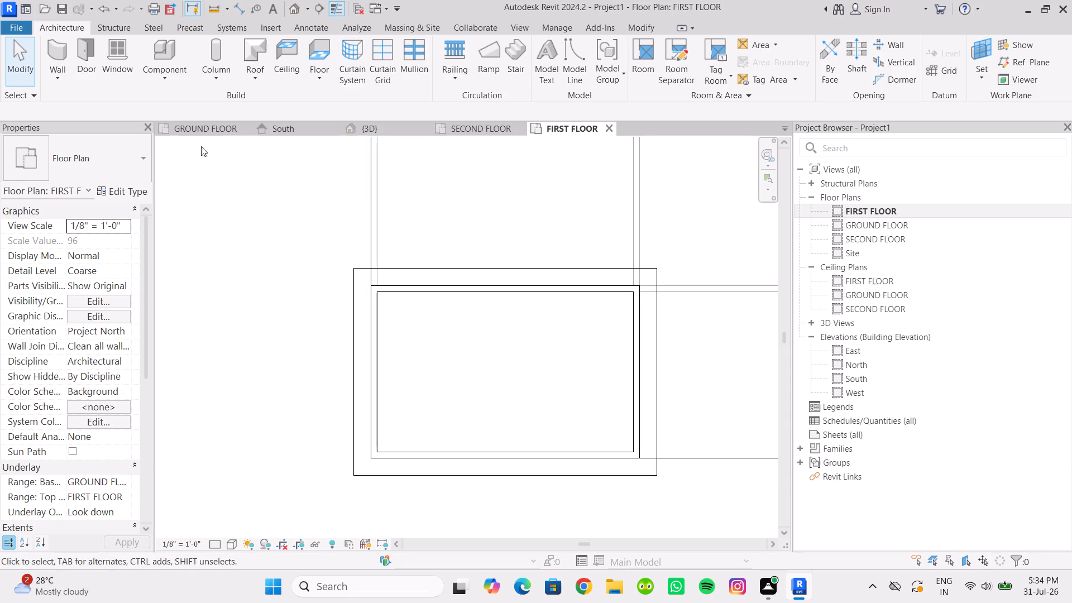
In the 3D view, change the small southwest roof's base level to SECOND FLOOR.
left_click(375, 133)
scroll(480, 367, "down", 2)
scroll(430, 381, "up", 5)
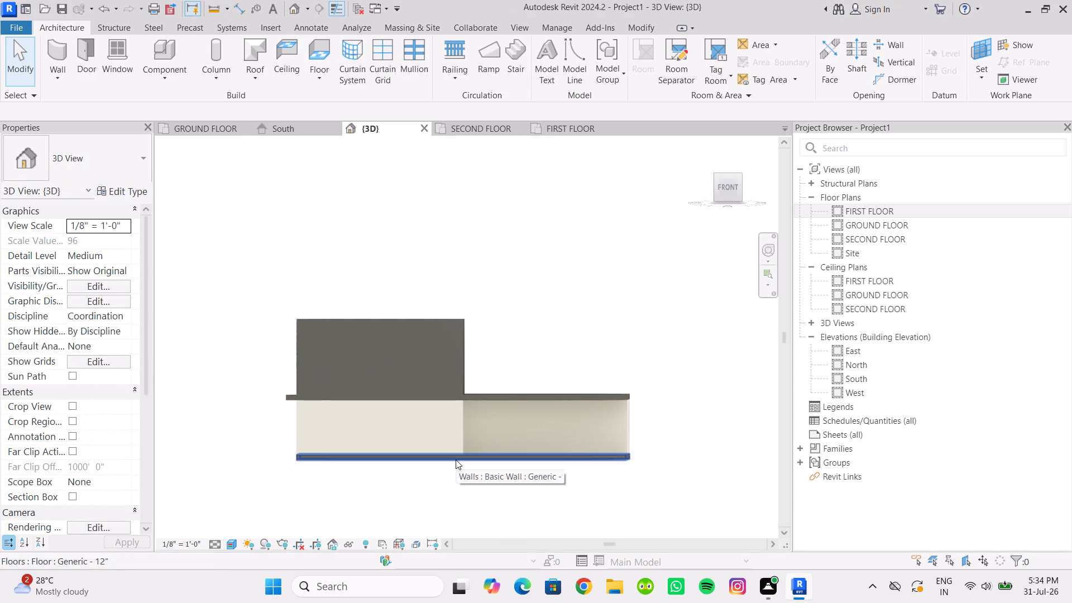
scroll(423, 410, "down", 2)
middle_click_drag(423, 410, 454, 502, "shift")
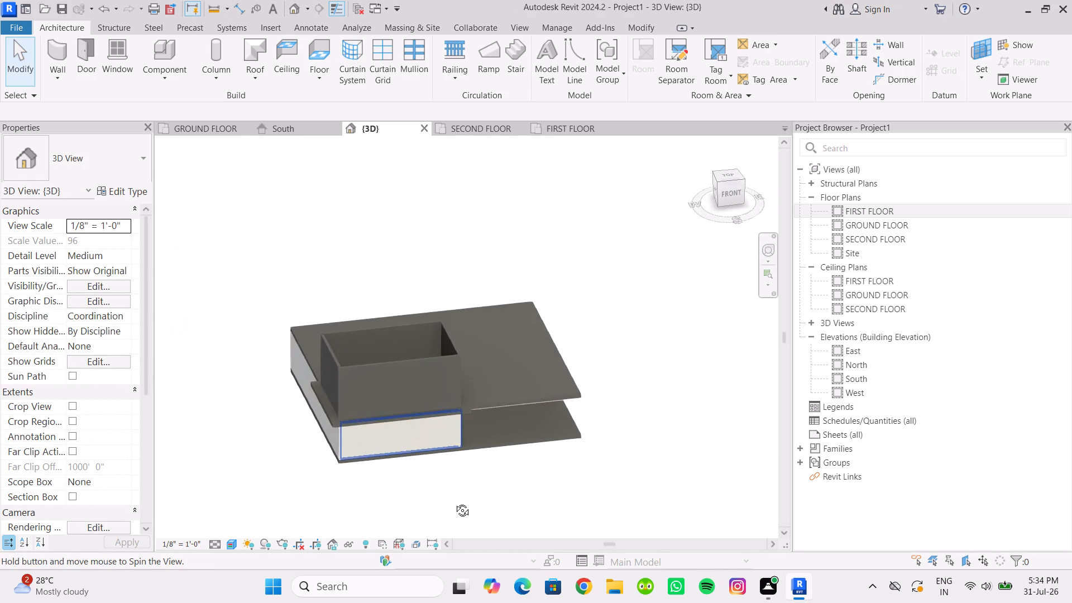
middle_click_drag(454, 502, 454, 500, "shift")
scroll(346, 425, "up", 5)
left_click(323, 426)
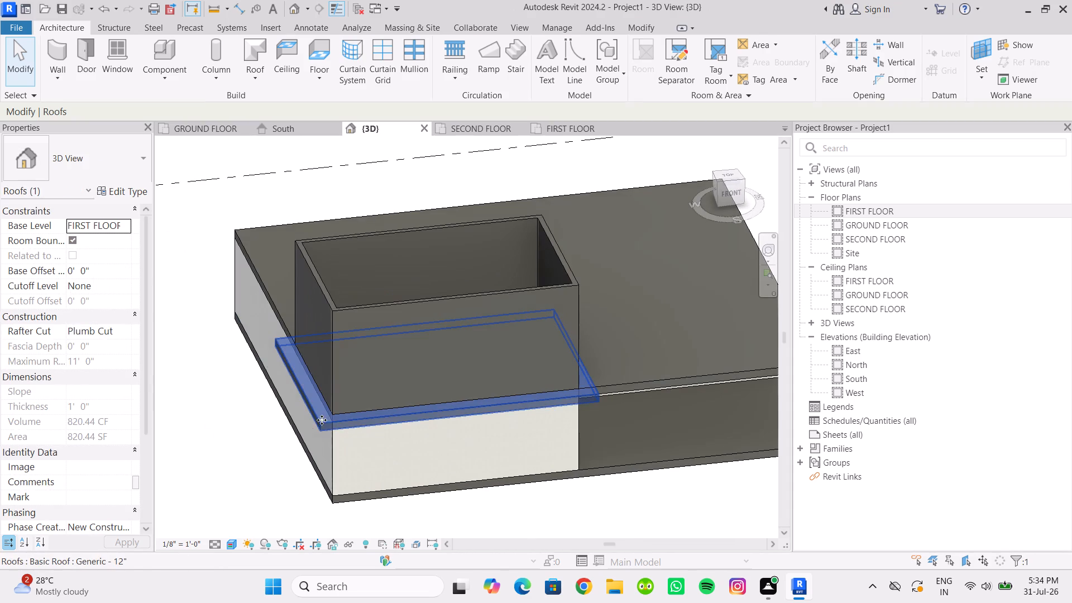
left_click(121, 223)
left_click(112, 261)
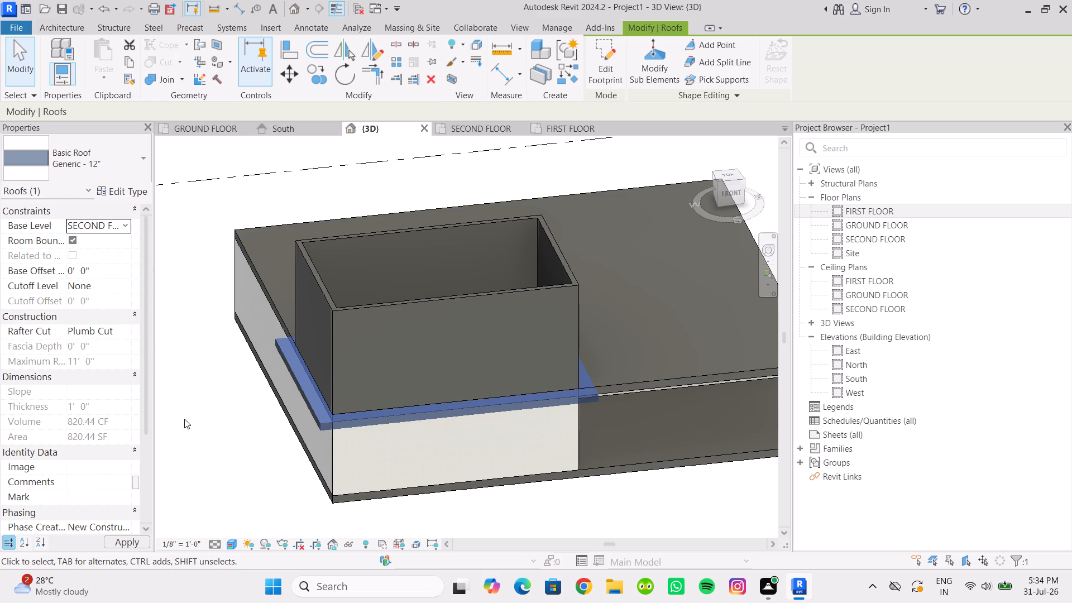
left_click(242, 449)
Examine the upper roof and its overhang in the 3D view, from the front and slightly above.
scroll(260, 468, "down", 1, "shift")
middle_click_drag(260, 467, 225, 385, "shift")
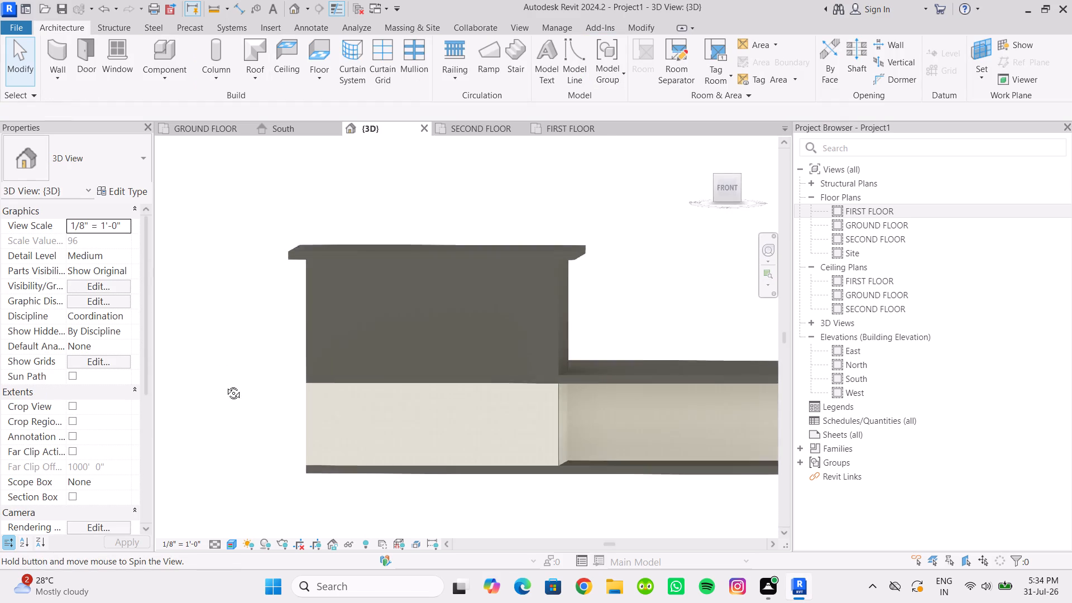
middle_click_drag(225, 385, 230, 393, "shift")
scroll(246, 387, "down", 2)
middle_click_drag(246, 387, 230, 366)
scroll(259, 394, "up", 1)
middle_click_drag(255, 398, 251, 405, "shift")
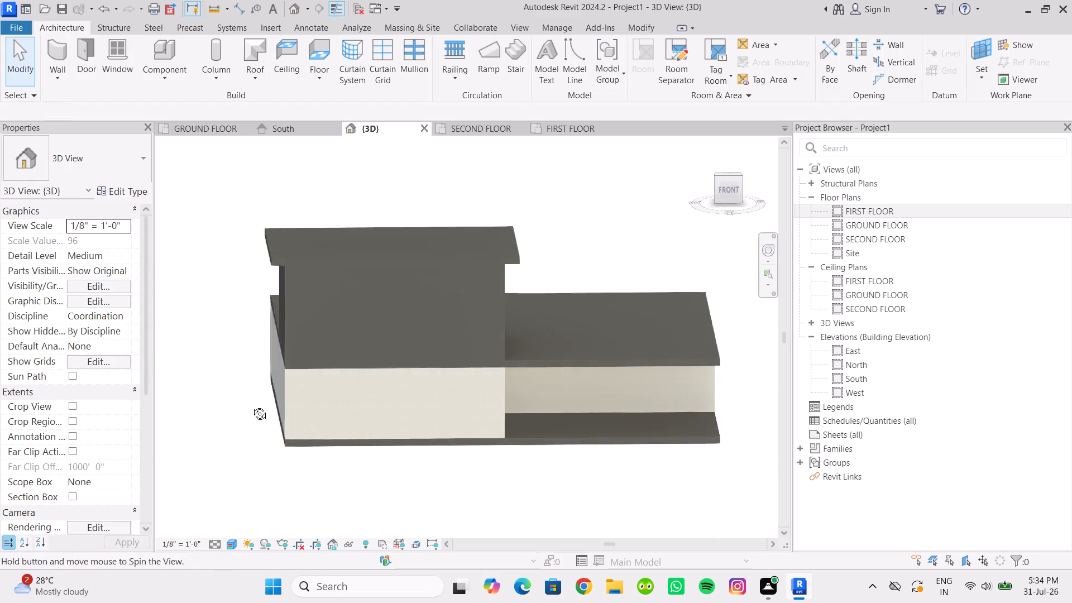
Examine the building's front side against the level lines in the 3D view, from straight ahead and at an angle.
middle_click_drag(251, 405, 251, 384, "shift")
left_click(253, 508)
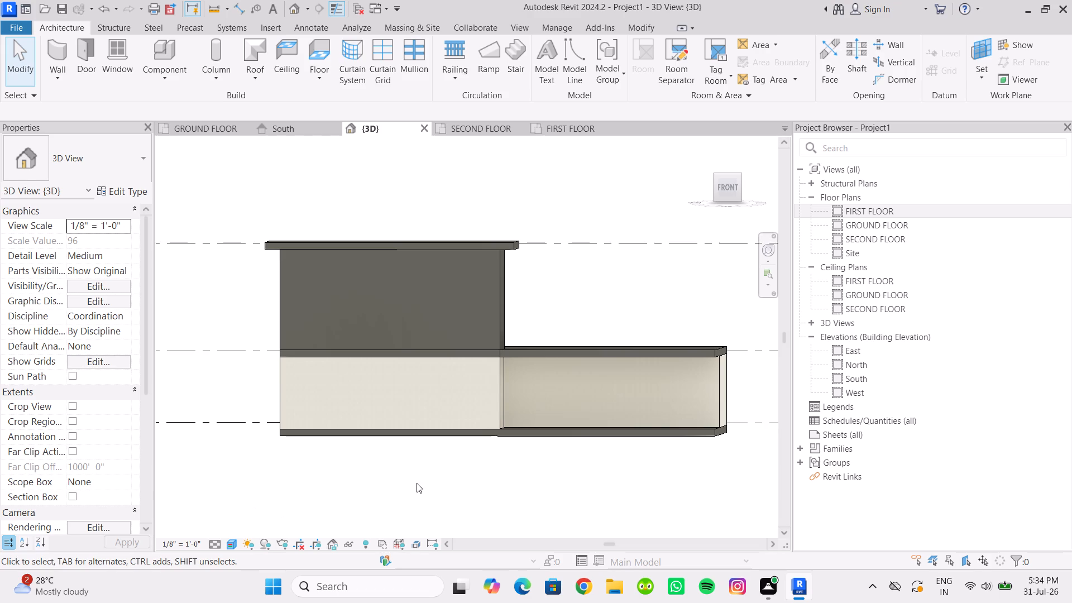
scroll(419, 475, "down", 1)
middle_click(419, 475, "shift")
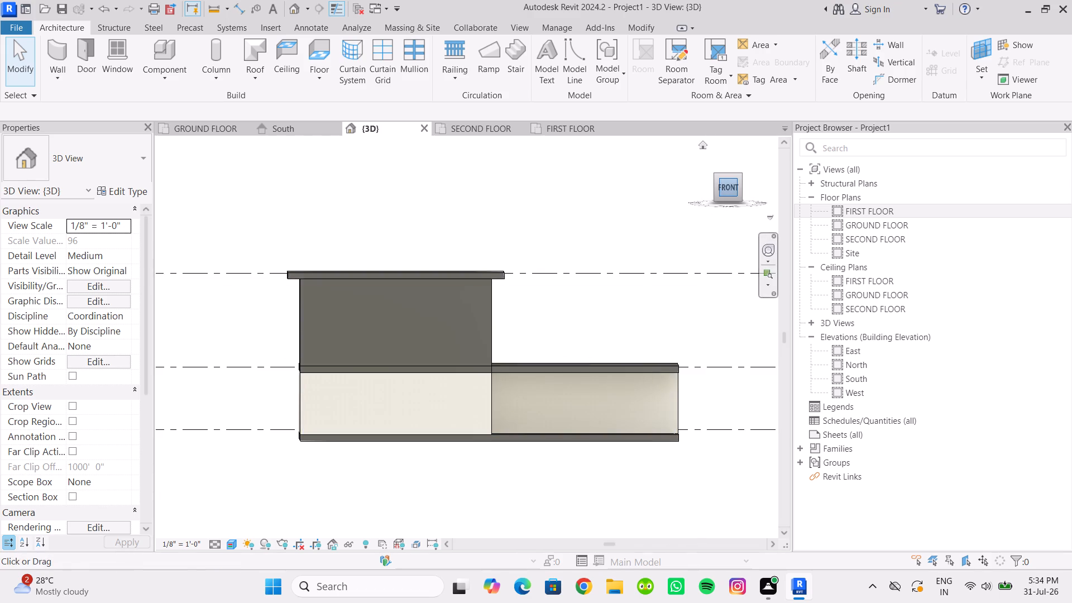
left_click(731, 185)
scroll(377, 404, "up", 2)
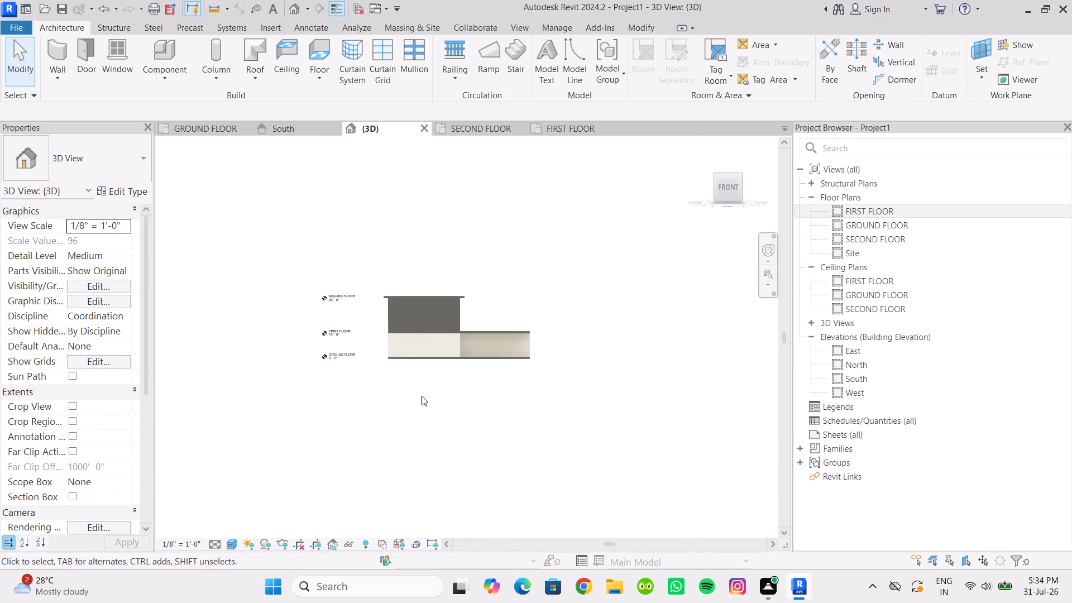
scroll(422, 396, "up", 3)
middle_click_drag(438, 354, 439, 476)
scroll(450, 484, "up", 3)
middle_click_drag(446, 478, 425, 483)
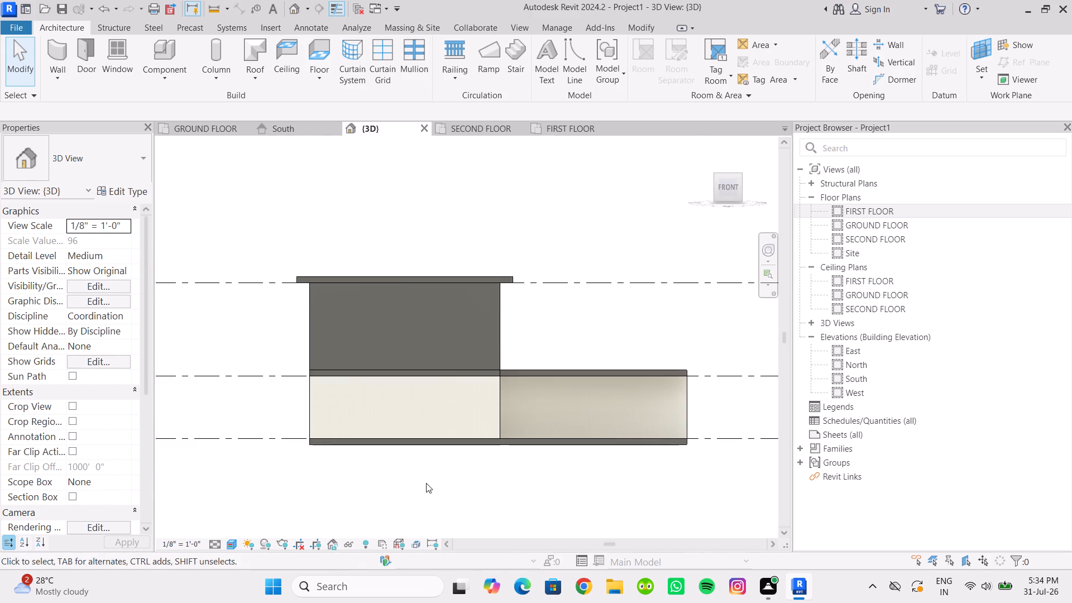
scroll(428, 481, "up", 1)
middle_click_drag(428, 481, 412, 484)
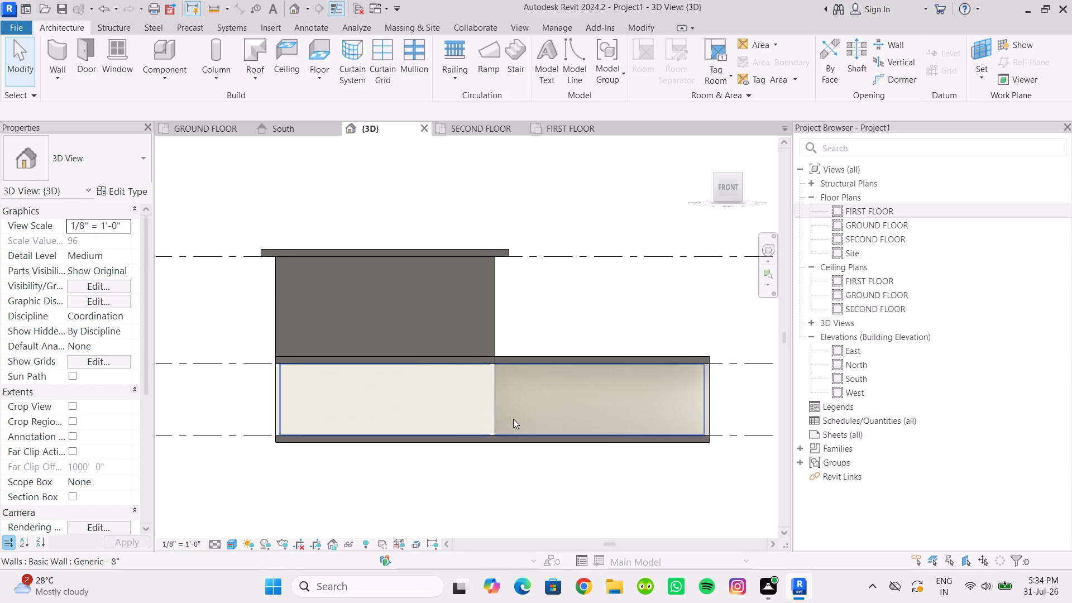
scroll(513, 419, "down", 1)
middle_click_drag(511, 420, 440, 437, "shift")
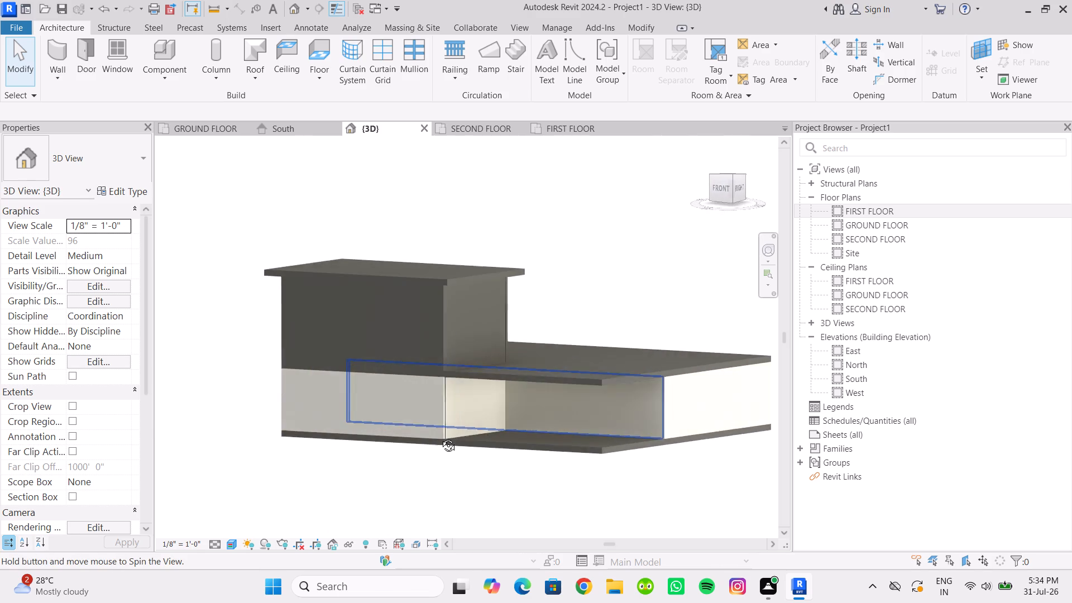
middle_click_drag(440, 437, 439, 438, "shift")
scroll(417, 472, "down", 1)
middle_click_drag(419, 473, 458, 417)
scroll(447, 399, "down", 1)
middle_click_drag(447, 399, 524, 462, "shift")
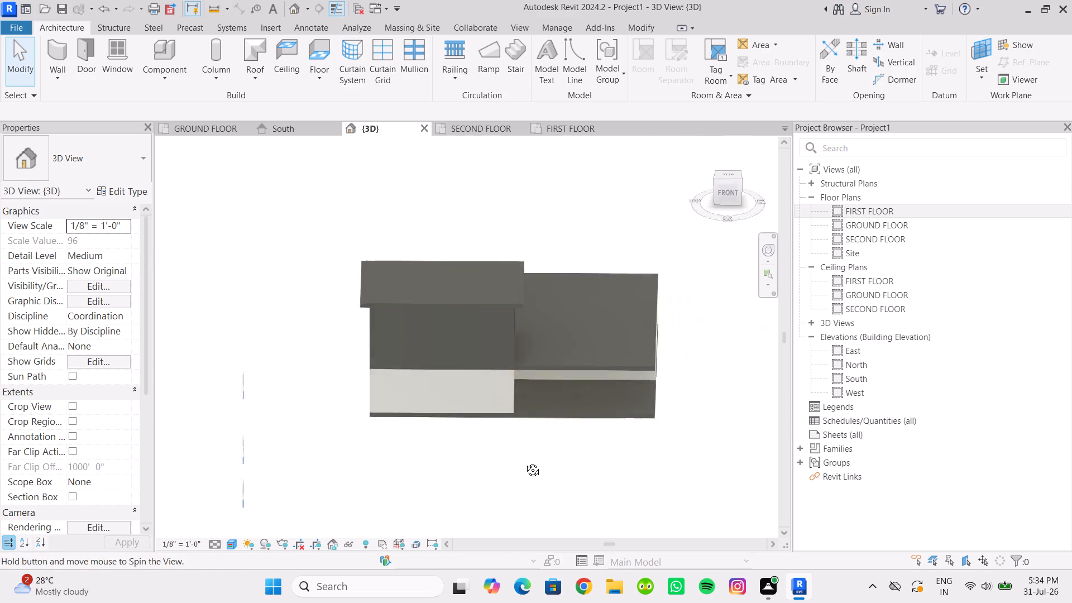
middle_click_drag(524, 462, 543, 367, "shift")
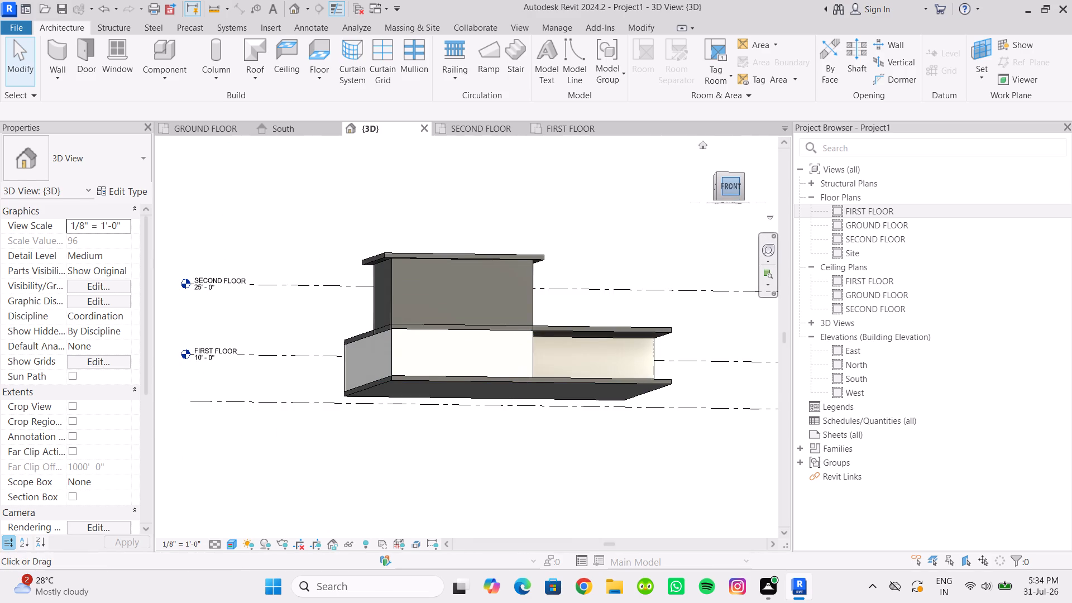
left_click(733, 184)
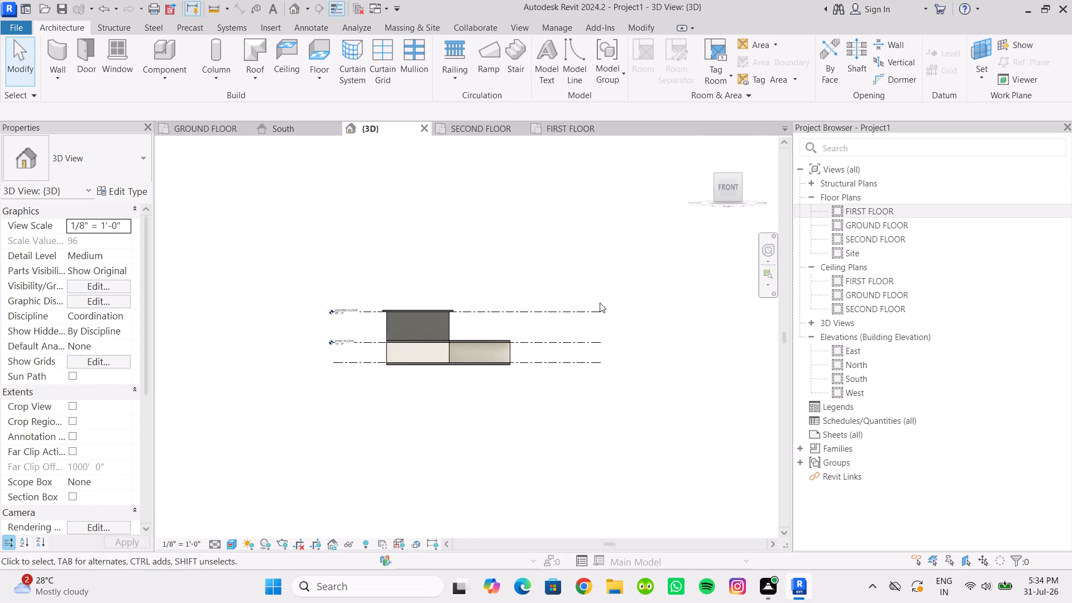
scroll(433, 356, "up", 7)
middle_click_drag(428, 384, 461, 449)
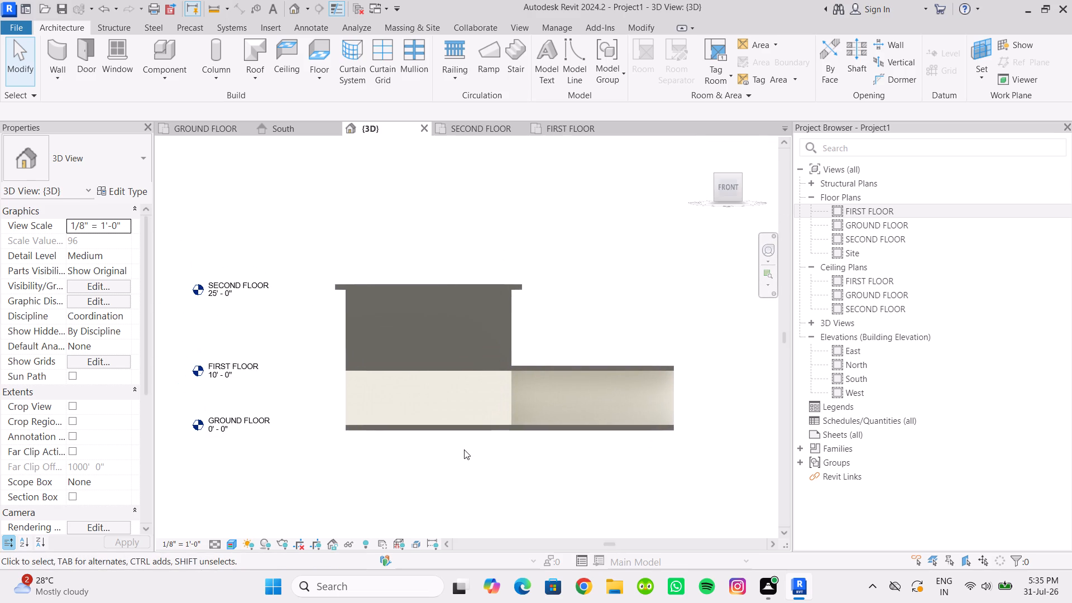
scroll(464, 449, "up", 1)
middle_click_drag(463, 450, 456, 474)
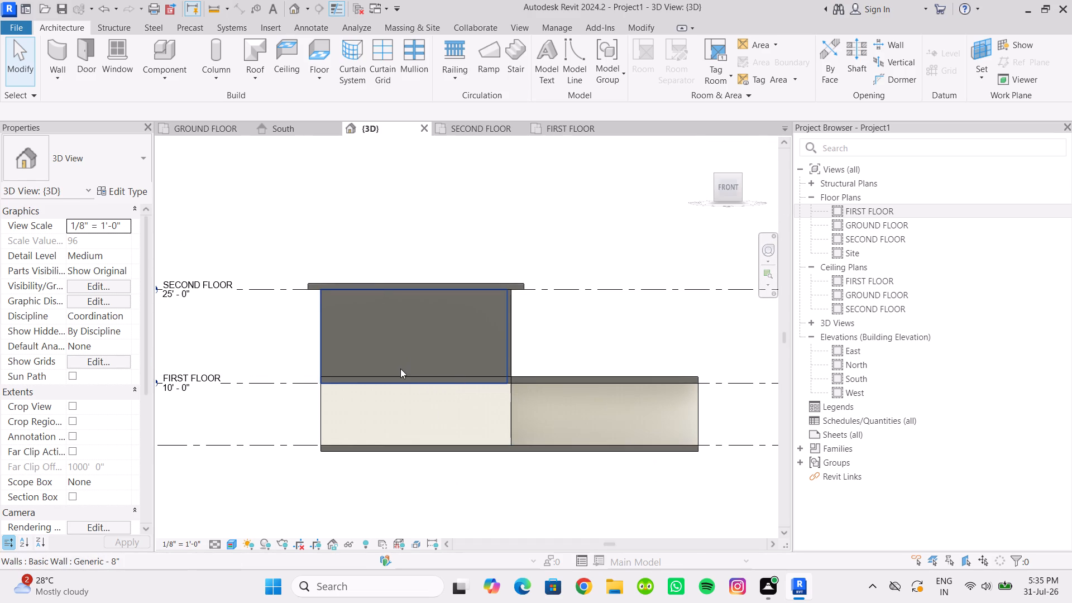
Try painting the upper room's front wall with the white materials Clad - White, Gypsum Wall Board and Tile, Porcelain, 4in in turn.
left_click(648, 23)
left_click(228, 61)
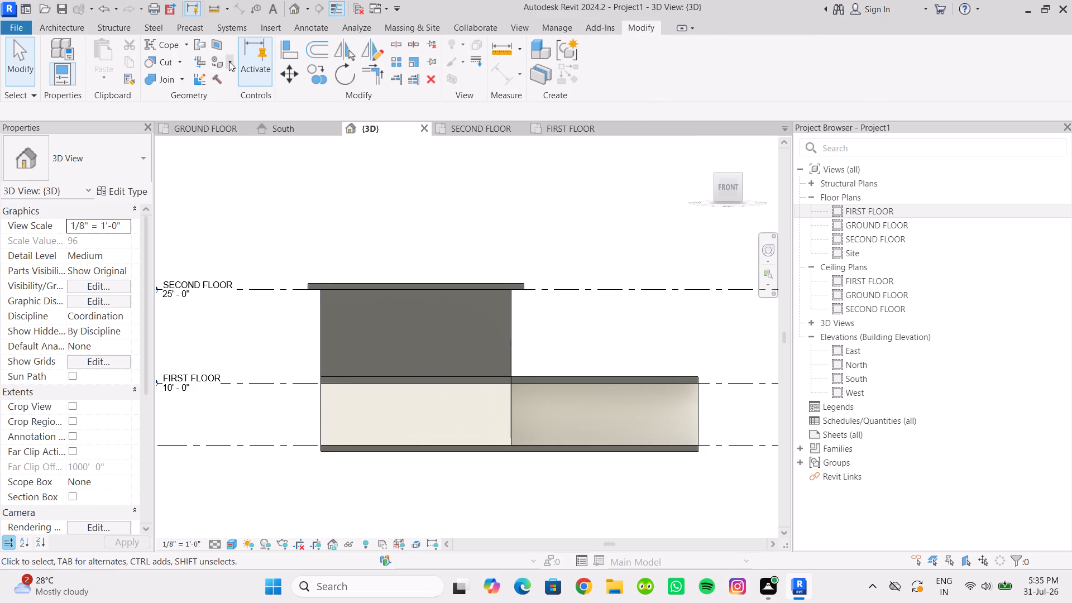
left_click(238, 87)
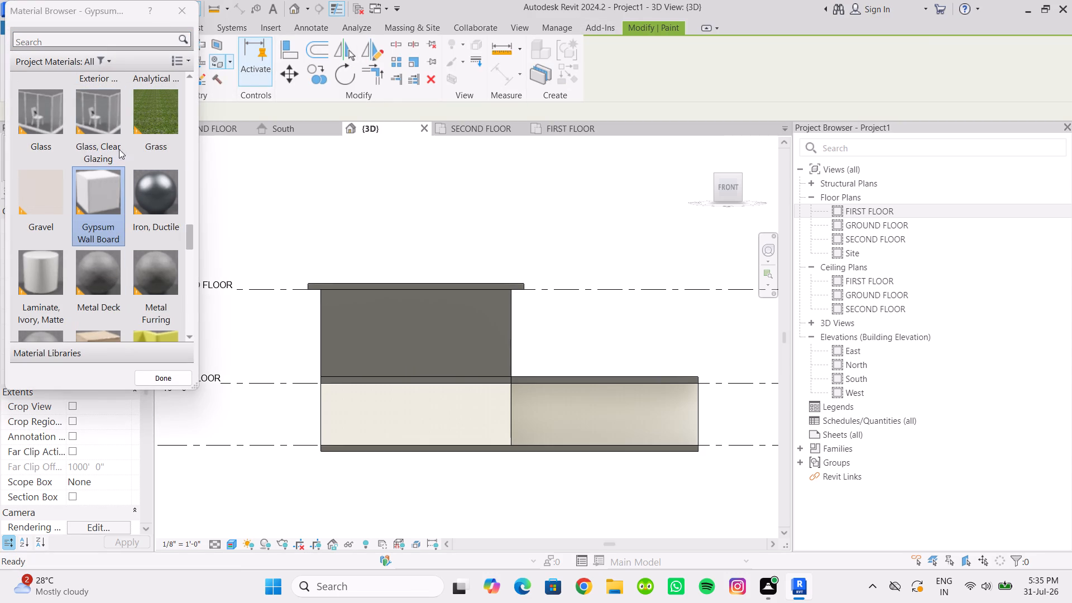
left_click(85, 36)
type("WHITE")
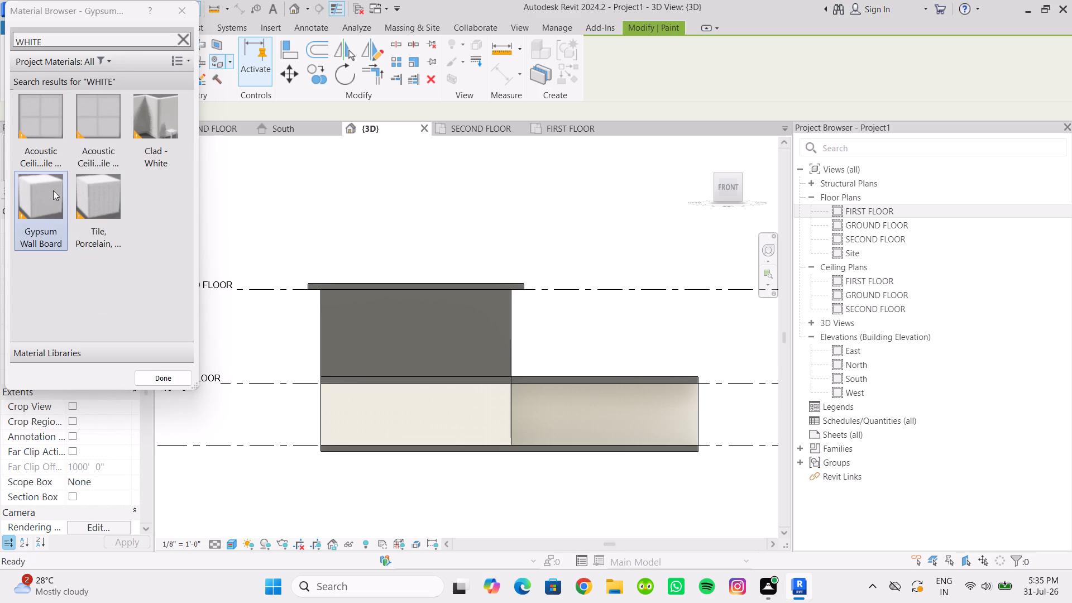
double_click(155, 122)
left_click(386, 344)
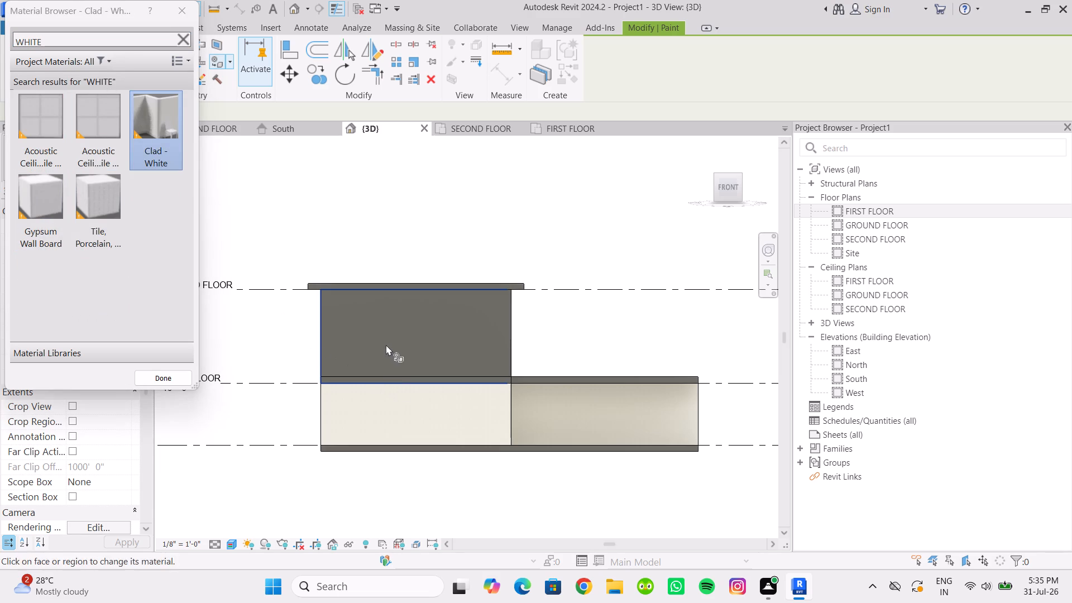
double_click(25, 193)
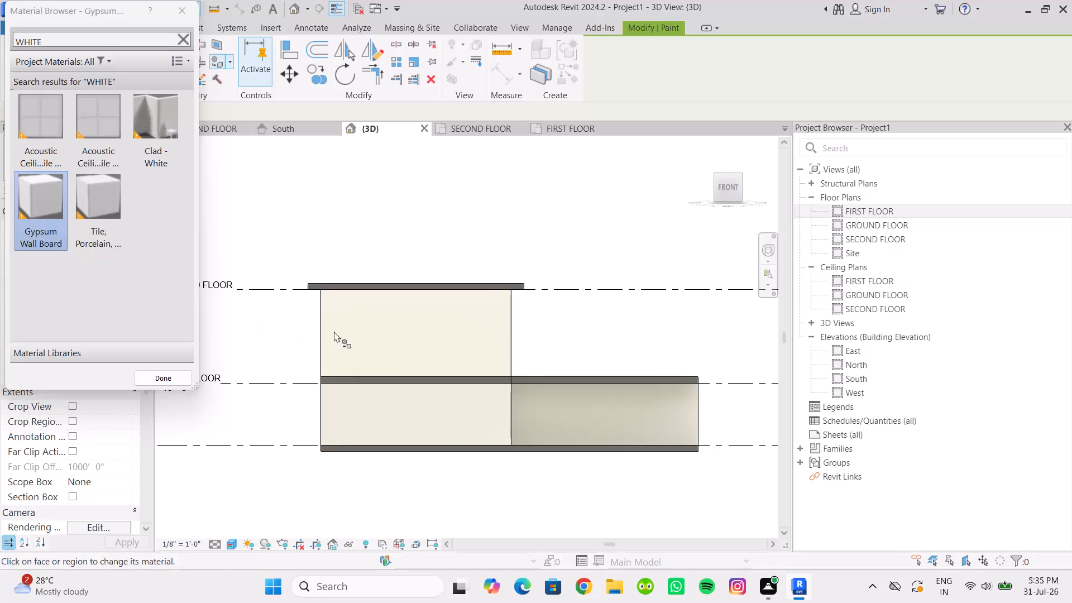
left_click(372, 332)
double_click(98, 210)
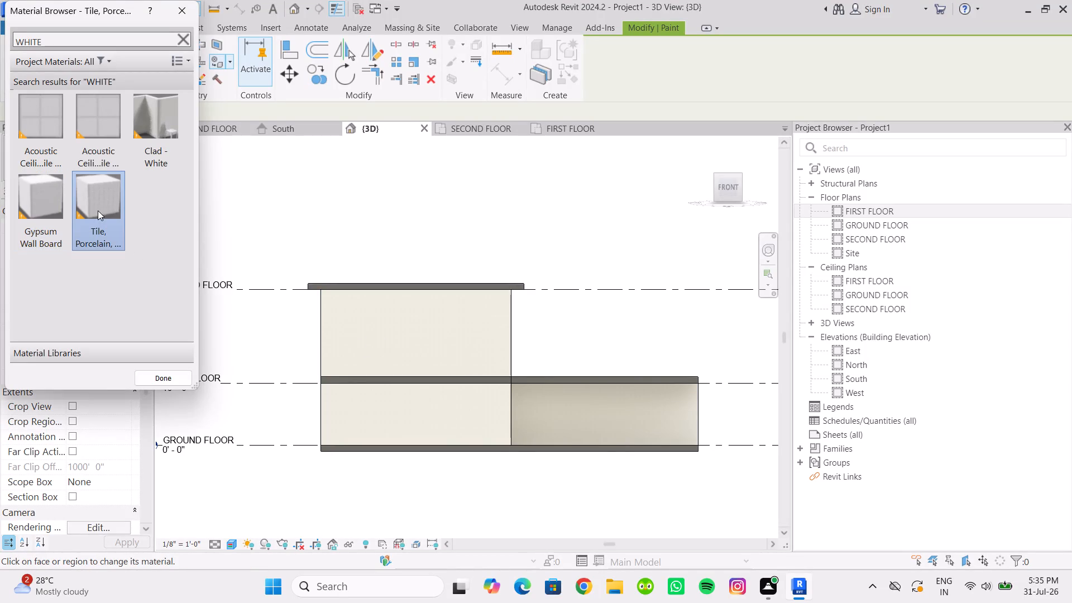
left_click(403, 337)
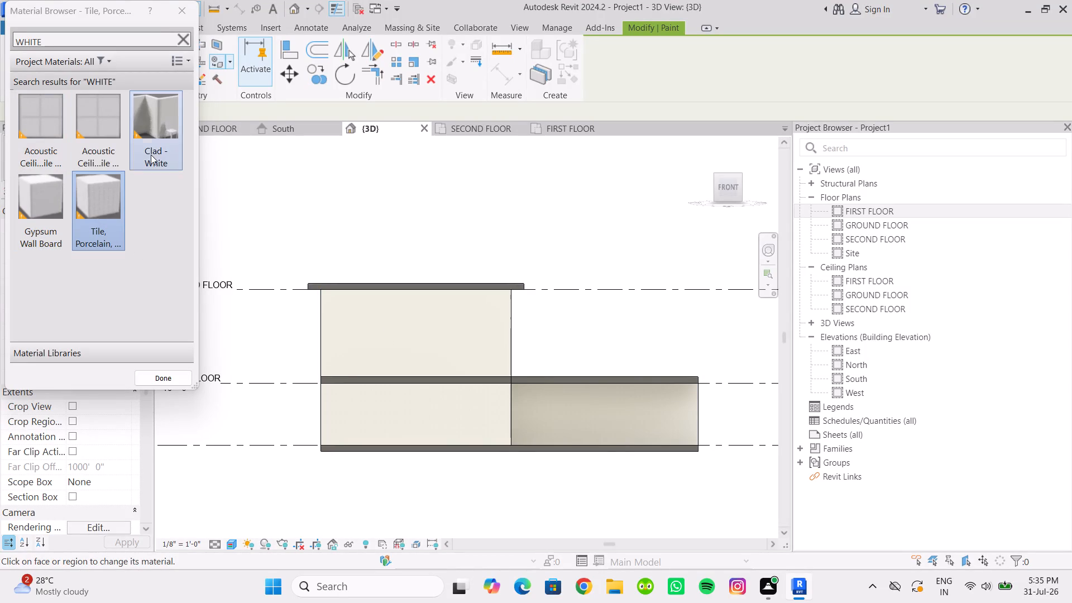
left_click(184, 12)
Create a new project material and name it WHITE COLOUR FOR WALLS.
left_click(573, 28)
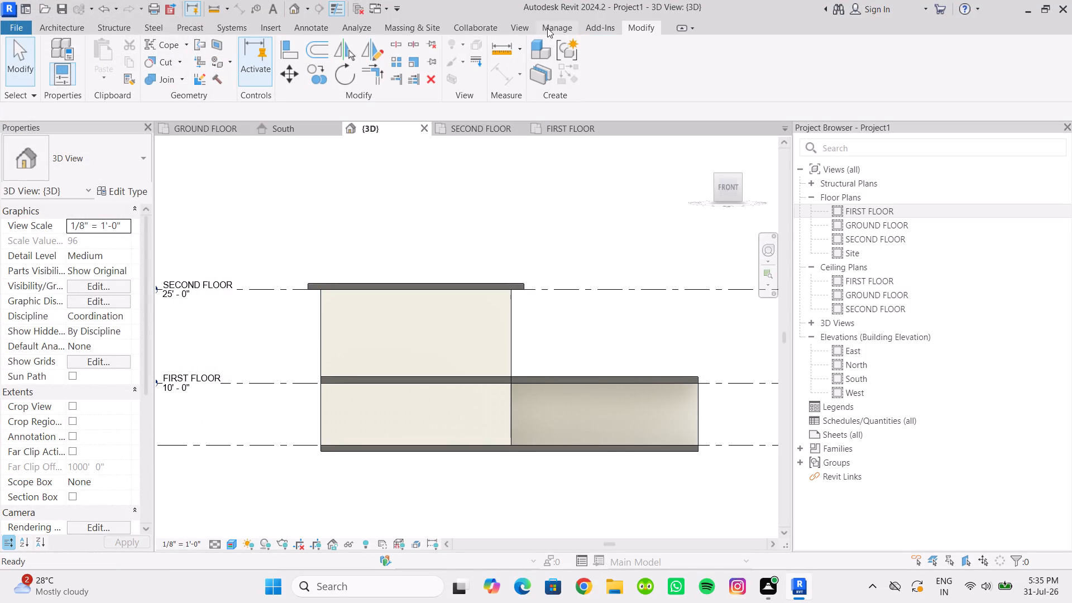
left_click(72, 58)
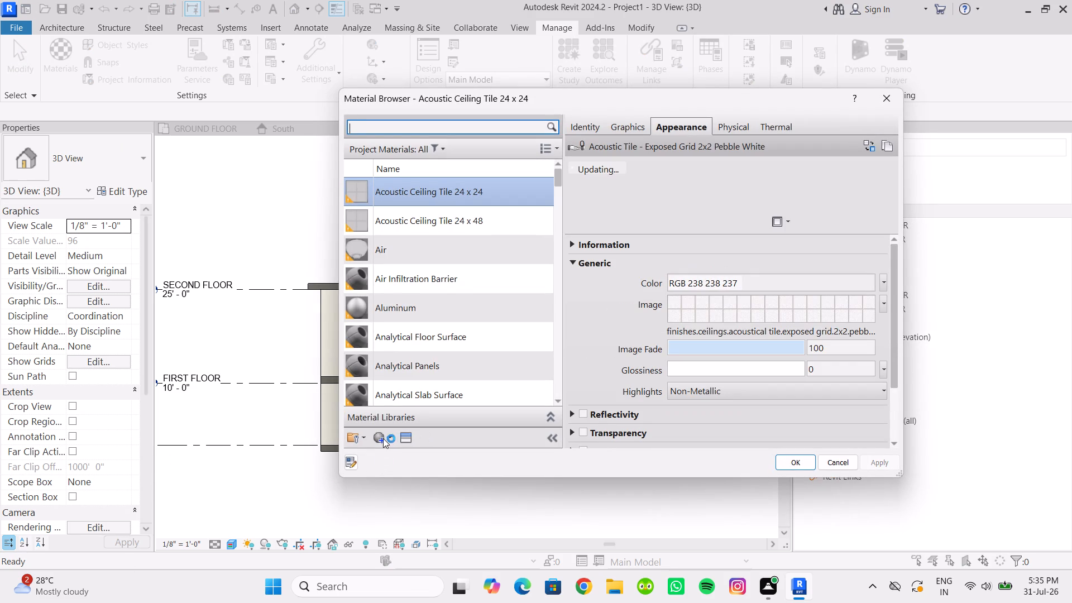
left_click(380, 439)
left_click(413, 462)
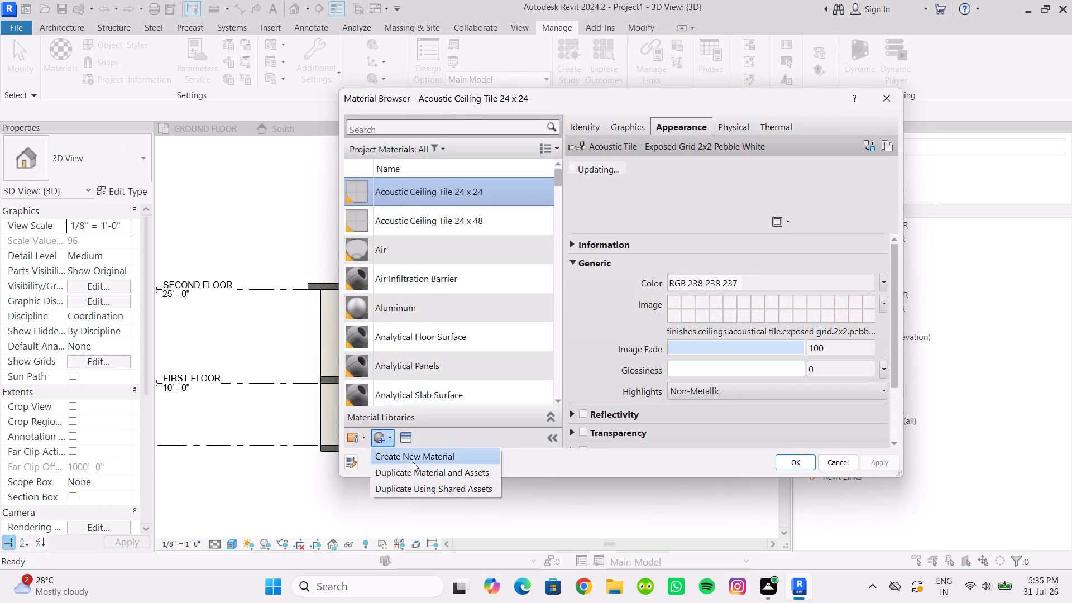
right_click(448, 269)
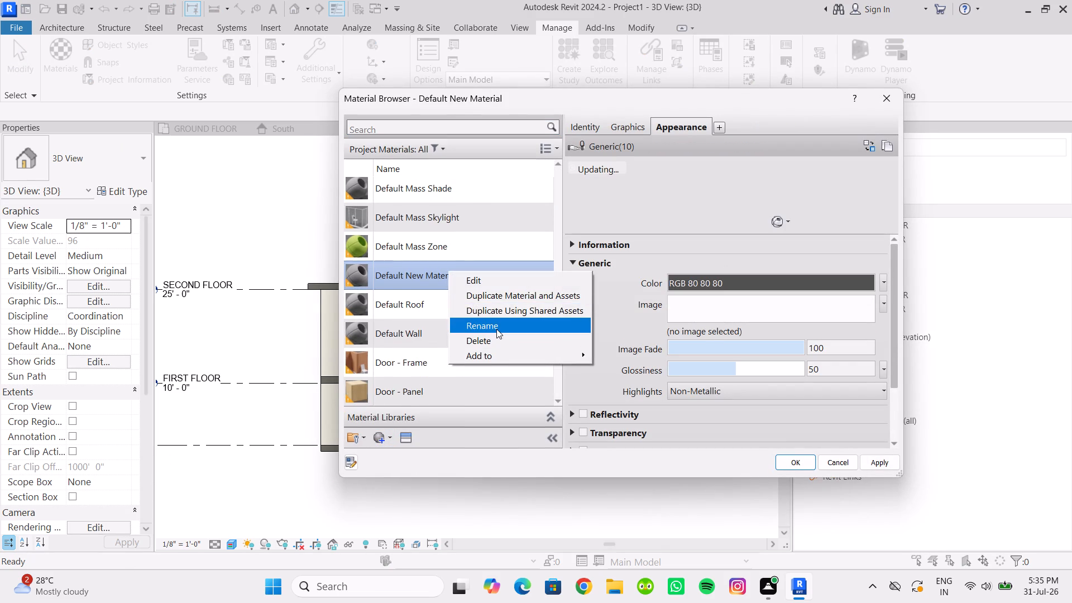
left_click(496, 329)
type("WHIT")
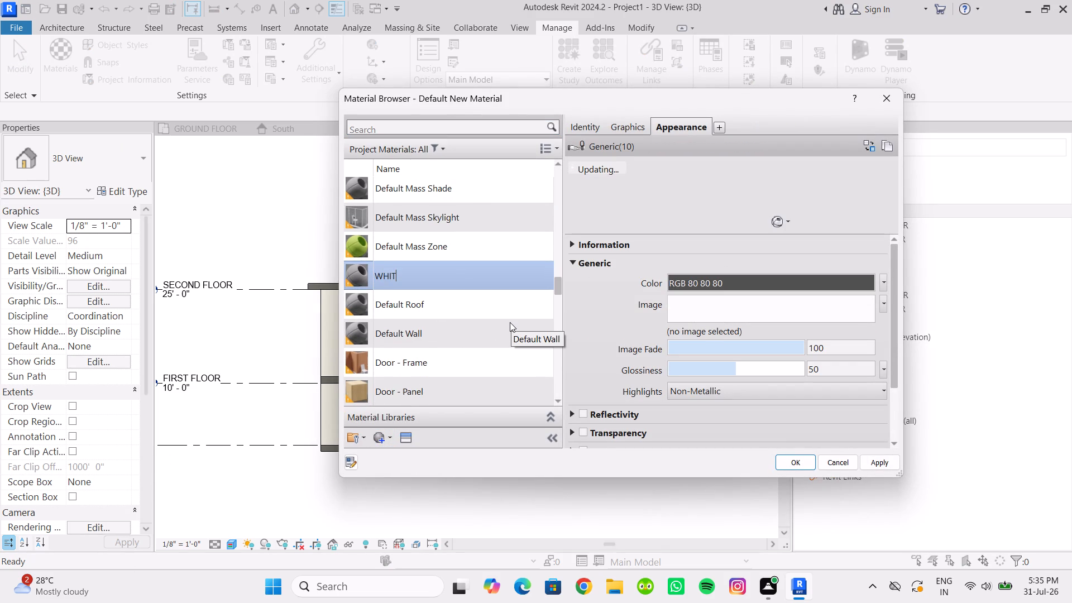
key("BackSpace")
type("TE COLUR")
key("space")
key("BackSpace")
key("BackSpace")
key("BackSpace")
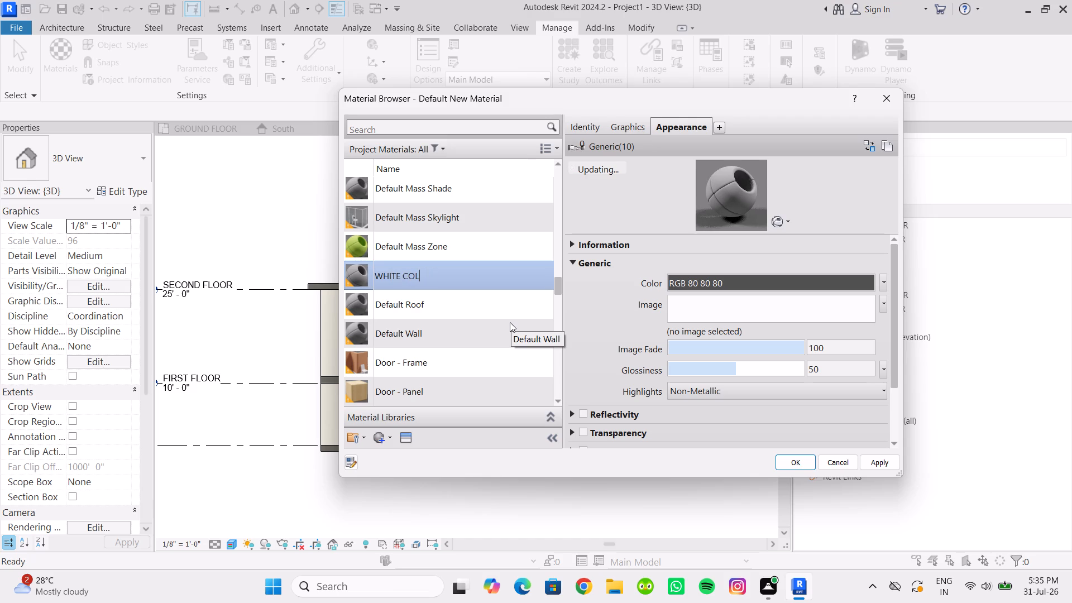
type("OUR F")
type("OR WALLS")
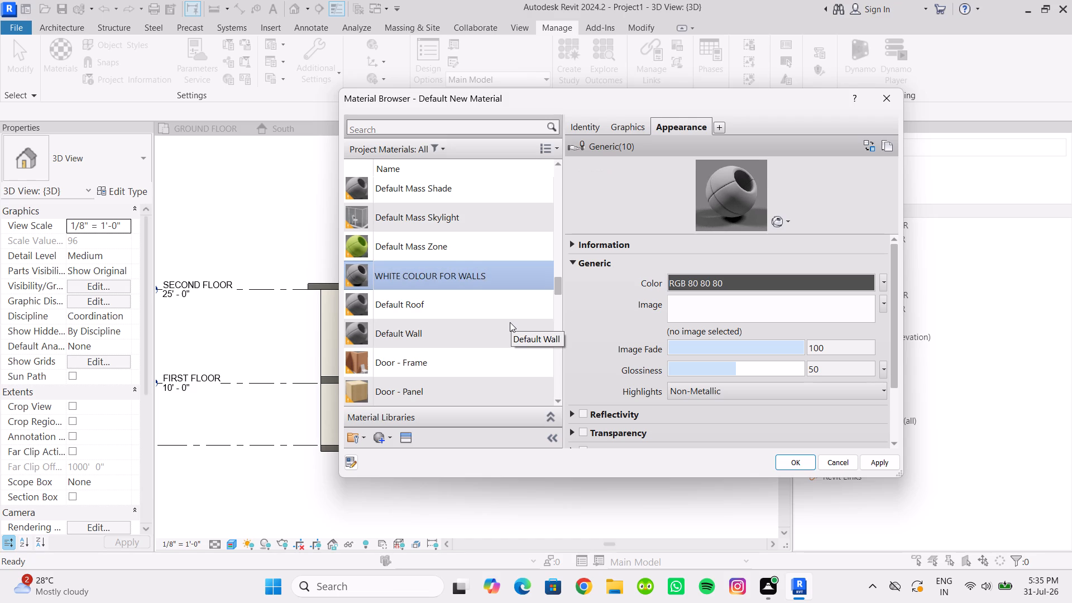
Set the WHITE COLOUR FOR WALLS material's generic appearance colour to white, RGB 255 255 255.
left_click(825, 281)
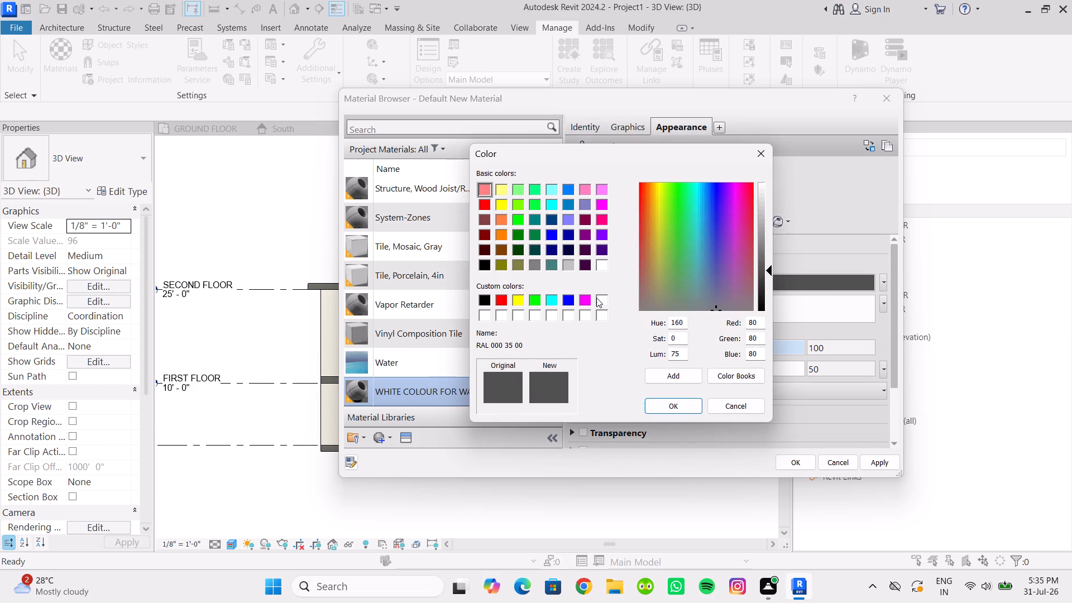
left_click(602, 300)
left_click(678, 405)
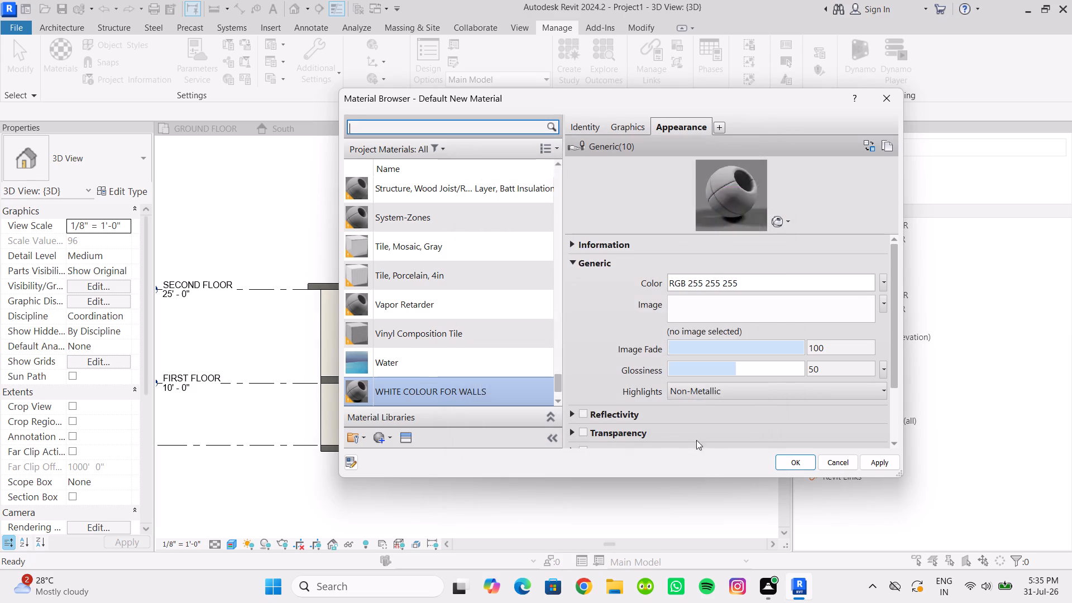
left_click(795, 466)
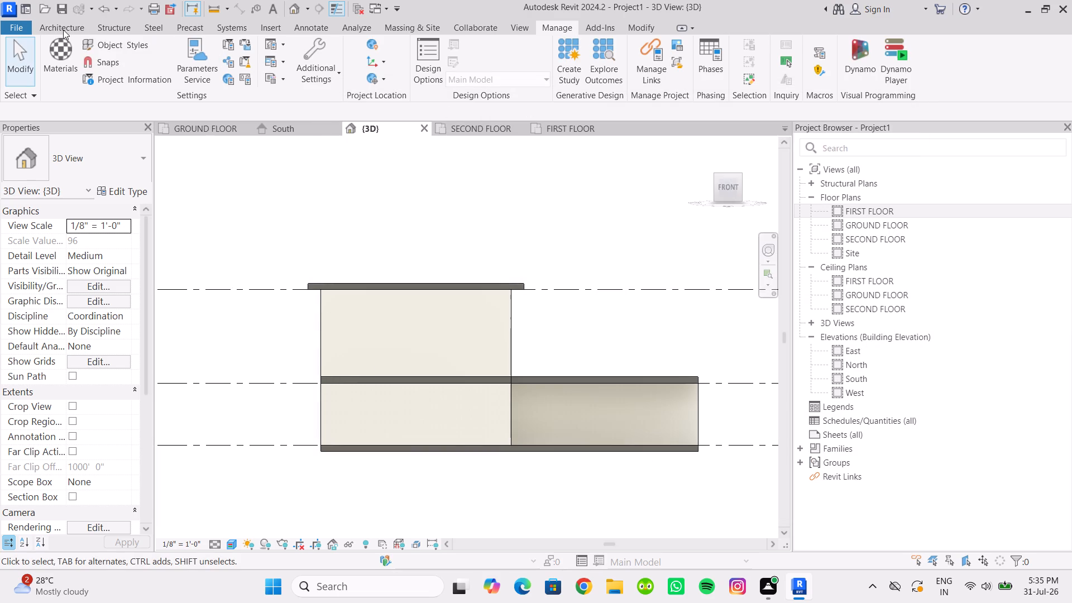
Paint the south walls of both storeys of the southwest block with the WHITE COLOUR FOR WALLS material.
left_click(644, 24)
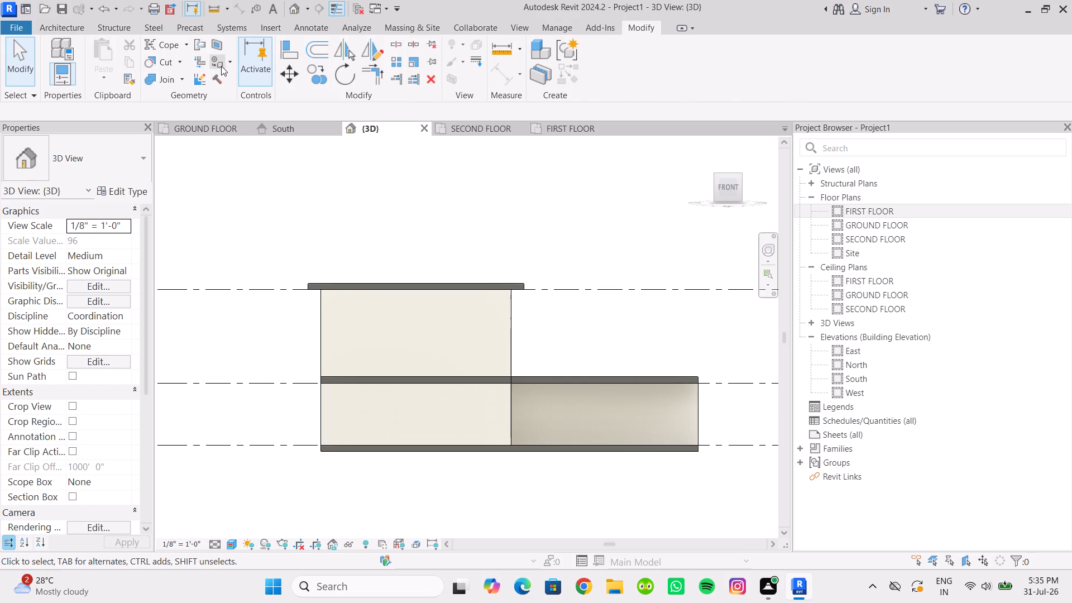
left_click(230, 64)
left_click(236, 90)
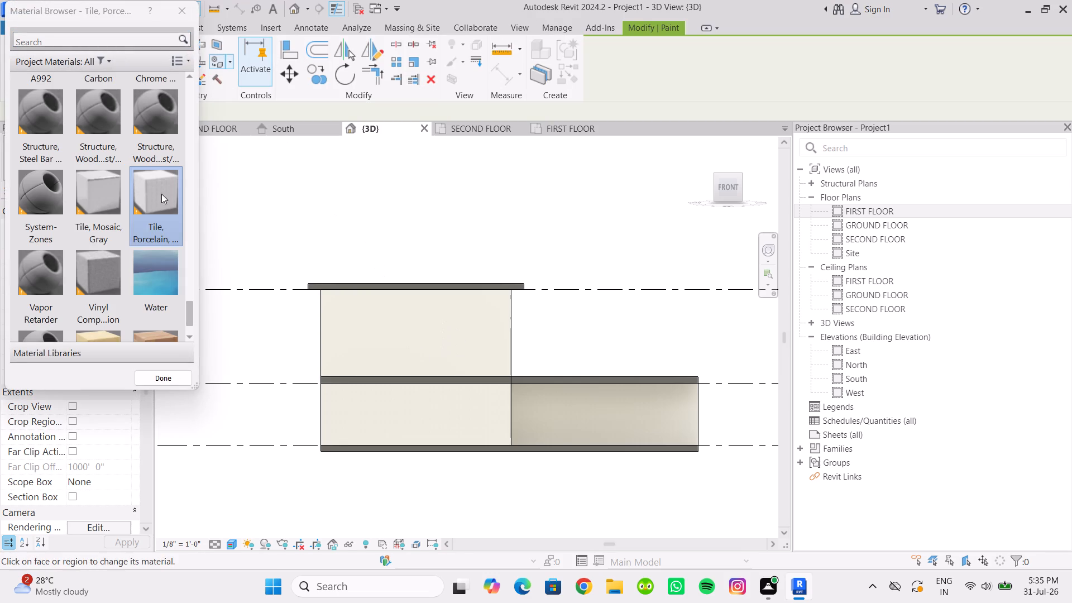
left_click(100, 32)
type("WHIYE")
key("BackSpace")
key("BackSpace")
key("BackSpace")
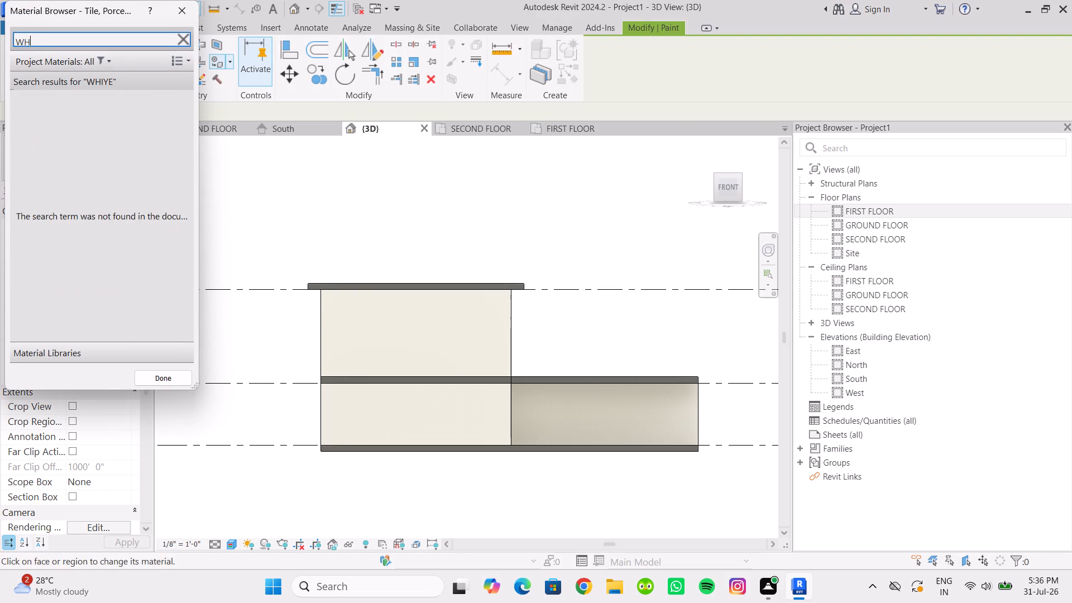
type("ITE")
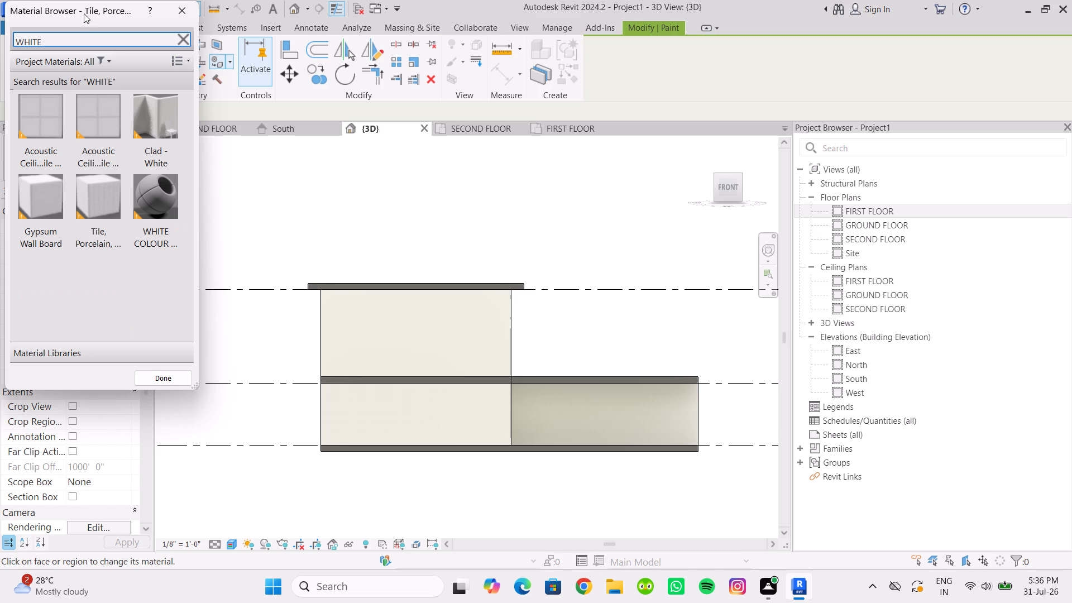
double_click(142, 205)
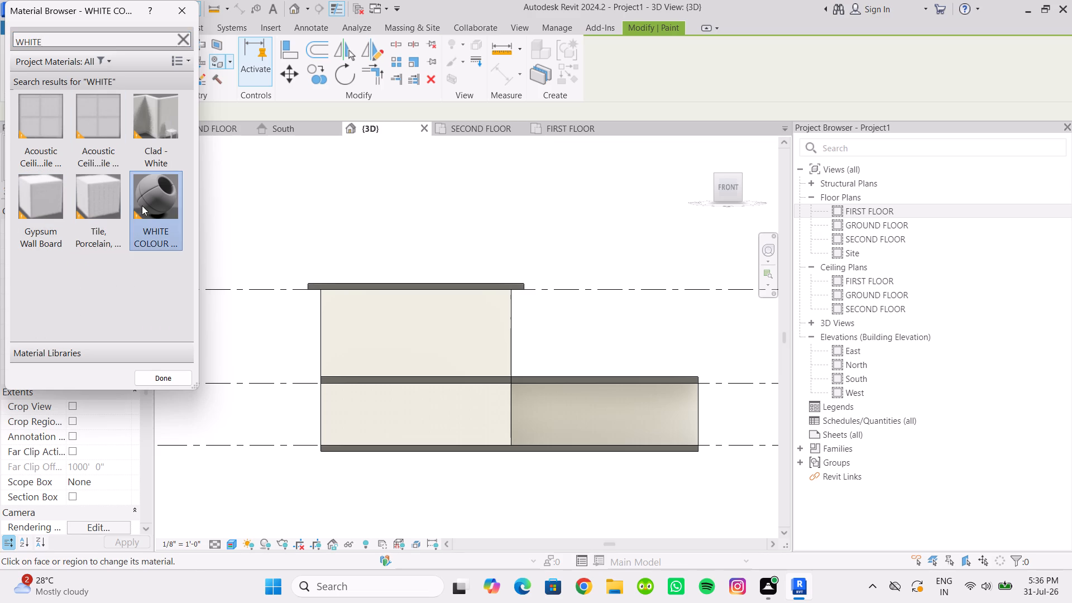
left_click(367, 340)
left_click(414, 406)
Paint the west walls of the upper room and the ground floor with WHITE COLOUR FOR WALLS.
scroll(414, 437, "up", 1)
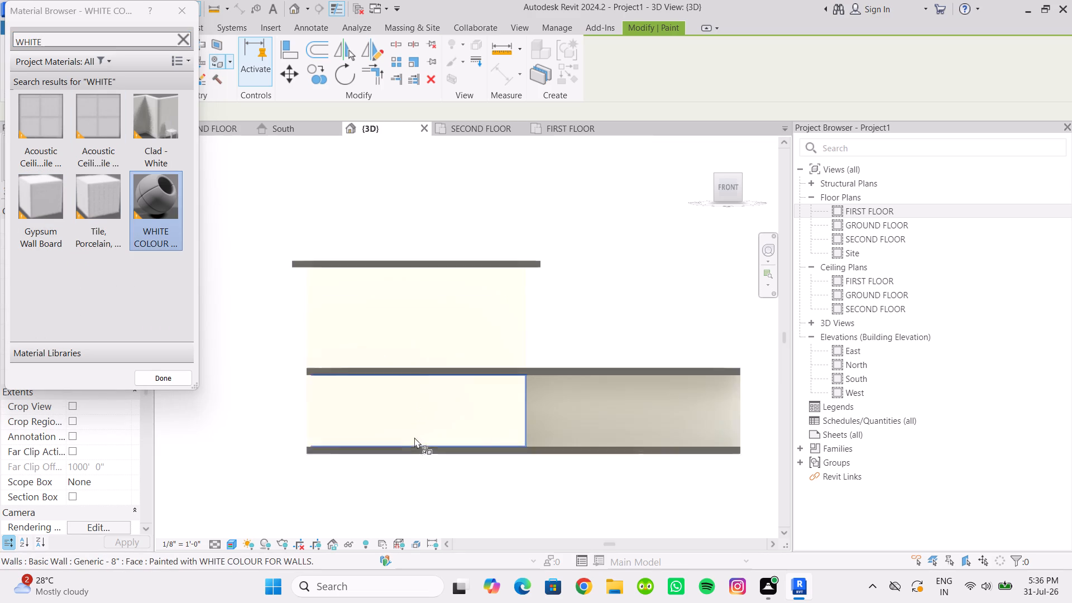
scroll(414, 437, "up", 2)
scroll(390, 385, "down", 2)
middle_click_drag(390, 386, 408, 401, "shift")
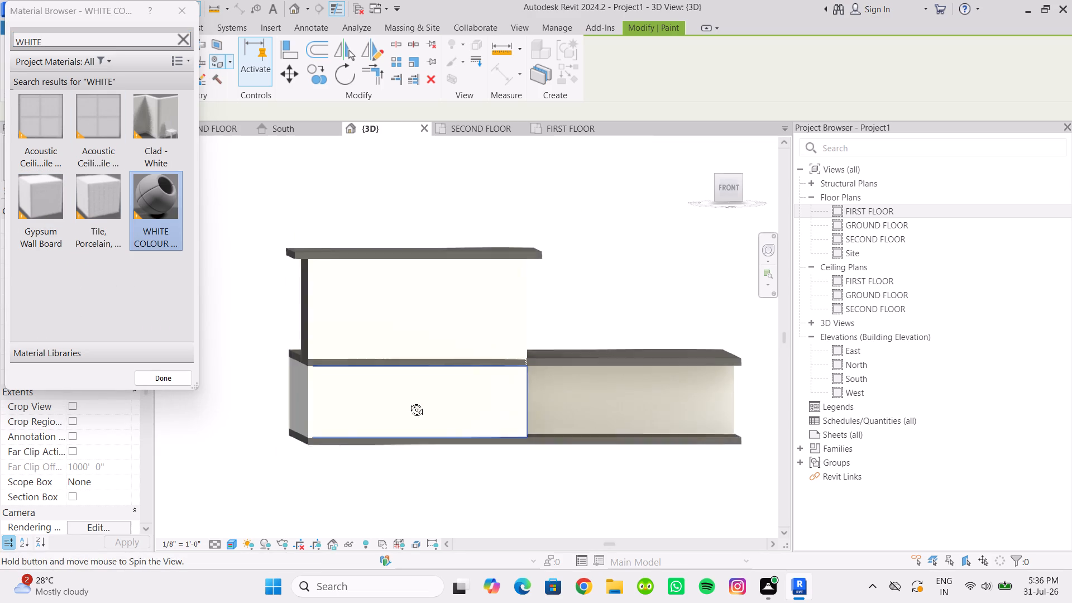
middle_click_drag(408, 401, 522, 455, "shift")
left_click(506, 417)
left_click(444, 486)
Continue the WHITE COLOUR FOR WALLS paint around the building's rear and onto the ground-floor east wall.
scroll(458, 477, "down", 1)
middle_click_drag(458, 477, 490, 484)
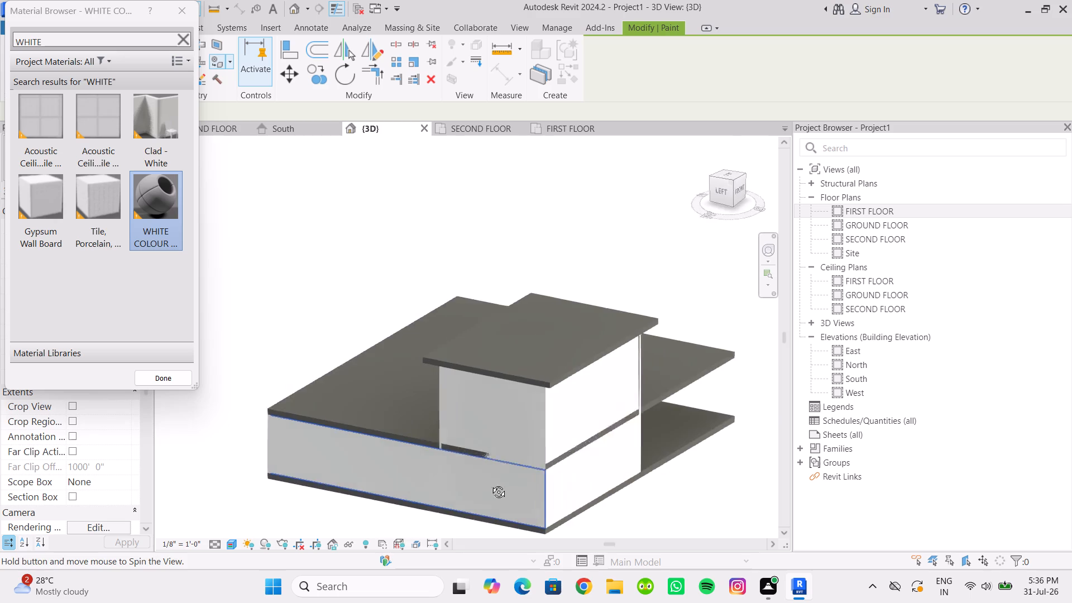
middle_click_drag(490, 484, 601, 486)
left_click(654, 398)
scroll(576, 396, "down", 2)
middle_click_drag(576, 396, 696, 407, "shift")
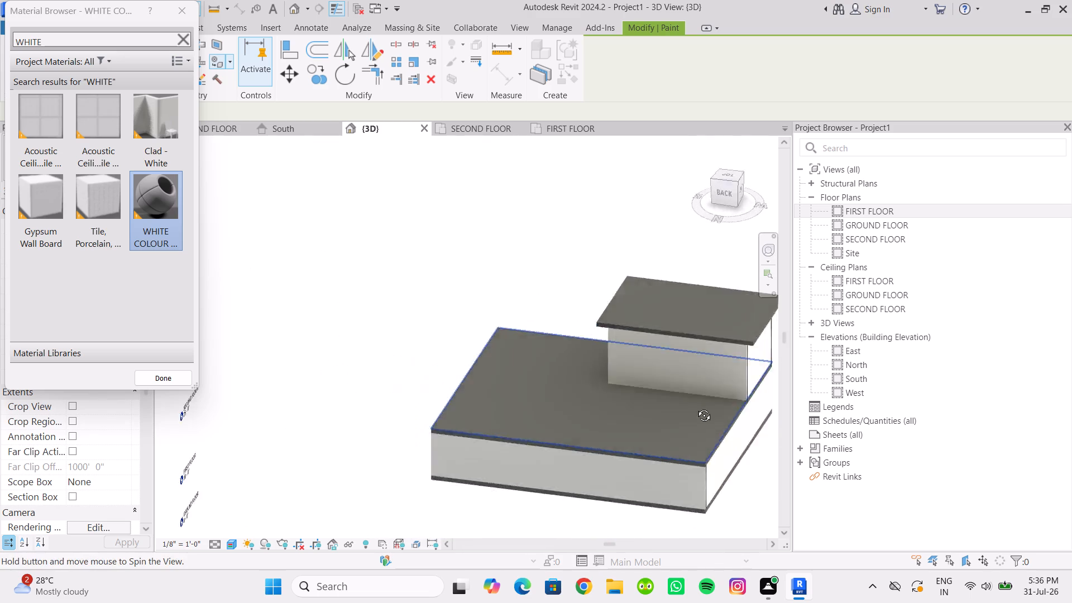
middle_click_drag(696, 407, 792, 380, "shift")
left_click(582, 326)
scroll(533, 368, "down", 1, "shift")
middle_click_drag(533, 368, 658, 333, "shift")
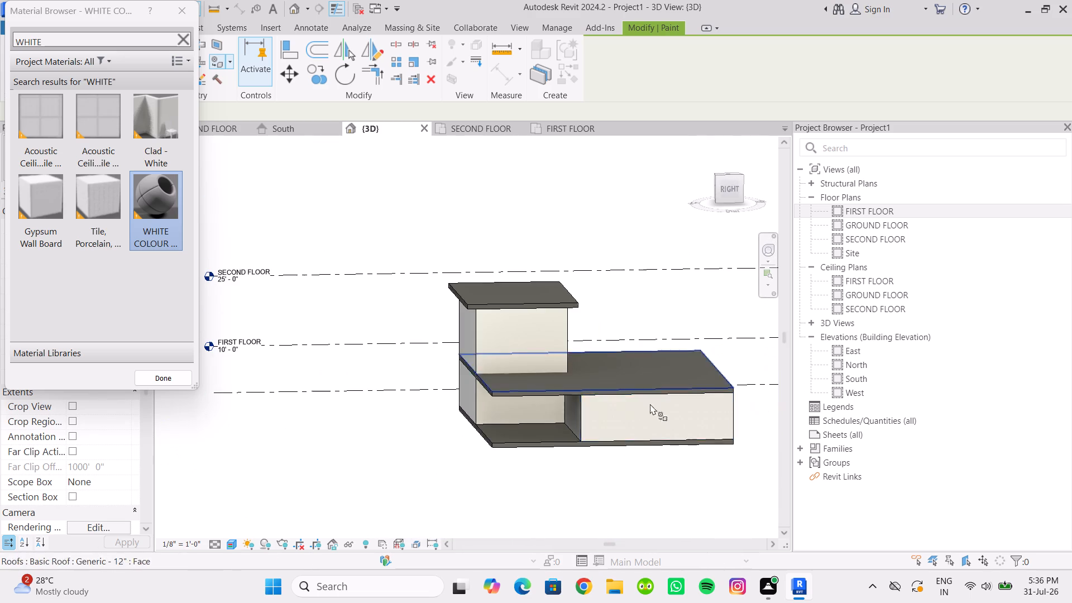
left_click(618, 414)
Paint the recessed ground-floor south wall, the adjoining east-facing wall under the upper room, and the ground-floor rear wall white.
scroll(555, 429, "up", 2)
middle_click_drag(555, 429, 648, 412, "shift")
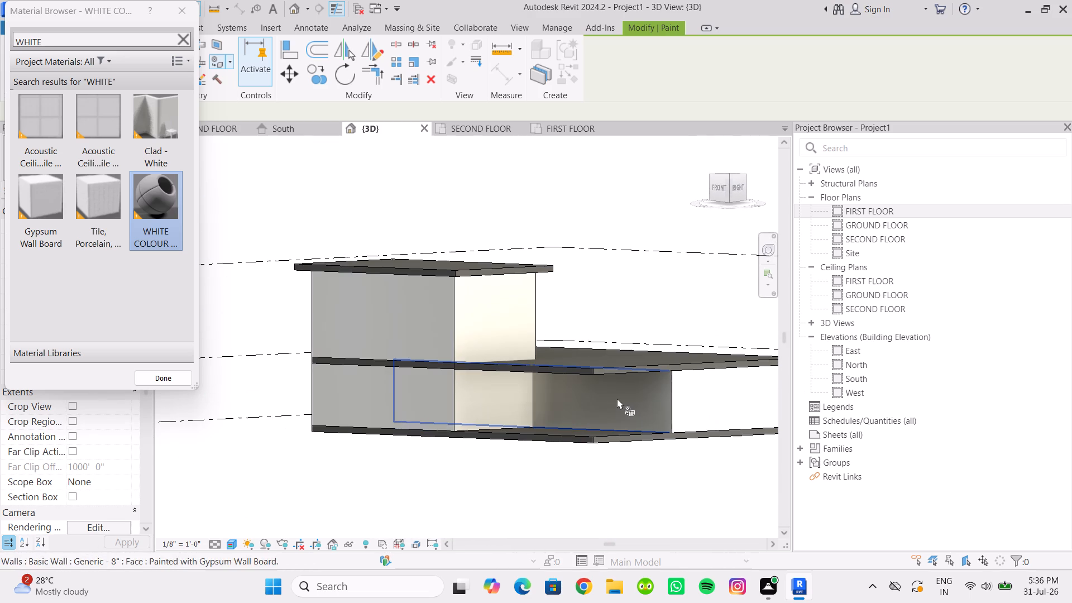
left_click(617, 398)
left_click(477, 388)
scroll(529, 411, "down", 2)
middle_click_drag(525, 412, 236, 394, "shift")
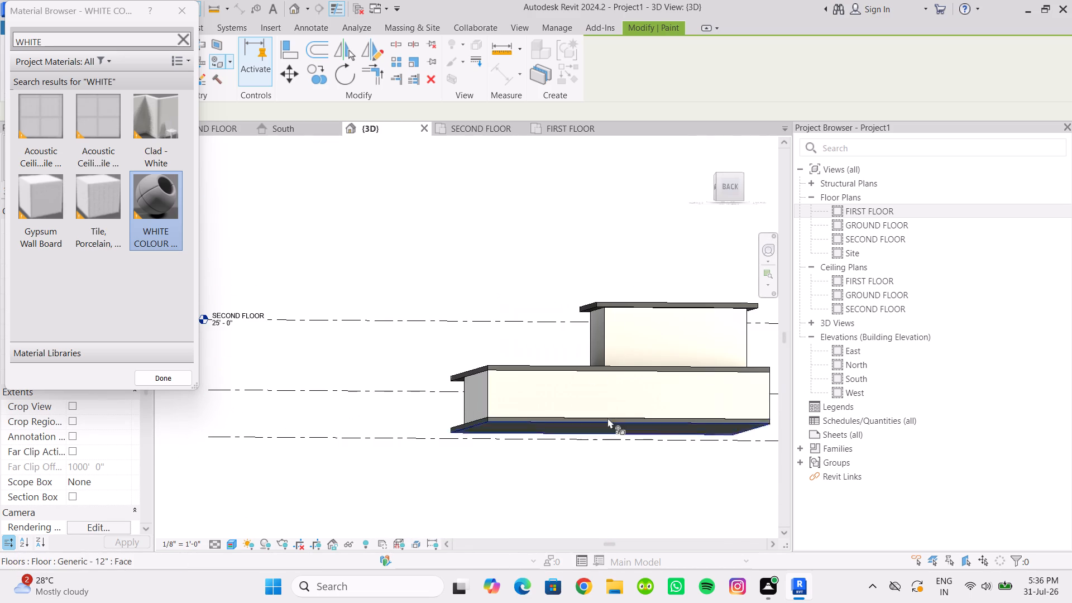
left_click(578, 402)
Go over the east, recessed south, projecting block and west walls again with WHITE COLOUR FOR WALLS.
scroll(521, 390, "down", 2)
middle_click_drag(521, 390, 535, 418, "shift")
scroll(620, 429, "up", 6)
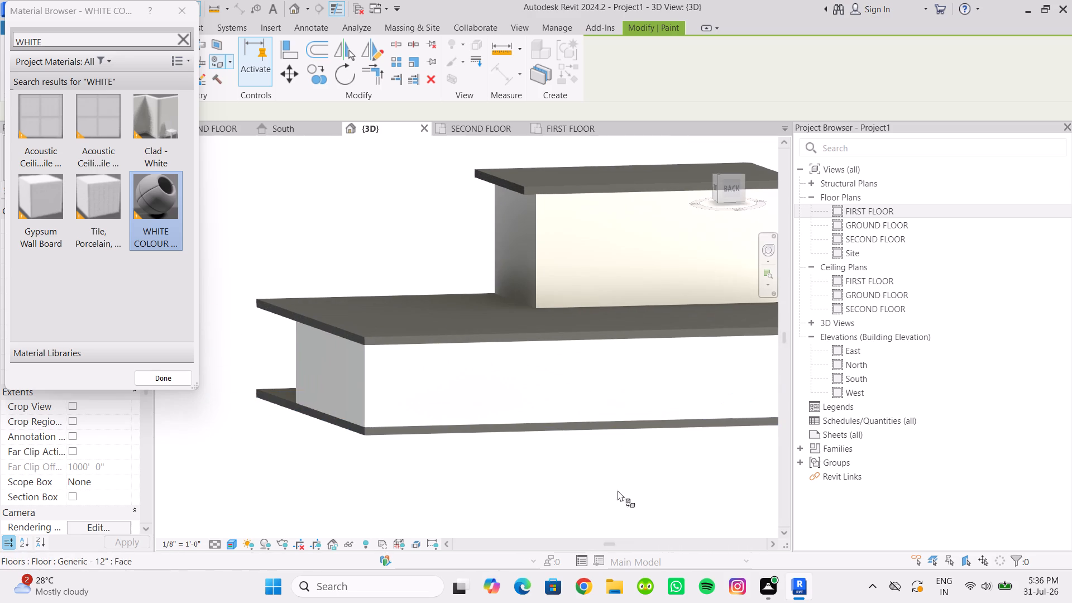
middle_click_drag(329, 367, 505, 391, "shift")
left_click(576, 400)
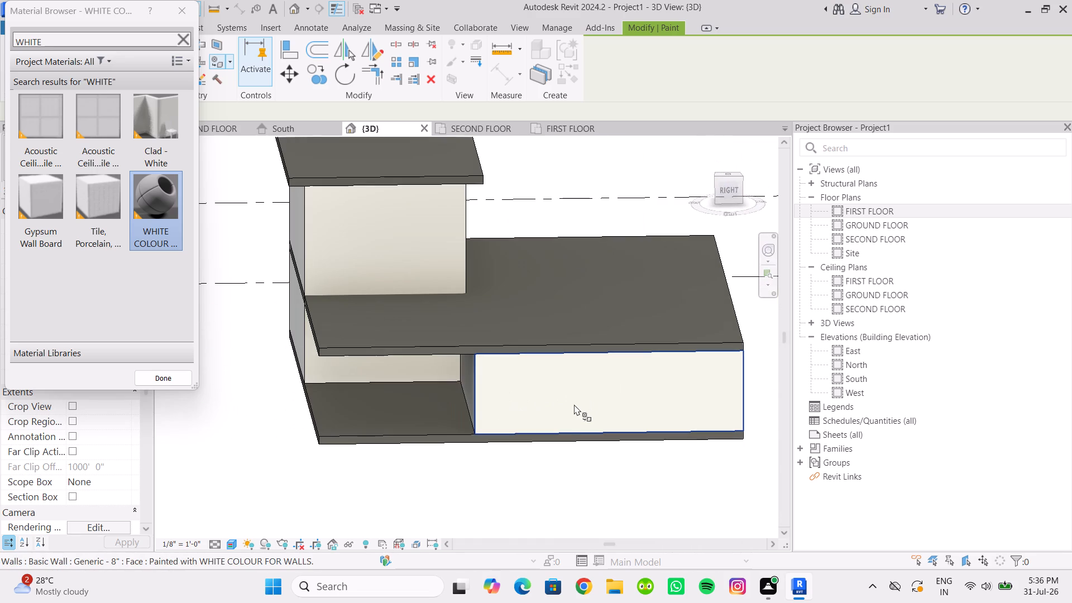
left_click(553, 386)
middle_click_drag(522, 404, 683, 378)
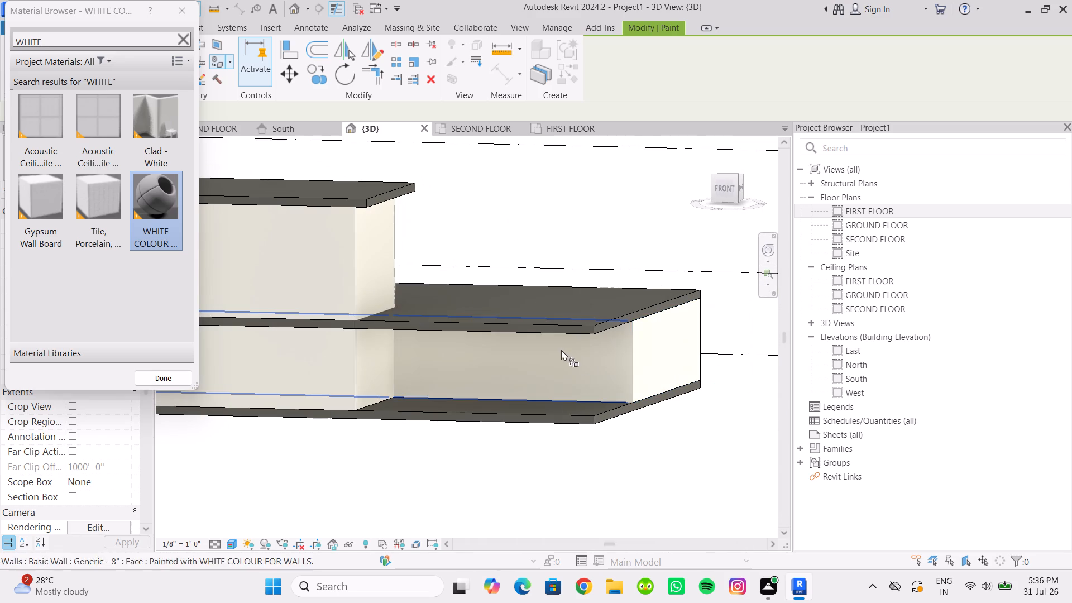
left_click(561, 350)
left_click(364, 372)
middle_click_drag(344, 379, 508, 396)
left_click(462, 400)
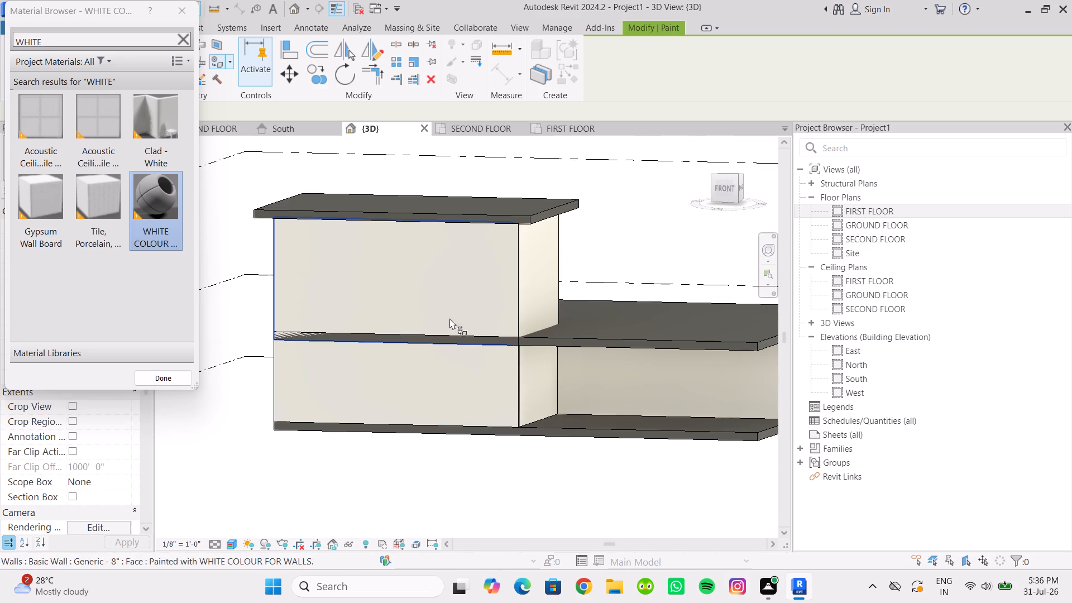
left_click(444, 293)
middle_click_drag(419, 314, 614, 346, "shift")
left_click(626, 345)
left_click(572, 460)
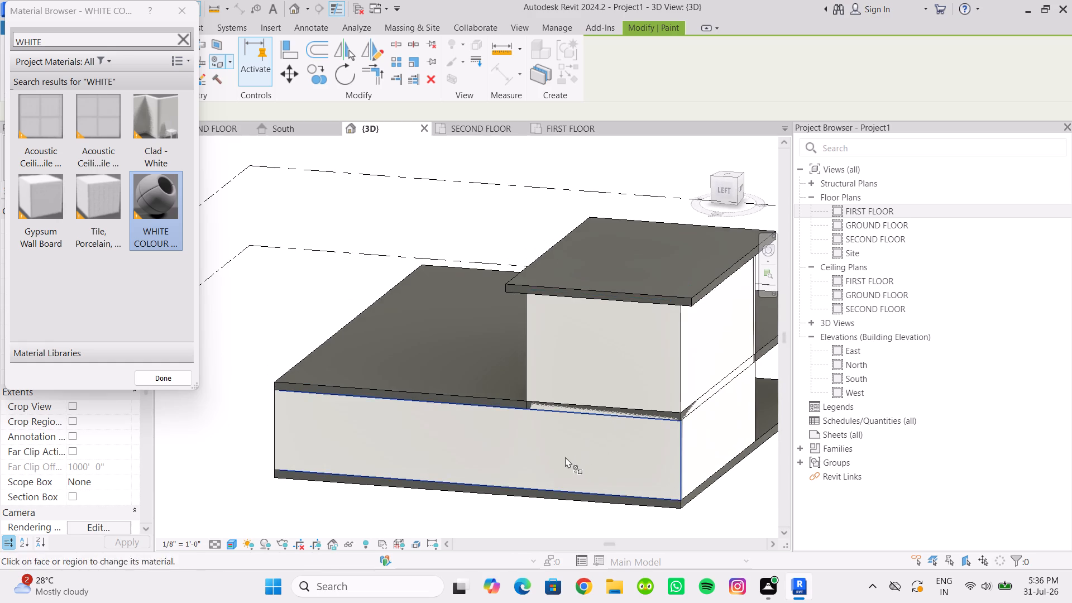
Examine the painted walls from all sides of the building in 3D and end the painting.
scroll(545, 436, "down", 3)
middle_click_drag(544, 435, 516, 317)
scroll(343, 333, "down", 4)
middle_click_drag(345, 346, 591, 361)
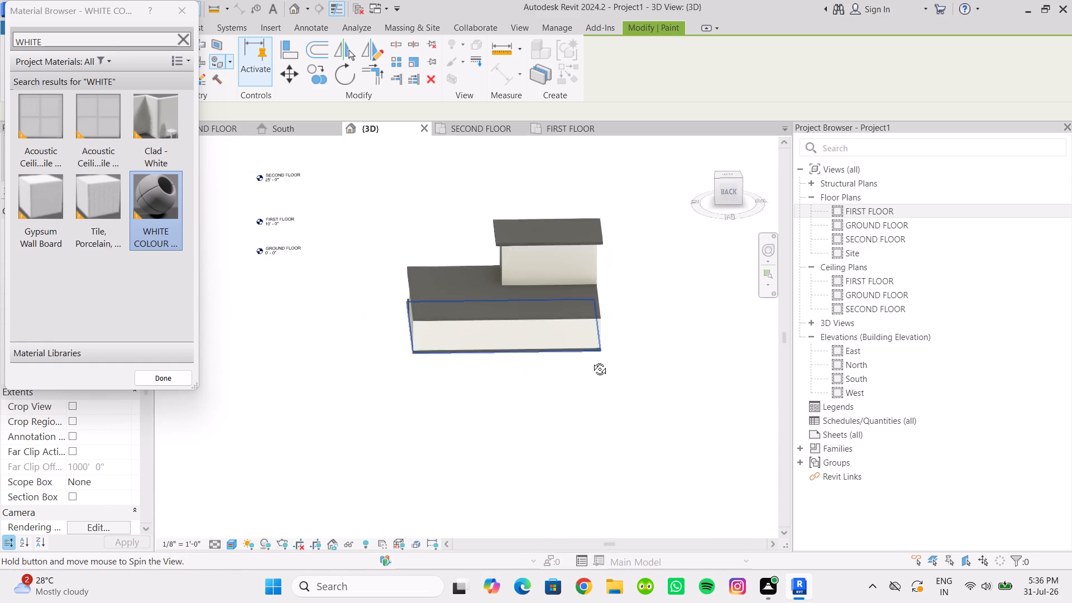
middle_click_drag(591, 361, 477, 337)
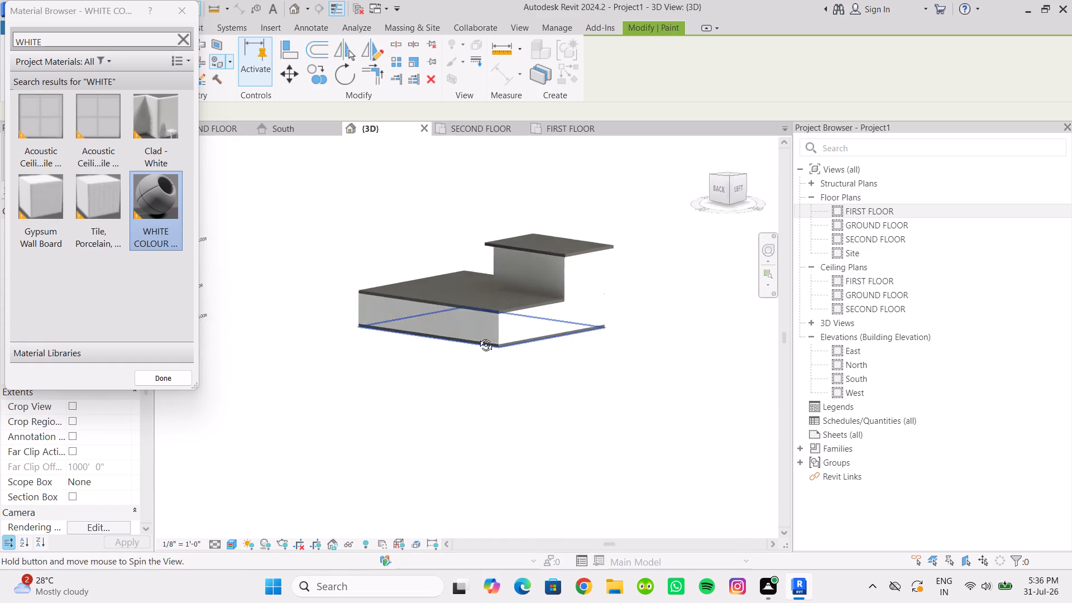
middle_click_drag(477, 337, 301, 377)
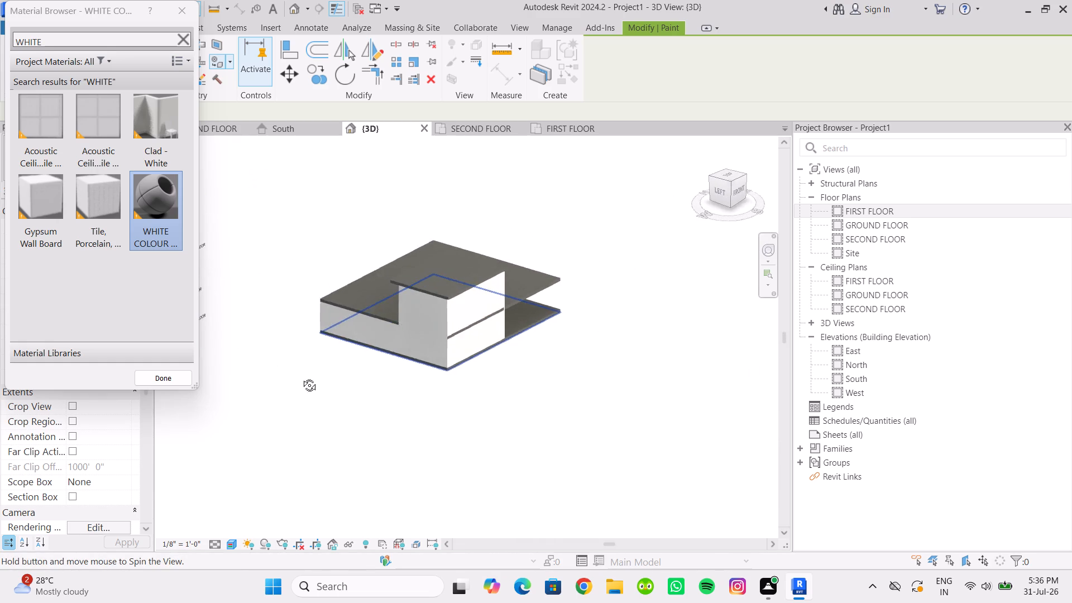
middle_click_drag(301, 377, 186, 336)
scroll(466, 376, "up", 2)
middle_click_drag(460, 378, 594, 481)
scroll(592, 484, "down", 2)
middle_click_drag(585, 480, 313, 449, "shift")
scroll(547, 464, "down", 2)
middle_click_drag(542, 462, 448, 448)
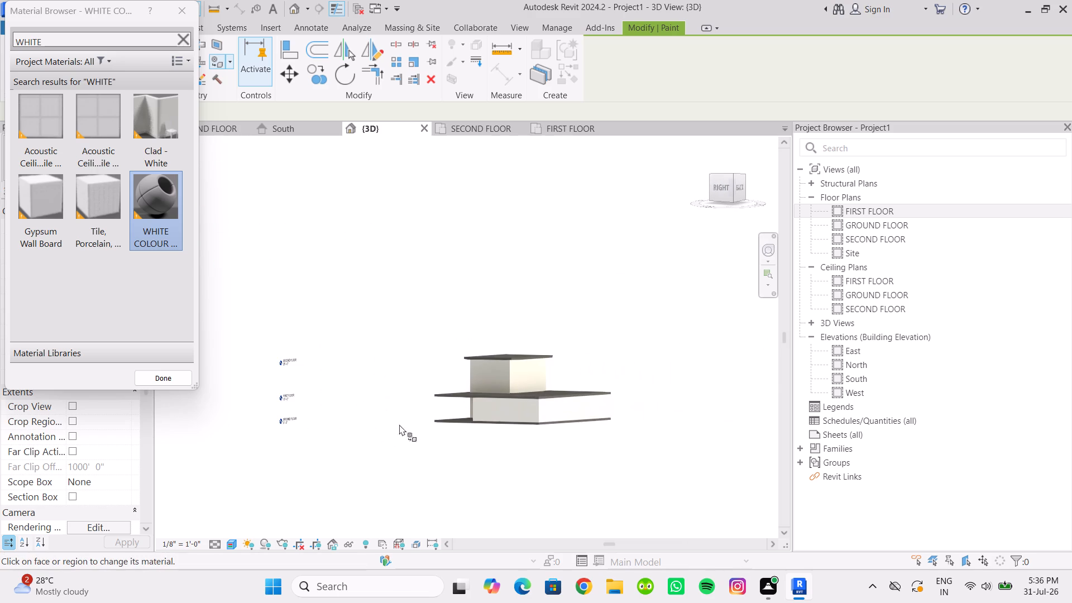
left_click(173, 6)
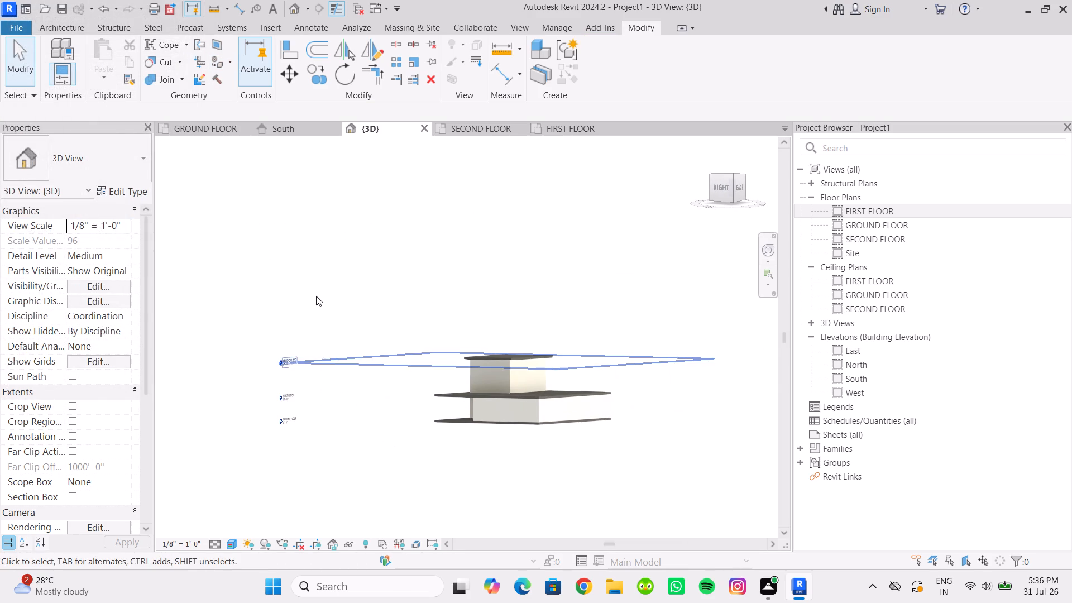
In the South elevation, set the base offset of the four upper-storey walls to 12".
left_click(285, 121)
left_click(292, 126)
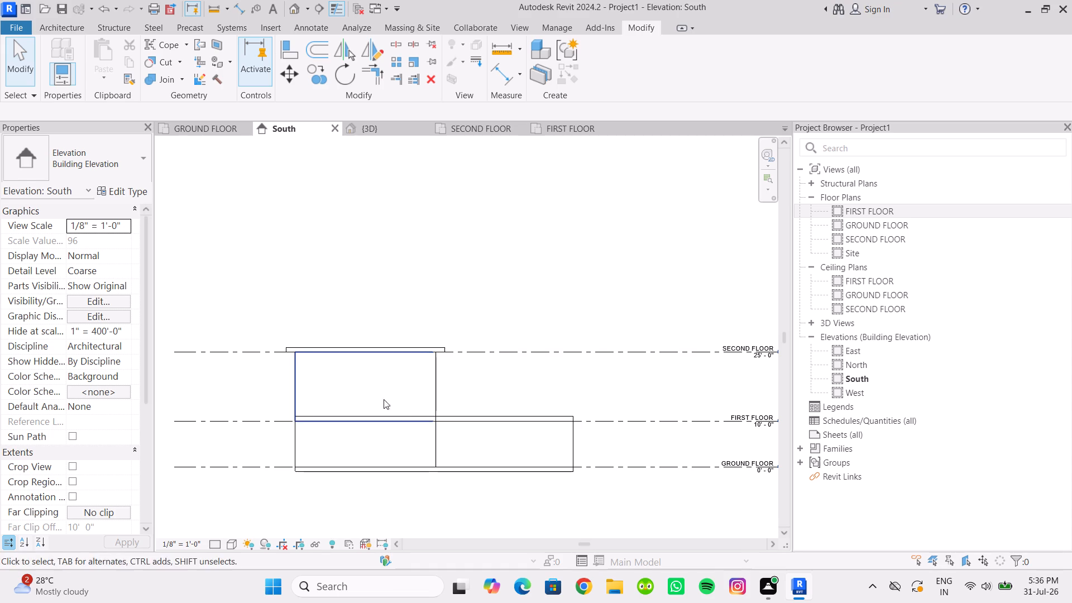
left_click_drag(453, 405, 225, 359)
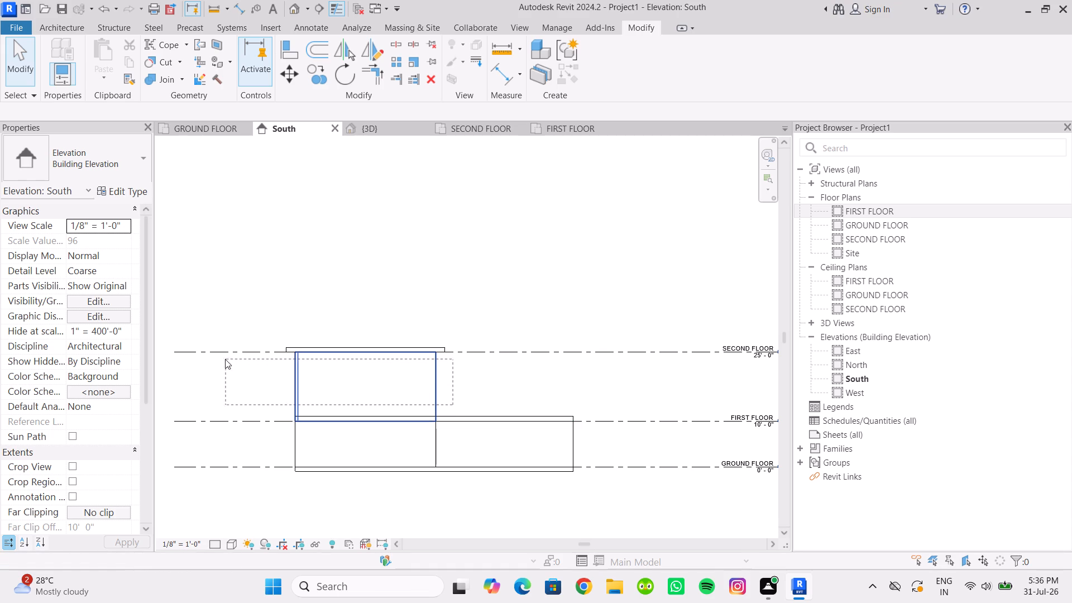
left_click_drag(225, 359, 216, 361)
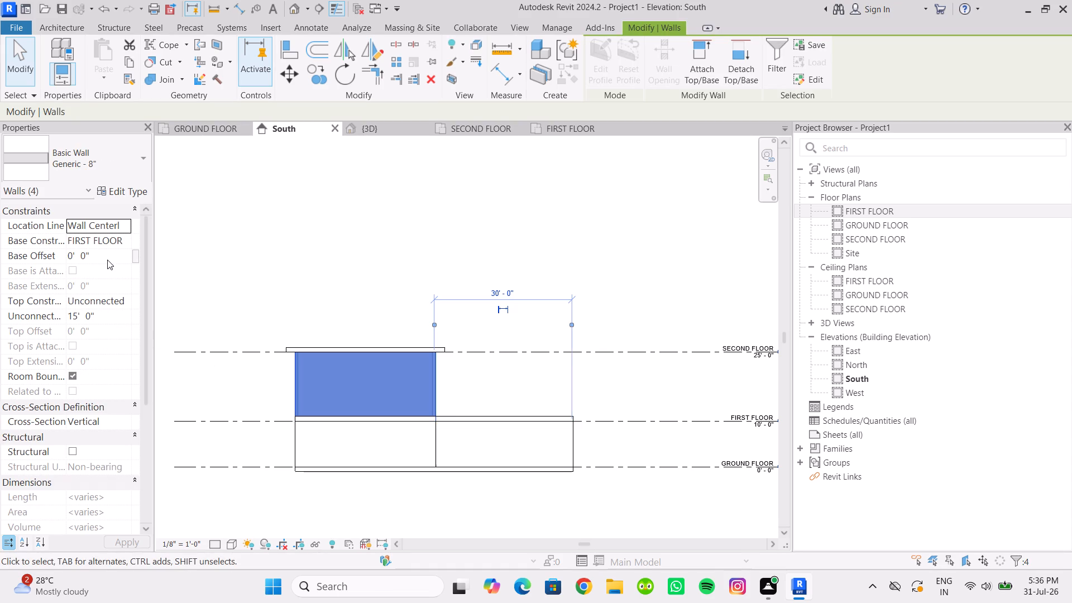
left_click(107, 258)
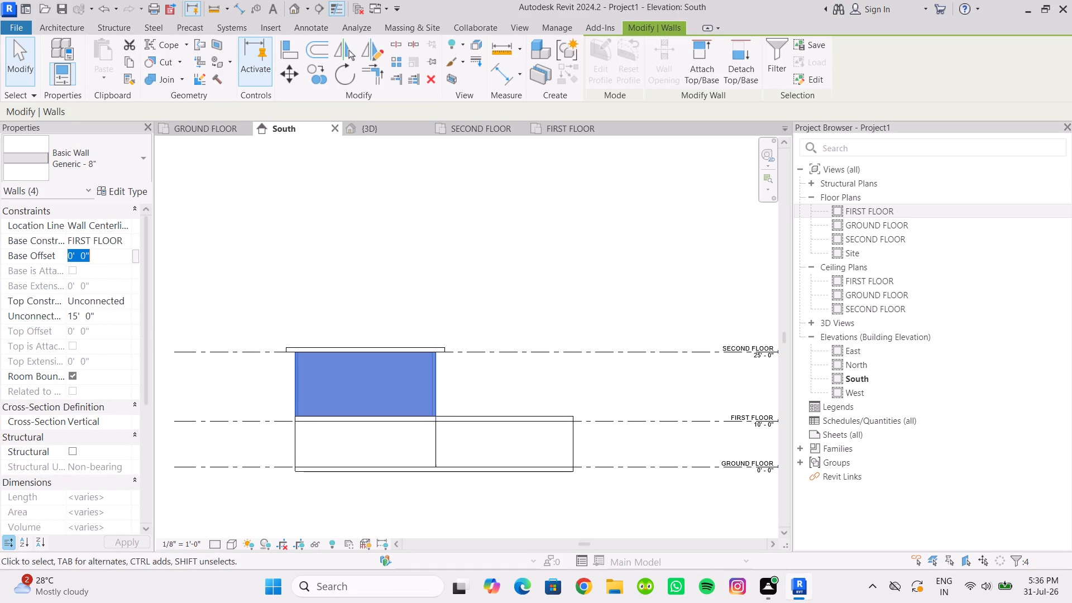
type("12'")
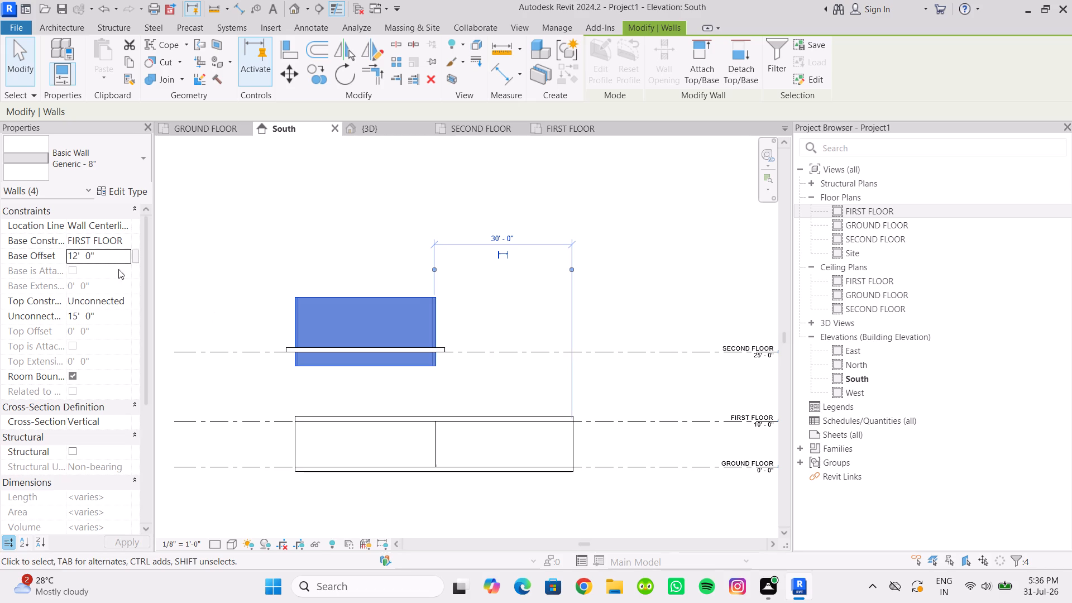
left_click(103, 255)
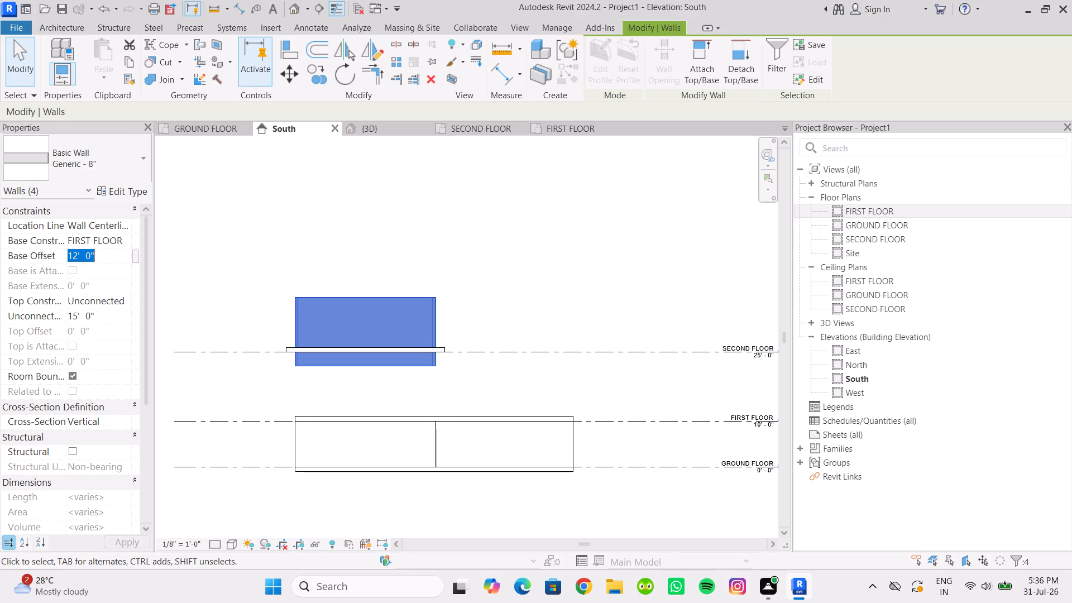
type("12\"")
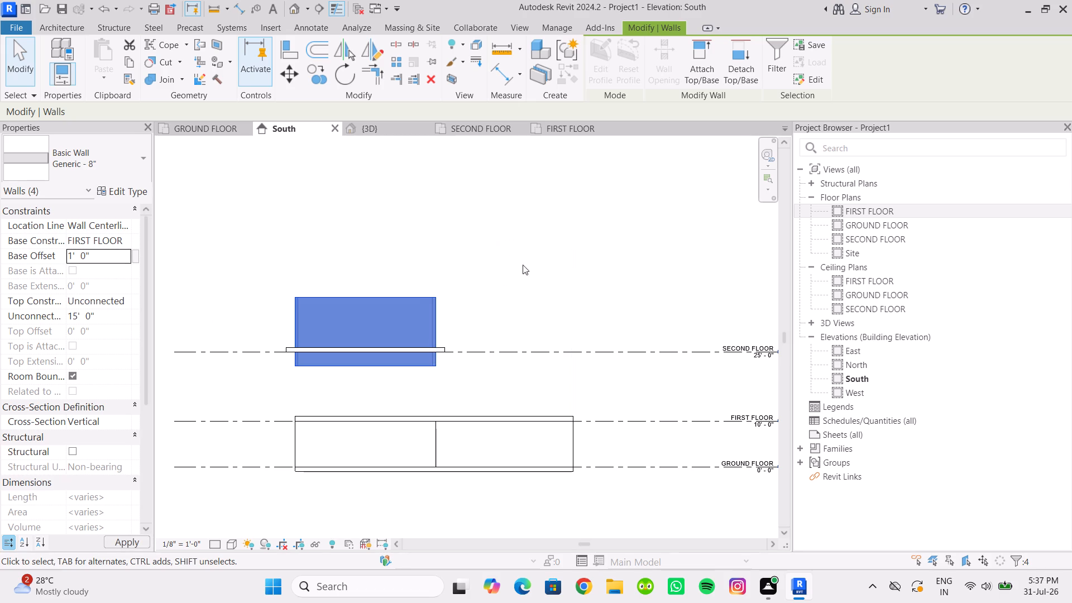
left_click(423, 262)
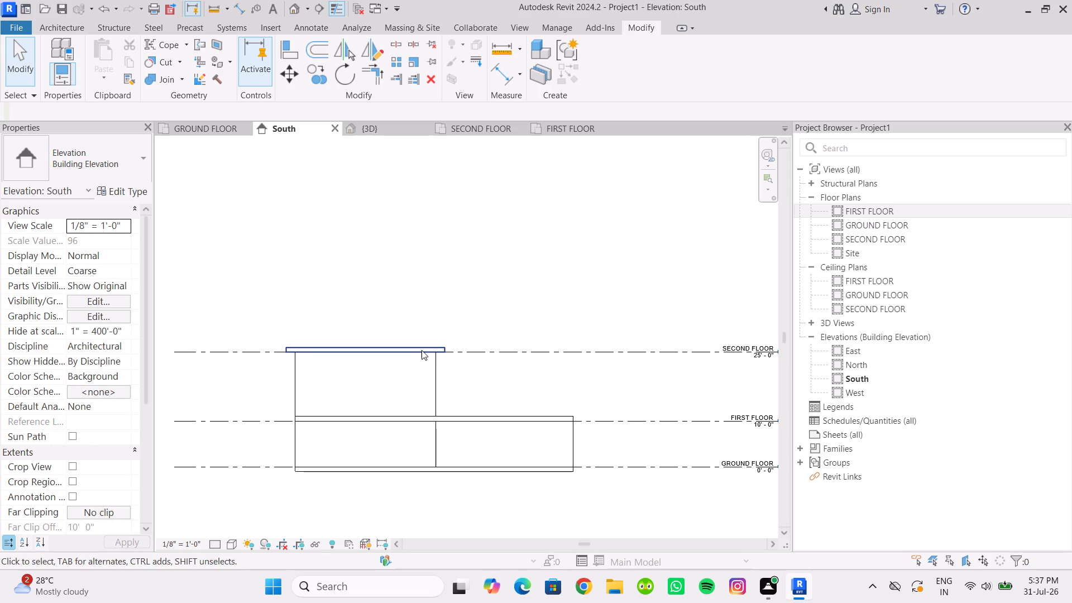
Set the upper roof's base offset from the SECOND FLOOR level to 12".
left_click(458, 313)
scroll(424, 353, "up", 5)
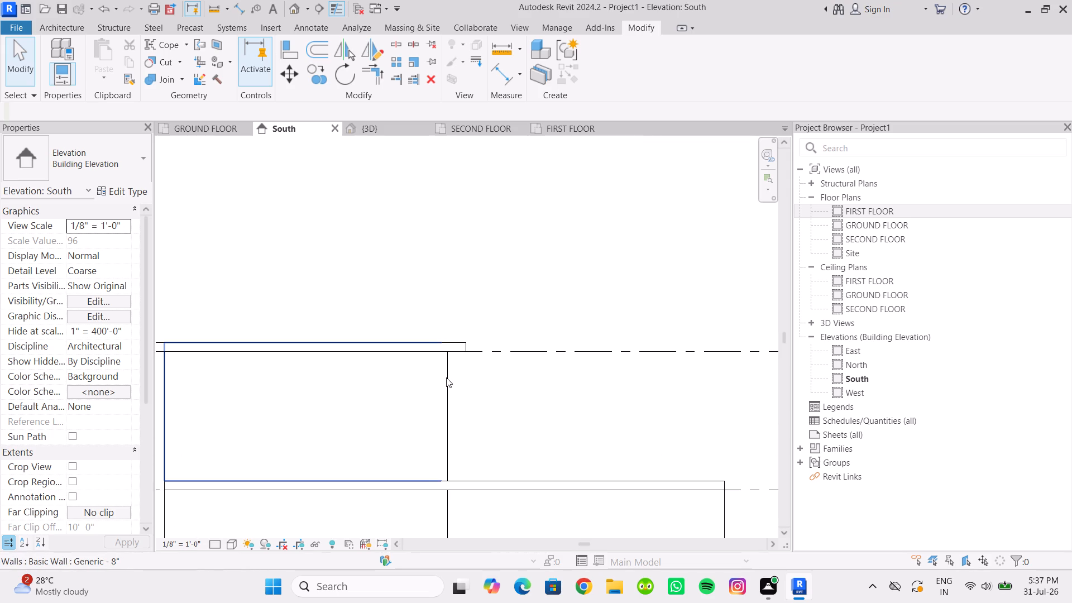
left_click(463, 347)
left_click(94, 269)
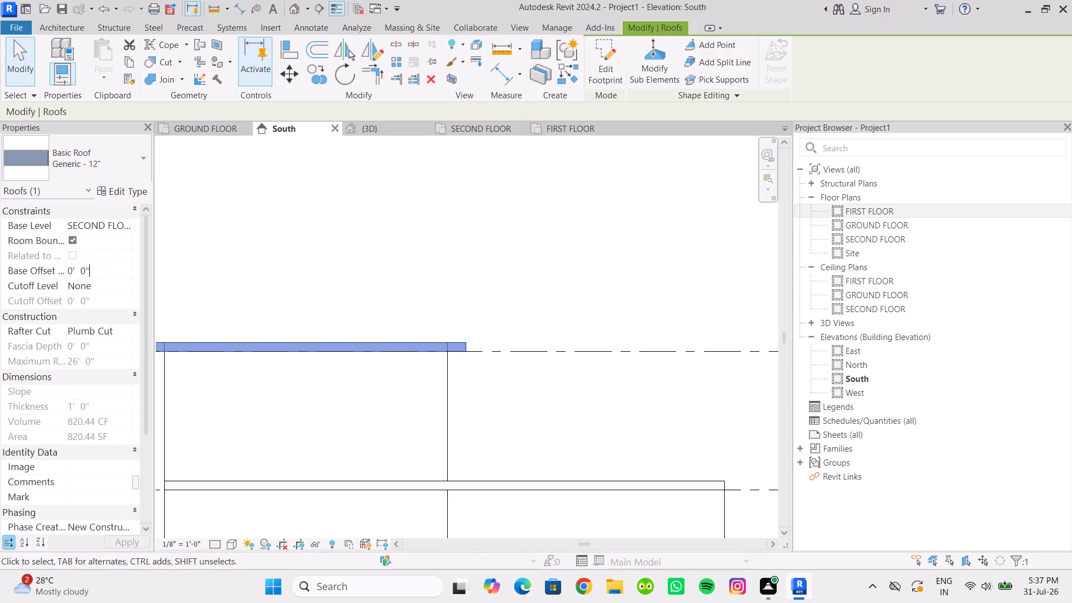
left_click_drag(97, 268, 28, 272)
type("12\"")
left_click(423, 305)
scroll(564, 248, "down", 3)
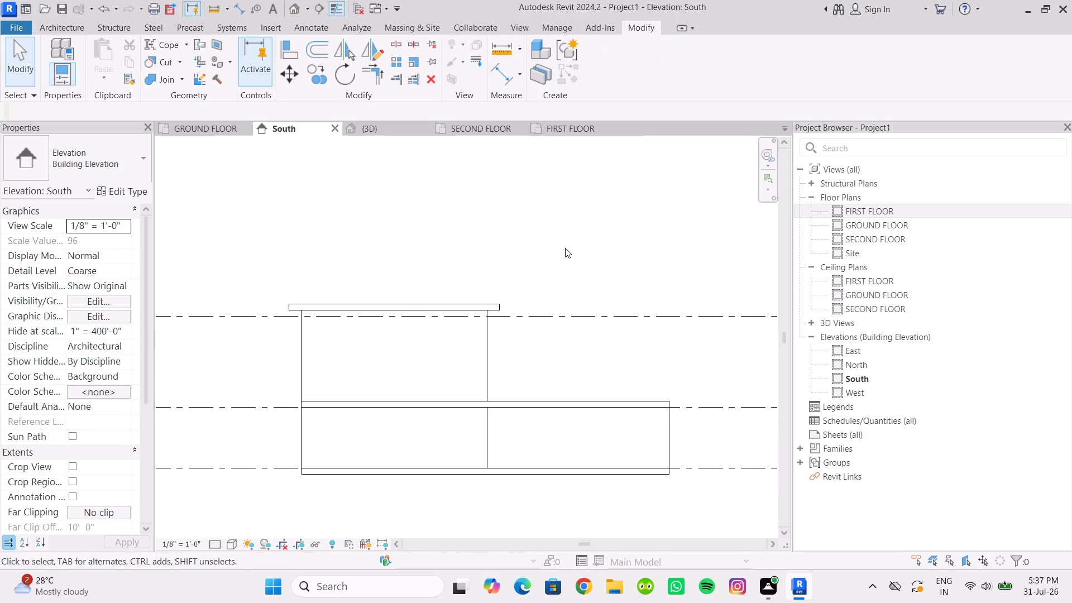
scroll(545, 337, "down", 3)
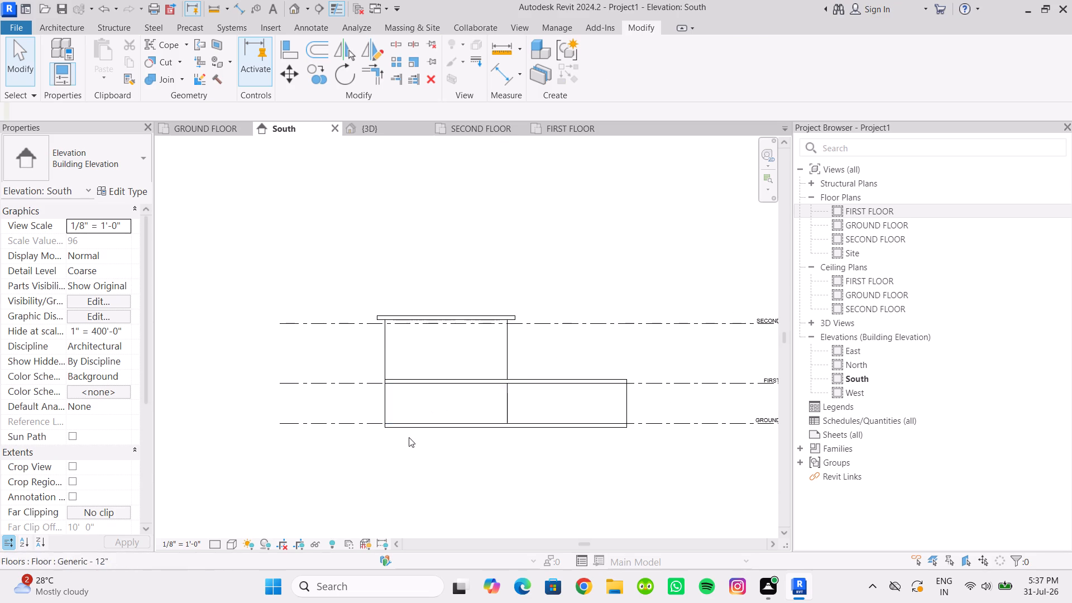
Examine the raised upper storey and roof in 3D from the side and front against the level lines.
scroll(408, 440, "down", 2)
middle_click_drag(405, 442, 403, 423, "shift")
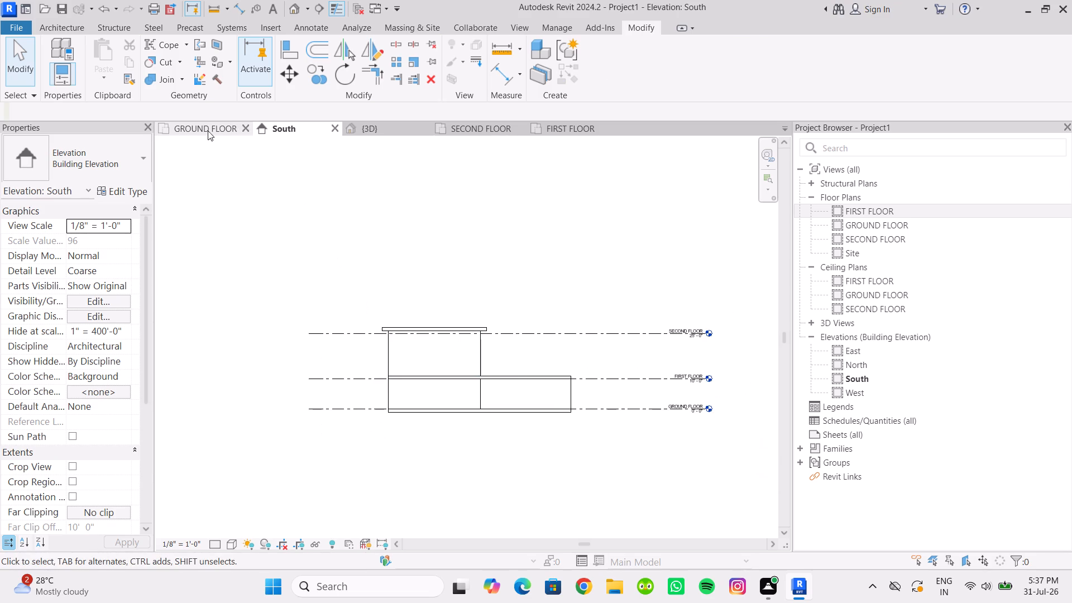
left_click(205, 131)
left_click(390, 127)
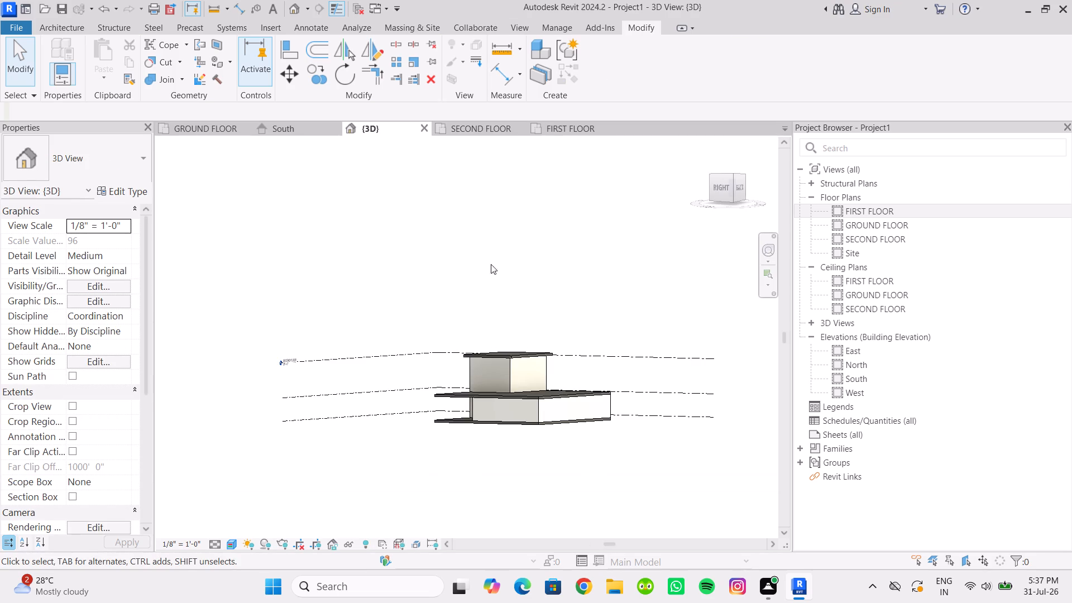
scroll(512, 400, "up", 6)
scroll(504, 342, "up", 4)
middle_click_drag(508, 332, 604, 318, "shift")
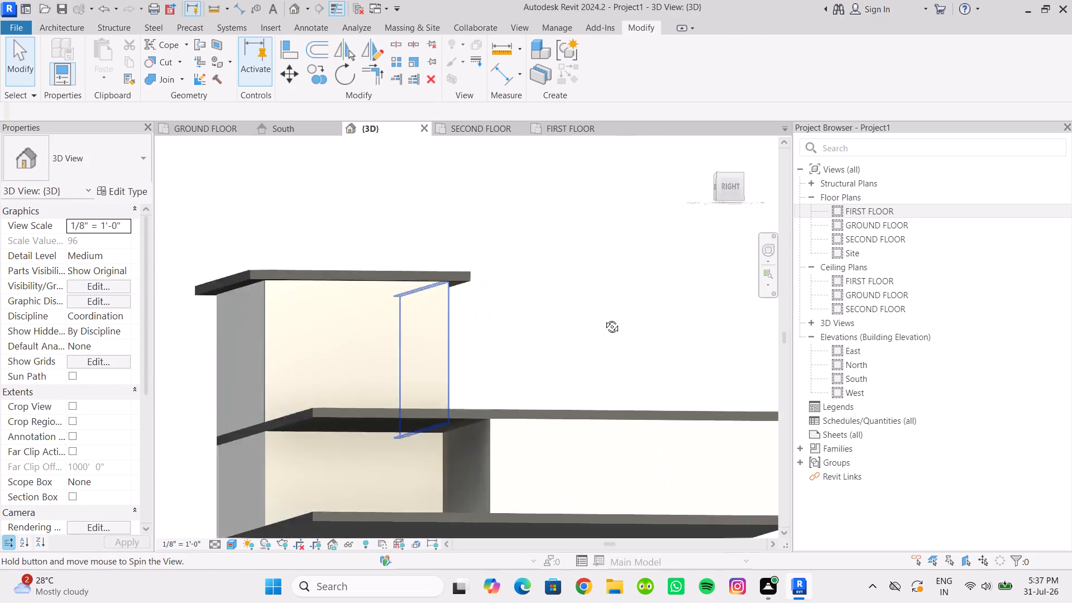
middle_click_drag(604, 318, 673, 336, "shift")
scroll(400, 358, "down", 3)
middle_click_drag(403, 357, 496, 347)
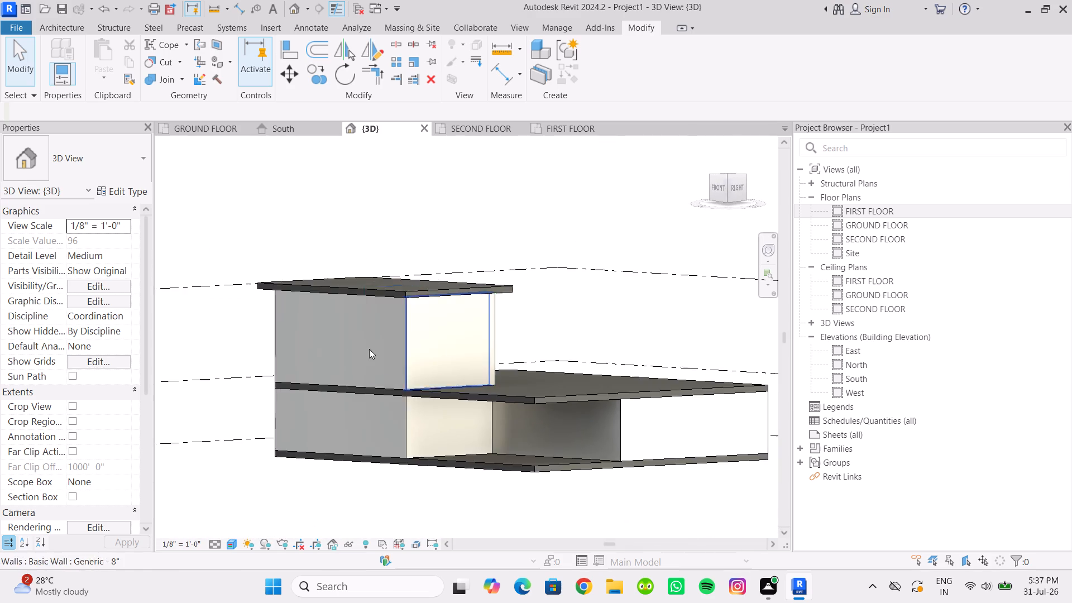
middle_click_drag(350, 350, 443, 355, "shift")
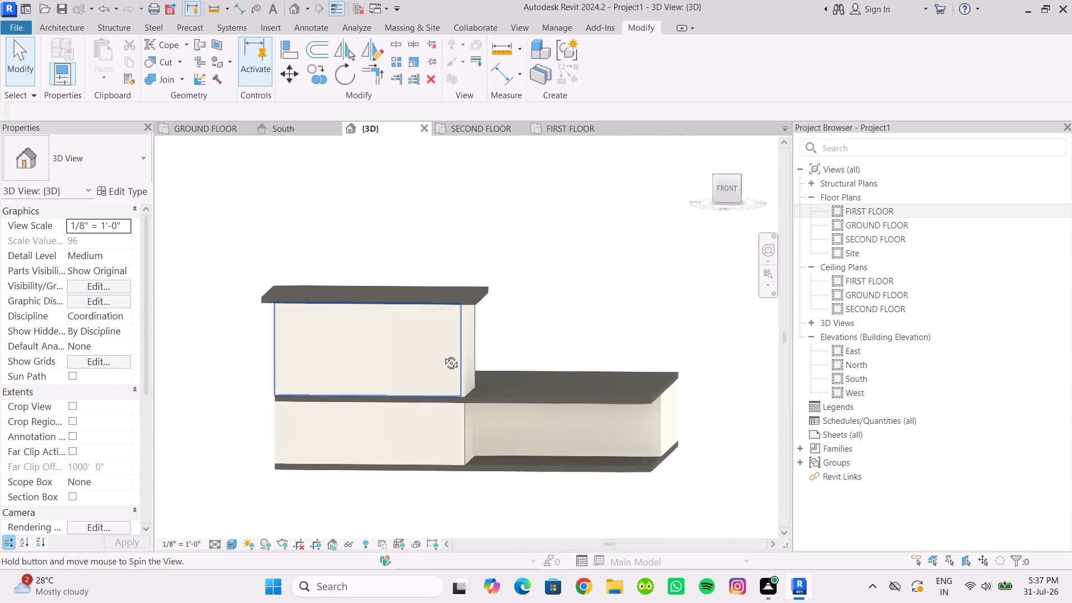
middle_click_drag(443, 355, 459, 356, "shift")
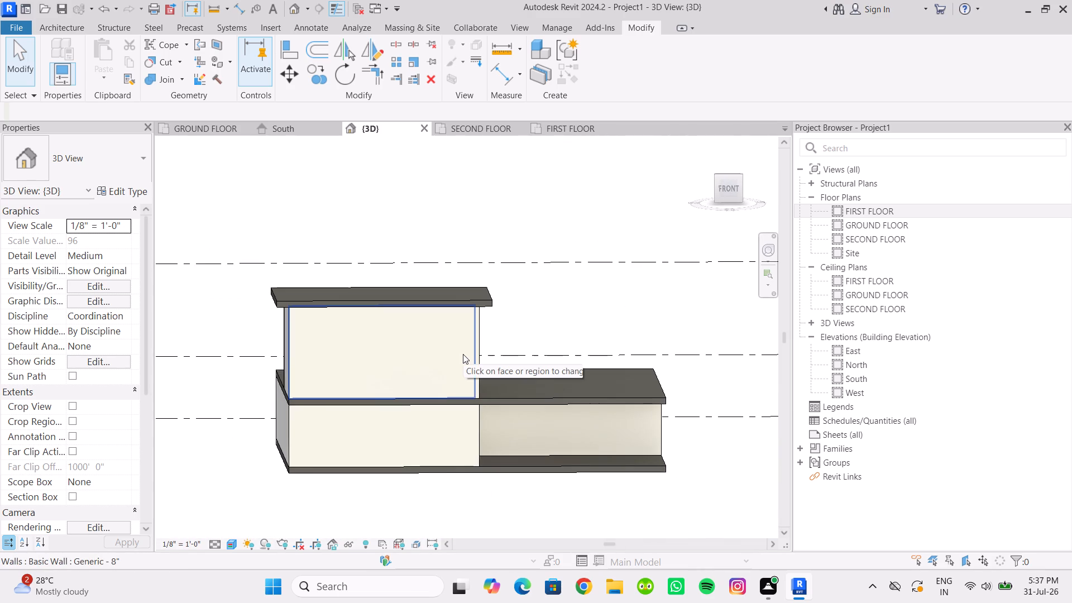
left_click(729, 189)
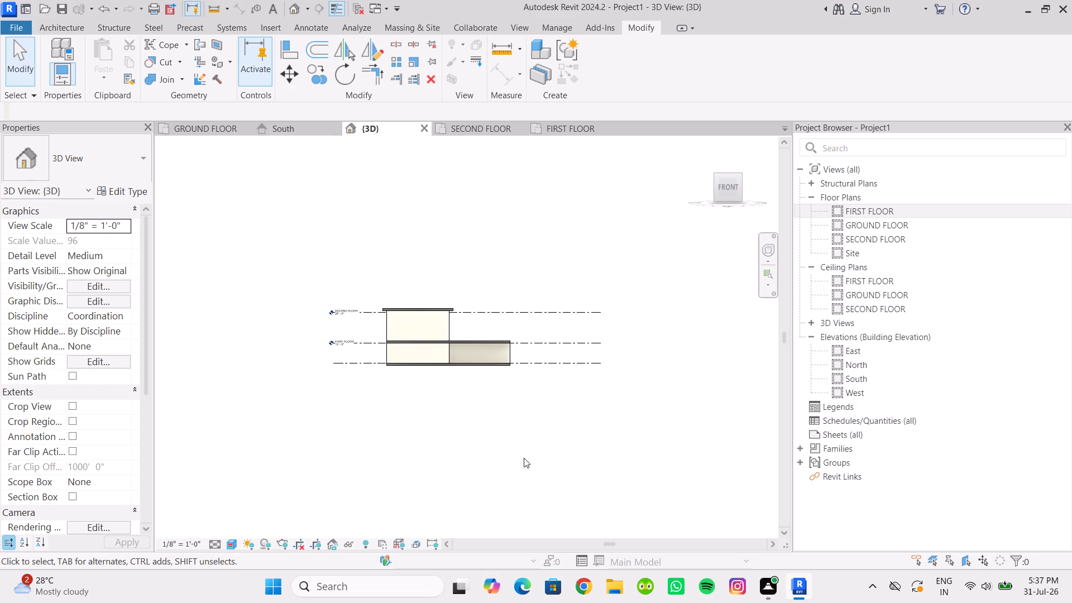
scroll(471, 358, "up", 6)
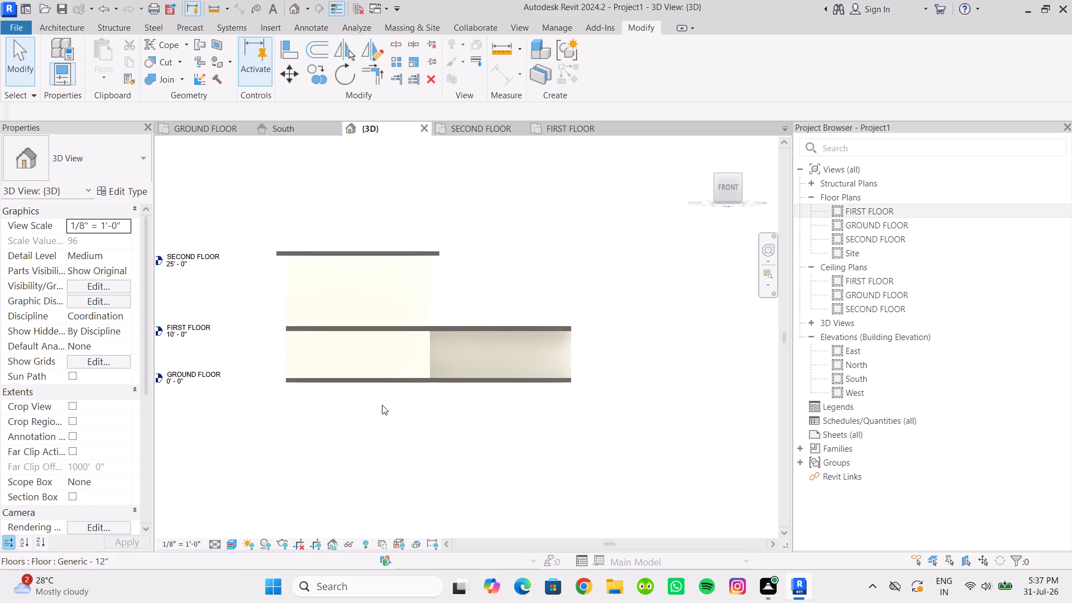
scroll(377, 403, "up", 2)
middle_click_drag(374, 401, 446, 460)
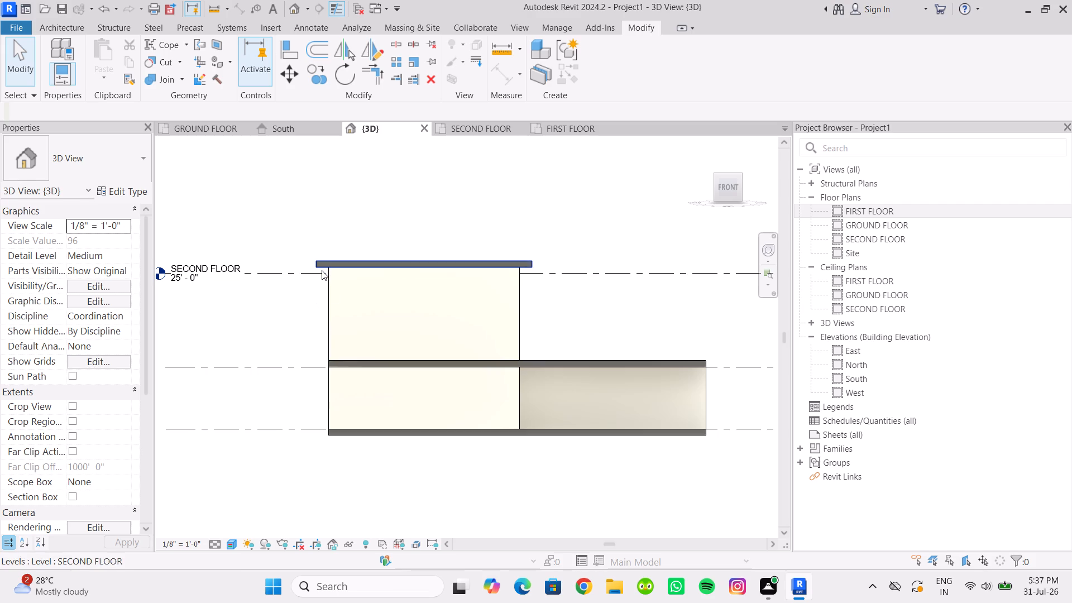
Open the upper roof's footprint sketch for editing, seen from directly above in 3D.
scroll(323, 284, "down", 1)
middle_click_drag(324, 284, 344, 353, "shift")
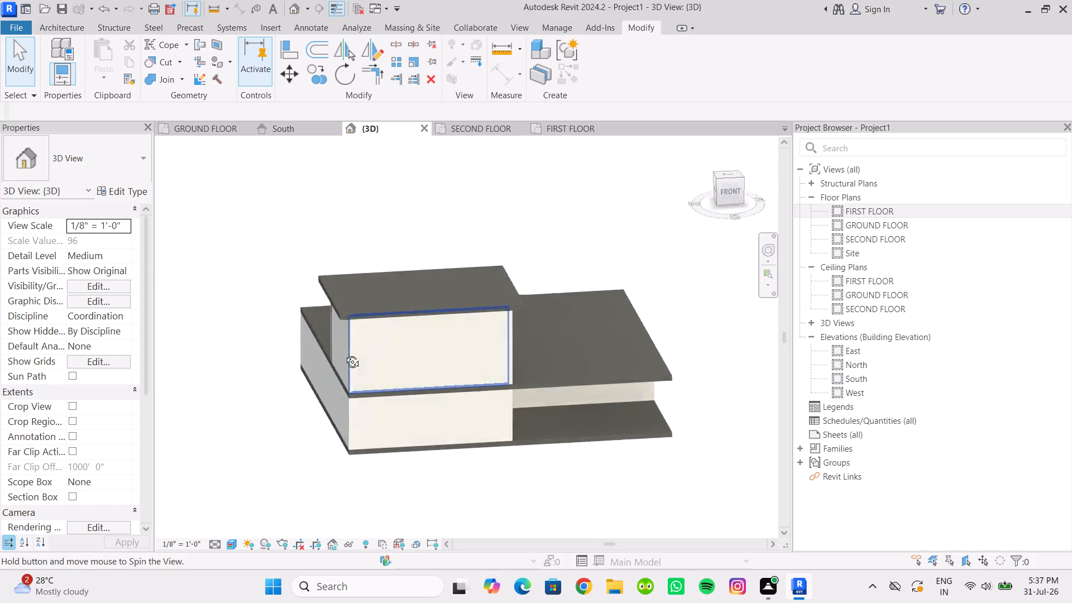
middle_click_drag(344, 353, 331, 550, "shift")
left_click(368, 375)
left_click(368, 375)
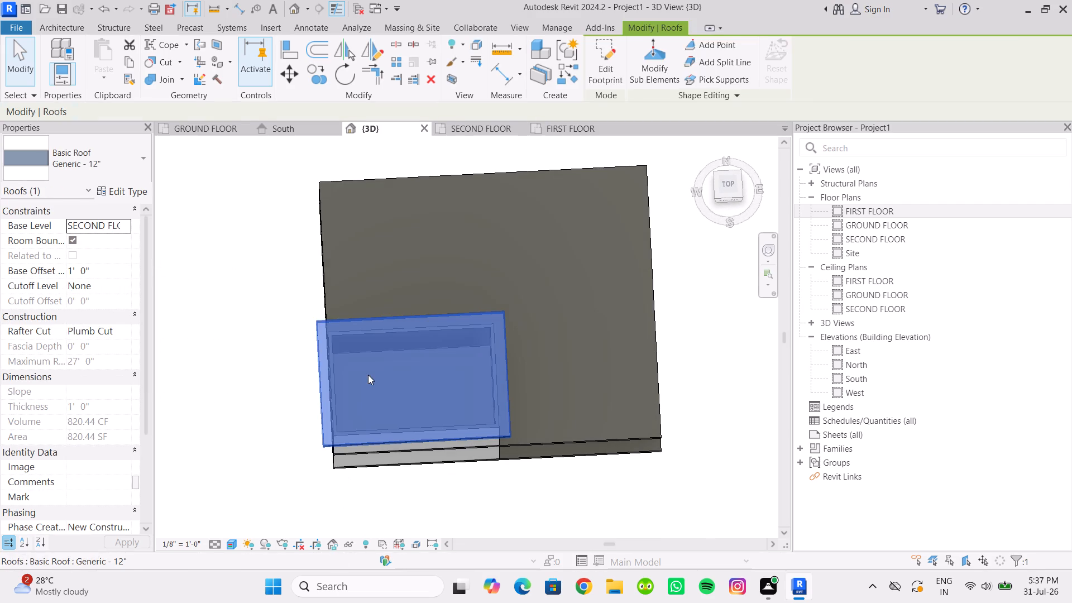
left_click(370, 379)
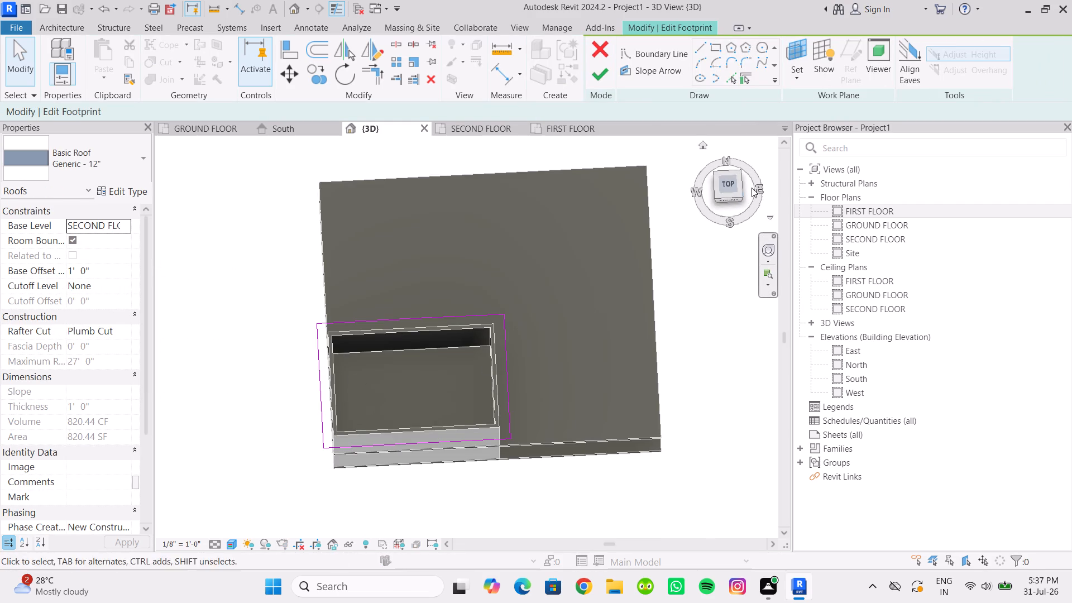
left_click(724, 183)
scroll(385, 364, "up", 3)
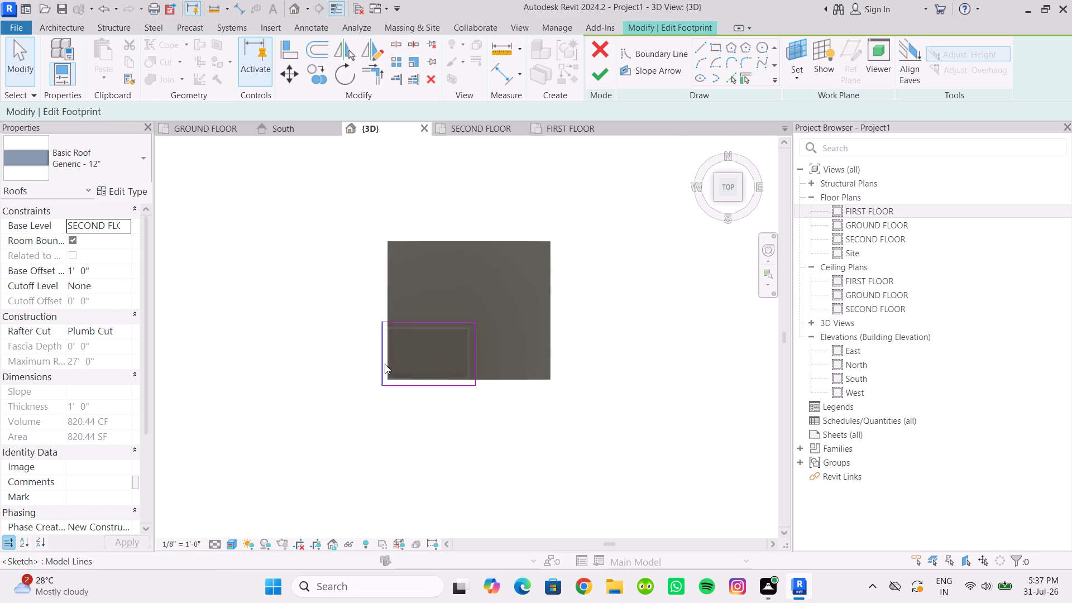
scroll(385, 364, "up", 8)
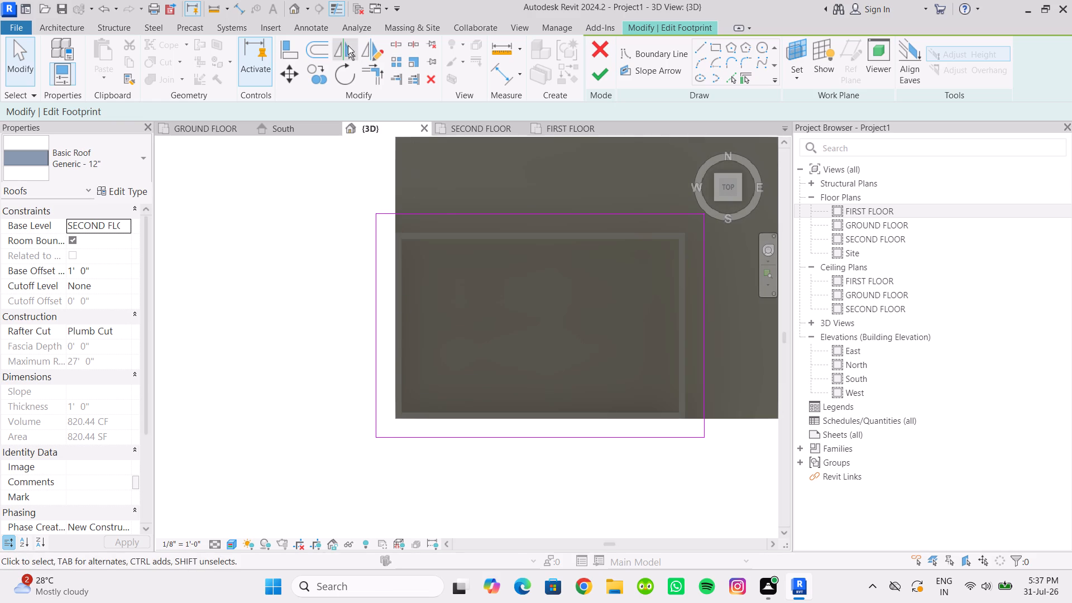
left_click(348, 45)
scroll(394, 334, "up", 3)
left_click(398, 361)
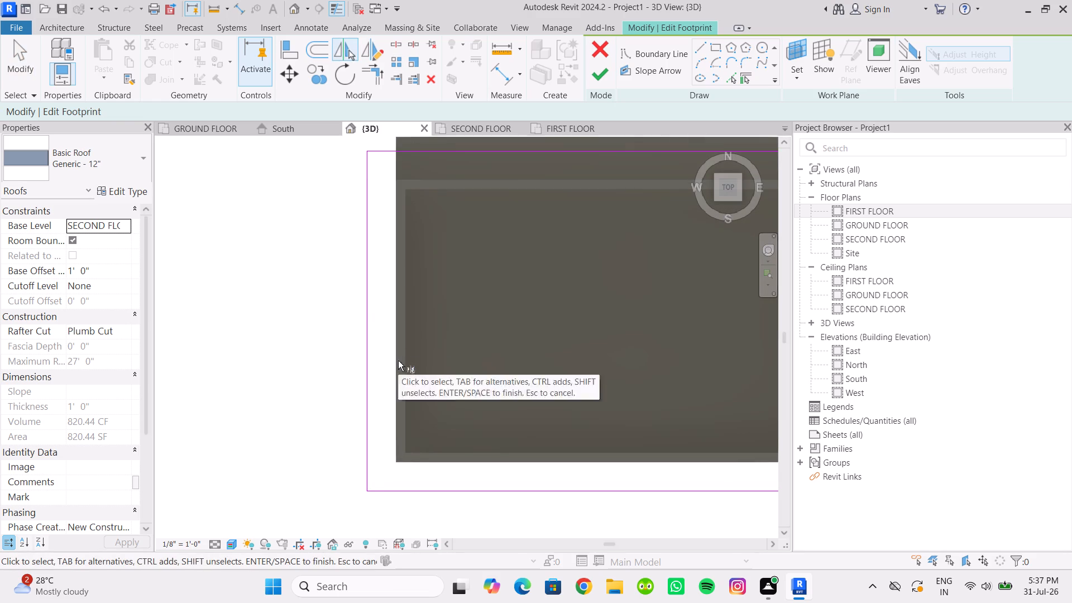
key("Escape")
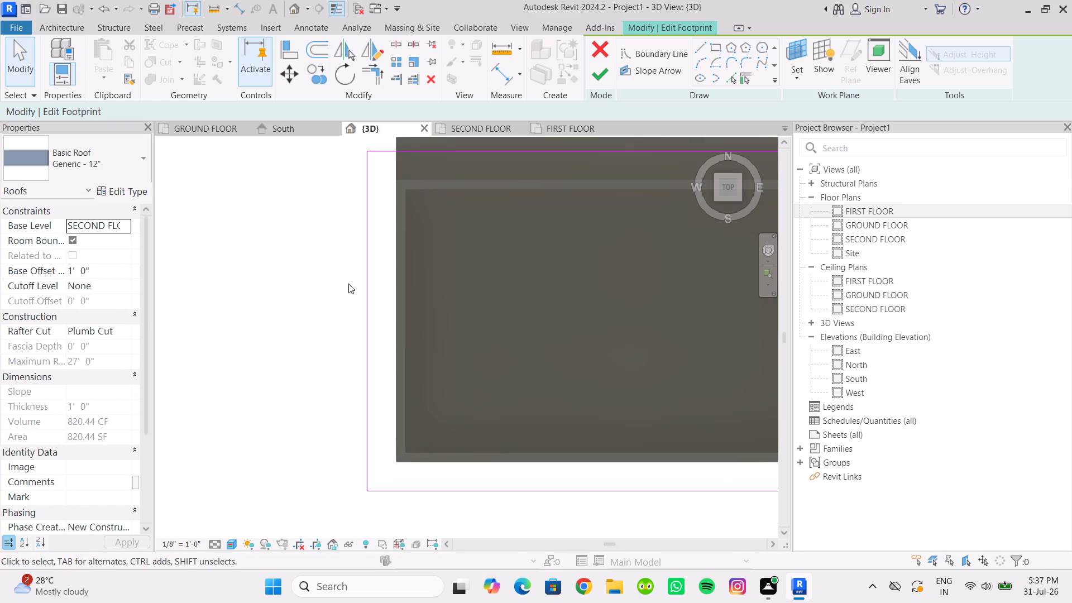
Move the west boundary line of the upper roof's footprint inward until it lines up with the slab's west edge.
left_click(368, 303)
key("Right")
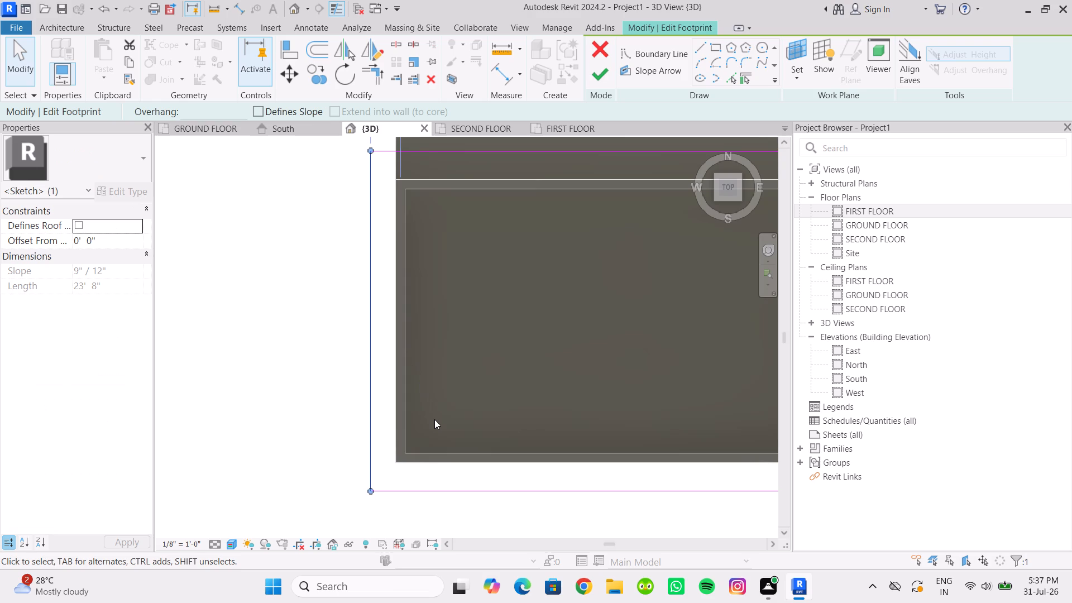
key("Right")
key("Right")
key("Right")
key("Right")
key("Right")
key("Right")
key("Right")
key("Right")
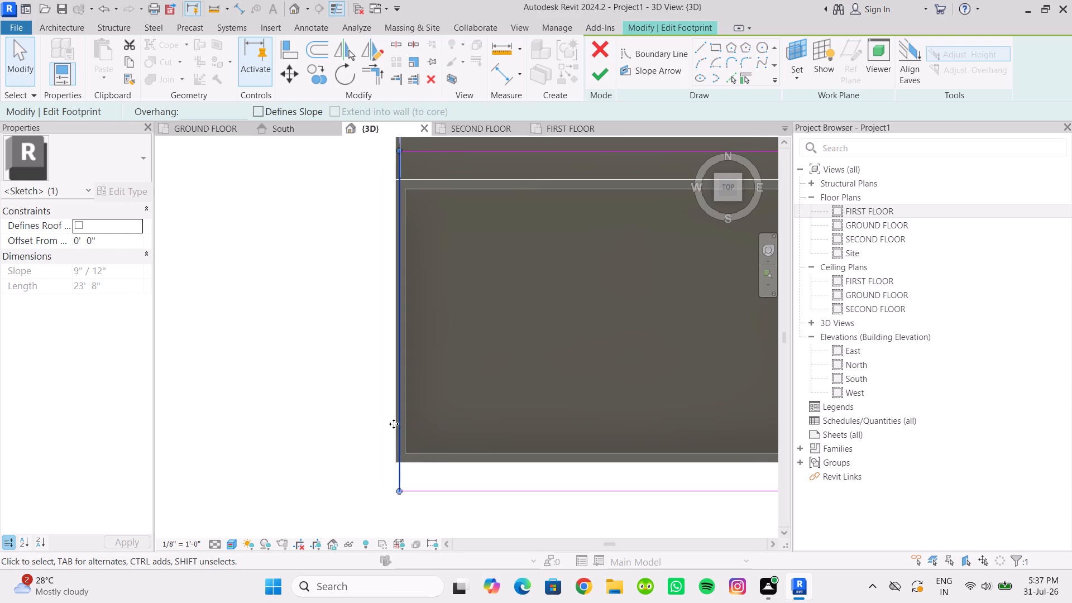
key("Left")
scroll(375, 377, "up", 12)
middle_click_drag(419, 452, 406, 165)
scroll(409, 435, "up", 1)
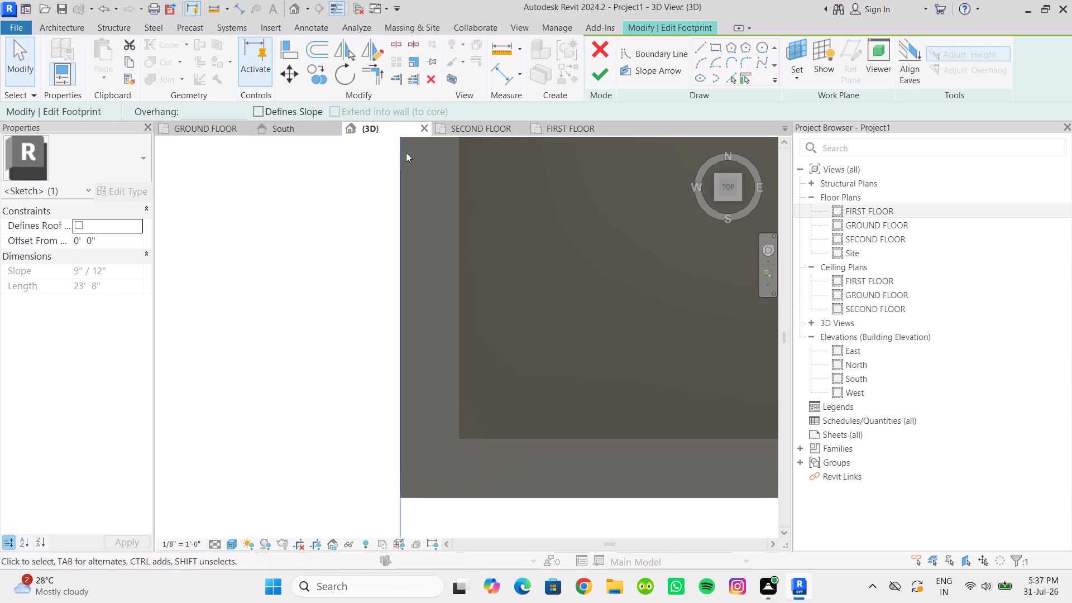
scroll(402, 463, "up", 8)
middle_click_drag(401, 519, 399, 355)
scroll(344, 375, "down", 11)
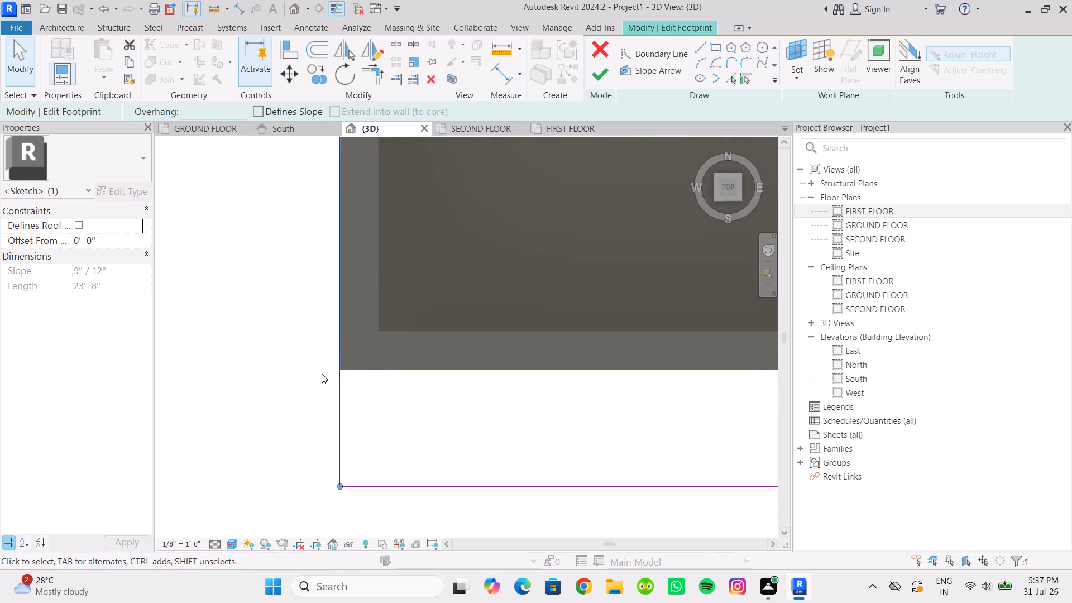
scroll(322, 374, "down", 18)
middle_click_drag(423, 424, 433, 492)
scroll(447, 444, "up", 1)
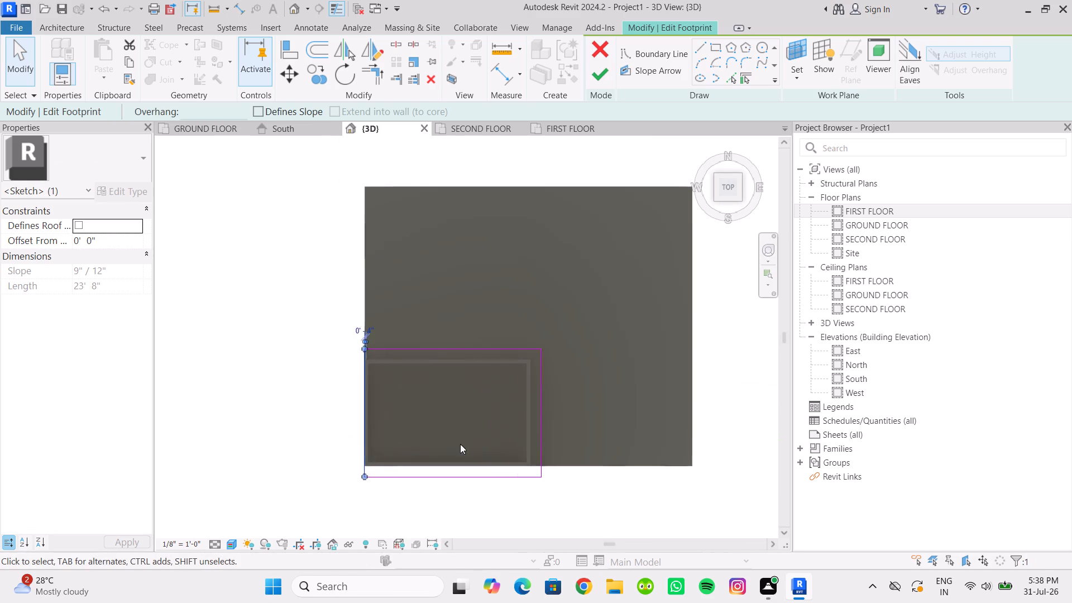
scroll(460, 444, "up", 1)
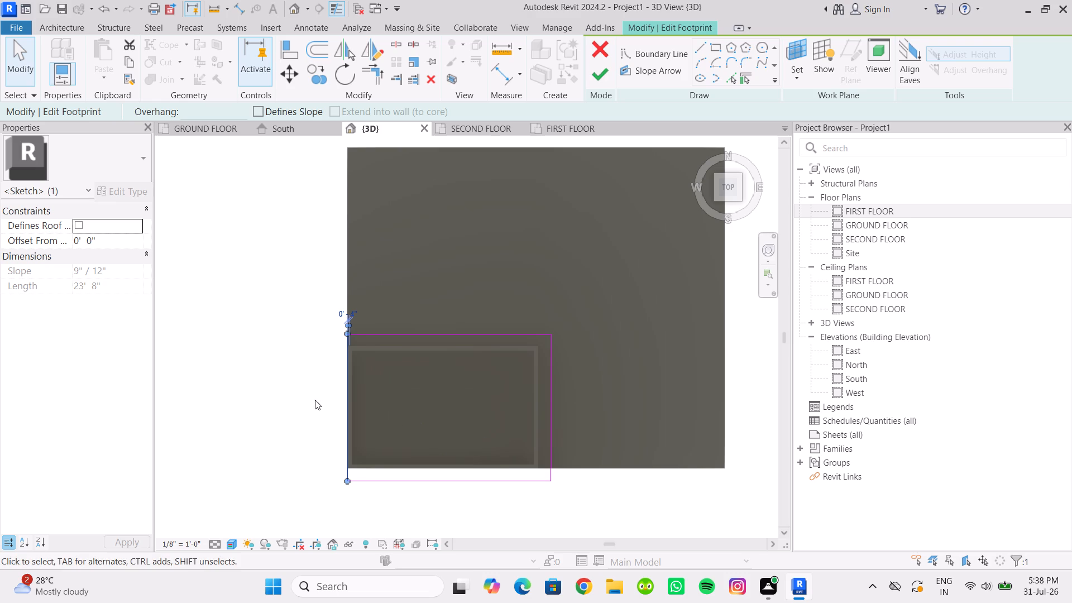
left_click(300, 386)
Finish the upper roof's footprint edit and attach the highlighted walls to the roof.
left_click(594, 72)
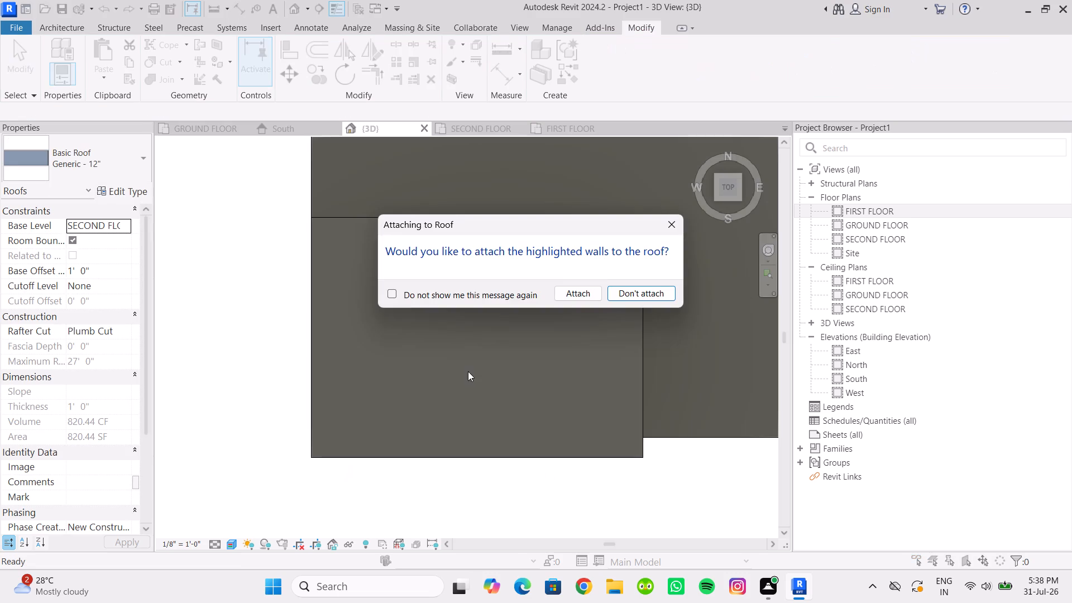
scroll(472, 382, "down", 3)
left_click(580, 289)
Examine the trimmed upper roof and the storeys below it in 3D from several sides and straight from the front.
scroll(534, 413, "down", 2)
middle_click_drag(548, 447, 547, 260)
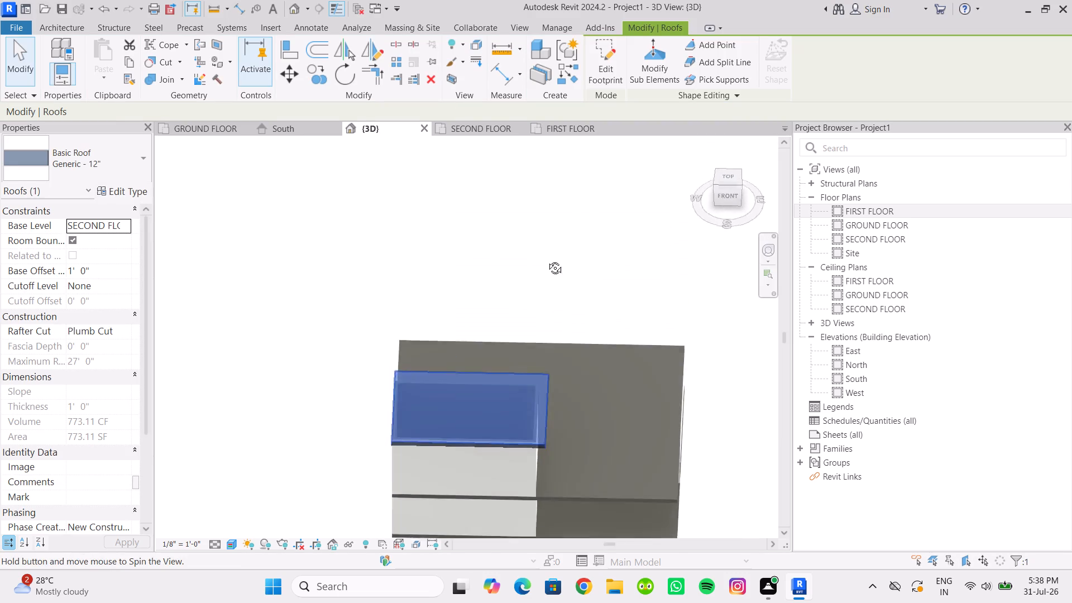
middle_click_drag(547, 260, 552, 203)
middle_click_drag(519, 393, 517, 309, "shift")
left_click(519, 314)
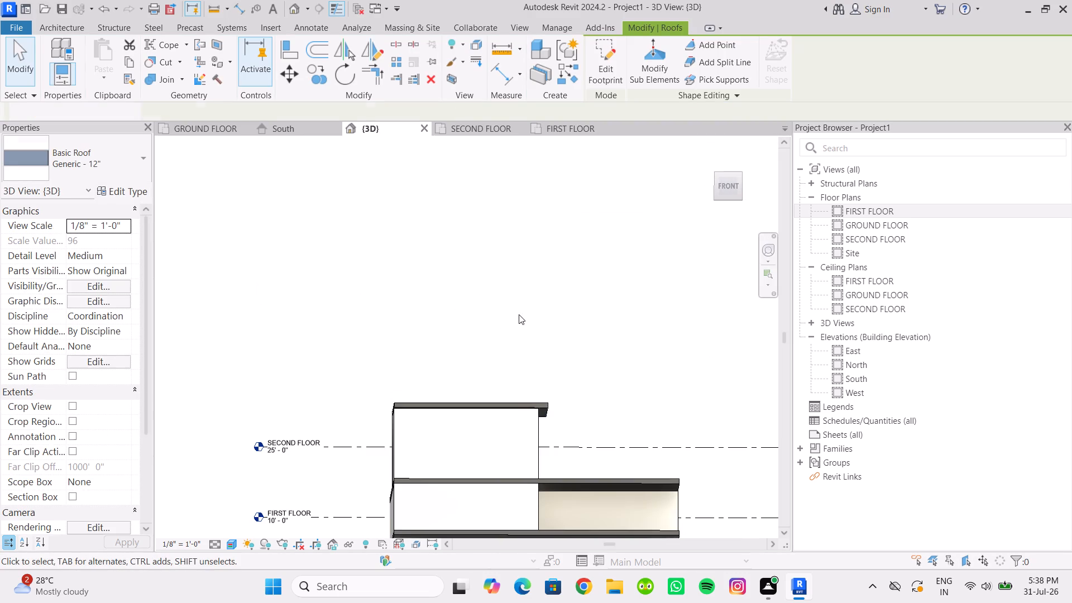
scroll(467, 327, "down", 1)
middle_click_drag(467, 327, 627, 368, "shift")
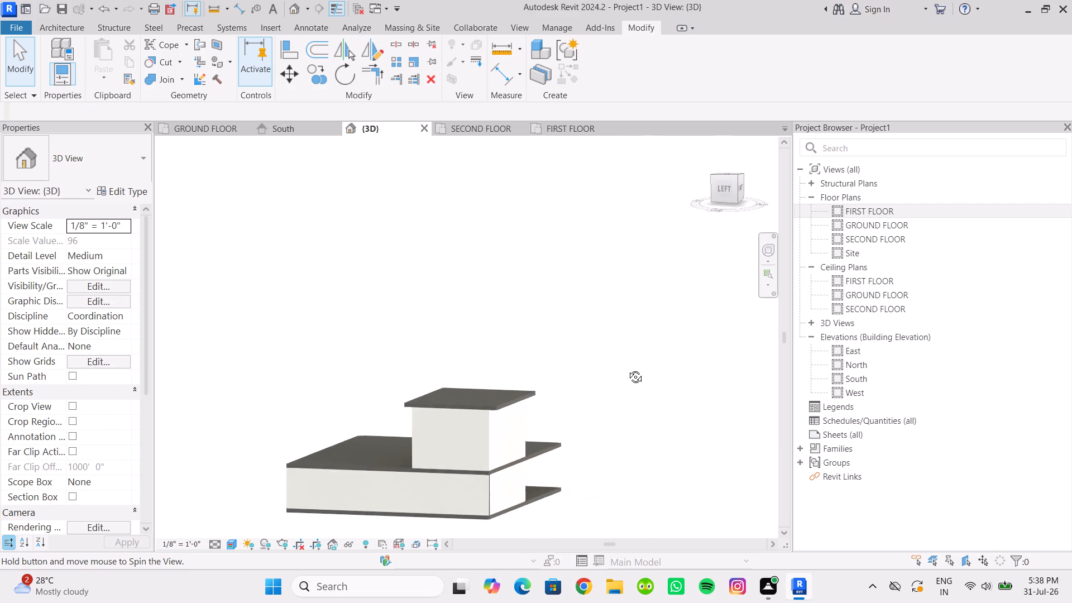
middle_click_drag(627, 368, 409, 397, "shift")
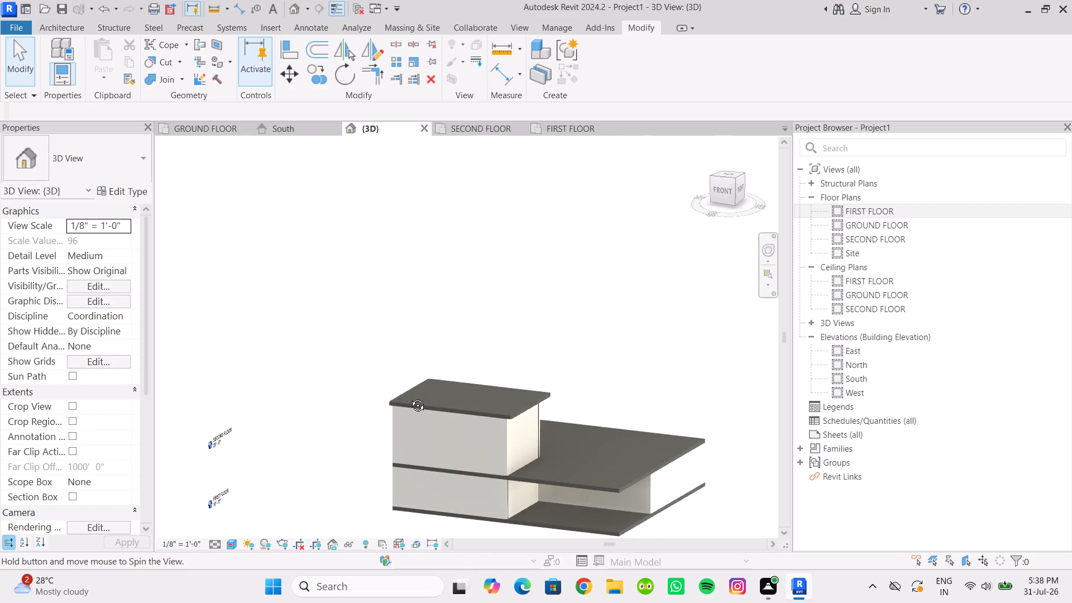
middle_click_drag(409, 397, 454, 364, "shift")
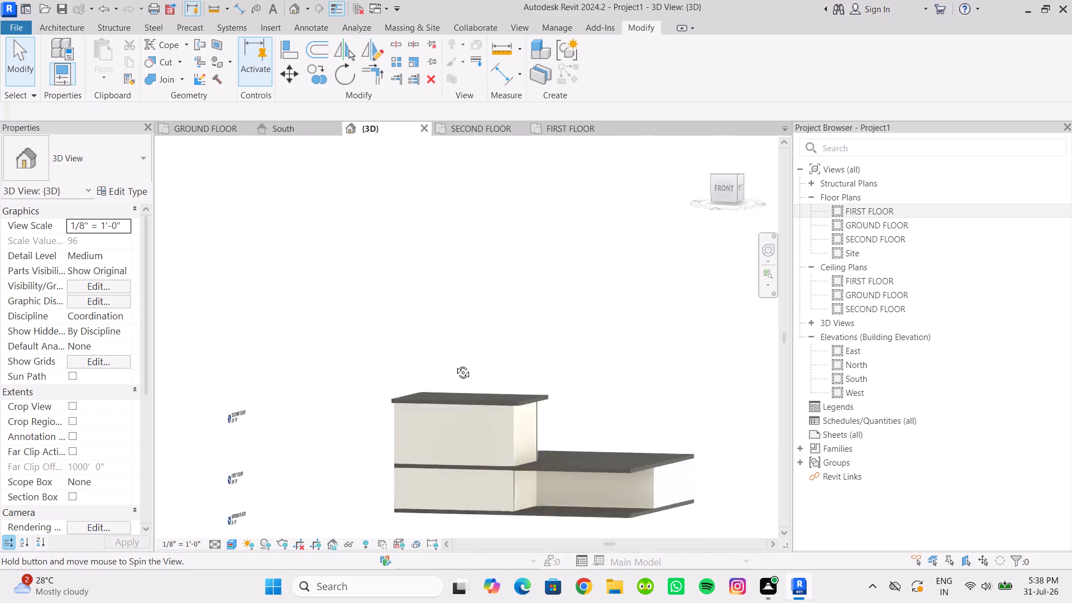
middle_click_drag(454, 364, 322, 355, "shift")
scroll(344, 387, "down", 1)
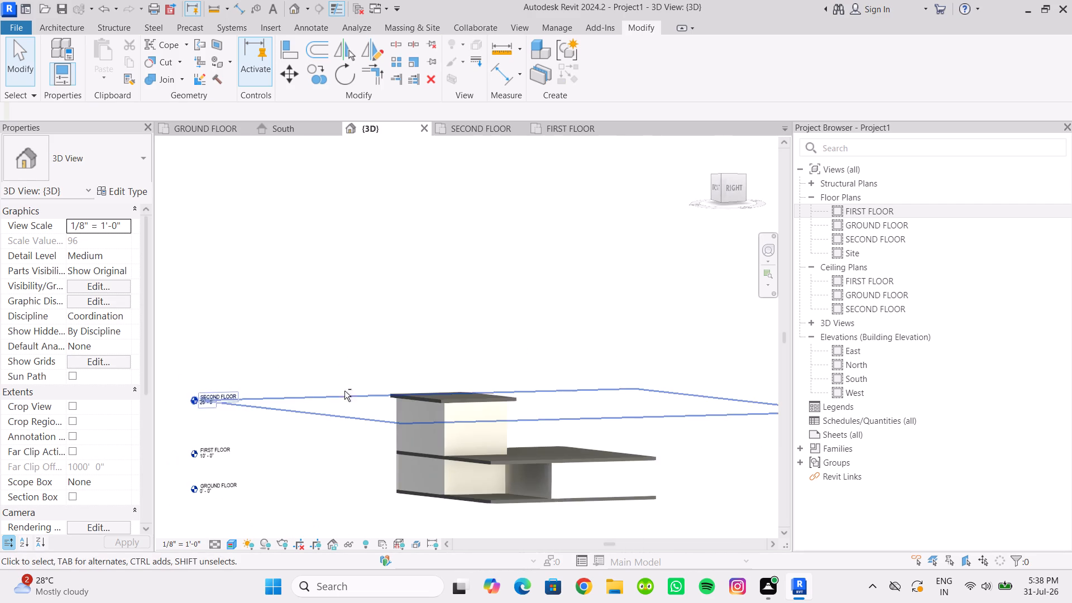
middle_click_drag(351, 390, 502, 389, "shift")
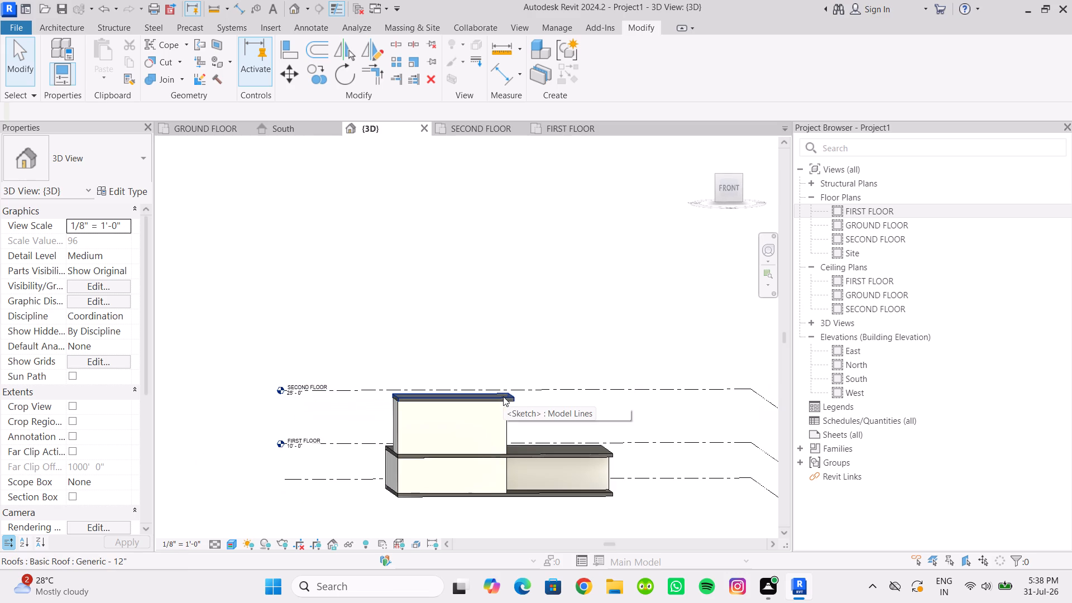
scroll(471, 429, "up", 1)
middle_click_drag(475, 434, 458, 425)
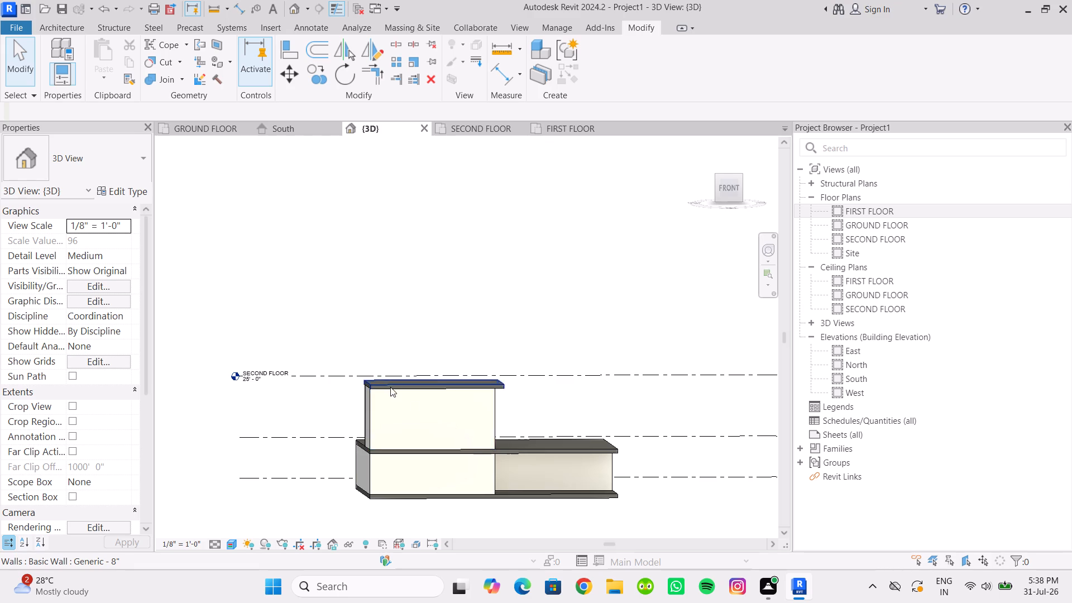
scroll(390, 387, "up", 5)
scroll(365, 396, "down", 2)
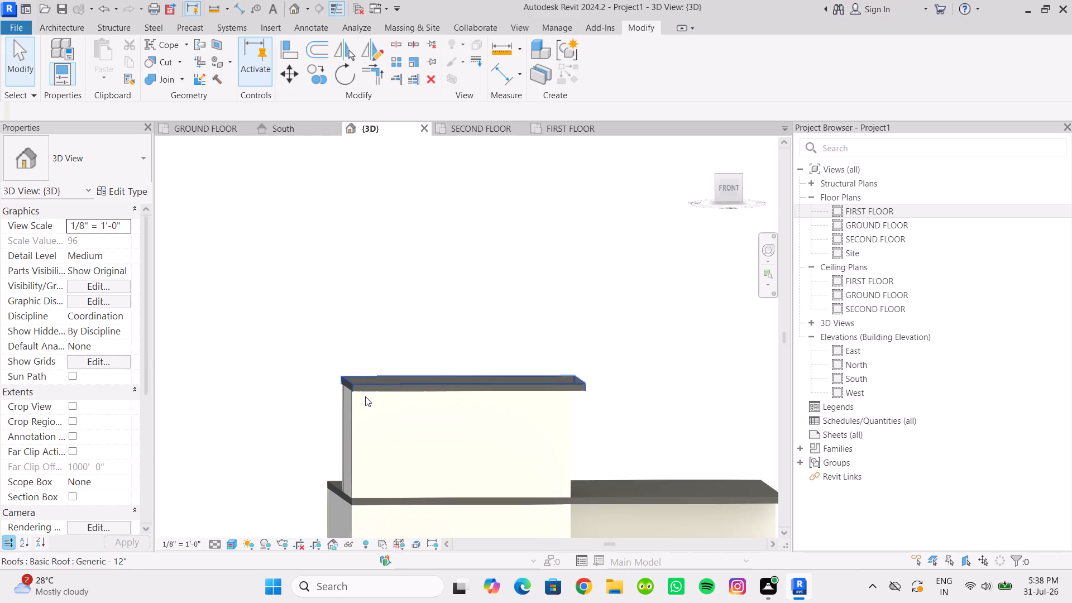
scroll(367, 405, "down", 1)
scroll(353, 409, "up", 5)
scroll(377, 406, "down", 3)
middle_click(380, 407, "shift")
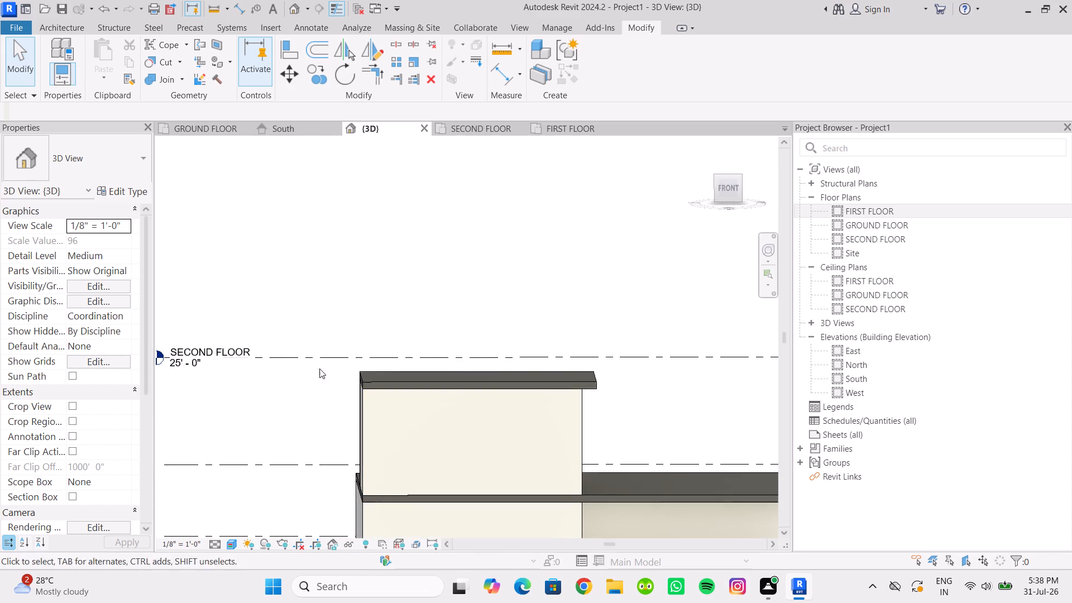
left_click(346, 265)
left_click(734, 184)
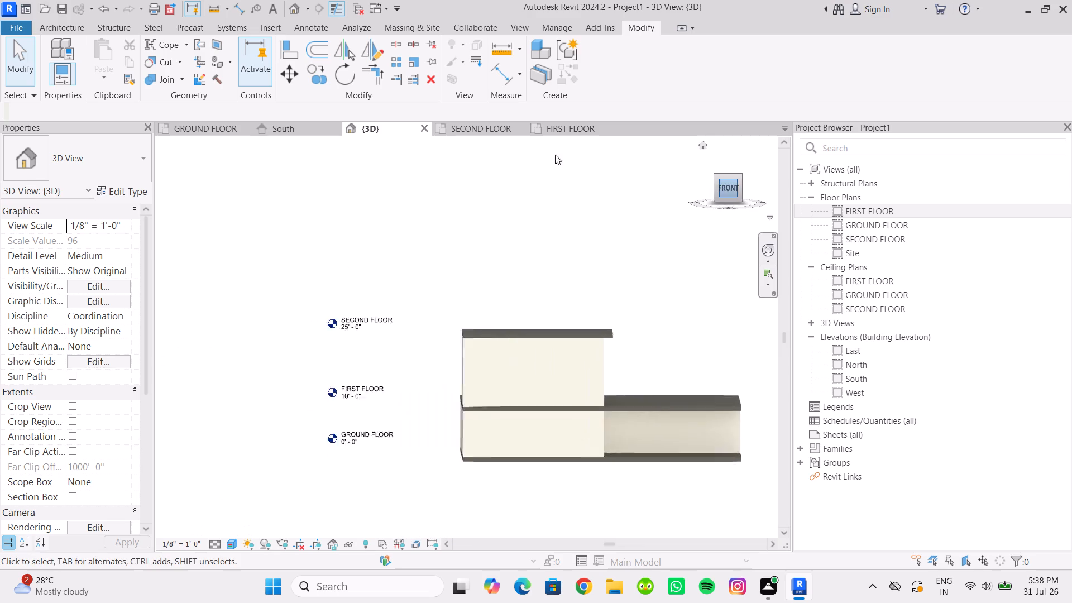
Create a new in-place component in the Generic Models category, accepting the suggested name.
left_click(77, 23)
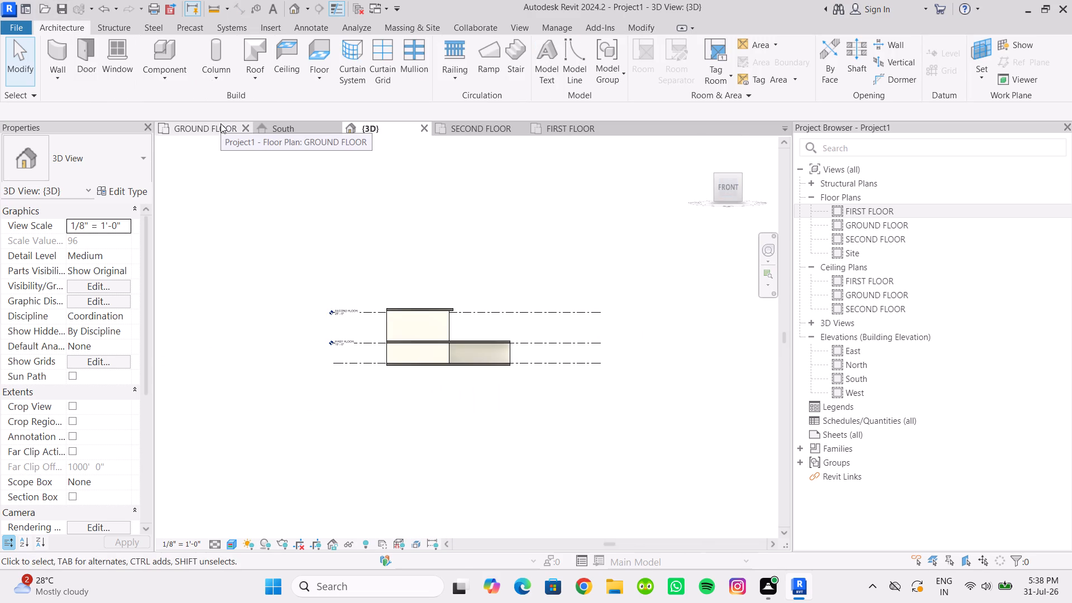
left_click(167, 76)
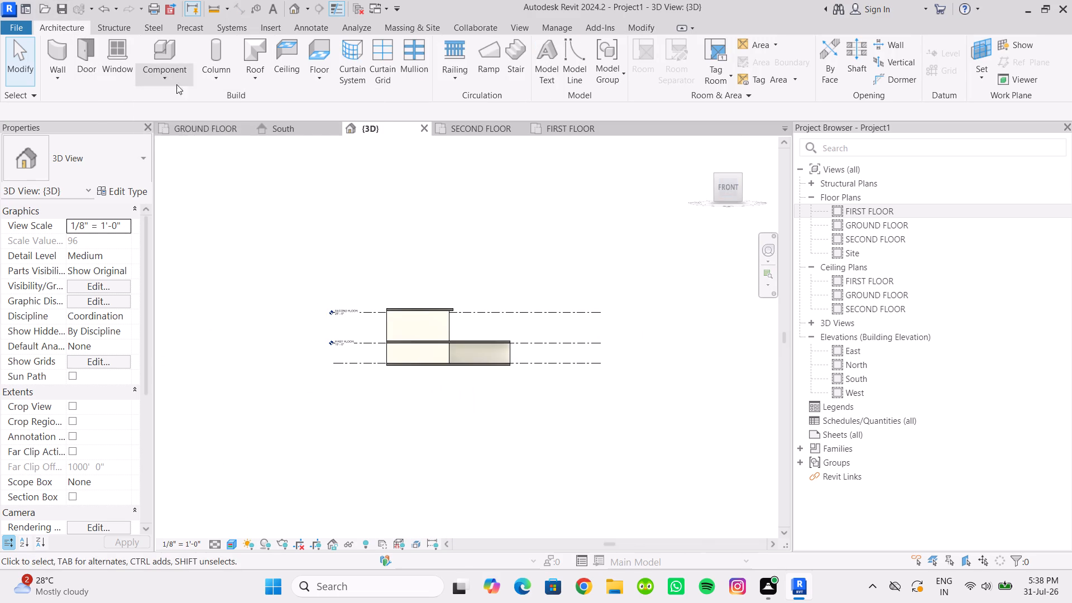
left_click(201, 130)
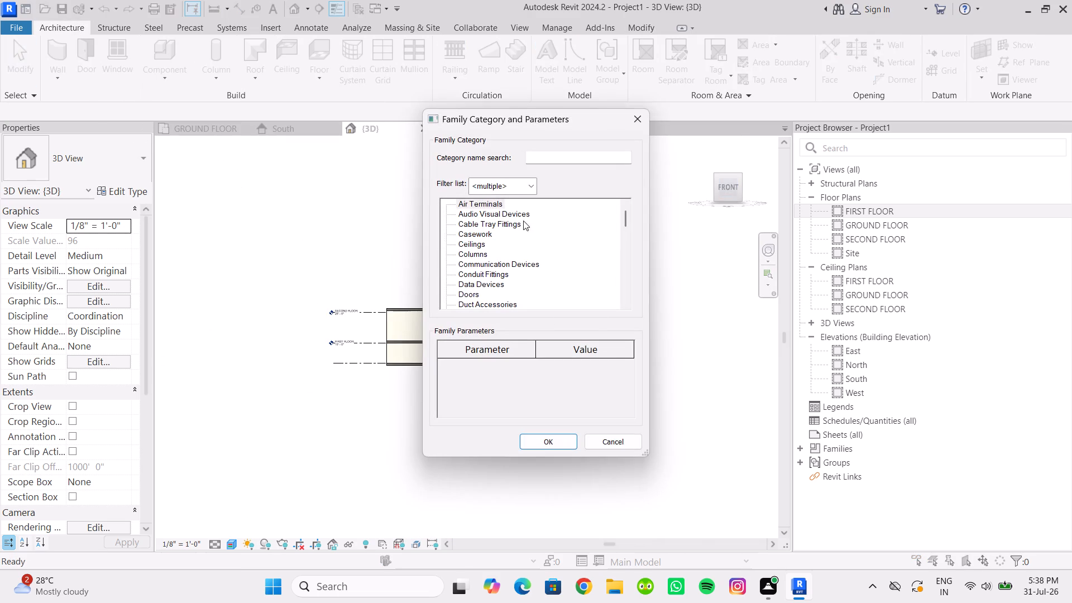
scroll(490, 266, "down", 8)
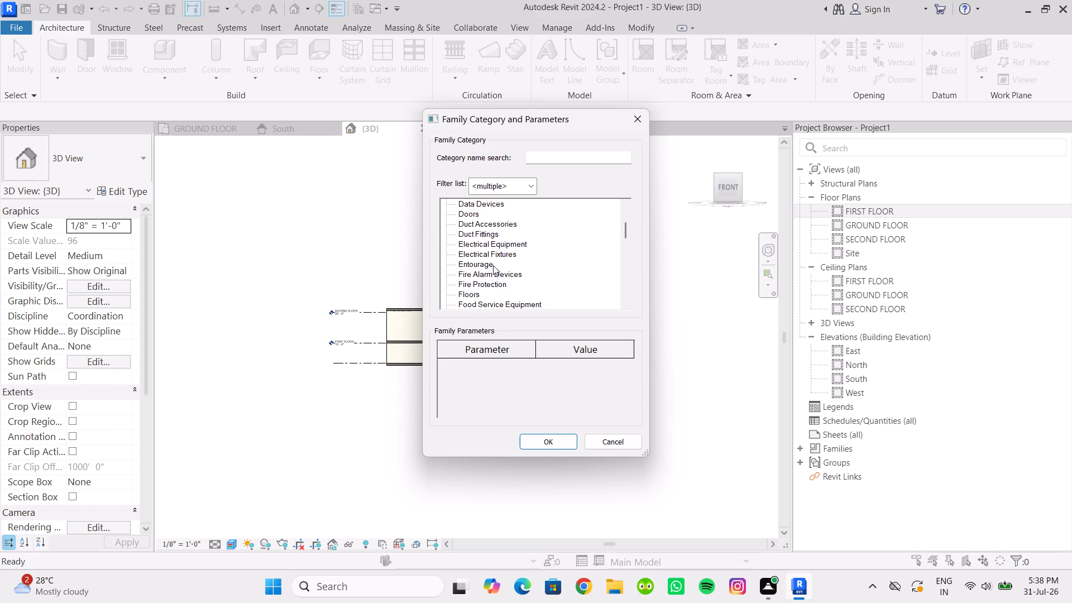
scroll(493, 264, "down", 6)
left_click(495, 278)
left_click(553, 443)
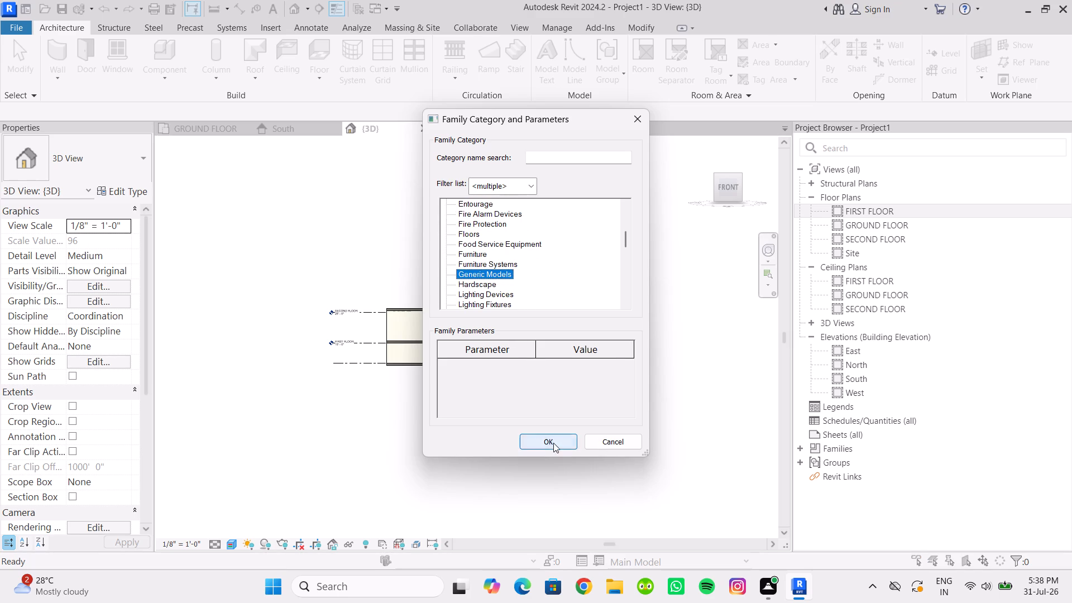
left_click(551, 318)
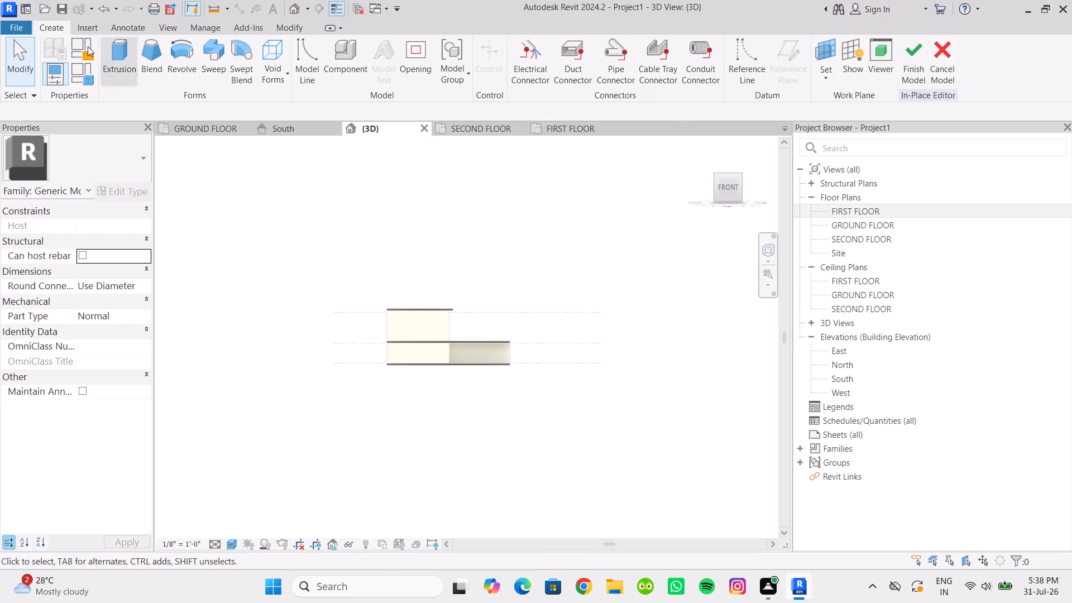
Start an extrusion and pick the face of the upper storey's front wall as its work plane.
left_click(117, 53)
left_click(644, 74)
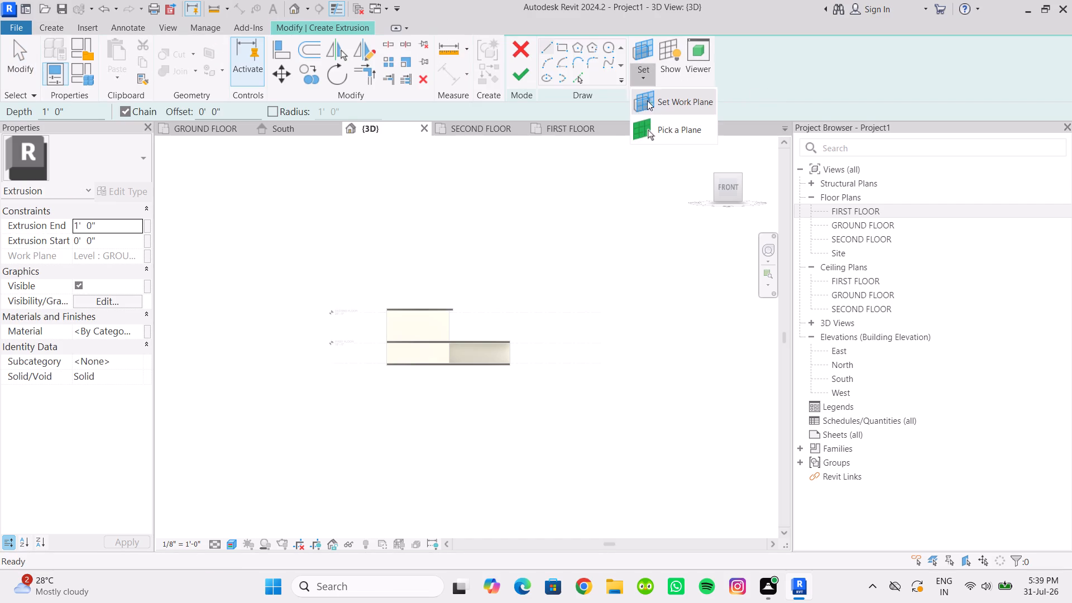
left_click(652, 122)
scroll(441, 314, "up", 6)
scroll(342, 357, "up", 3)
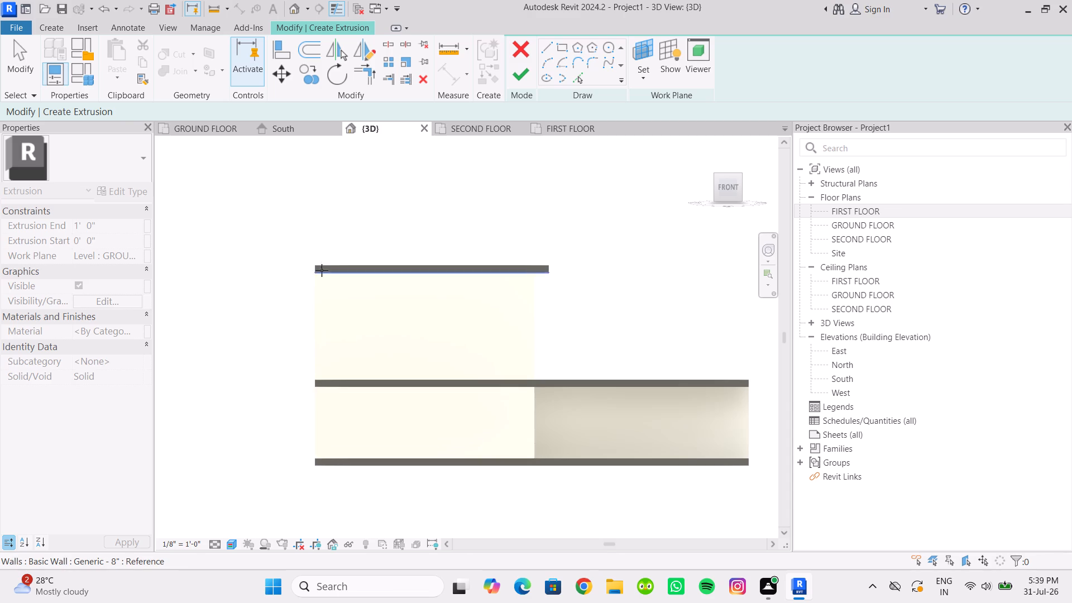
left_click(328, 317)
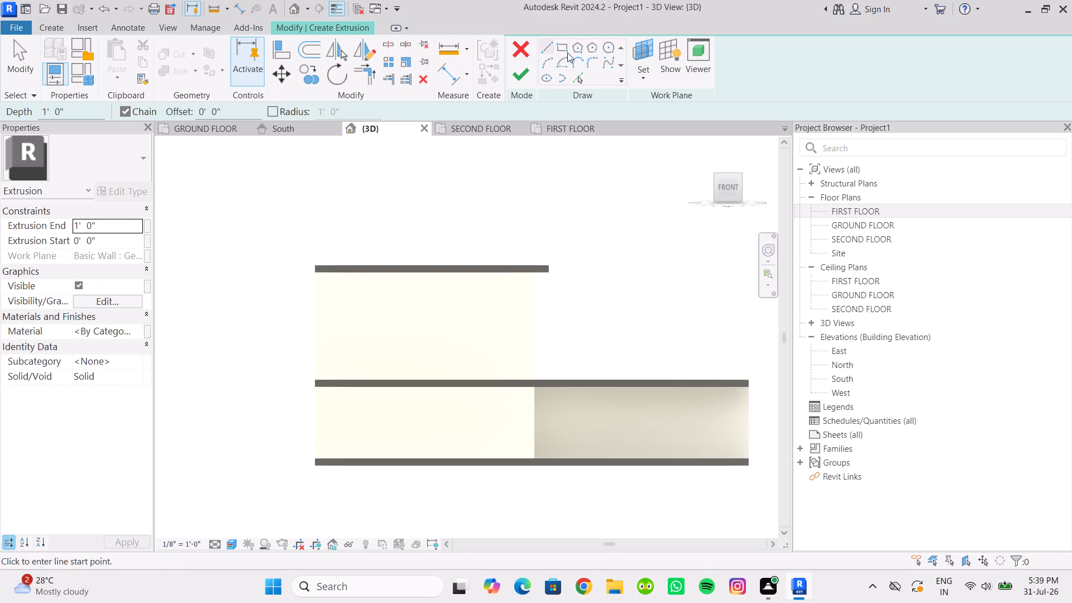
Sketch a rectangle about 1'-4" wide and 26' tall at the front wall's west end, from the upper roof's underside to the base slab.
left_click(562, 49)
scroll(310, 276, "up", 13)
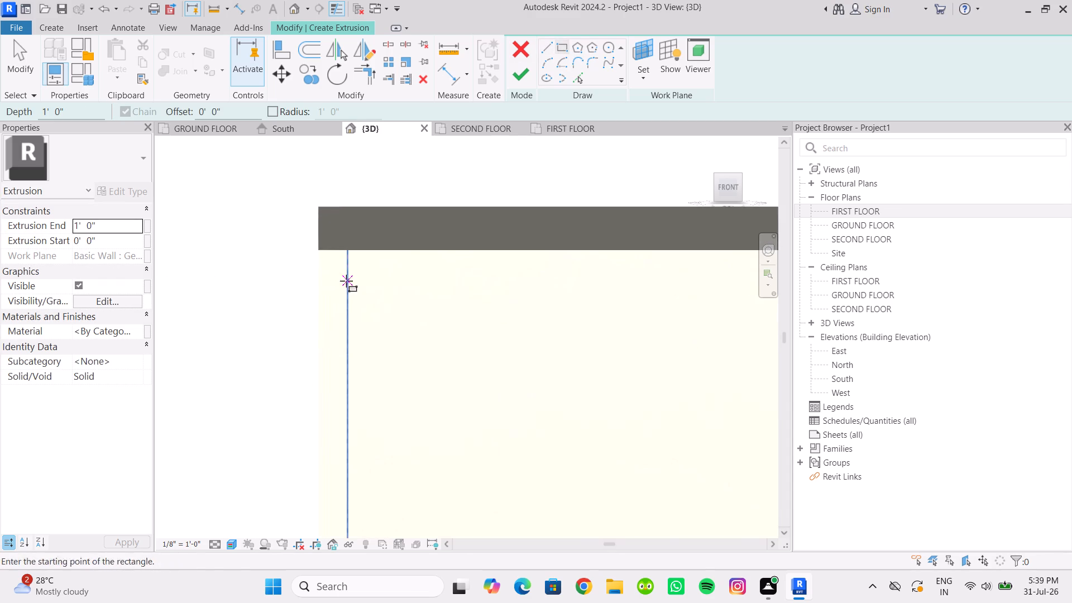
scroll(346, 280, "down", 3)
scroll(339, 275, "up", 5)
middle_click_drag(333, 269, 337, 271, "shift")
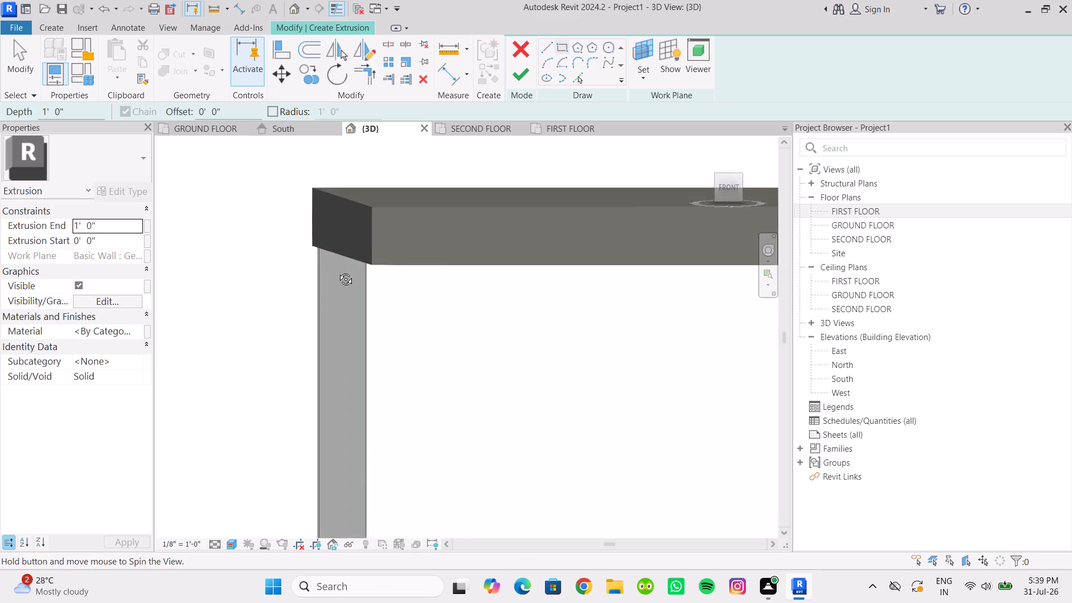
middle_click_drag(337, 271, 347, 262, "shift")
scroll(442, 195, "up", 4)
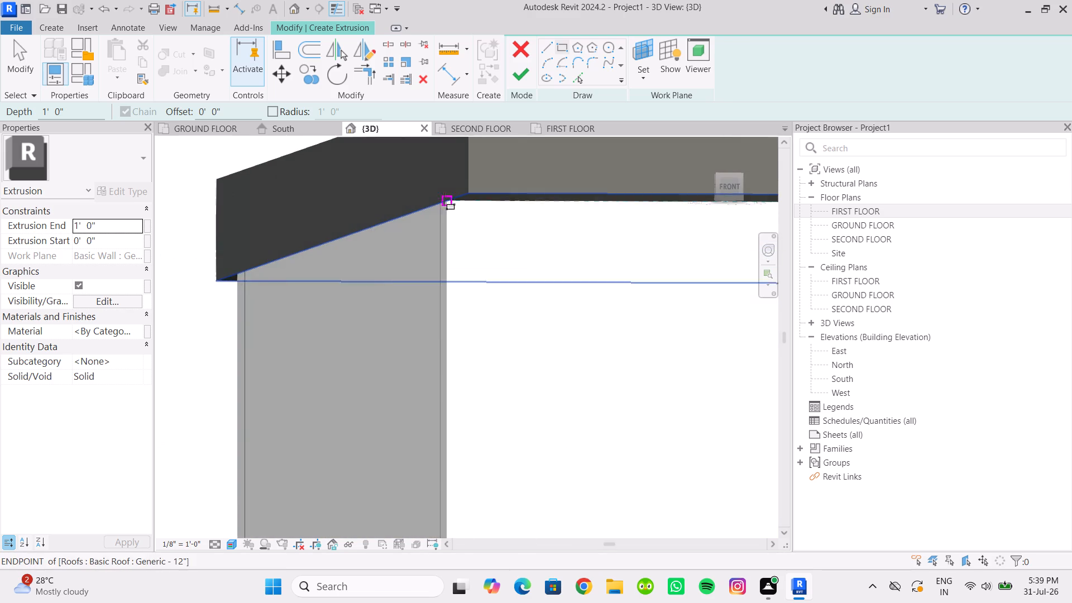
left_click(449, 200)
scroll(489, 277, "down", 1)
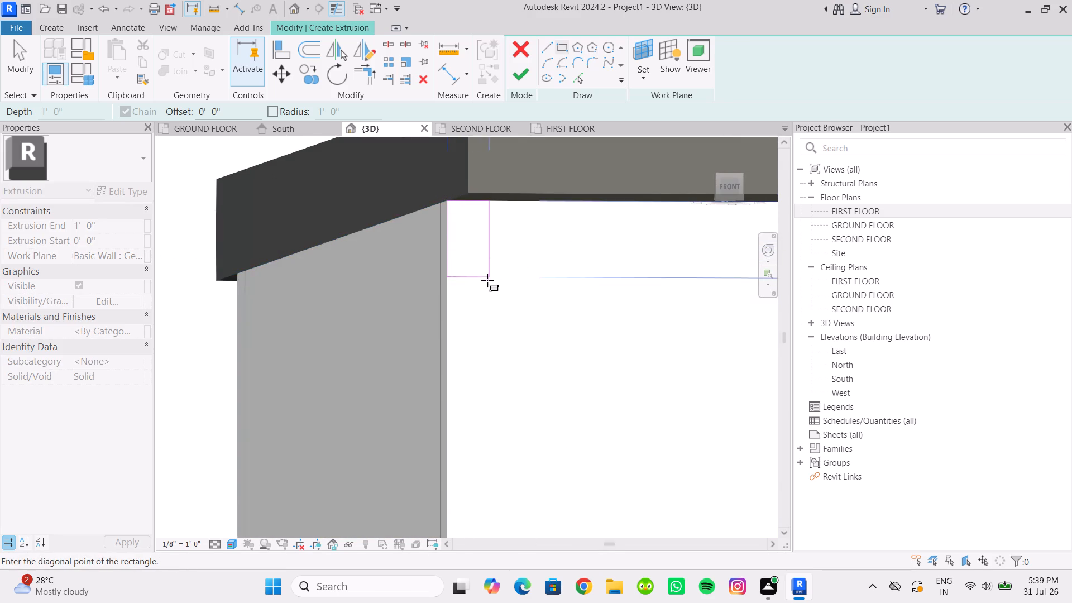
scroll(487, 280, "down", 7)
middle_click_drag(497, 324, 413, 190)
scroll(446, 356, "down", 4)
middle_click_drag(452, 395, 452, 396)
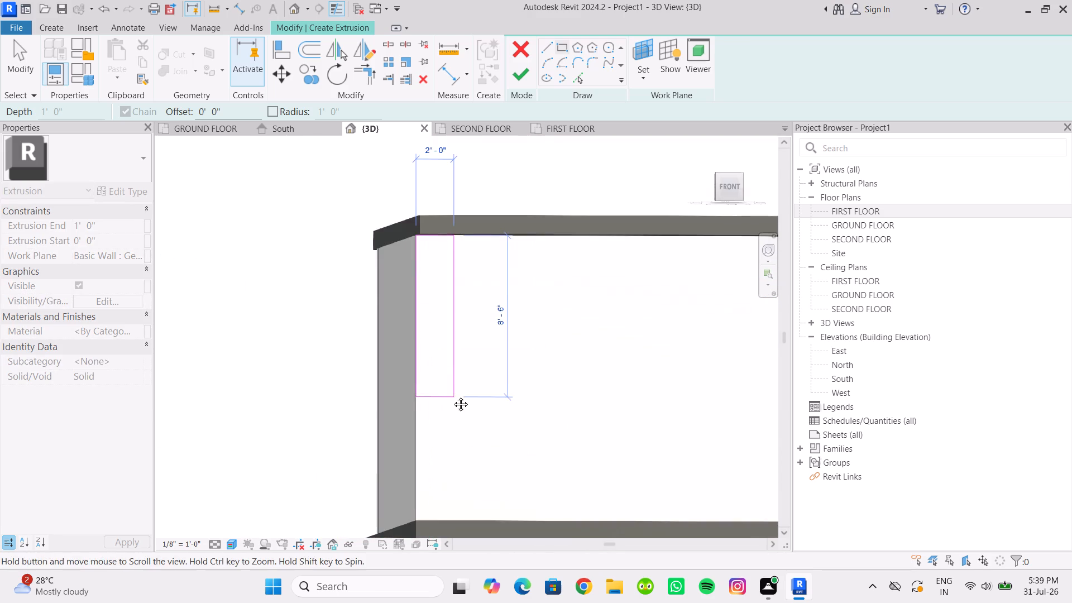
middle_click_drag(452, 396, 400, 290)
scroll(386, 344, "down", 3)
middle_click_drag(396, 401, 368, 277)
middle_click_drag(367, 279, 360, 332, "shift")
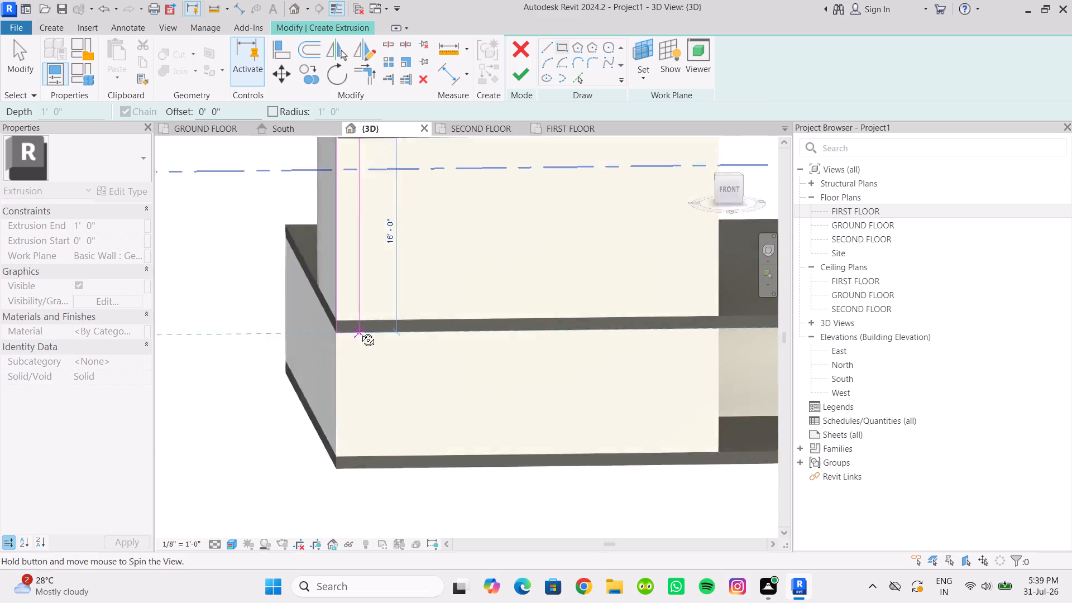
middle_click_drag(360, 332, 355, 345, "shift")
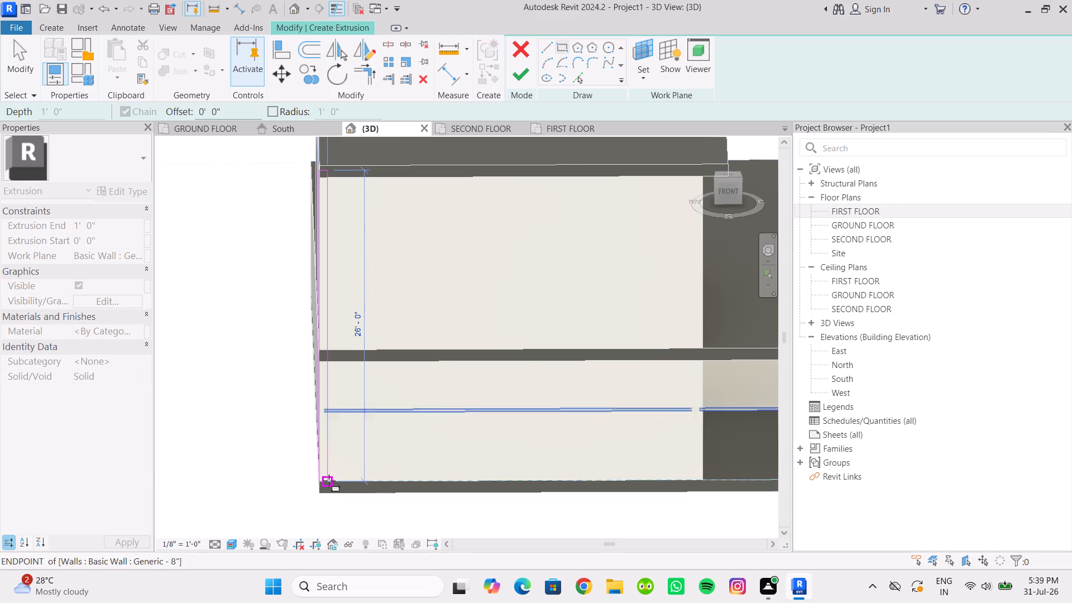
left_click(336, 481)
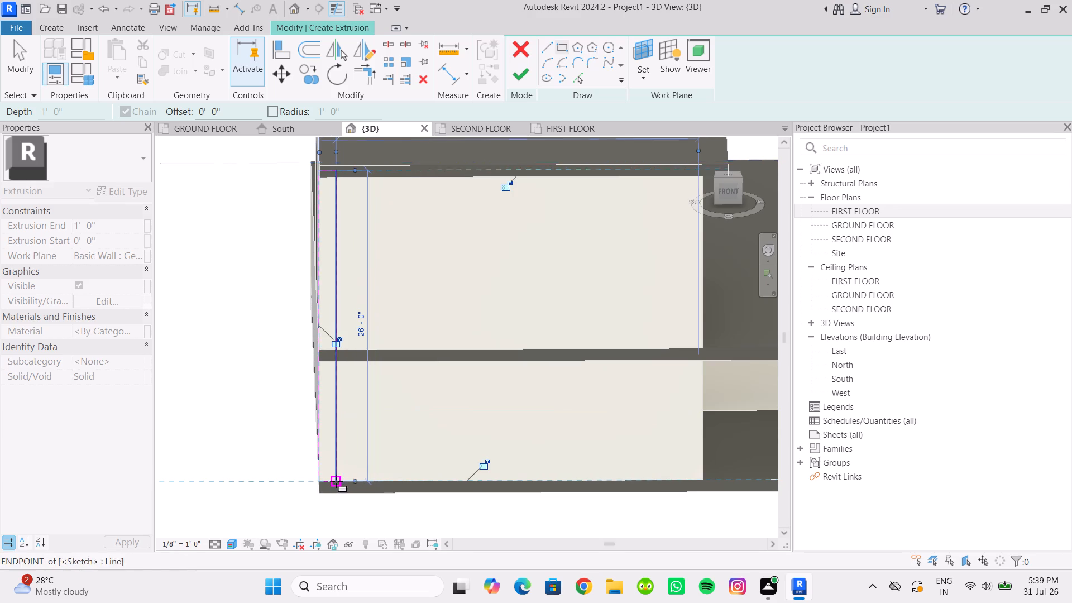
scroll(375, 412, "down", 1)
middle_click_drag(375, 412, 398, 505)
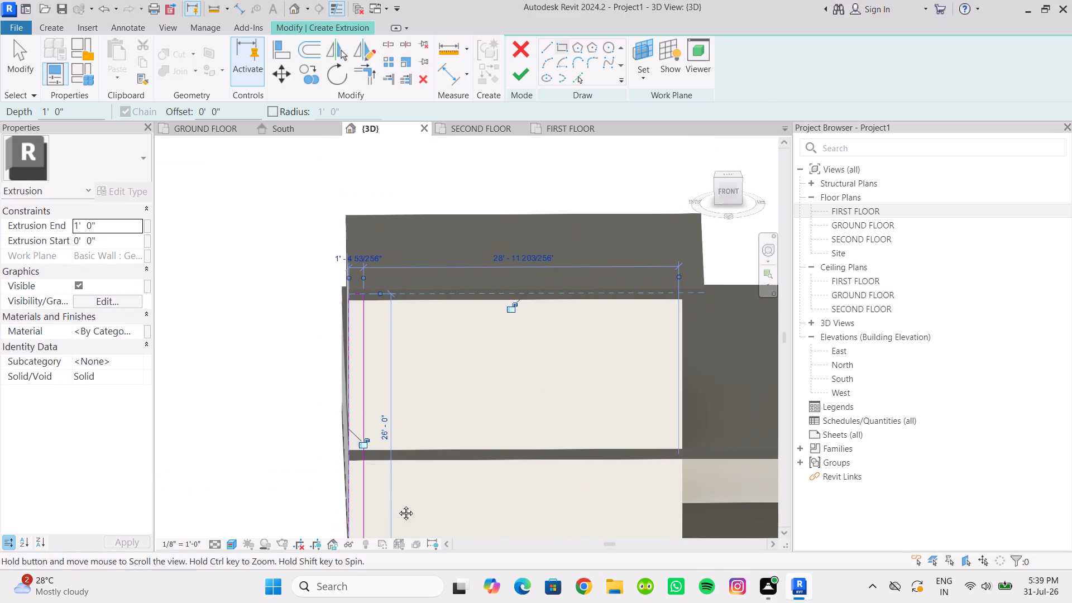
middle_click_drag(398, 505, 397, 502)
key("Escape")
scroll(362, 285, "up", 5)
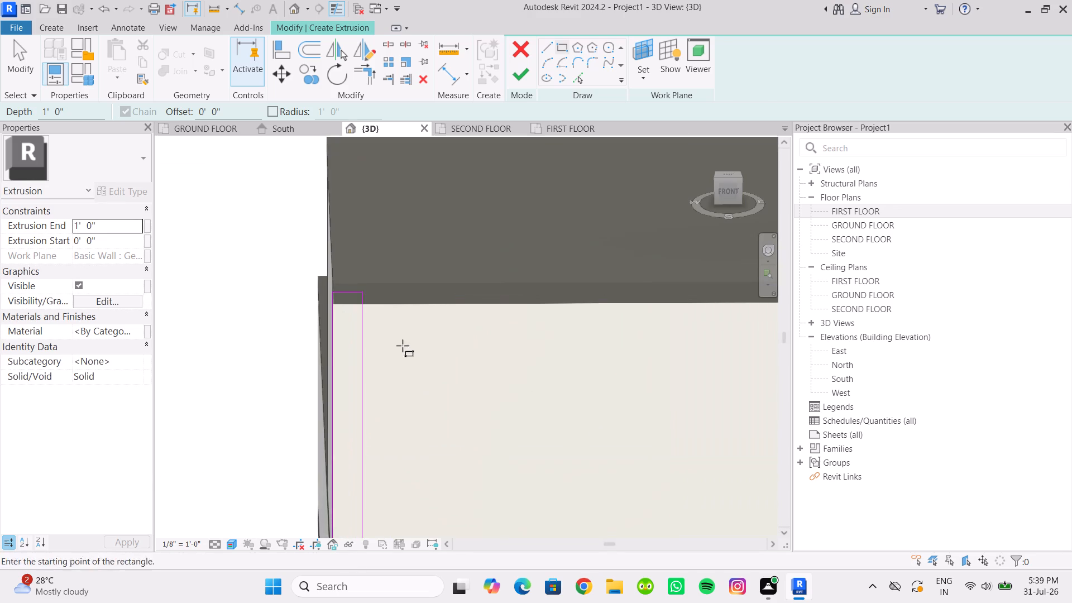
key("Escape")
Set the sketched rectangle's width to 12" and finish the extrusion sketch.
left_click(366, 312)
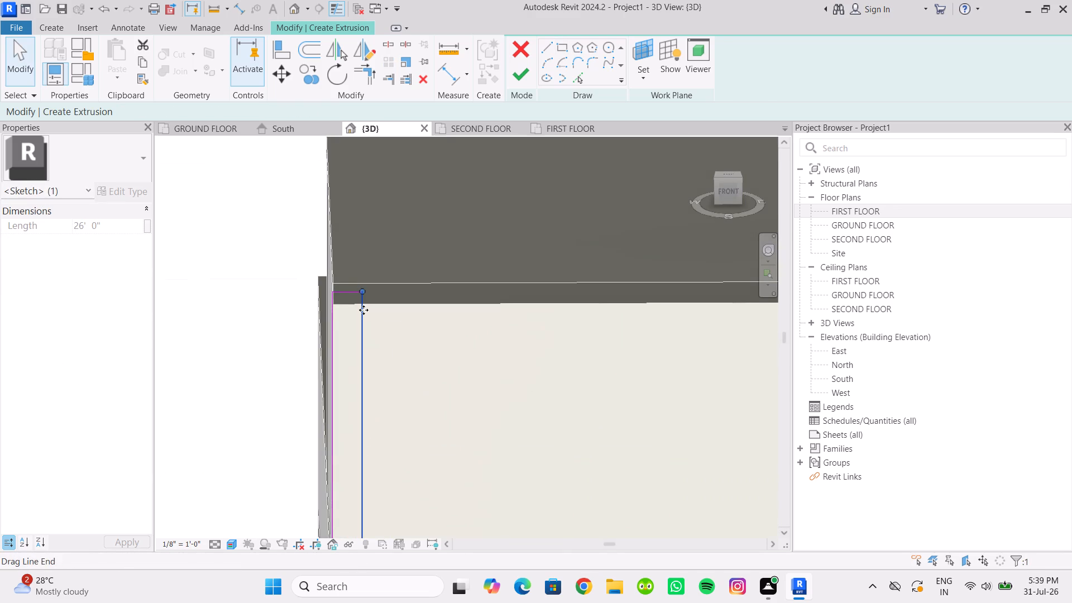
left_click(342, 288)
scroll(354, 313, "down", 4)
middle_click_drag(357, 316, 340, 185)
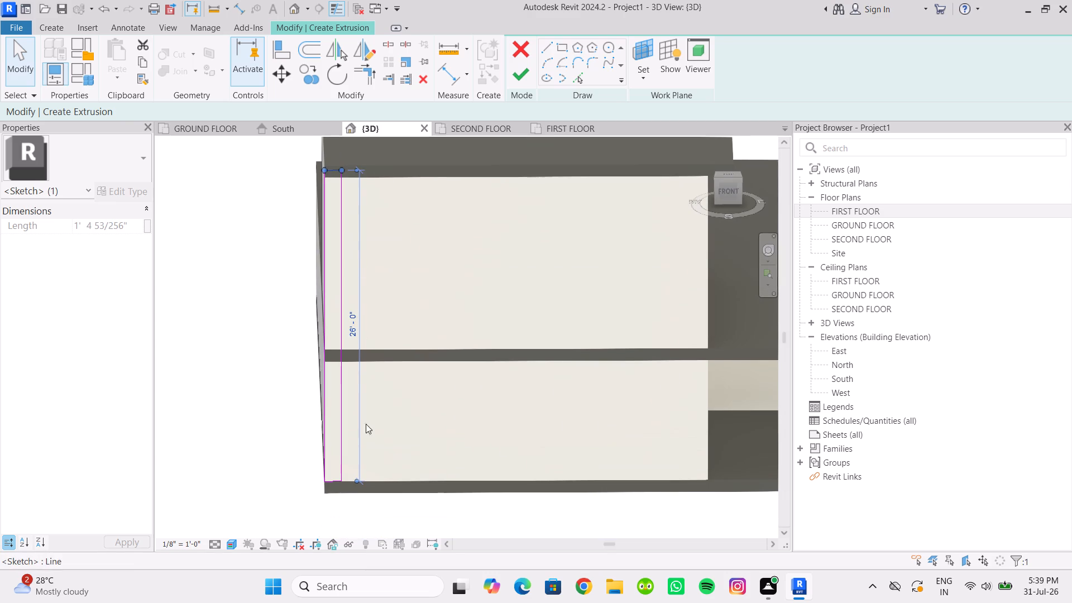
left_click(342, 446)
scroll(334, 501, "up", 3)
scroll(333, 485, "down", 5)
middle_click_drag(318, 387, 329, 423)
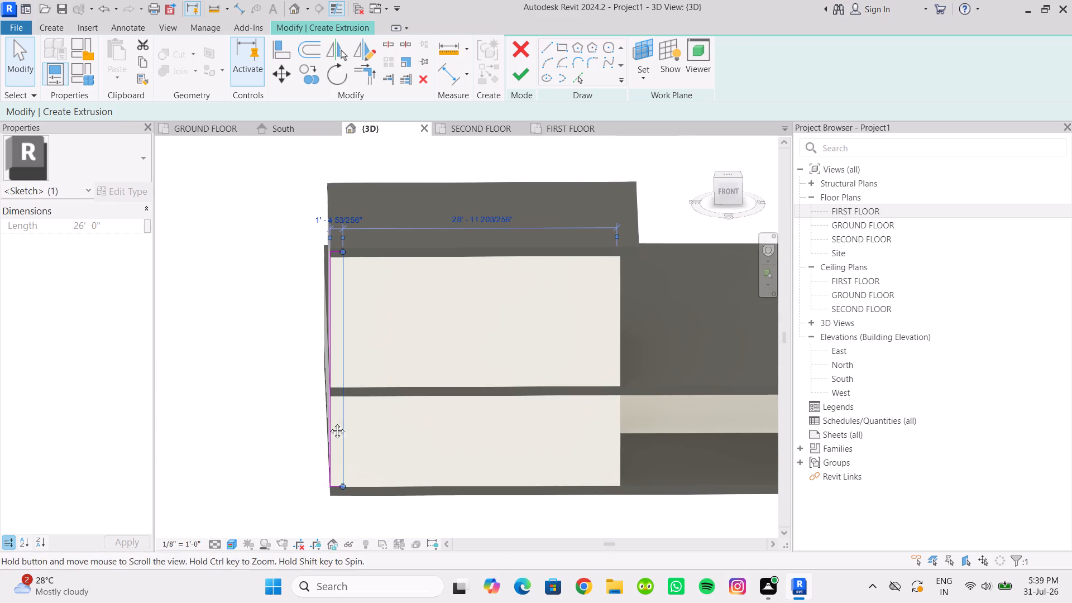
middle_click_drag(329, 423, 338, 458)
scroll(330, 240, "up", 6)
left_click(375, 352)
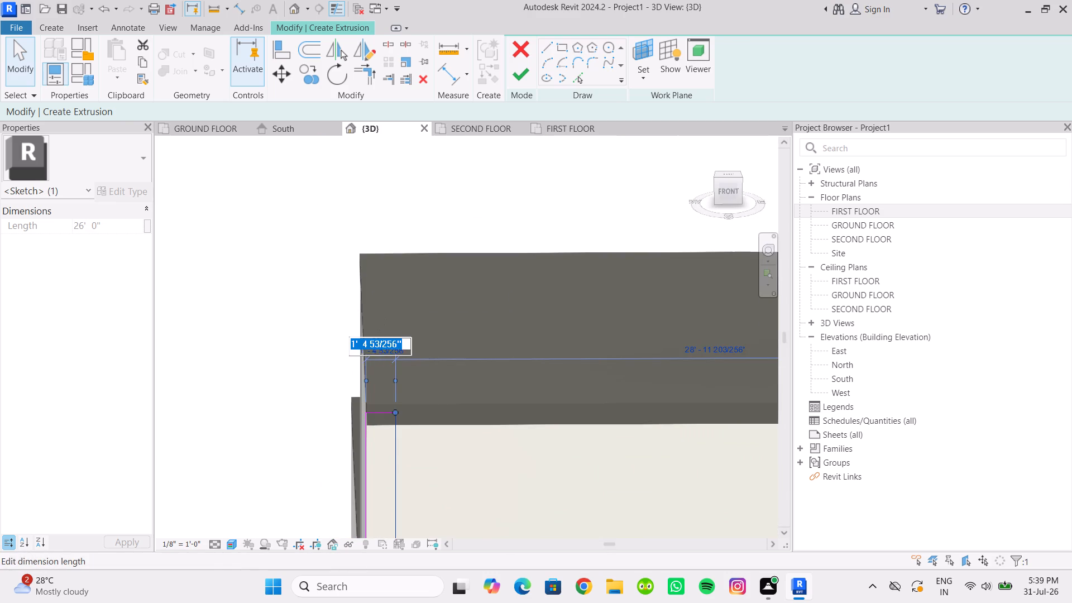
type("12\"")
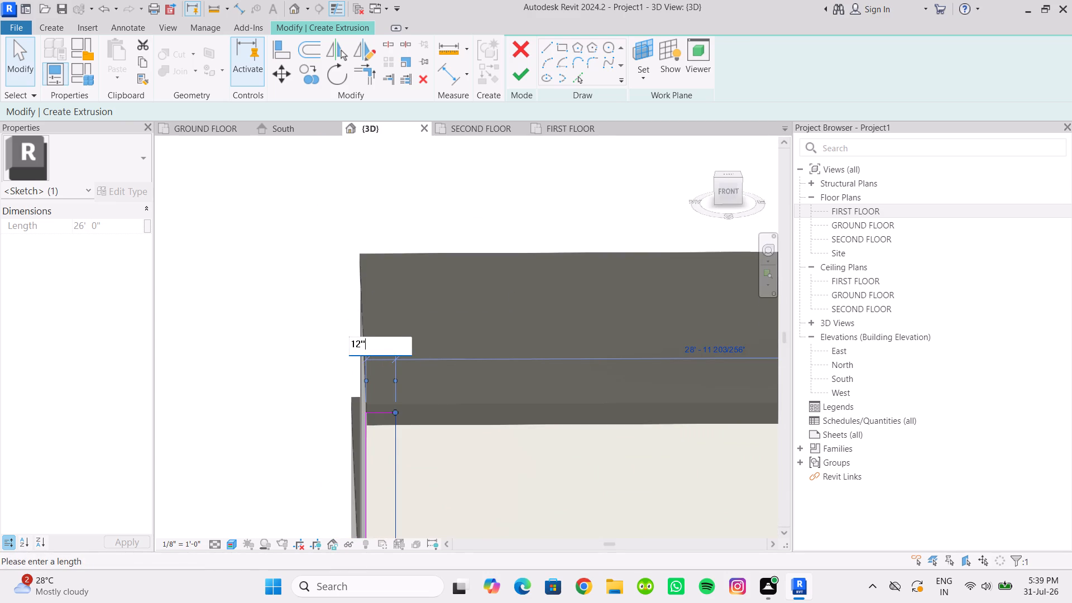
left_click(271, 373)
scroll(310, 409, "down", 3)
middle_click_drag(312, 417, 304, 327)
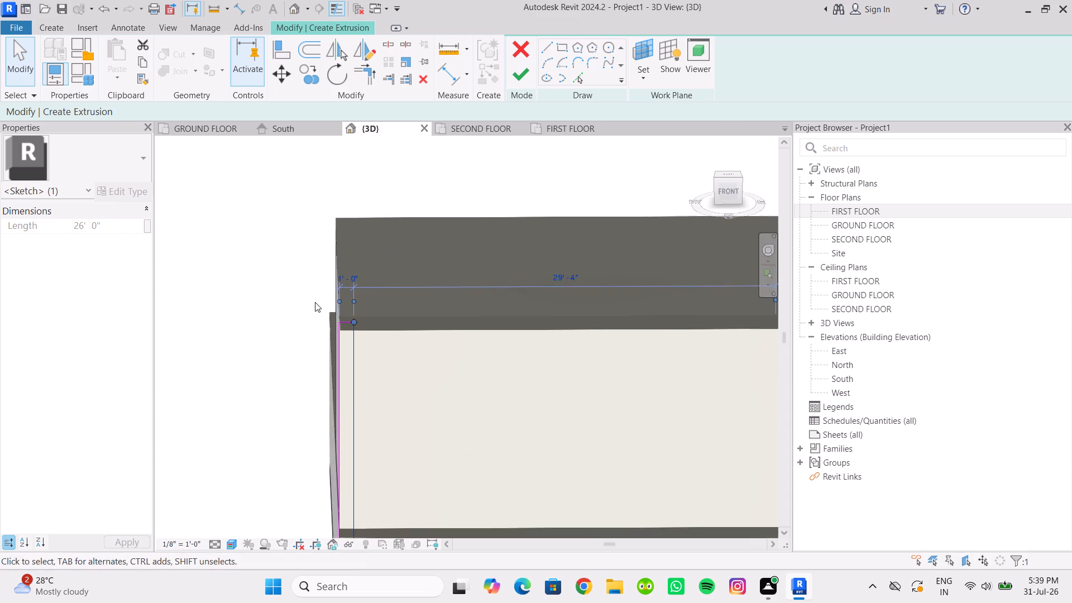
scroll(313, 315, "down", 3)
scroll(308, 373, "down", 2)
middle_click_drag(308, 373, 305, 317)
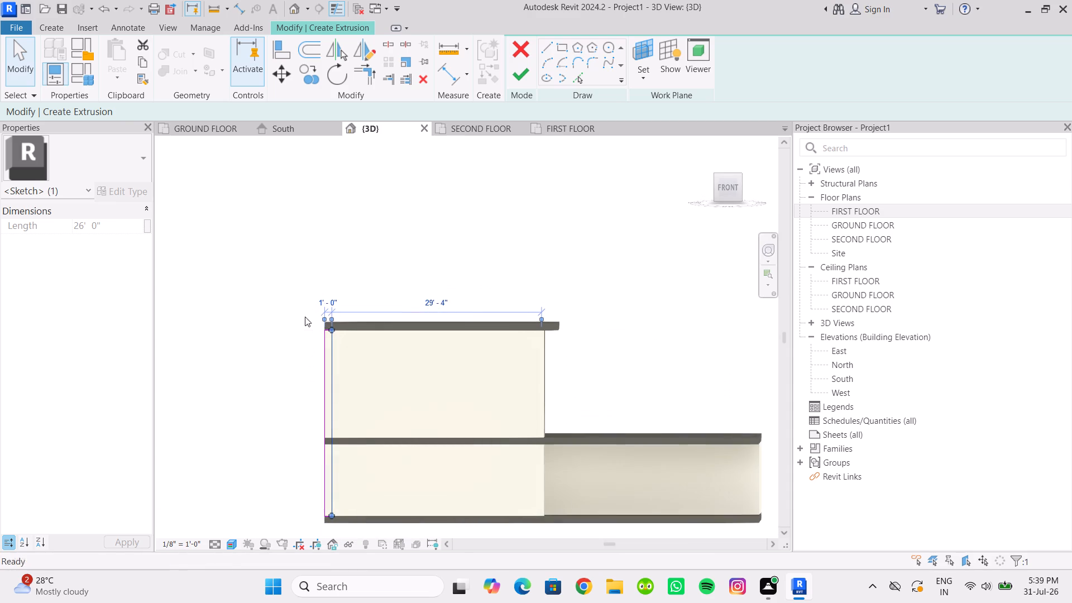
left_click(269, 353)
scroll(269, 391, "down", 2)
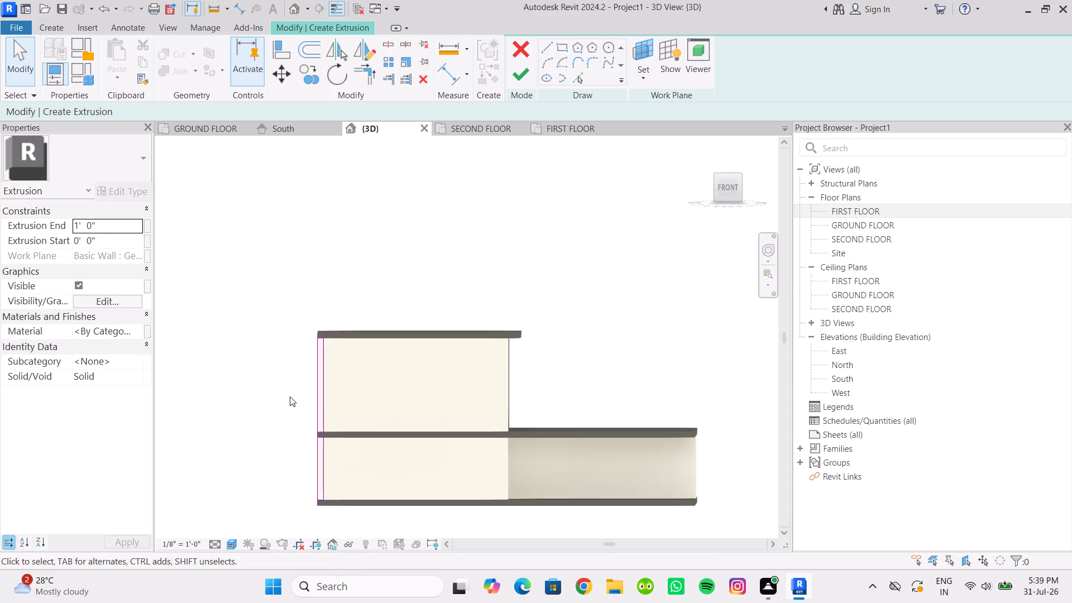
left_click(519, 78)
Set the extrusion end of the vertical strip to 2'.
scroll(267, 310, "down", 2)
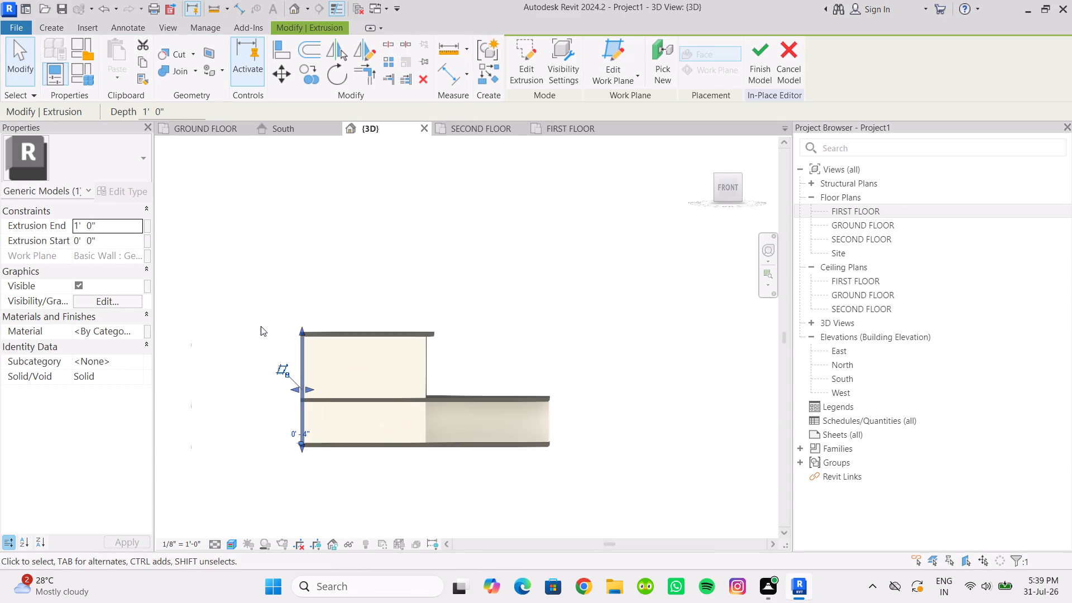
scroll(261, 326, "down", 1)
middle_click_drag(261, 326, 434, 365, "shift")
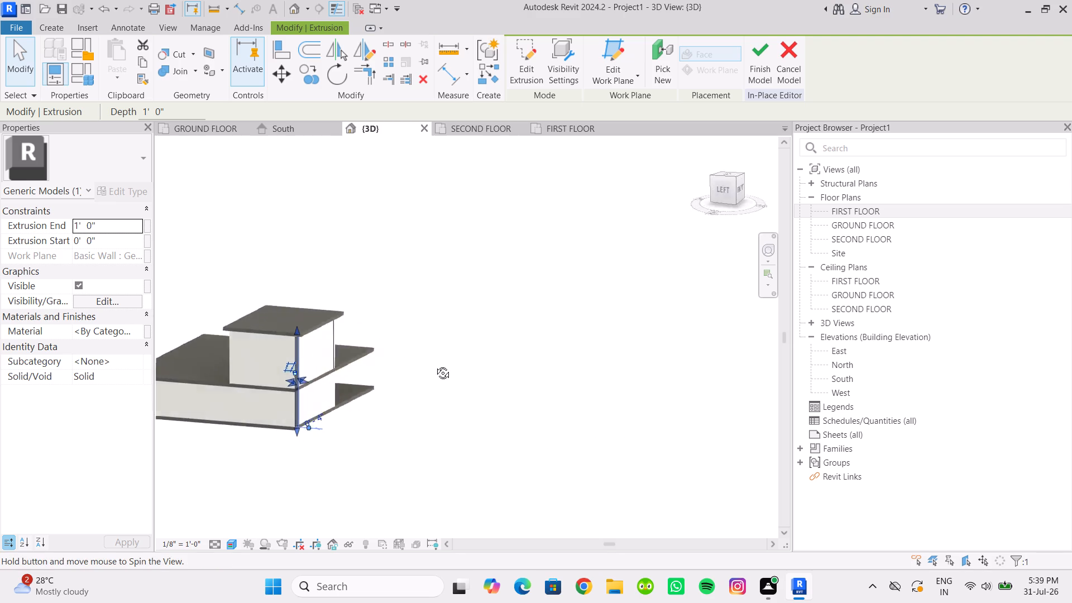
middle_click_drag(434, 365, 450, 352, "shift")
scroll(325, 330, "up", 6)
scroll(339, 354, "down", 1)
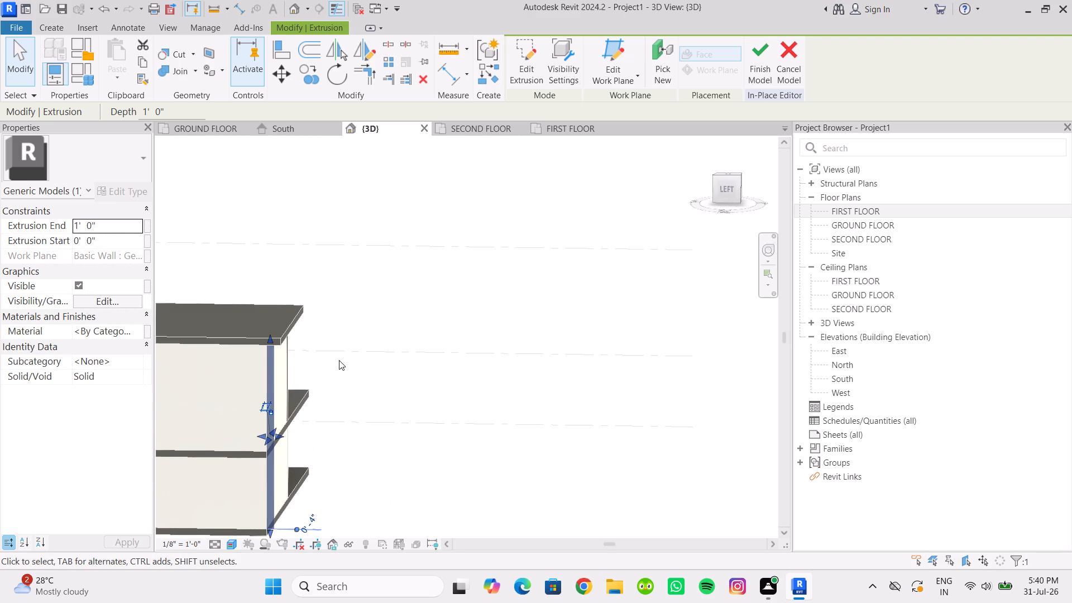
scroll(325, 415, "down", 1)
left_click(127, 229)
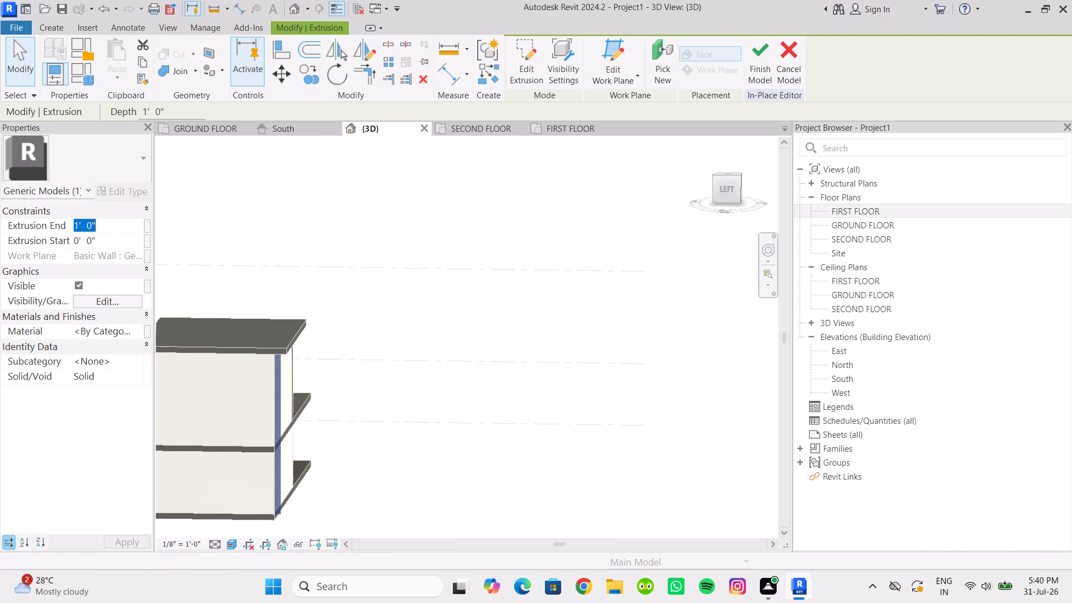
type("2'")
left_click(441, 329)
Check the extruded vertical strip from the west side and the front, and finish the in-place model.
scroll(286, 368, "up", 1)
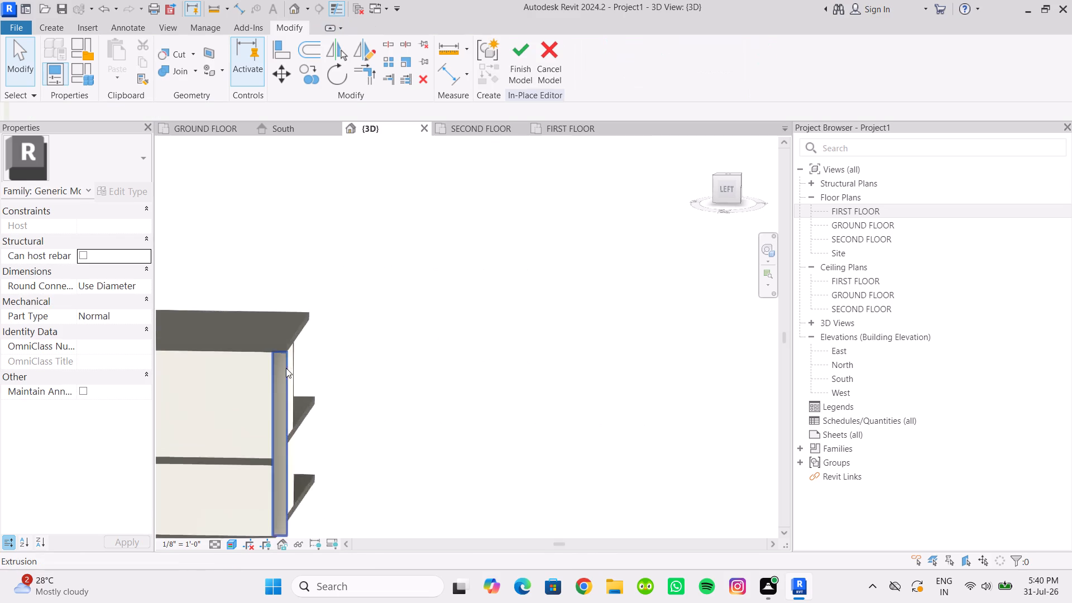
scroll(286, 368, "up", 2)
scroll(289, 380, "down", 3)
scroll(330, 403, "down", 1)
middle_click_drag(297, 408, 170, 385, "shift")
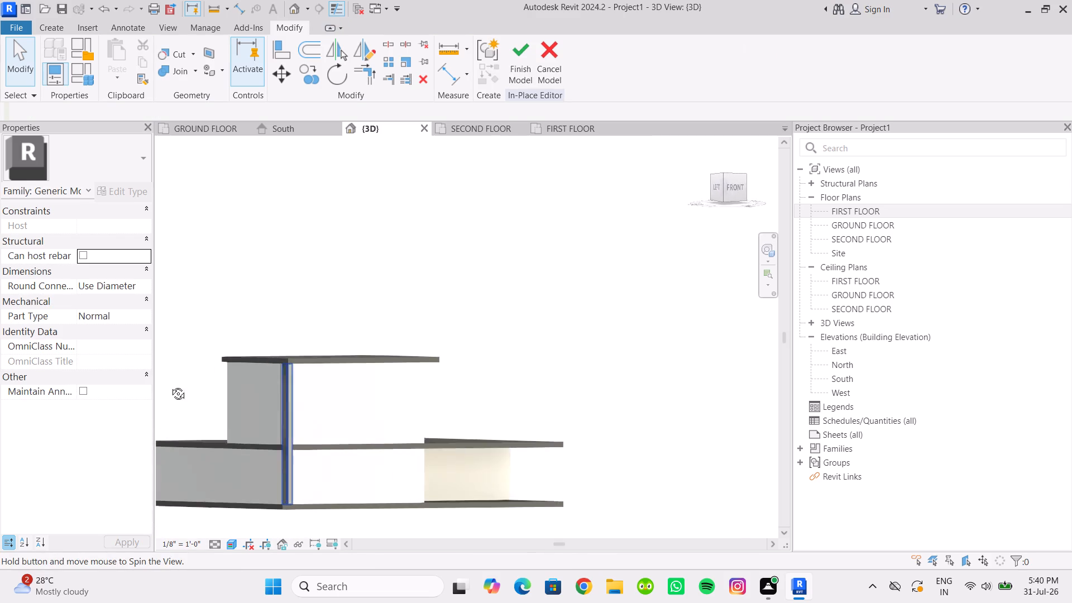
middle_click_drag(170, 385, 133, 382, "shift")
scroll(338, 291, "down", 2)
middle_click_drag(335, 293, 312, 289, "shift")
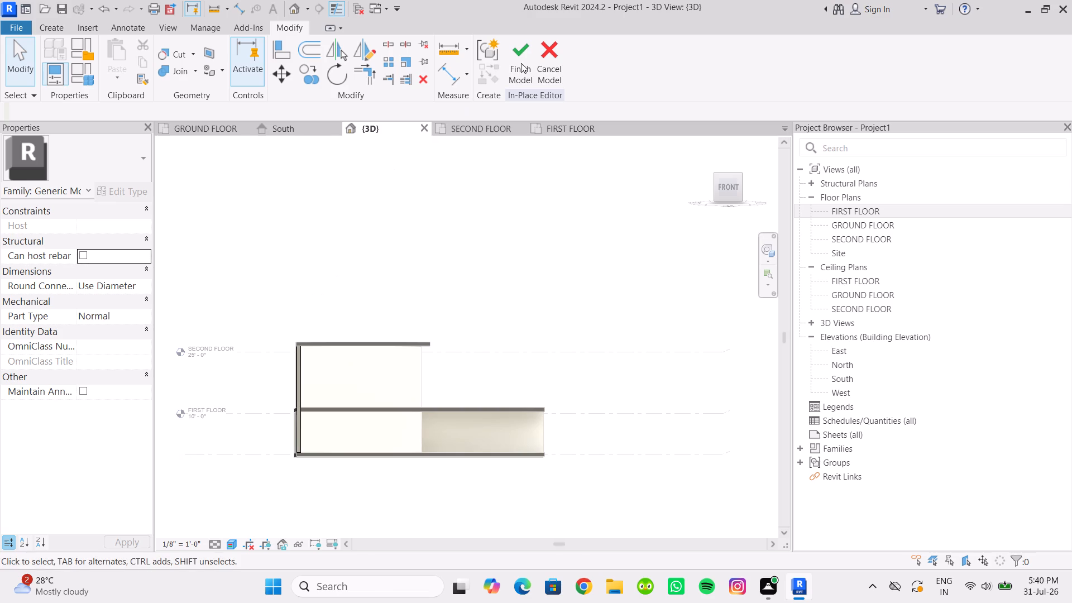
left_click(528, 56)
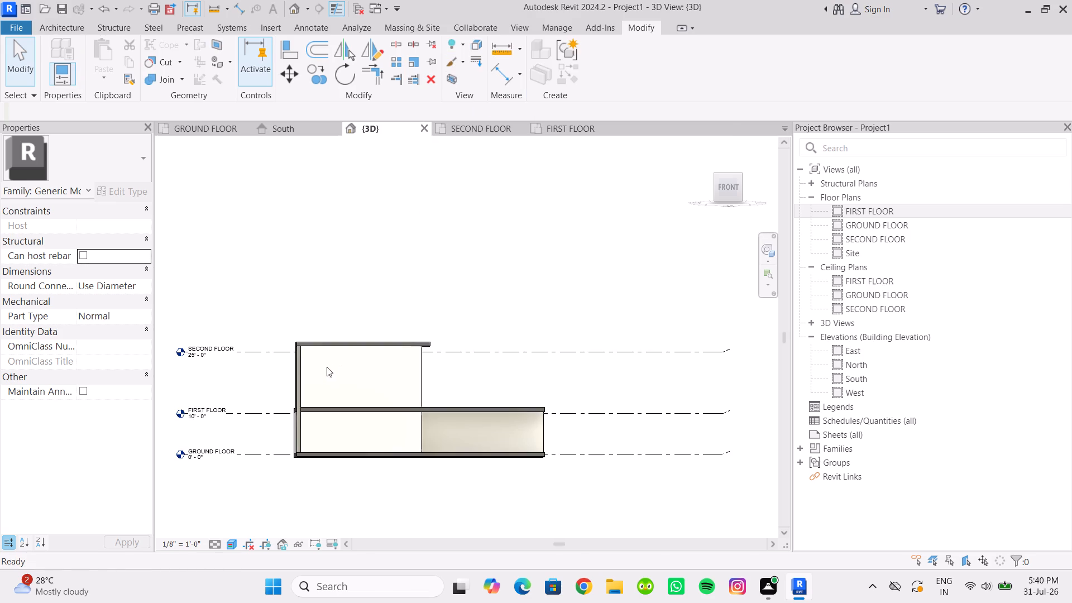
Examine the front facade and the finished vertical strip at its west end from straight on and at a slight angle.
scroll(322, 385, "up", 4)
middle_click_drag(310, 381, 289, 369)
scroll(292, 415, "up", 2)
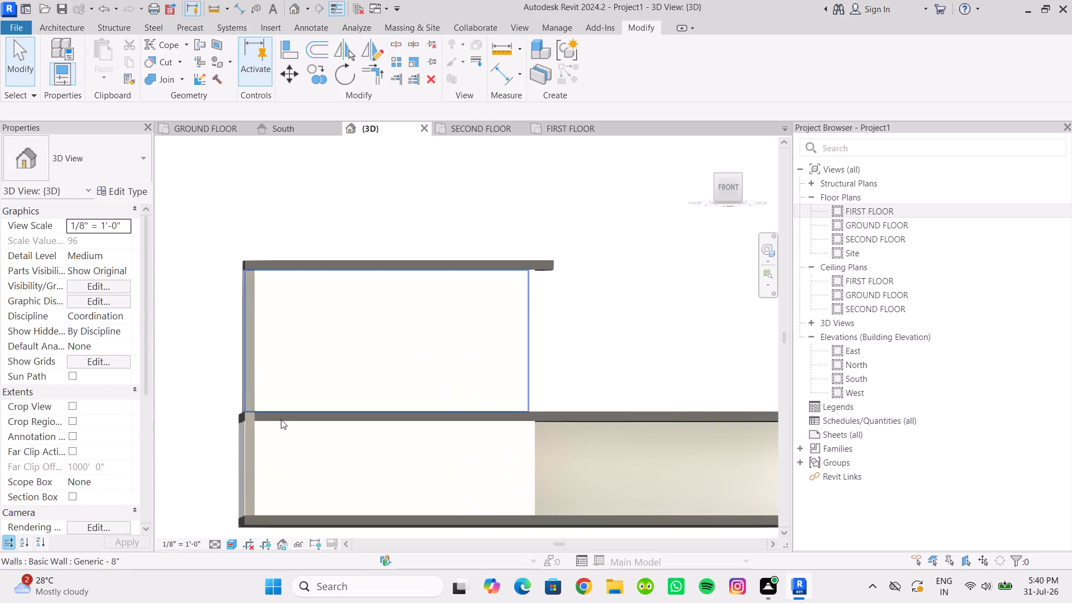
scroll(274, 422, "down", 1)
middle_click(275, 422, "shift")
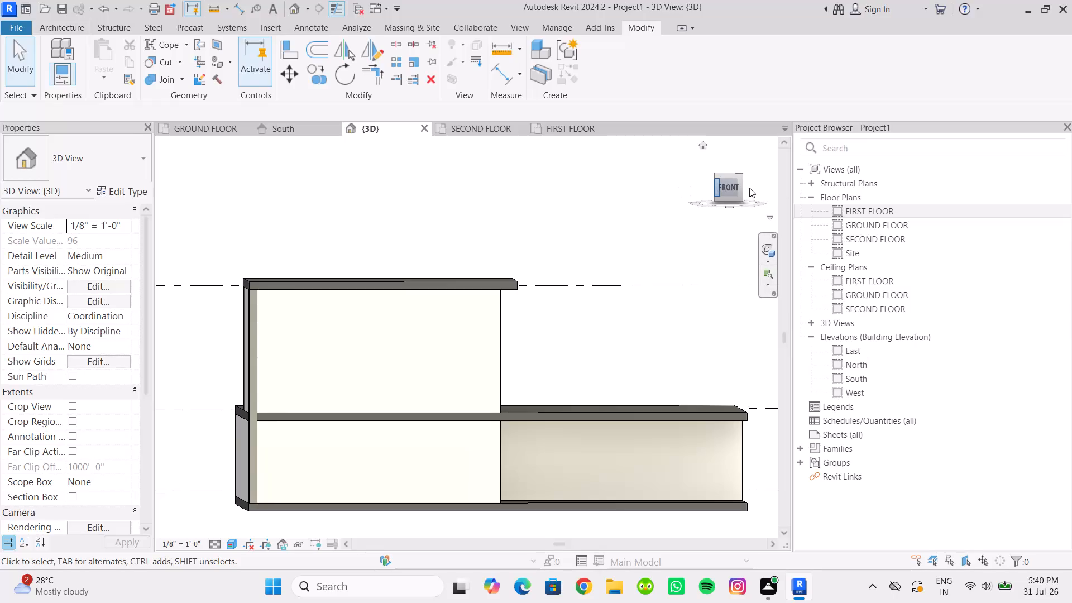
left_click(722, 190)
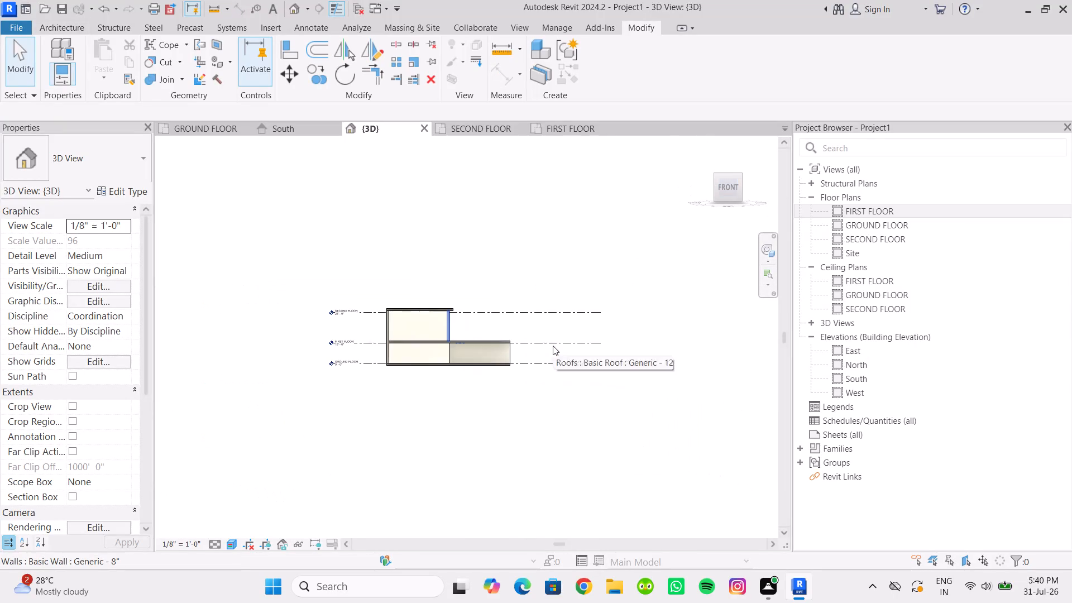
scroll(416, 317, "up", 7)
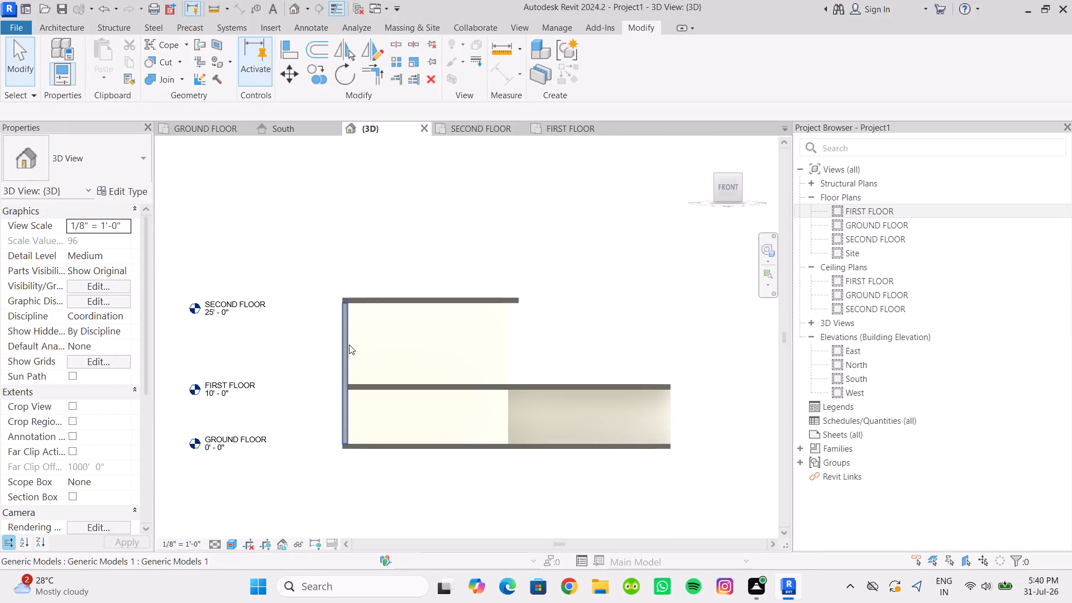
scroll(349, 344, "up", 5)
scroll(357, 346, "down", 3)
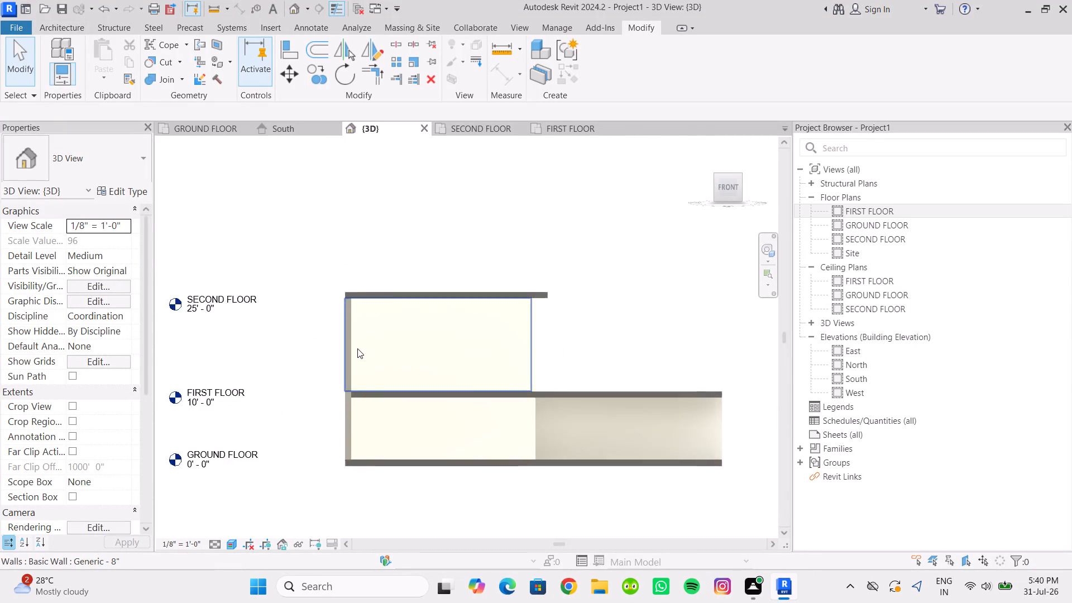
scroll(357, 348, "down", 5)
middle_click_drag(359, 348, 352, 346, "shift")
middle_click_drag(387, 434, 392, 444)
middle_click_drag(392, 444, 389, 453, "shift")
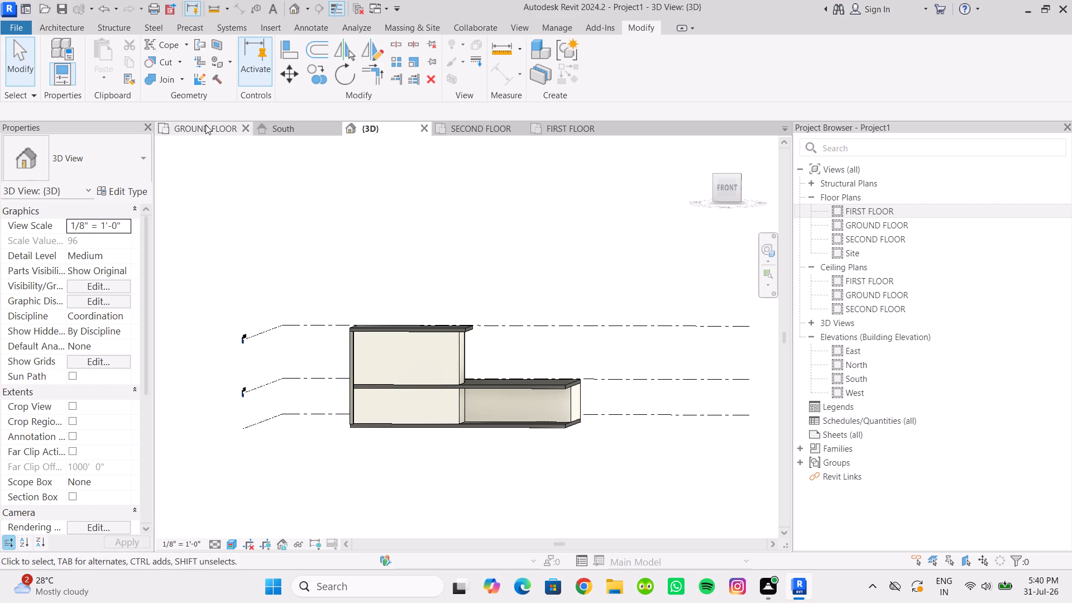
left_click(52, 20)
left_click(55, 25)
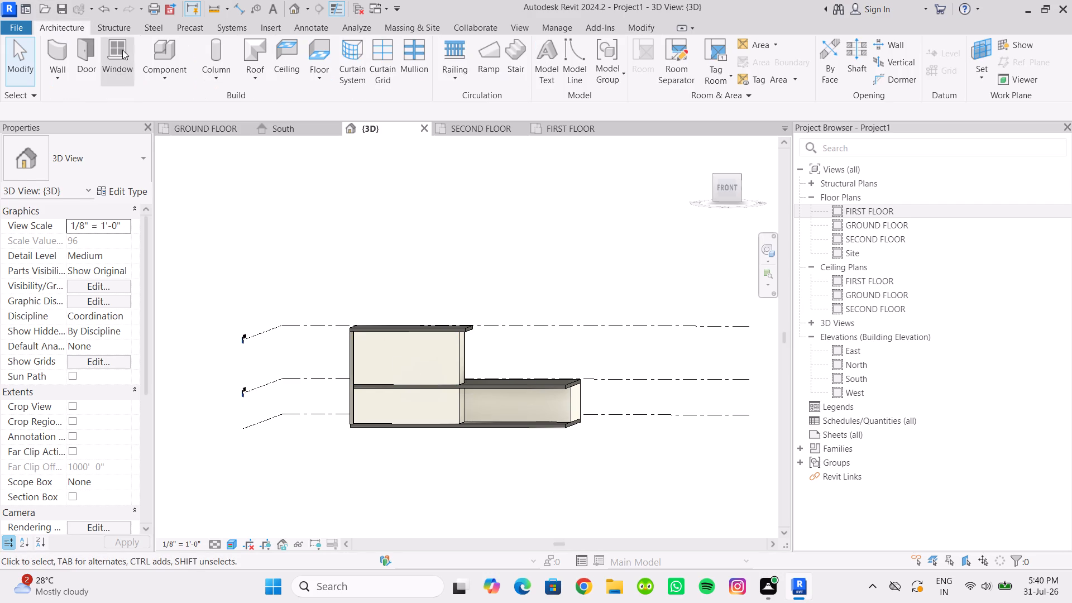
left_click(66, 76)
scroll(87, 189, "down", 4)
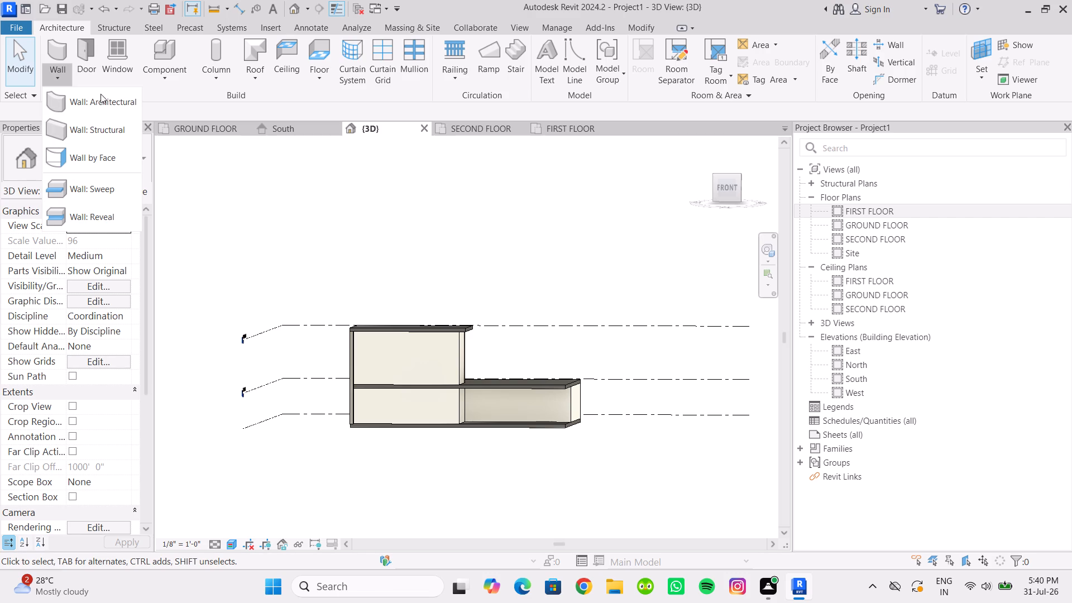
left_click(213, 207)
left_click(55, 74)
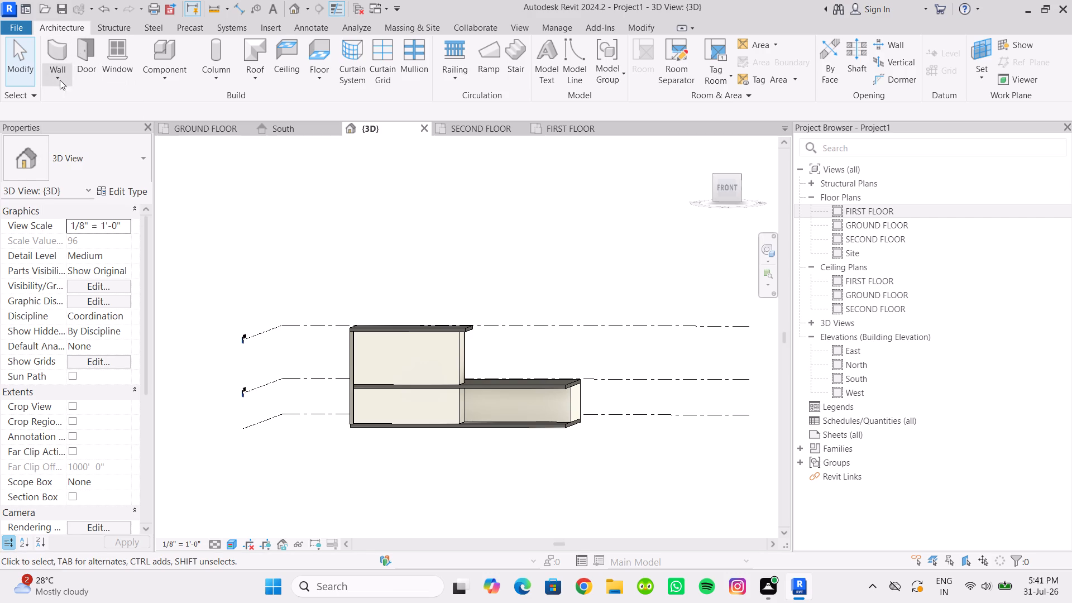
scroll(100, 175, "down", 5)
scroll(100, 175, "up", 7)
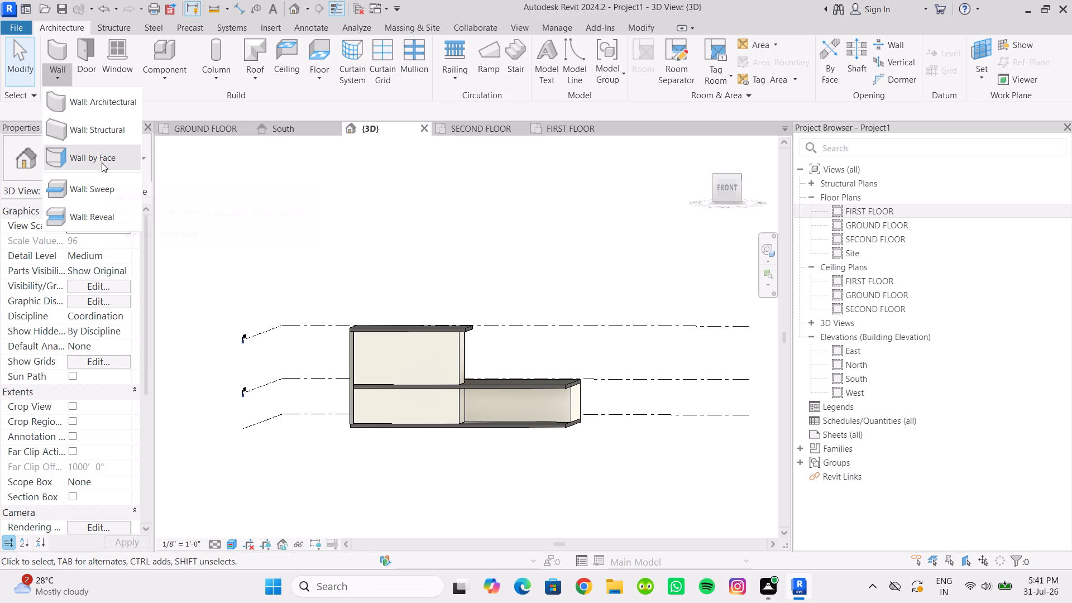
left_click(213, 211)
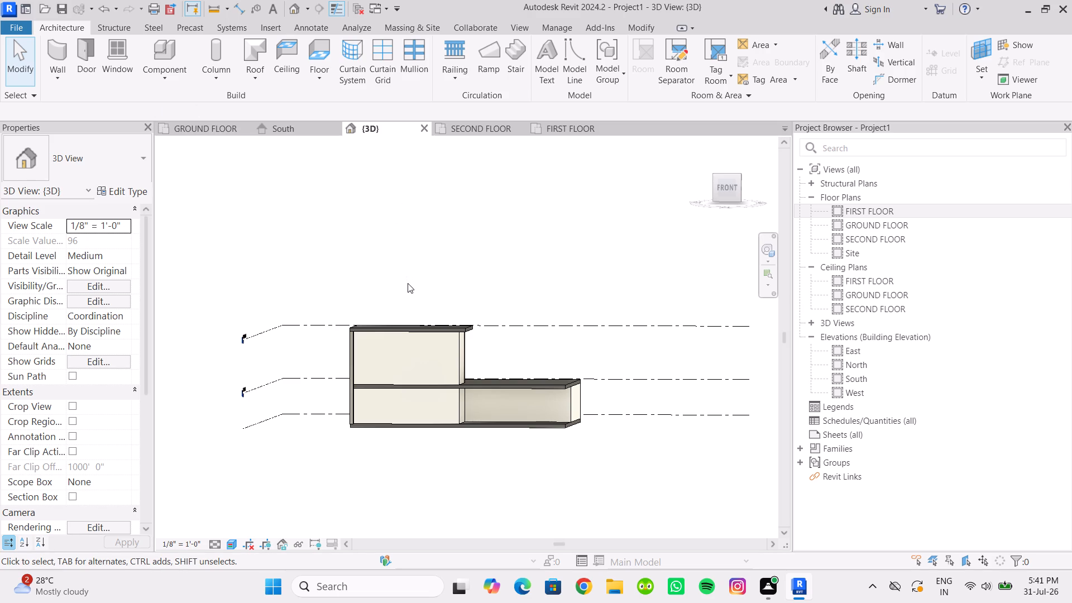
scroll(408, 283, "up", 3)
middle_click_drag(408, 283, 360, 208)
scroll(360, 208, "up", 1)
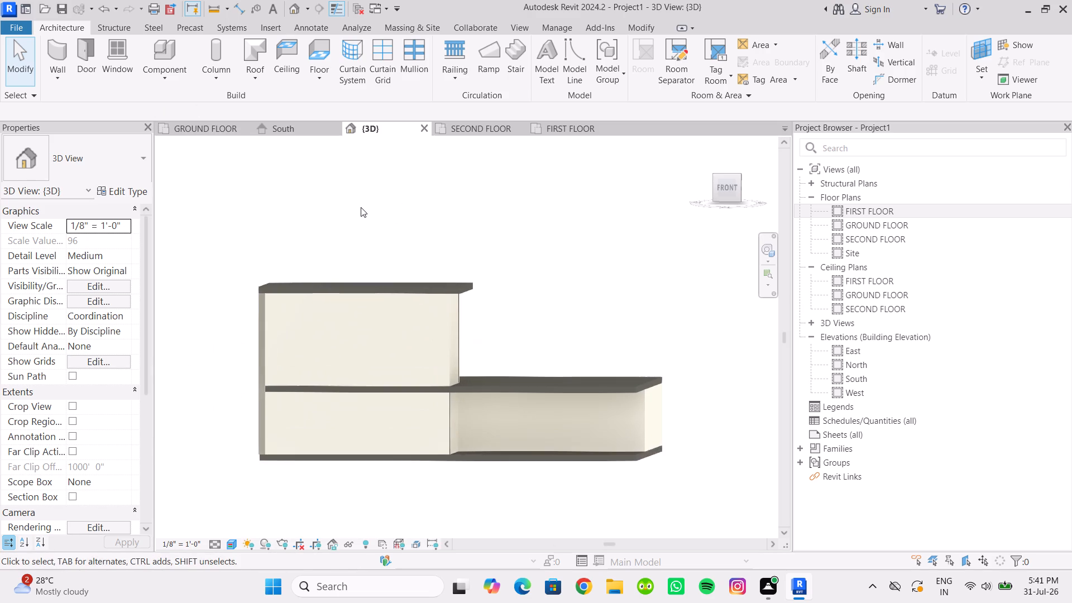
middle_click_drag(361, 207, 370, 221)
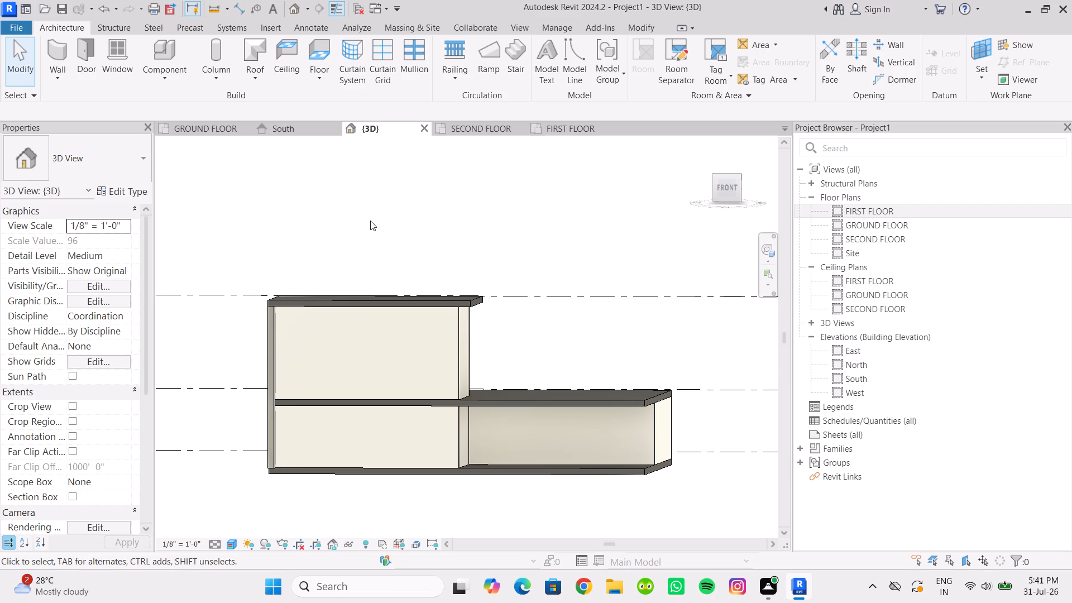
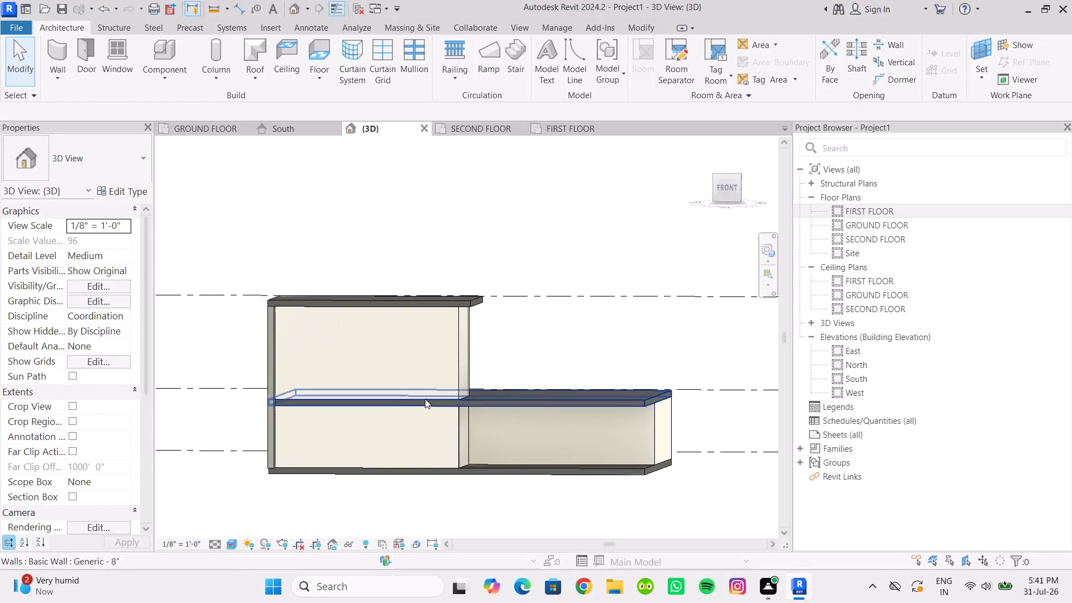
Examine the building's front facade and the roof overhang straight on in the 3D view.
scroll(516, 348, "down", 2)
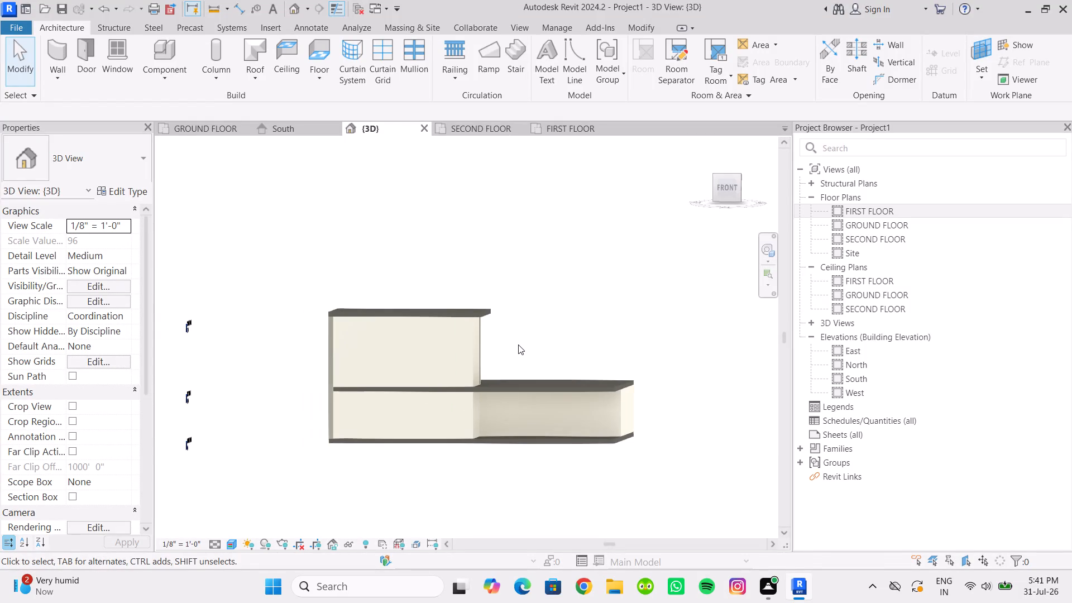
scroll(518, 344, "down", 3)
middle_click_drag(518, 342, 532, 336, "shift")
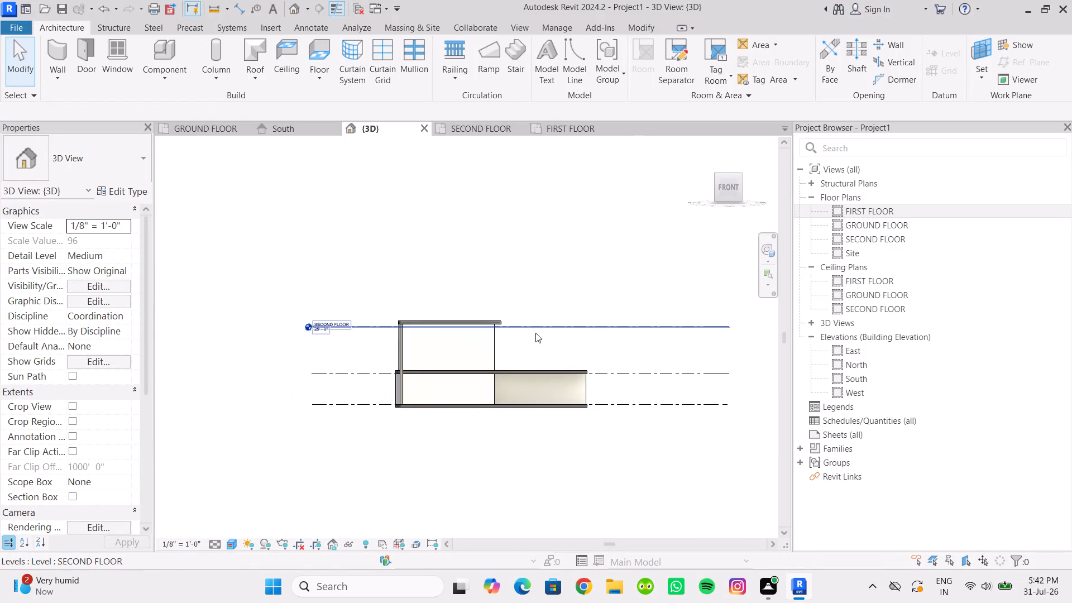
scroll(534, 333, "up", 1)
middle_click_drag(534, 333, 523, 334)
left_click(729, 189)
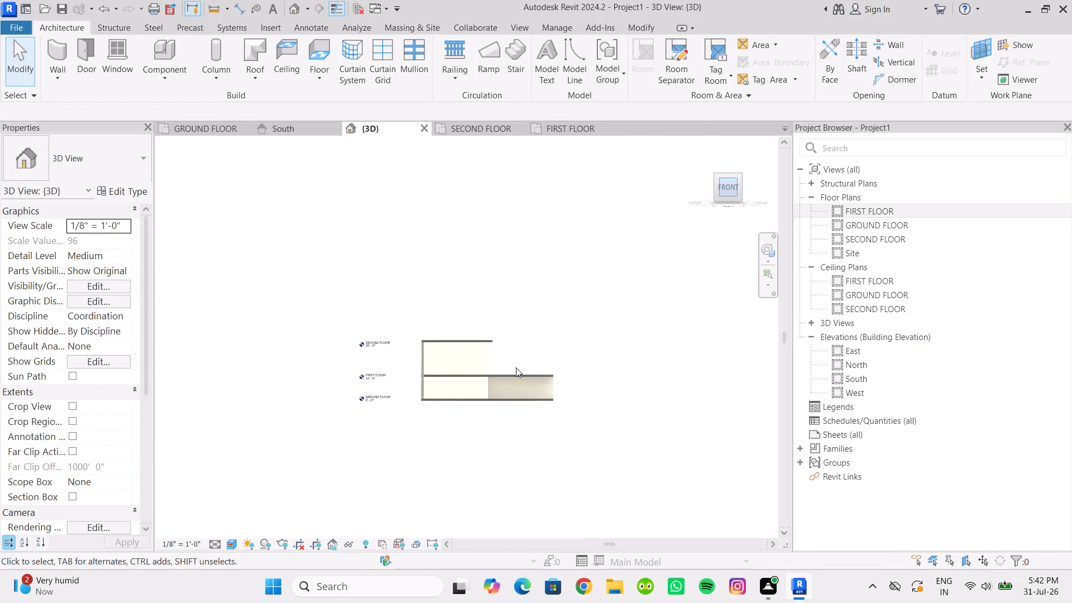
scroll(471, 366, "up", 5)
scroll(433, 318, "up", 4)
scroll(446, 312, "down", 4)
middle_click_drag(451, 316, 408, 349)
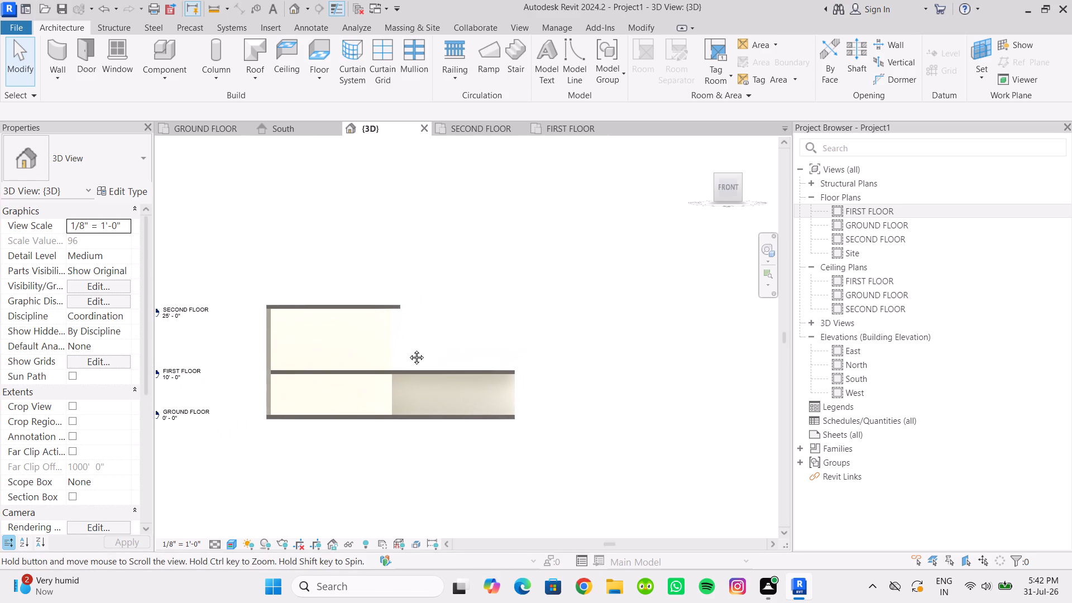
middle_click_drag(408, 349, 409, 350)
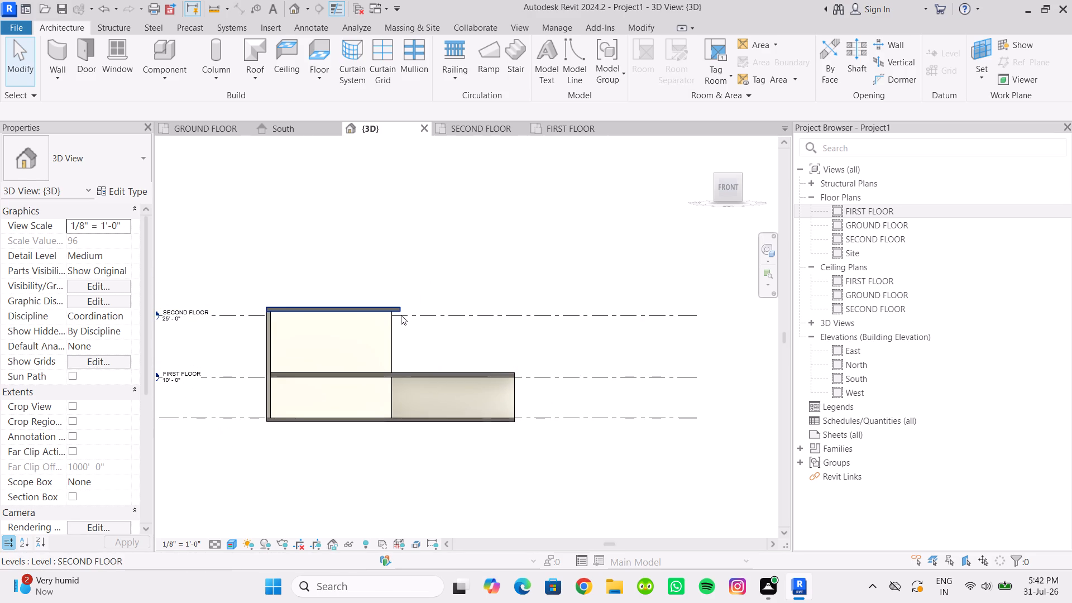
scroll(401, 321, "down", 1)
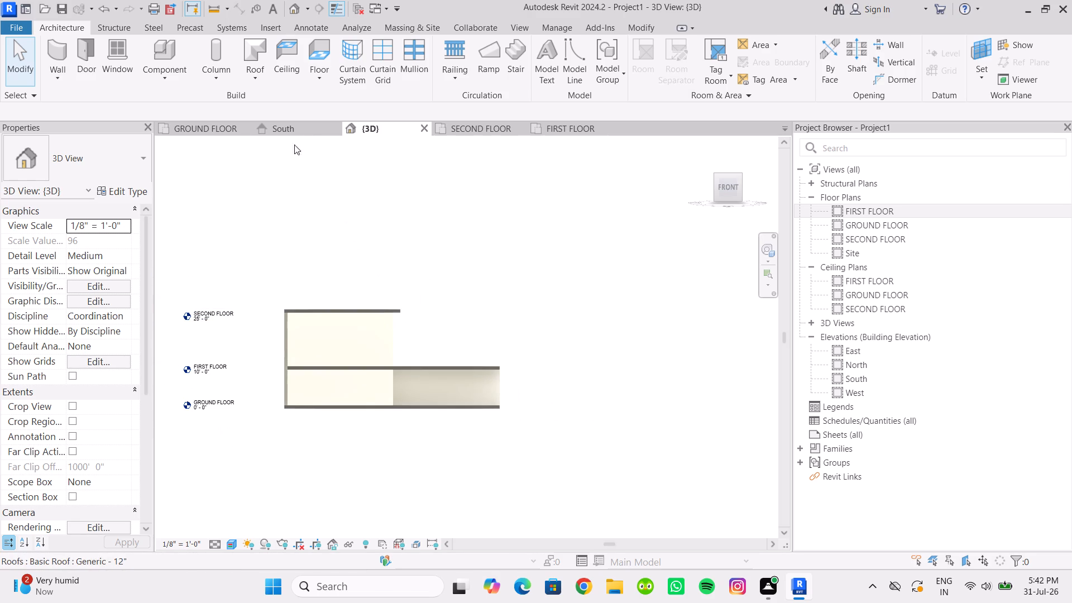
Look through the ground floor, south, second floor and first floor views for the roof outline.
left_click(208, 127)
left_click(308, 126)
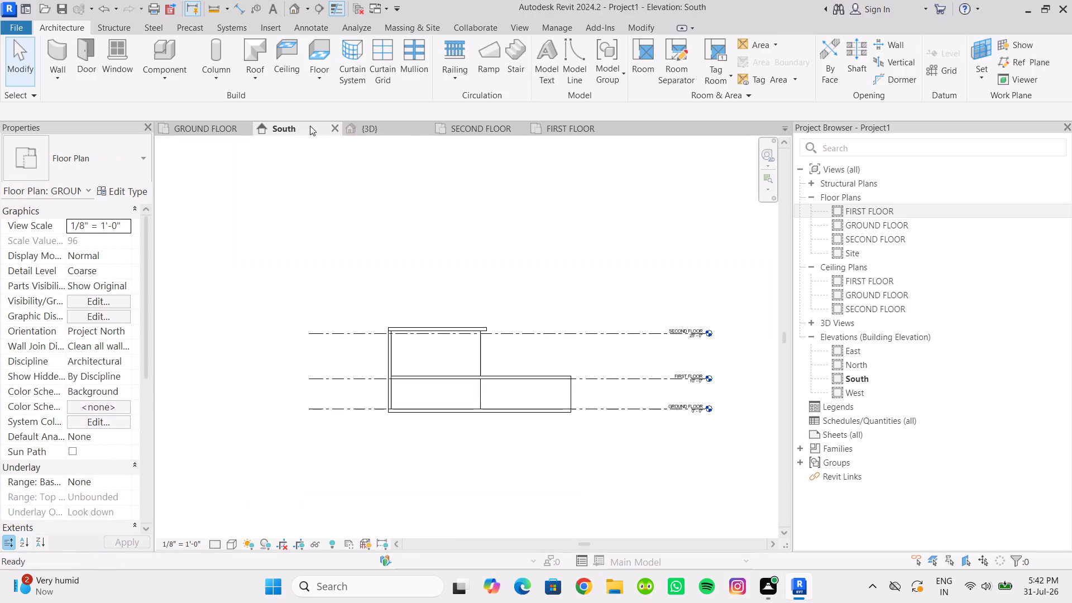
left_click(468, 121)
left_click(494, 128)
scroll(451, 342, "up", 6)
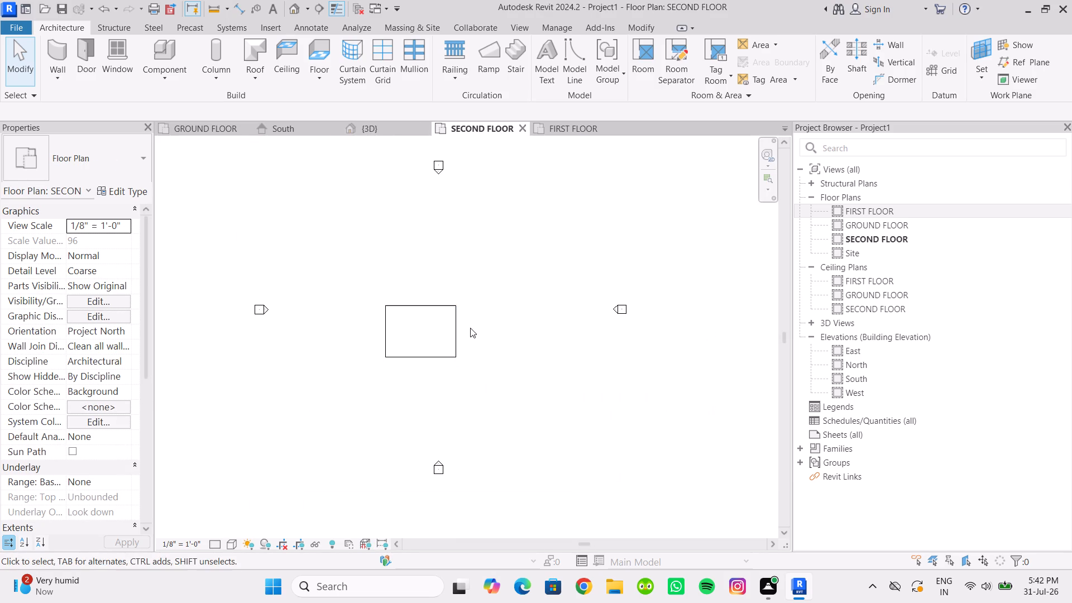
left_click(551, 133)
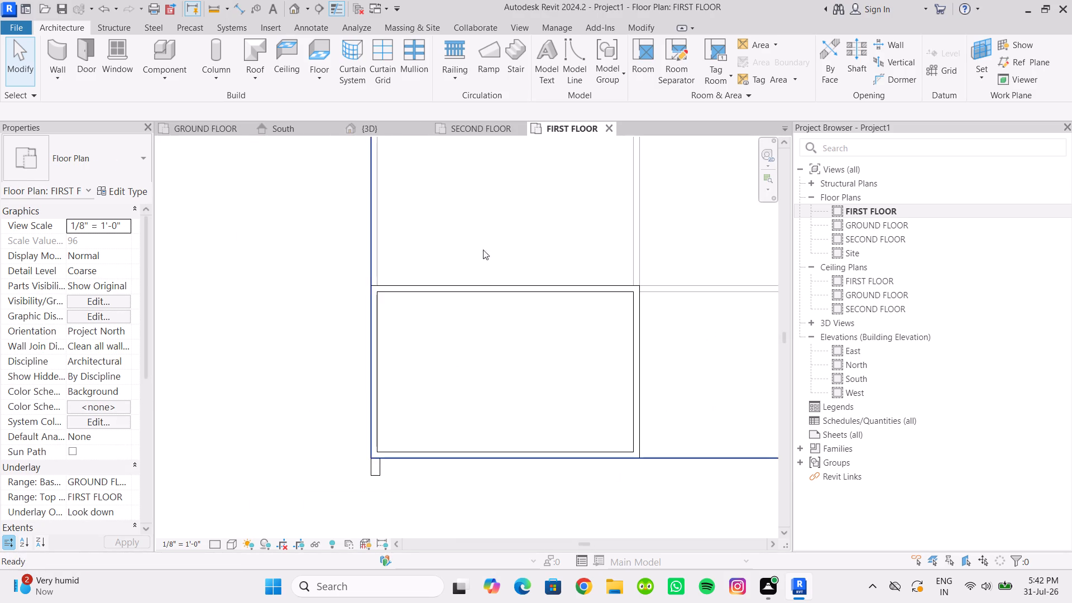
scroll(477, 324, "down", 6)
middle_click_drag(497, 351, 397, 389)
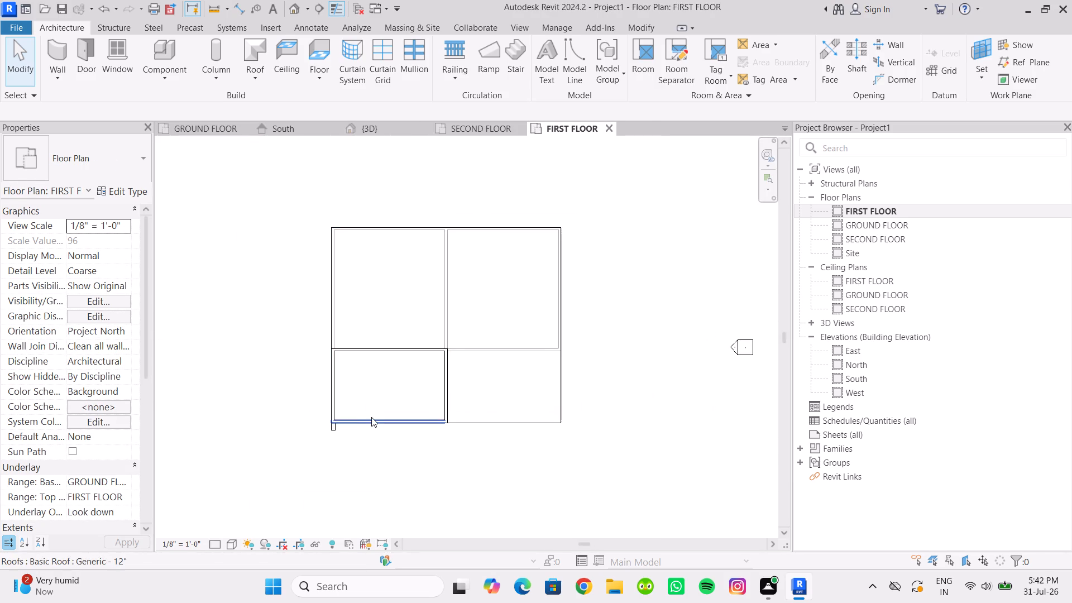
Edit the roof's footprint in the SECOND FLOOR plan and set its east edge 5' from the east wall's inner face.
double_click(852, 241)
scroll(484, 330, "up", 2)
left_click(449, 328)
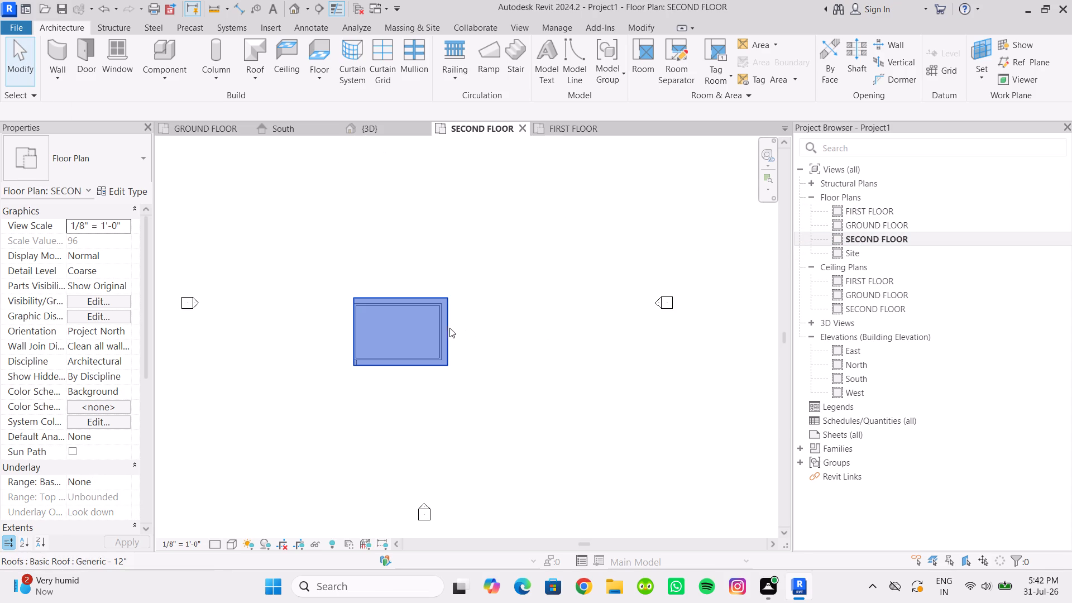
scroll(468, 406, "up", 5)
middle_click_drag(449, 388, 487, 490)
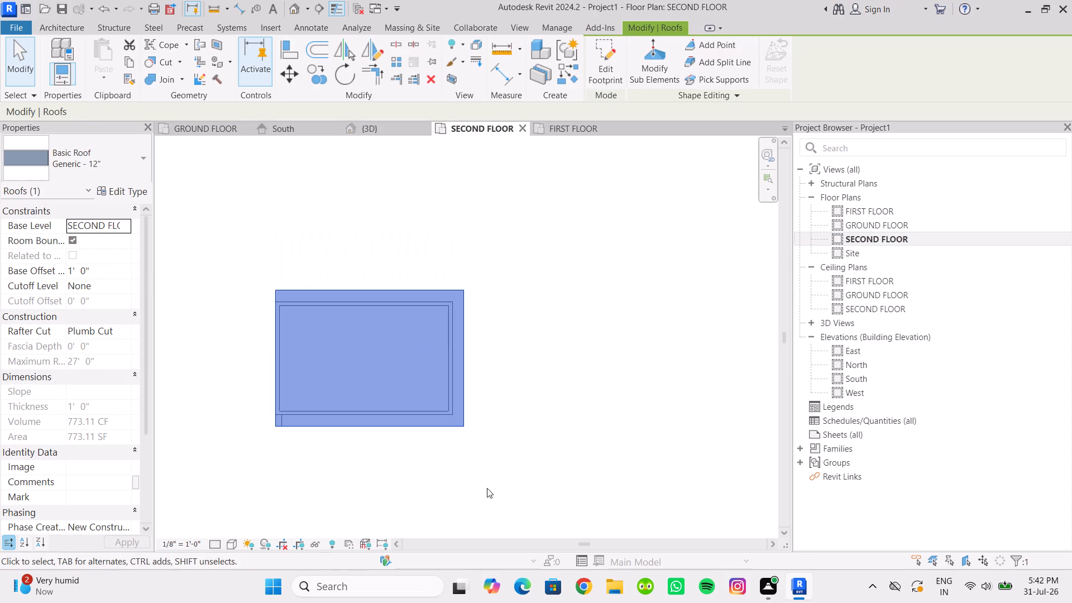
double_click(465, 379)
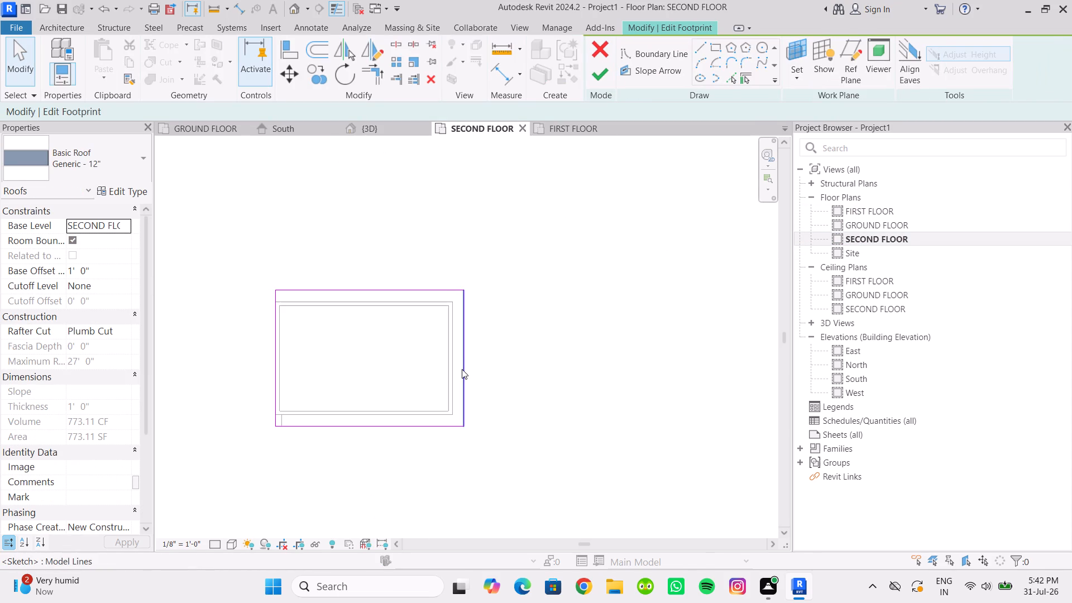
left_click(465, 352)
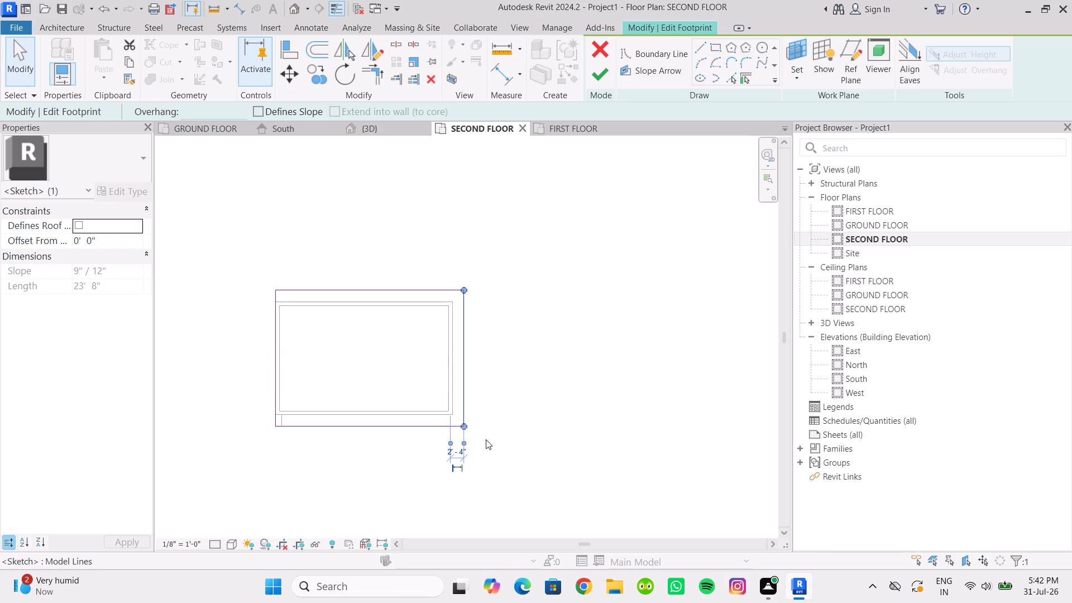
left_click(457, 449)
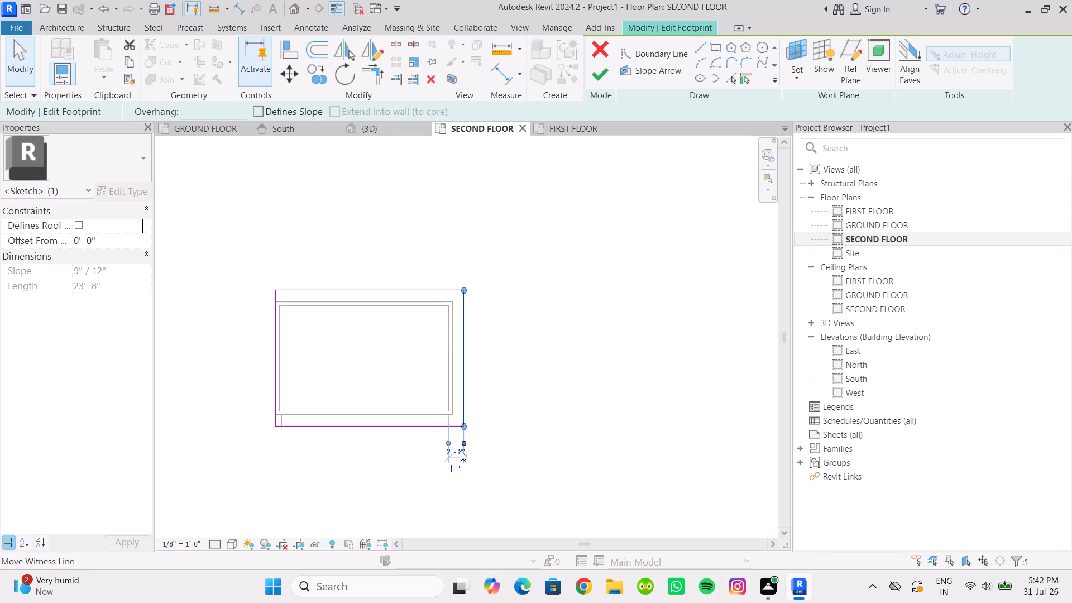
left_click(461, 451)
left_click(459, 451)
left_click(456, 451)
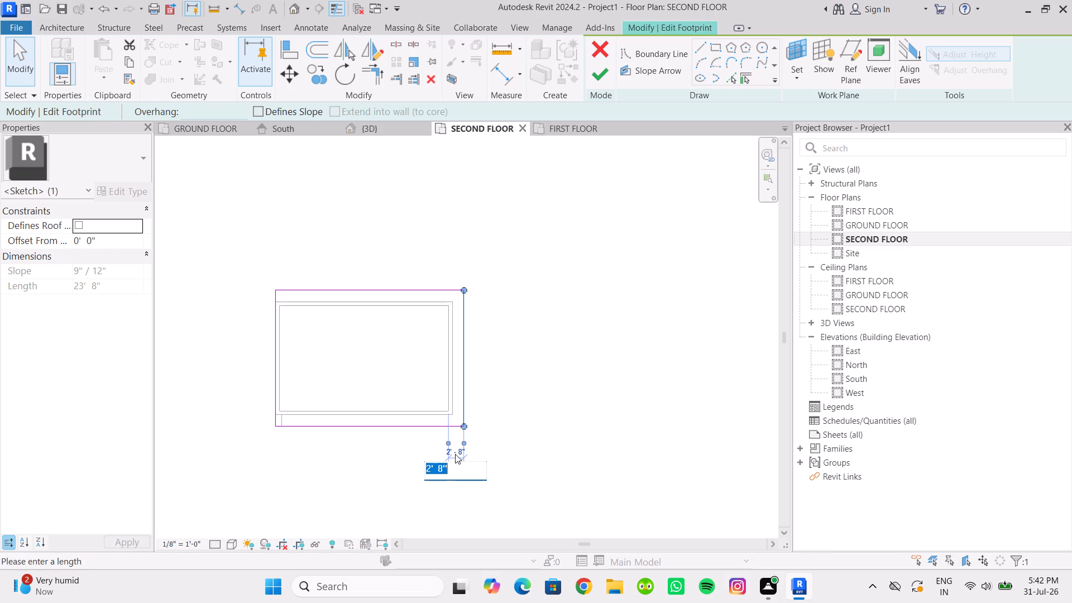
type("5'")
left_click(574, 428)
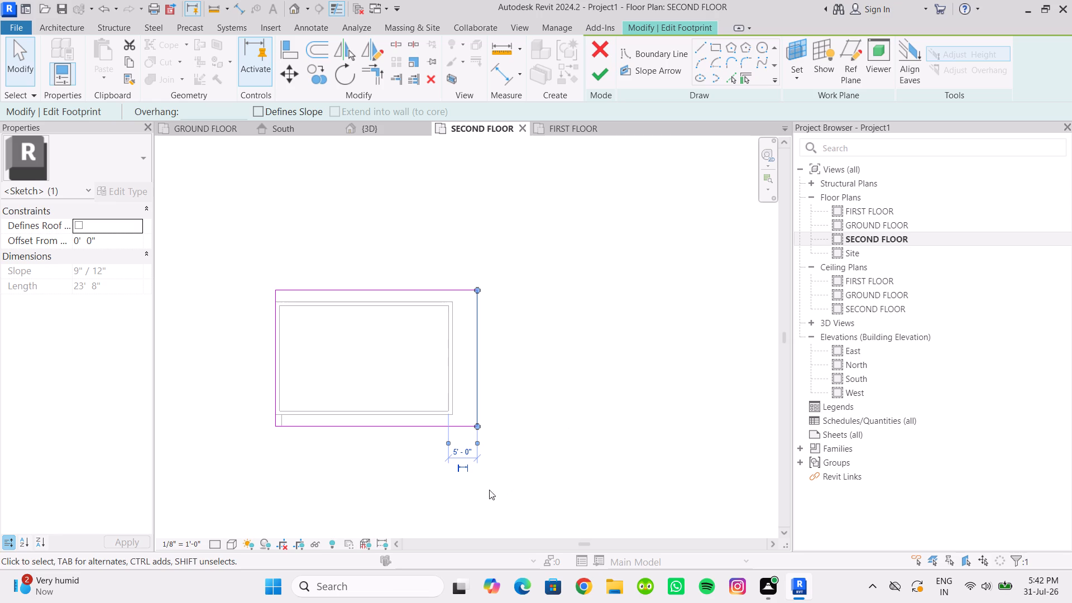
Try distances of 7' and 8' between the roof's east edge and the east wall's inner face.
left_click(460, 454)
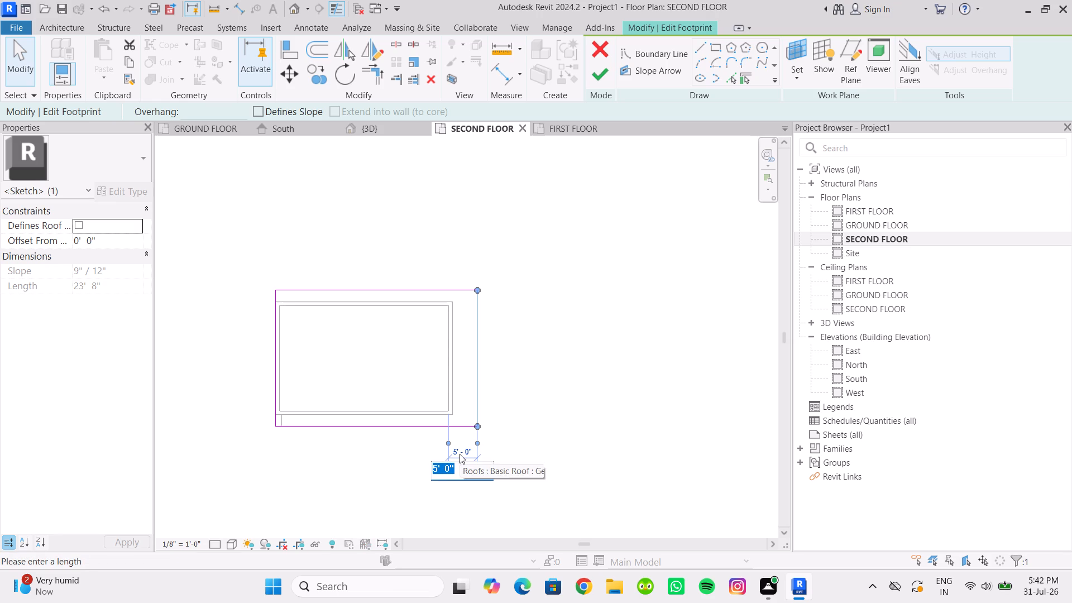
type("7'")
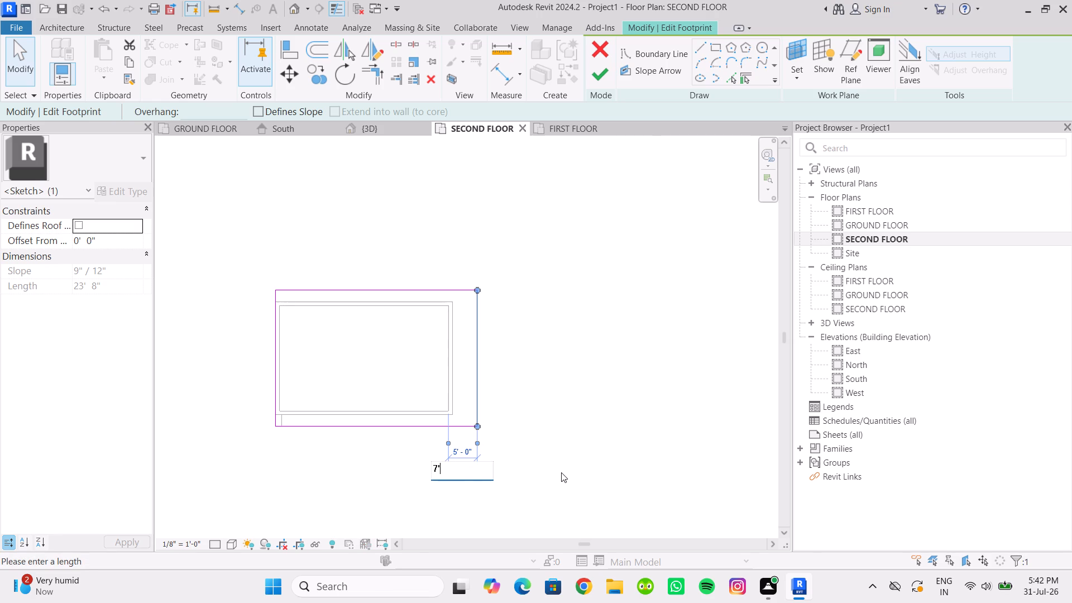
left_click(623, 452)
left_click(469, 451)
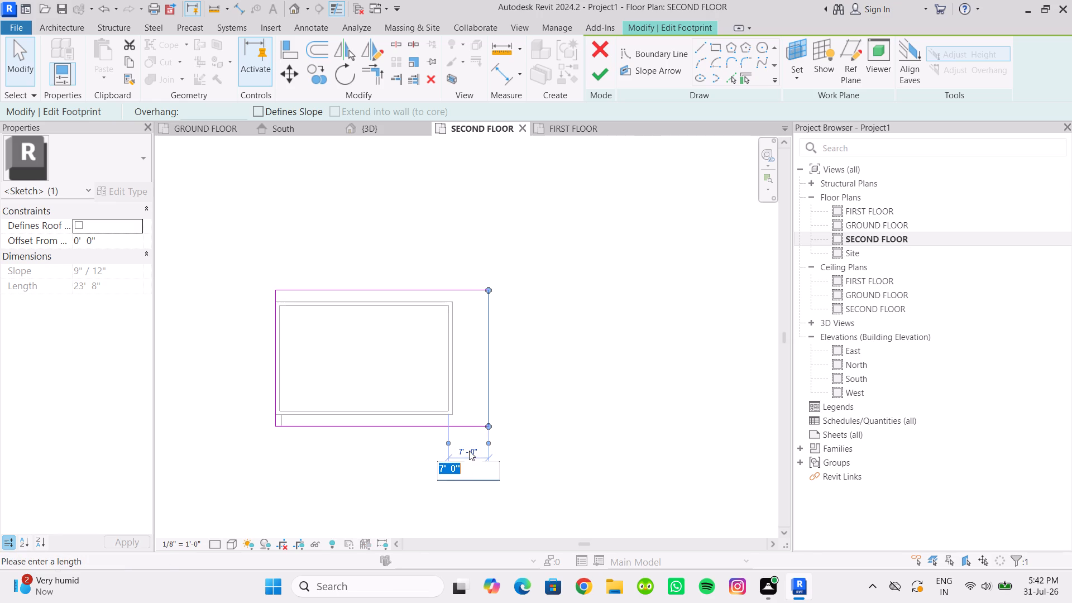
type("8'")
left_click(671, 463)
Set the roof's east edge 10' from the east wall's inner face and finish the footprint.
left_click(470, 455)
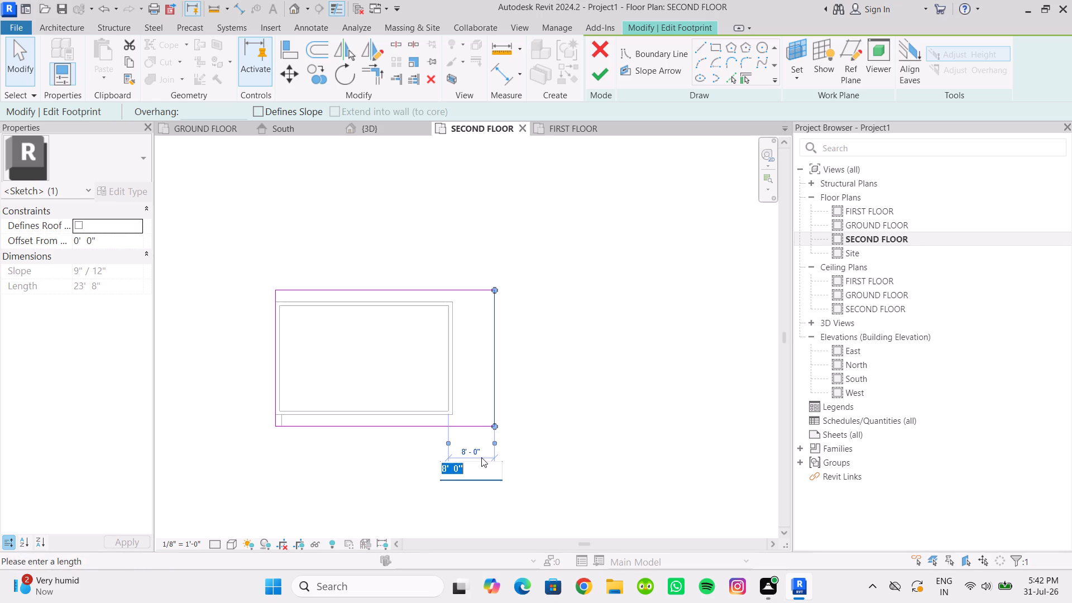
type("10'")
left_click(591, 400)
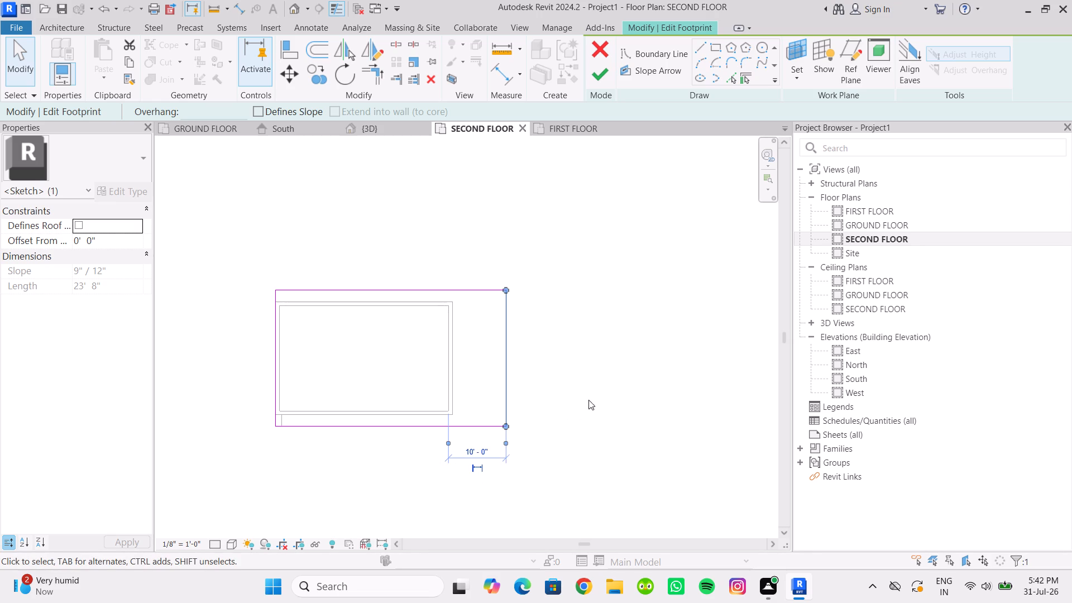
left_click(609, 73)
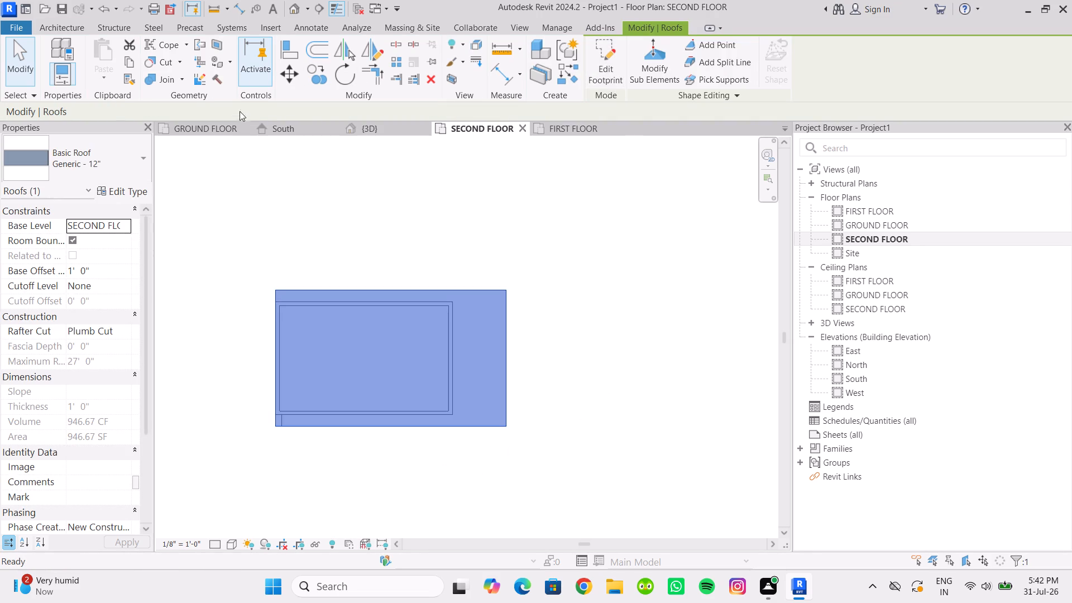
Check the extended roof overhang from the front in the 3D view.
left_click(217, 129)
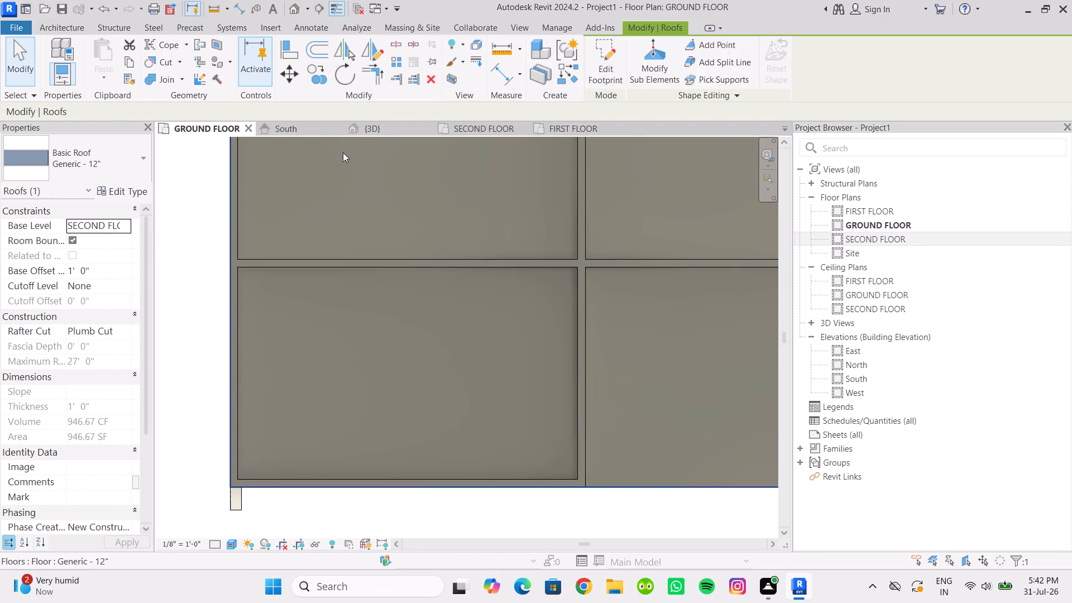
left_click(377, 131)
left_click(418, 454)
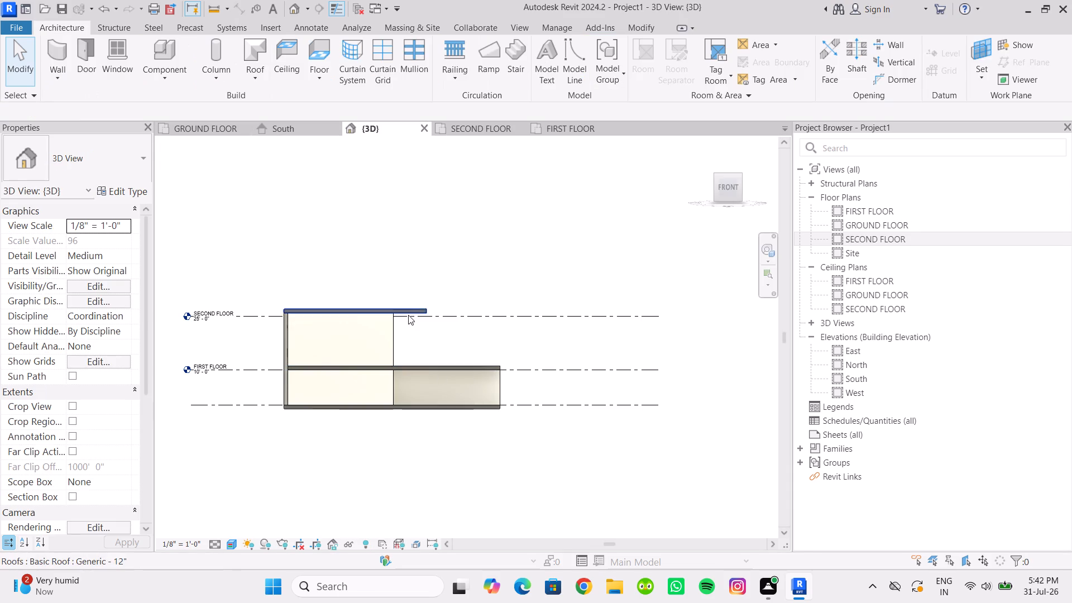
scroll(408, 315, "up", 4)
scroll(417, 339, "down", 1)
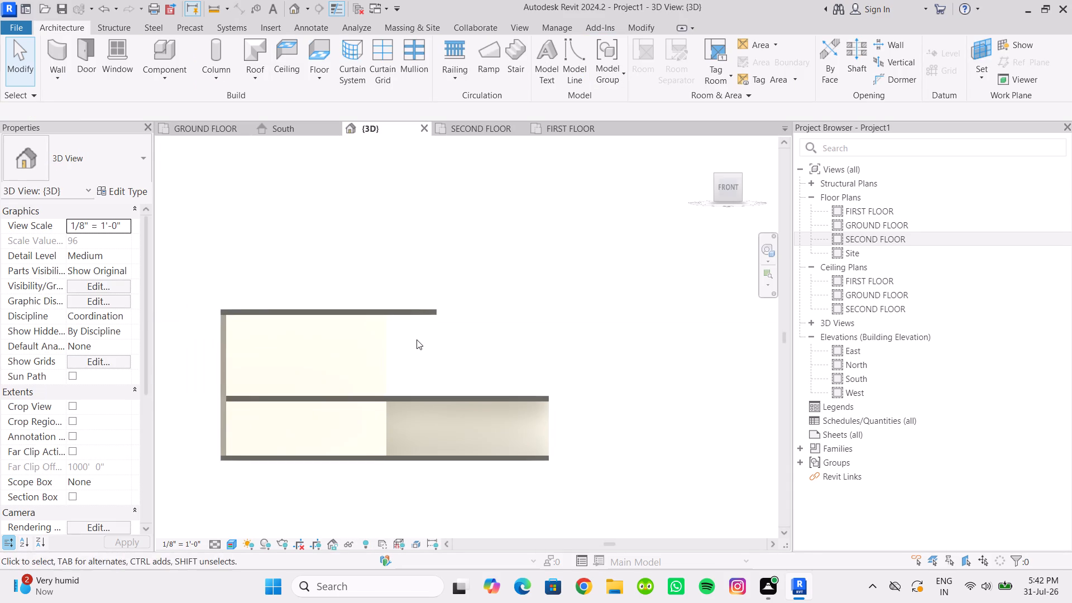
middle_click_drag(417, 339, 404, 348)
scroll(405, 362, "up", 1)
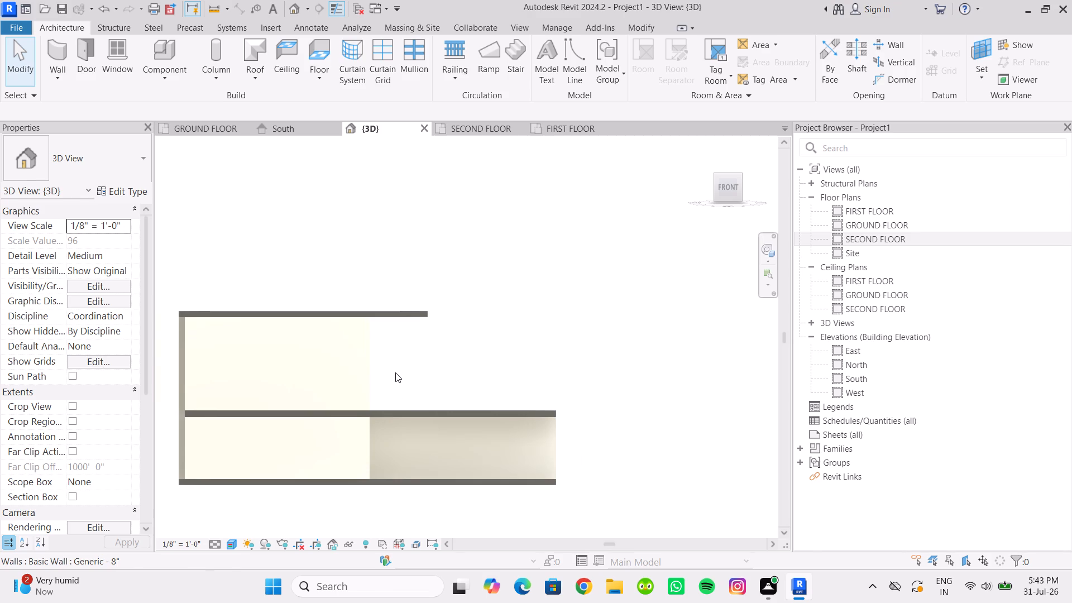
scroll(395, 372, "up", 1)
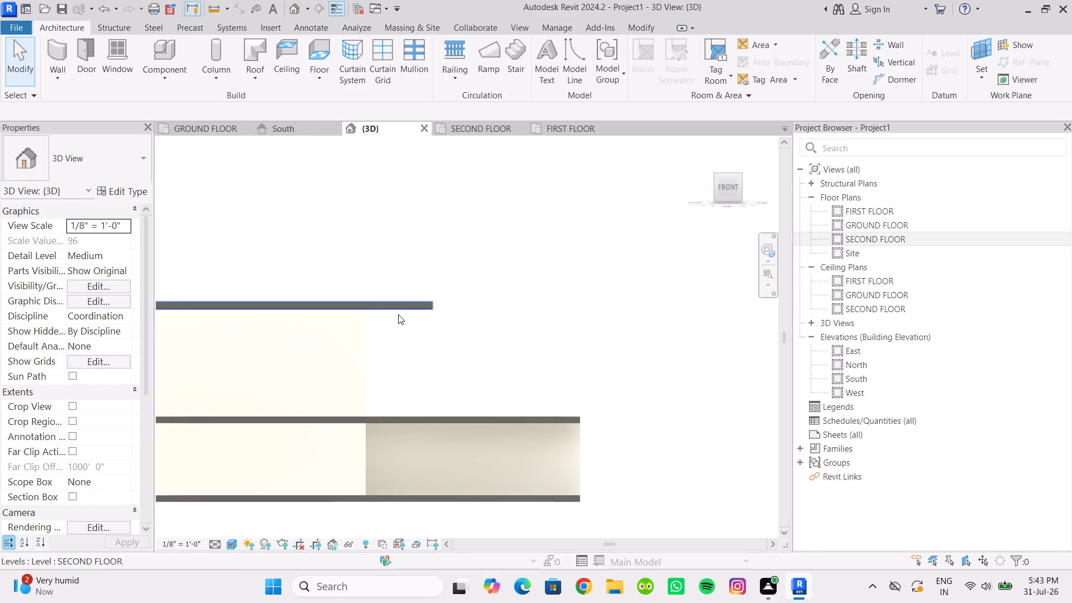
scroll(398, 314, "up", 2)
Edit the roof's footprint again, set its east edge 12' from the east wall's inner face, and finish the footprint.
left_click(494, 126)
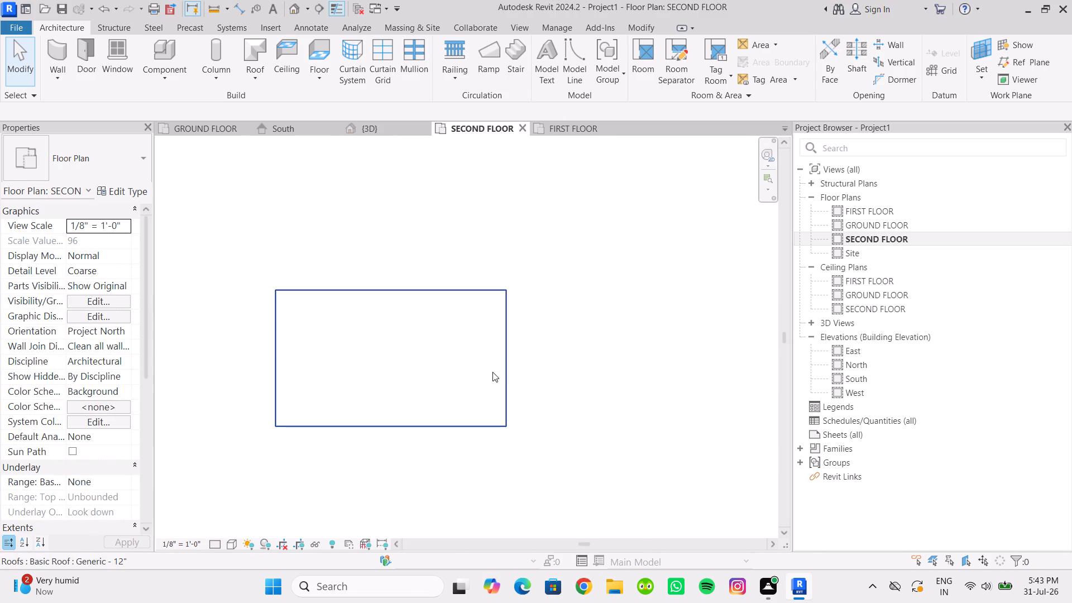
left_click(501, 375)
double_click(505, 378)
left_click(509, 390)
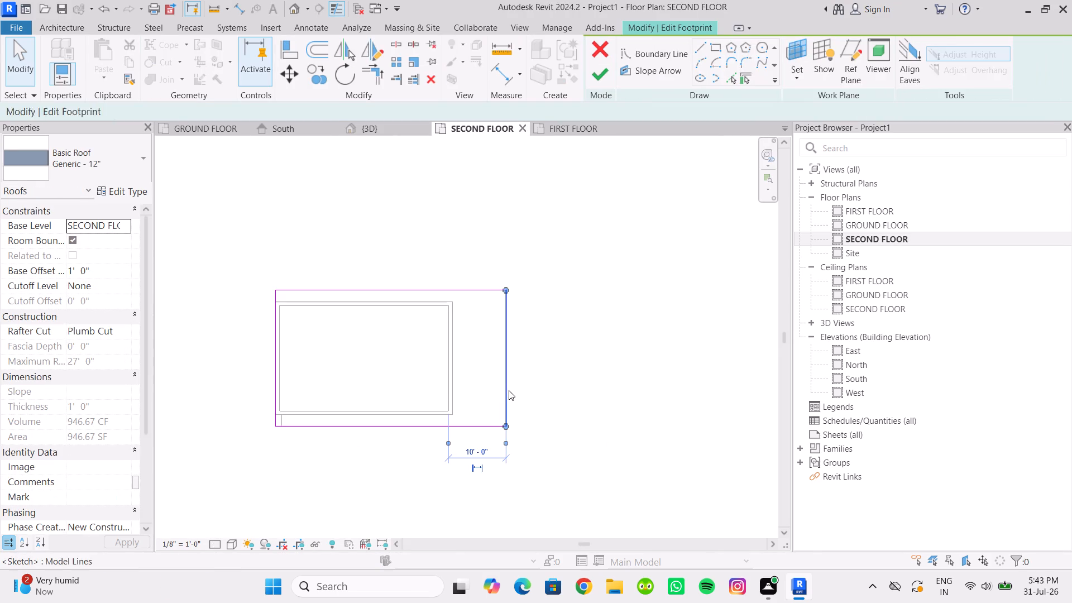
left_click(481, 452)
type("12'")
left_click(601, 385)
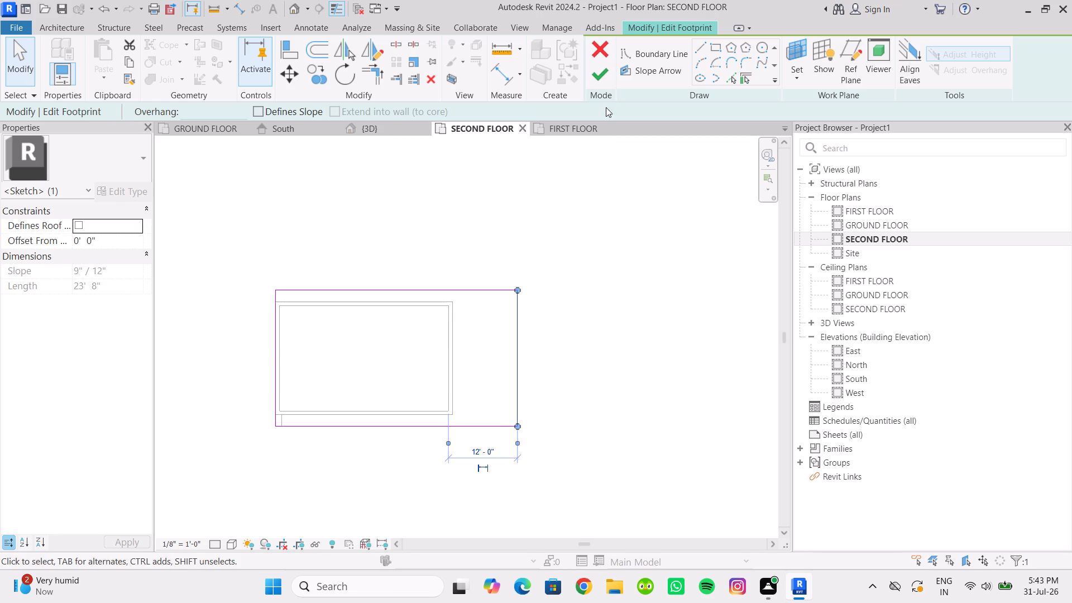
left_click(605, 80)
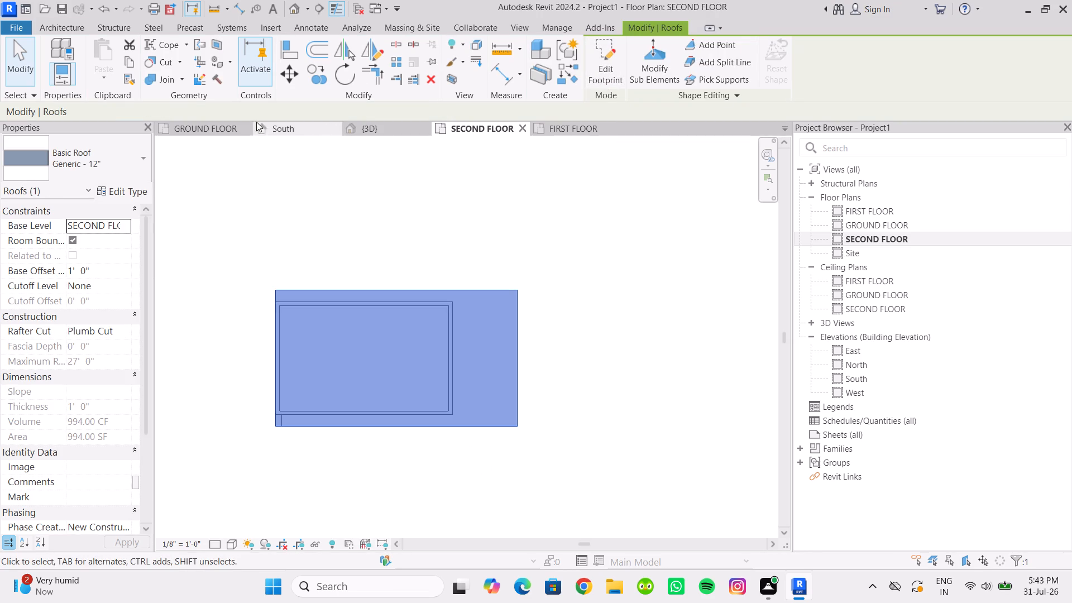
Check the extended roof overhang against the floors below in the front 3D view.
left_click(203, 122)
scroll(449, 353, "down", 6)
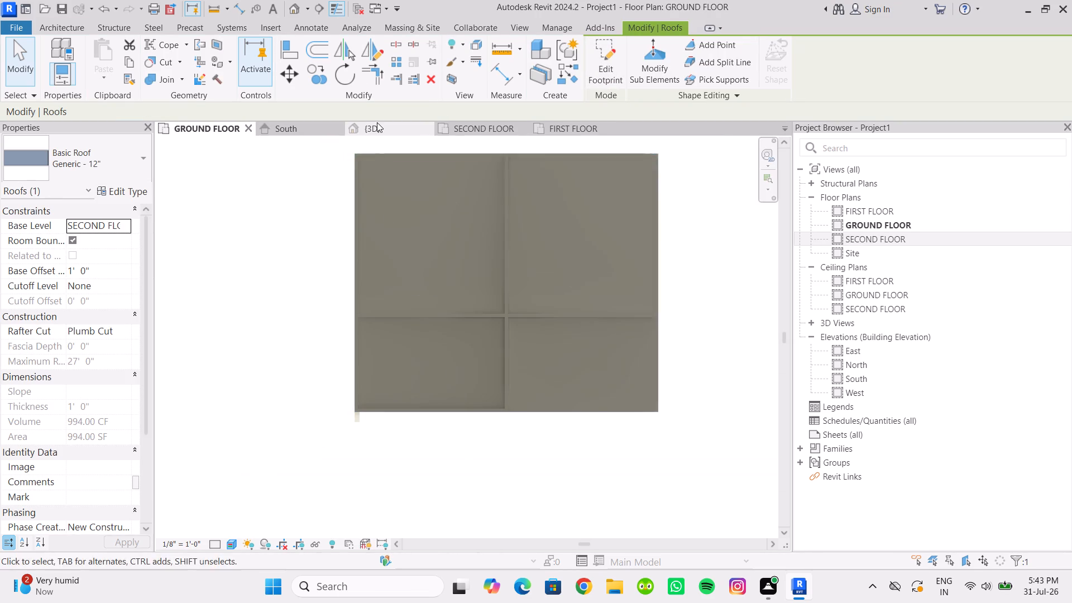
left_click(377, 122)
scroll(437, 213, "down", 4)
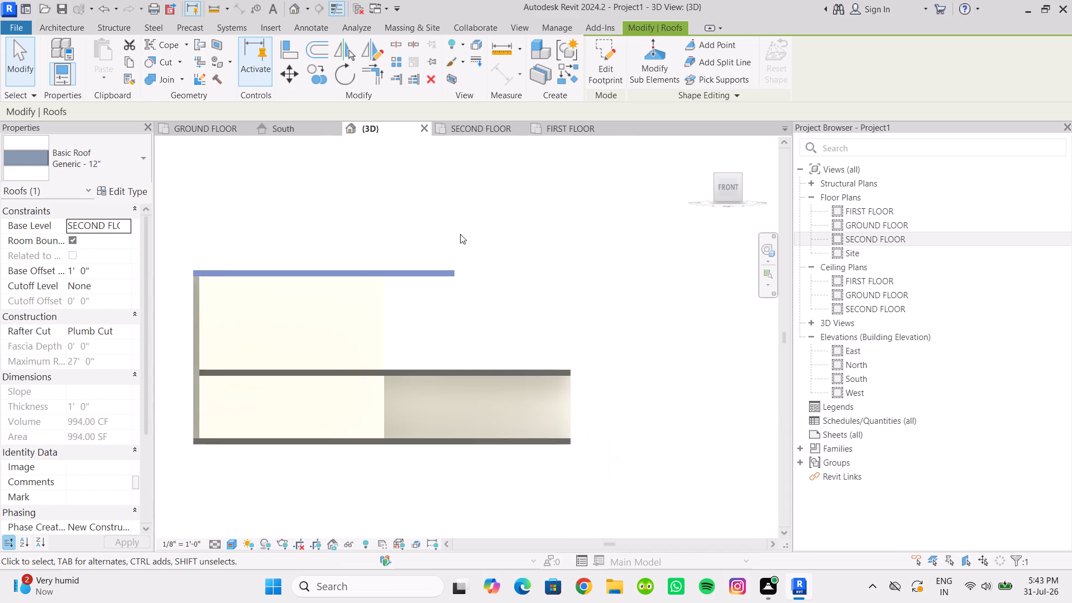
scroll(471, 258, "down", 2)
middle_click_drag(470, 260, 474, 301)
middle_click(457, 485)
left_click(452, 485)
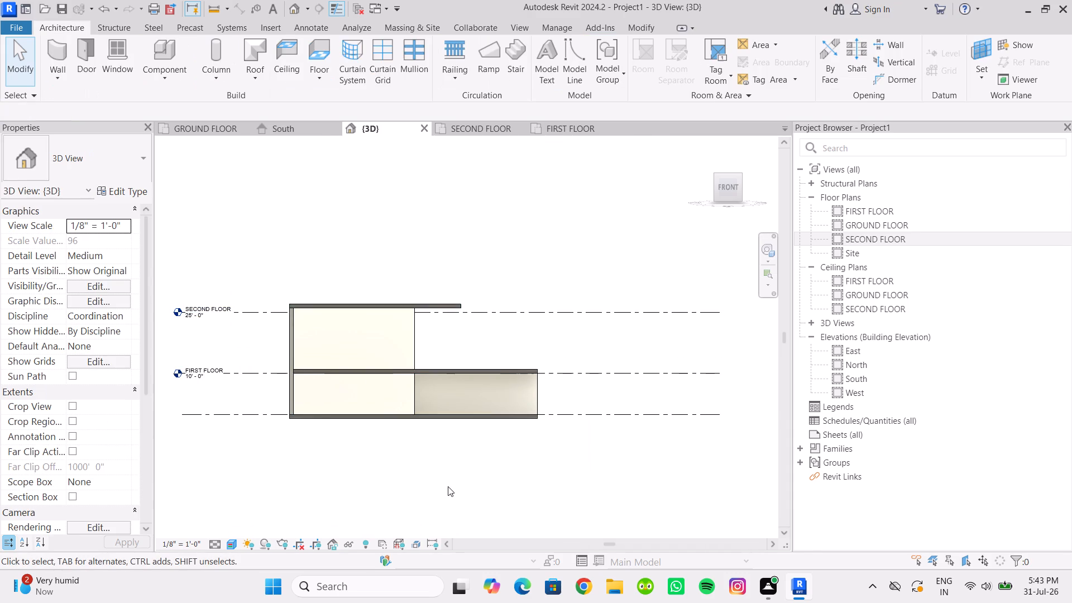
Start an in-place component in the Generic Models category, named Generic Models 2.
scroll(448, 486, "up", 1)
left_click(157, 76)
left_click(192, 136)
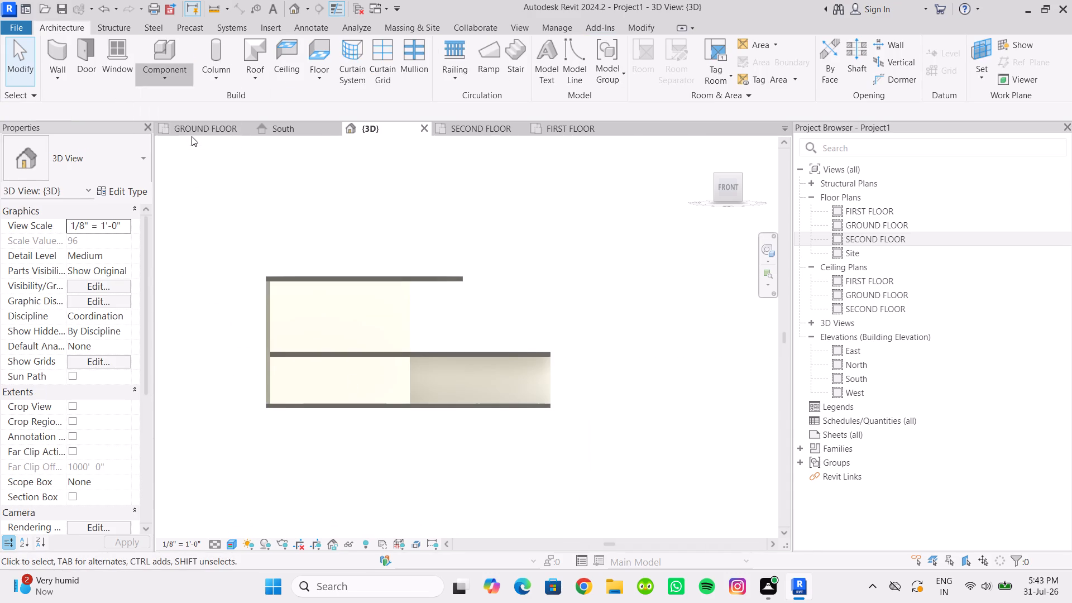
scroll(475, 281, "down", 11)
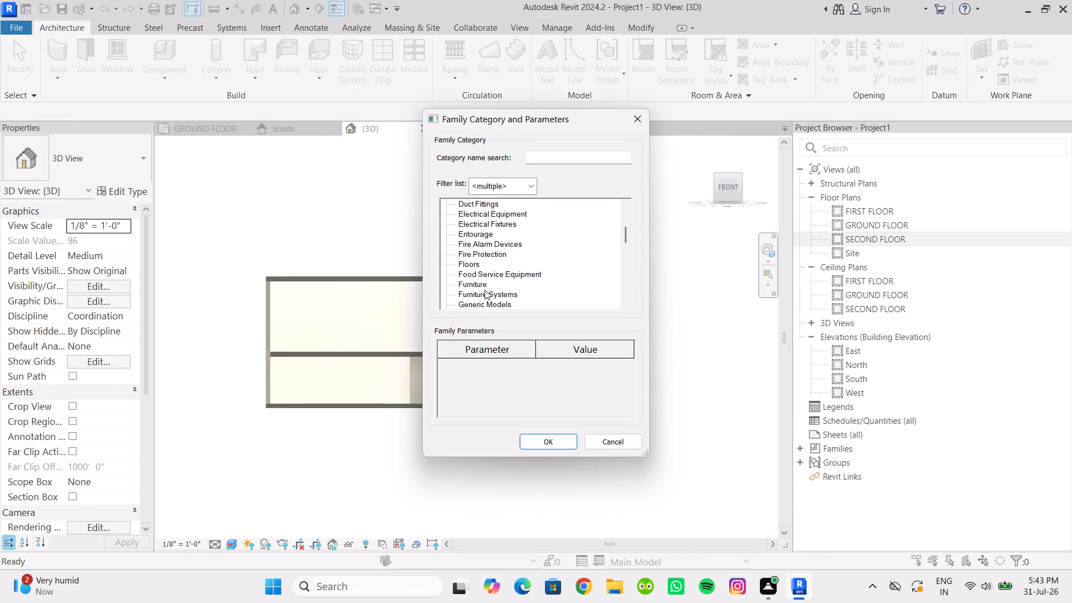
scroll(485, 290, "down", 2)
left_click(490, 284)
left_click(561, 439)
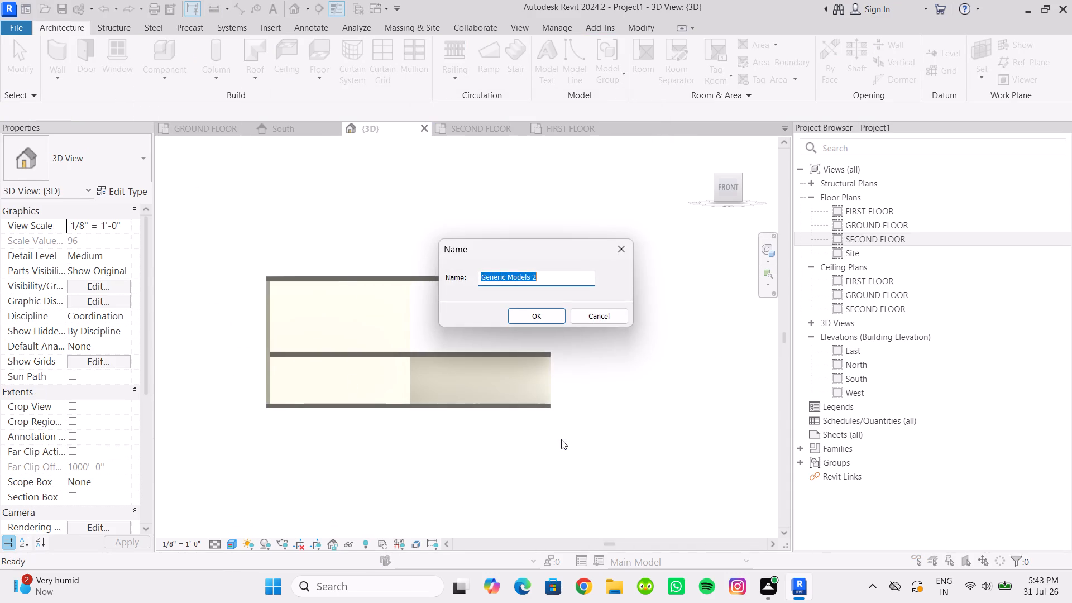
left_click(536, 313)
scroll(408, 338, "down", 2)
scroll(438, 353, "up", 2)
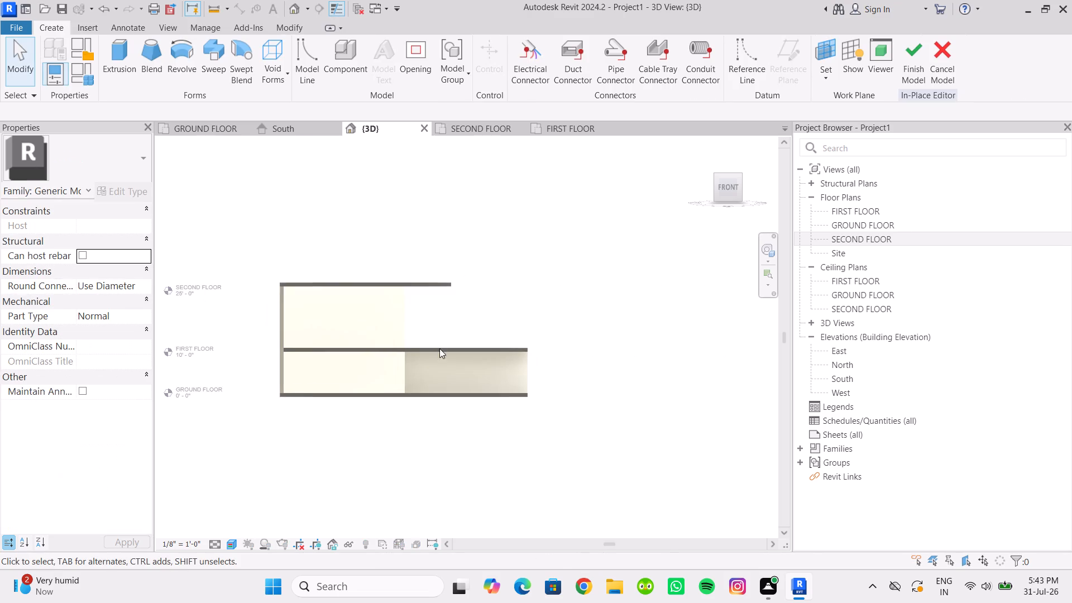
Start an extrusion and set its work plane to the front face of the upper-storey wall.
left_click(124, 54)
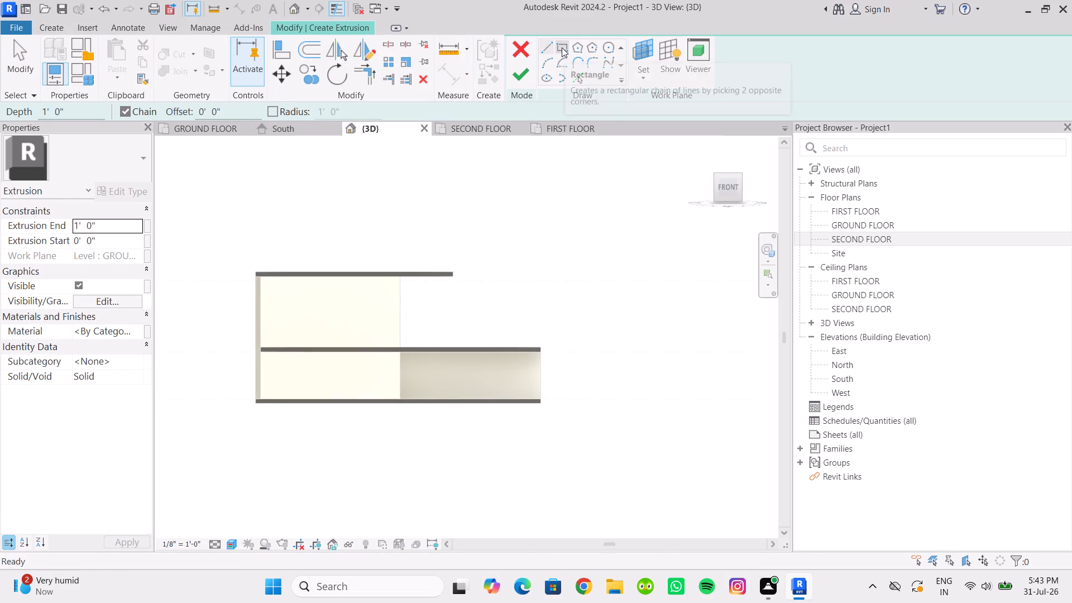
left_click(652, 74)
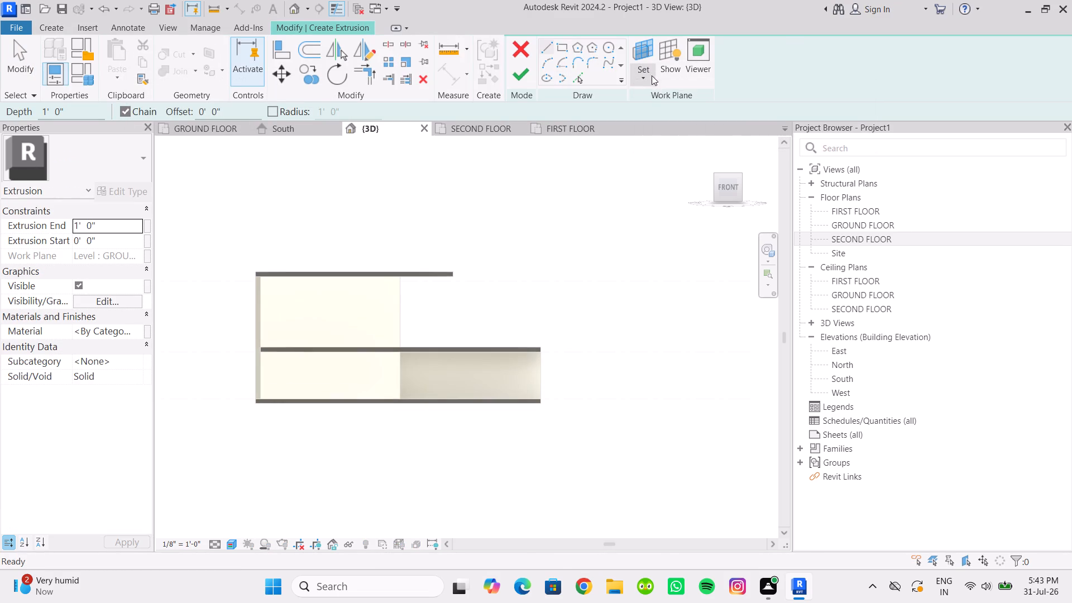
left_click(661, 125)
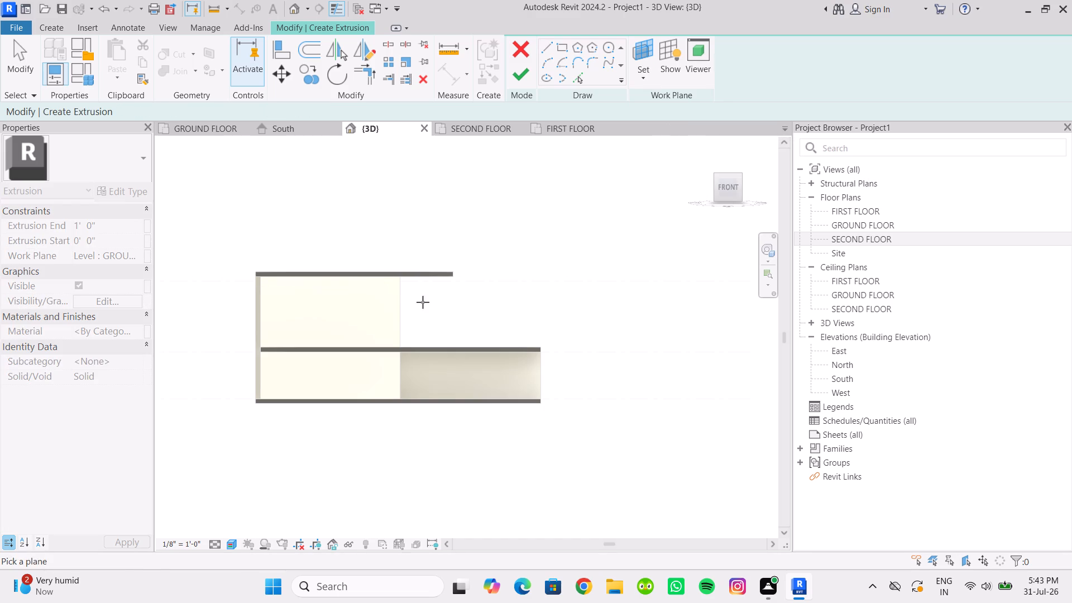
scroll(374, 308, "up", 3)
left_click(375, 308)
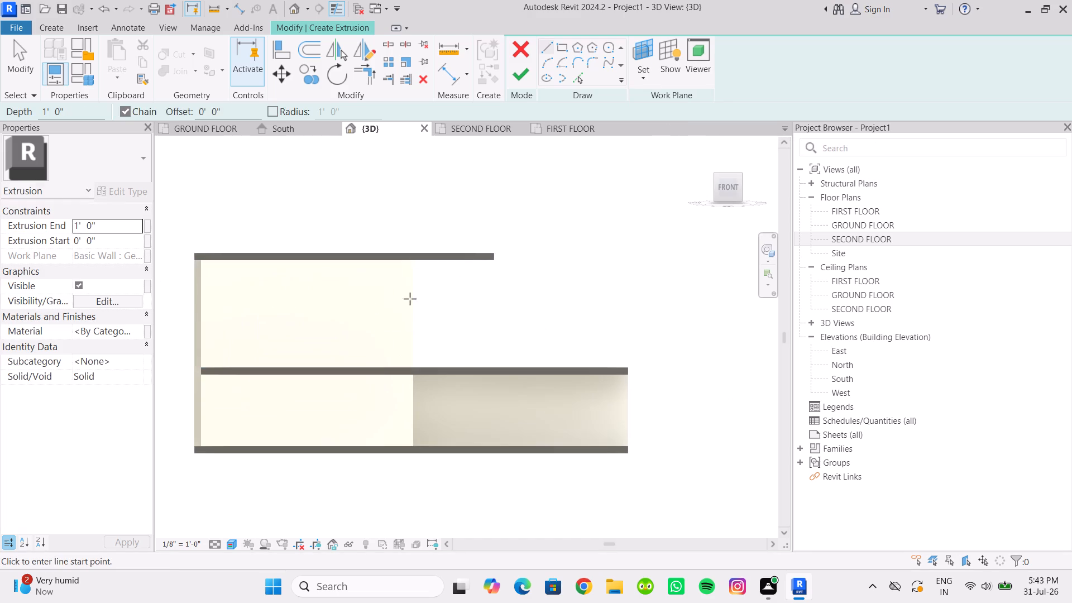
Sketch a rectangle about 9' wide and 15' high from the front wall's upper east corner down to the first-floor slab.
scroll(460, 277, "up", 6)
scroll(417, 276, "down", 3)
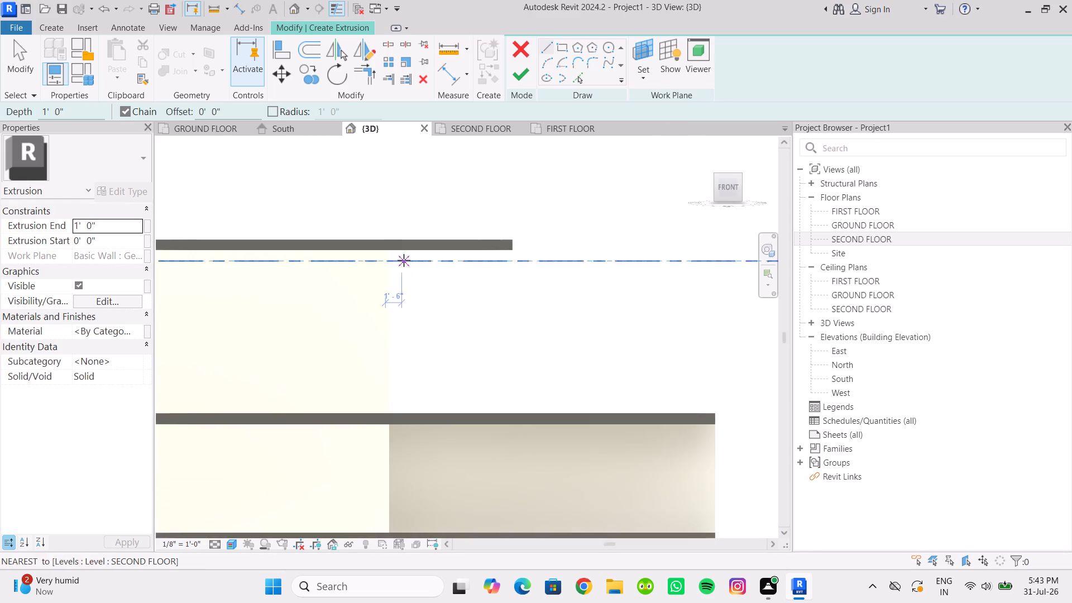
scroll(403, 260, "up", 10)
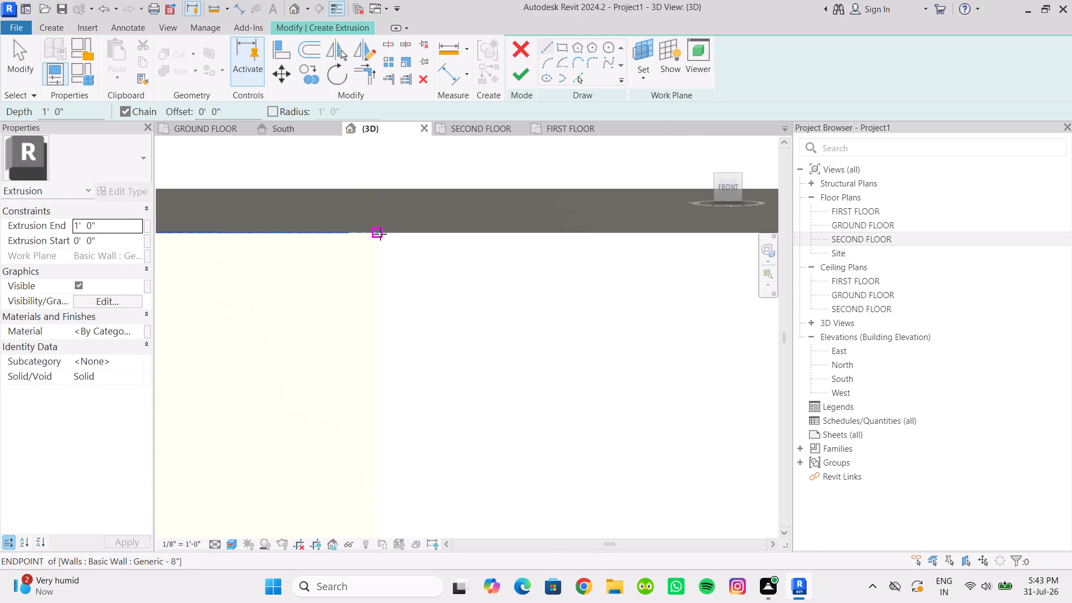
left_click(380, 234)
scroll(497, 347, "down", 3)
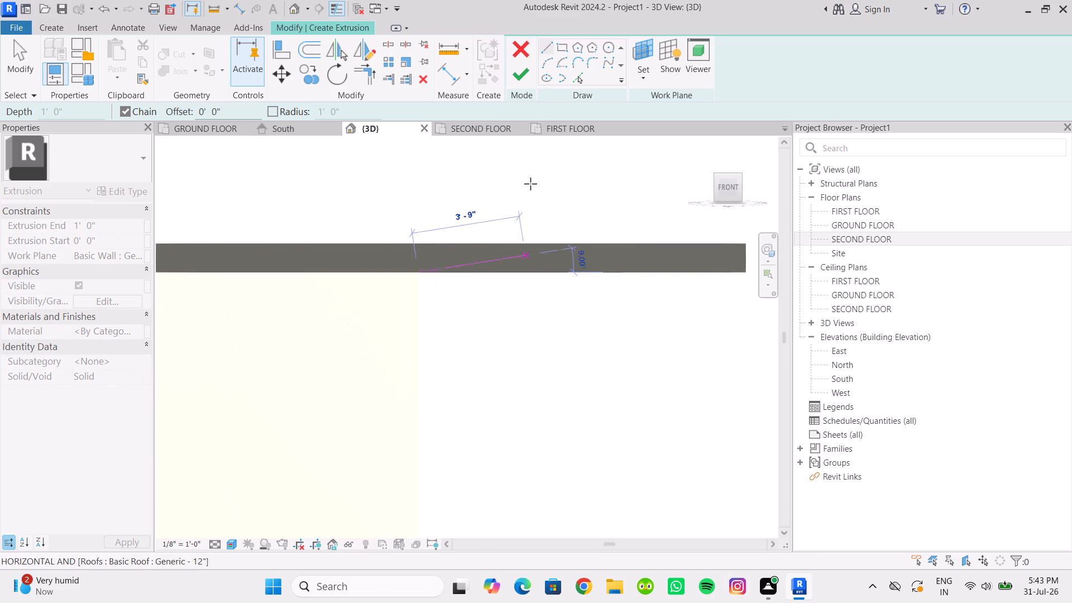
left_click(567, 48)
scroll(439, 279, "up", 2)
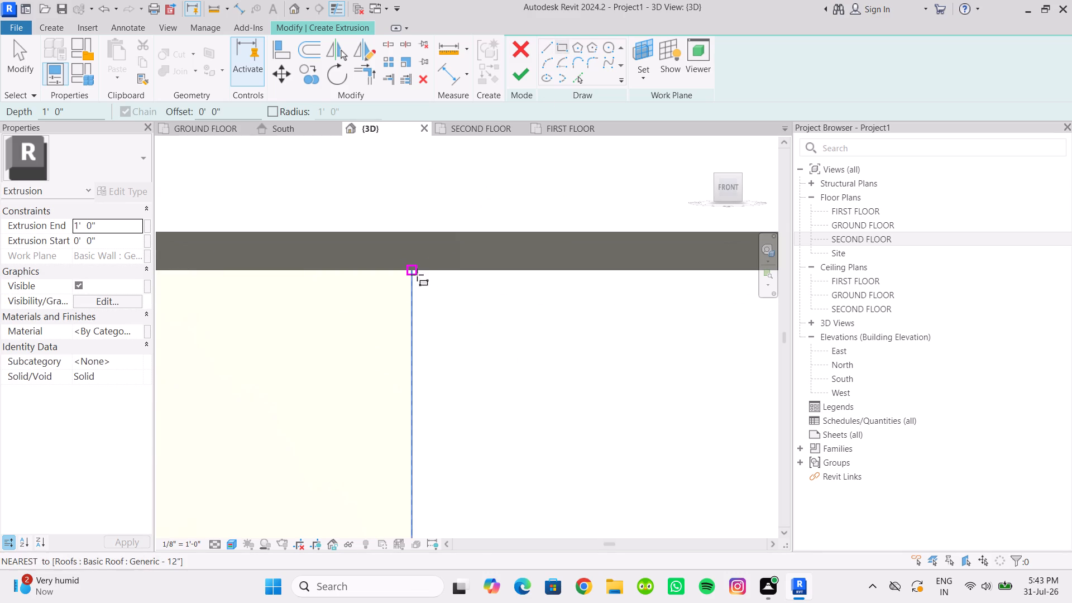
left_click(414, 270)
scroll(572, 385, "down", 6)
middle_click_drag(577, 400, 487, 295)
scroll(549, 434, "down", 2)
middle_click_drag(545, 432, 511, 372)
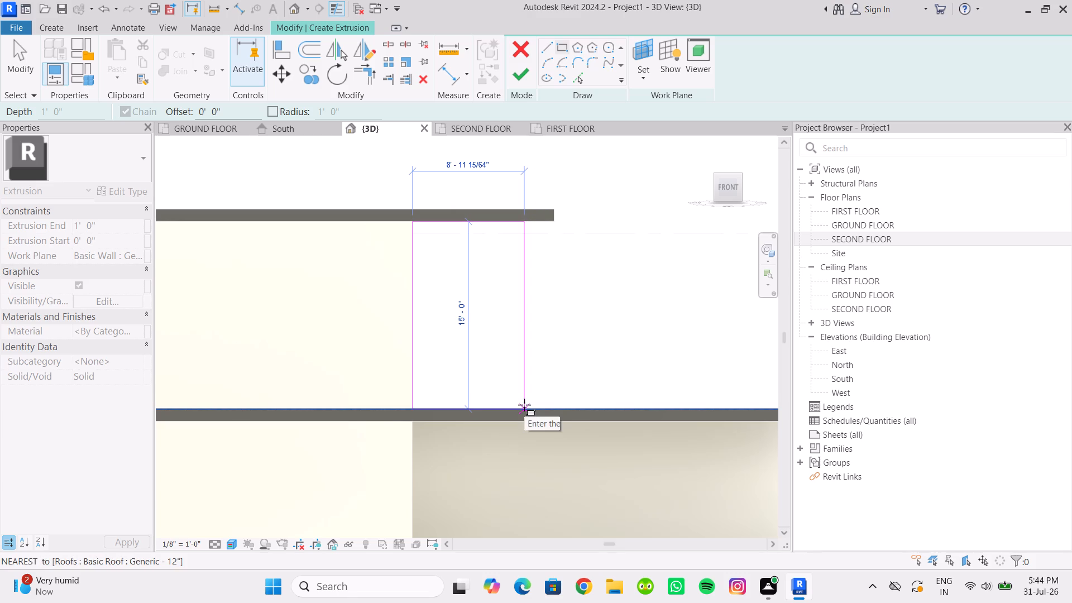
left_click(524, 405)
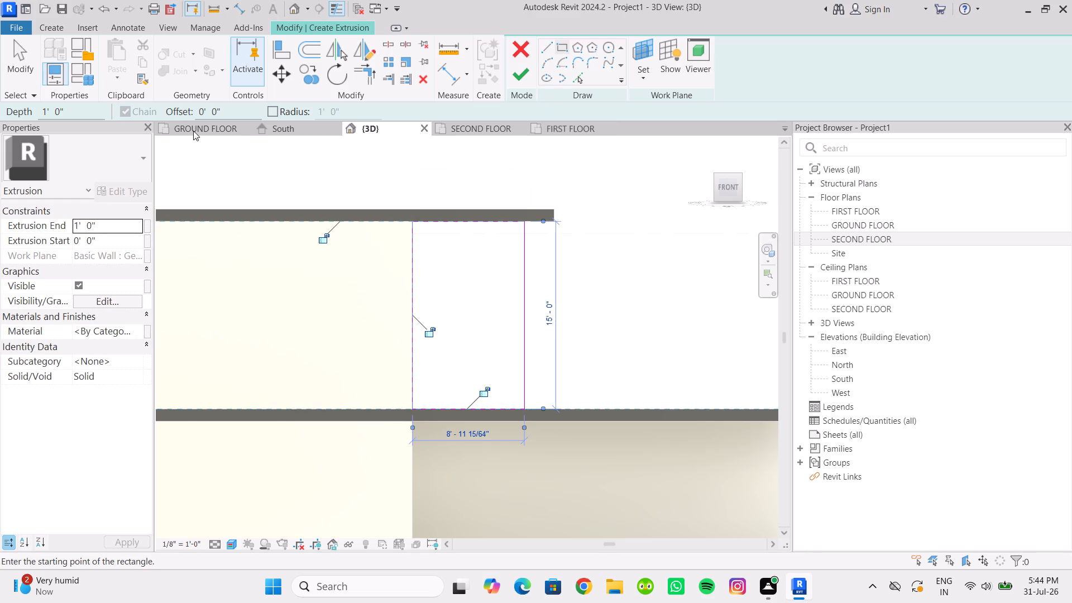
Finish the extrusion with a 1' depth and finish the in-place model.
left_click(106, 226)
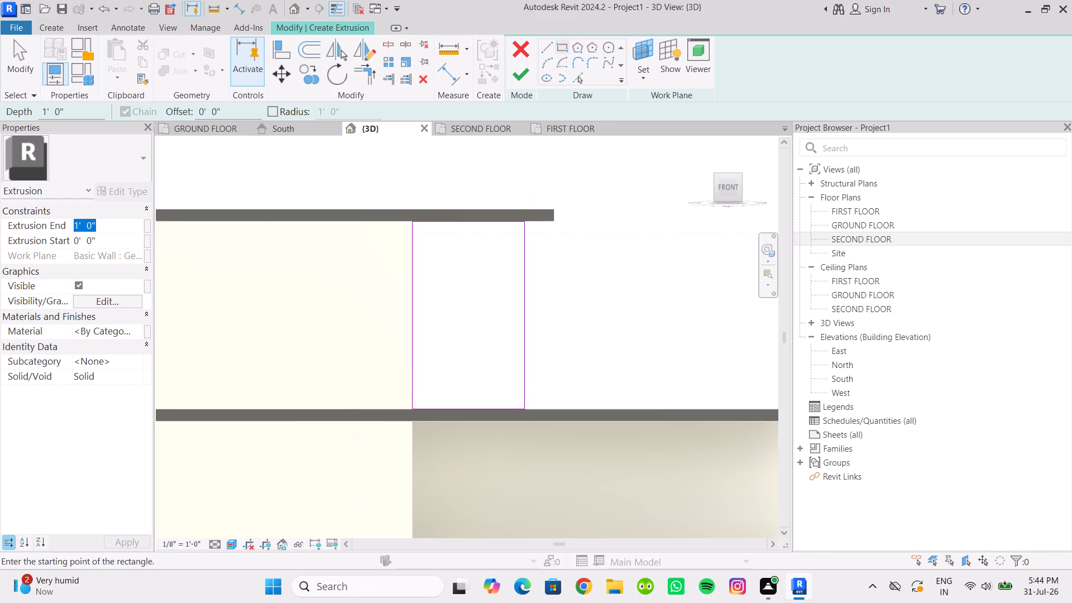
left_click(521, 80)
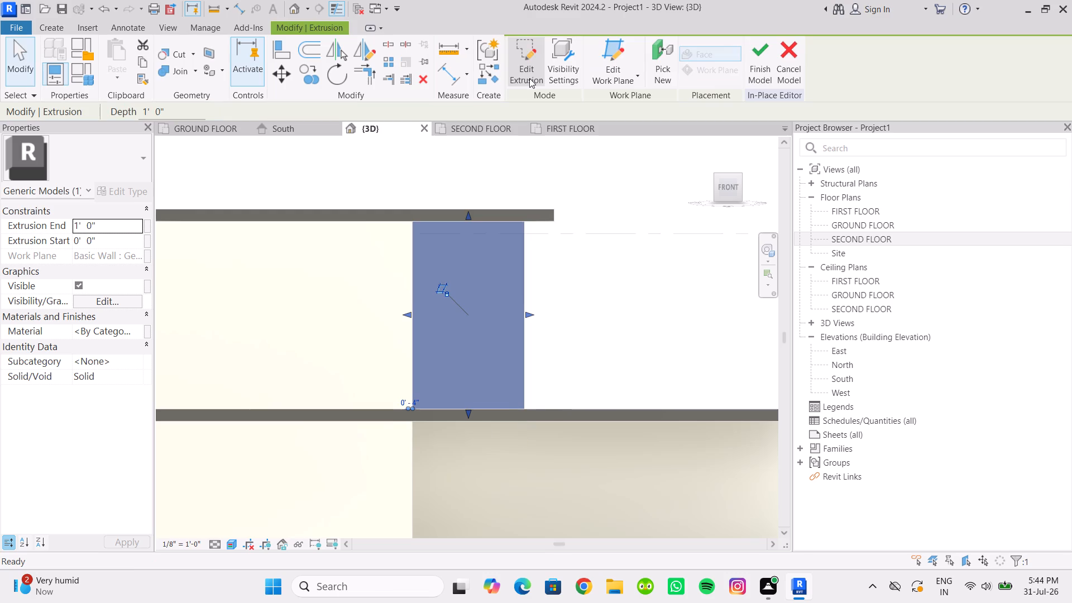
scroll(615, 401, "down", 2)
left_click(751, 74)
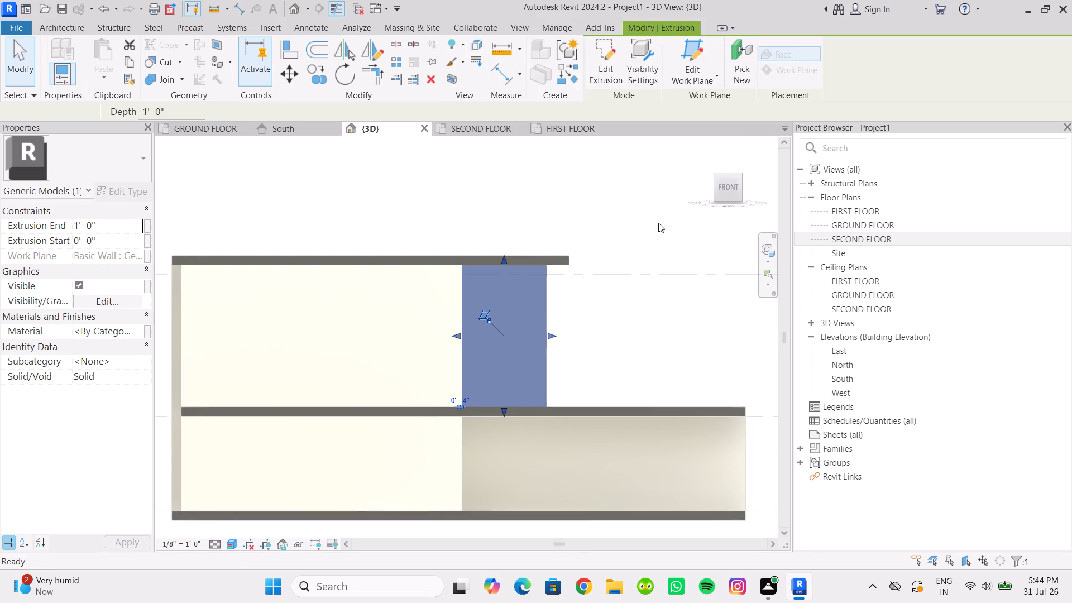
Examine from several angles how the new panel meets the front wall, roof and first-floor slab.
scroll(595, 312, "down", 3)
middle_click_drag(583, 312, 425, 349, "shift")
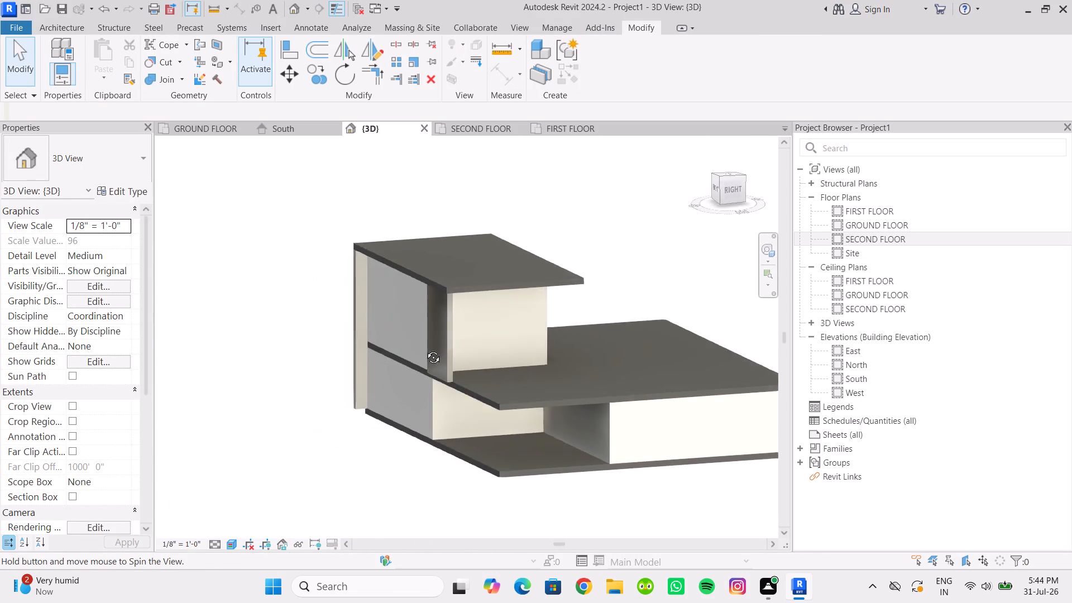
middle_click_drag(425, 349, 403, 351, "shift")
scroll(430, 342, "up", 4)
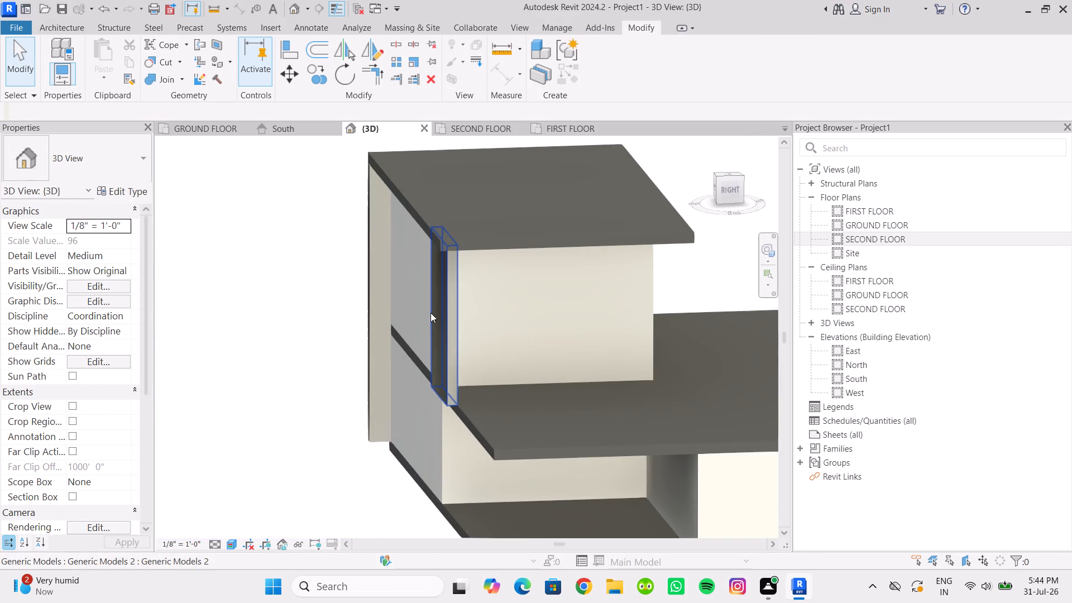
scroll(435, 312, "up", 3)
middle_click_drag(448, 314, 635, 280, "shift")
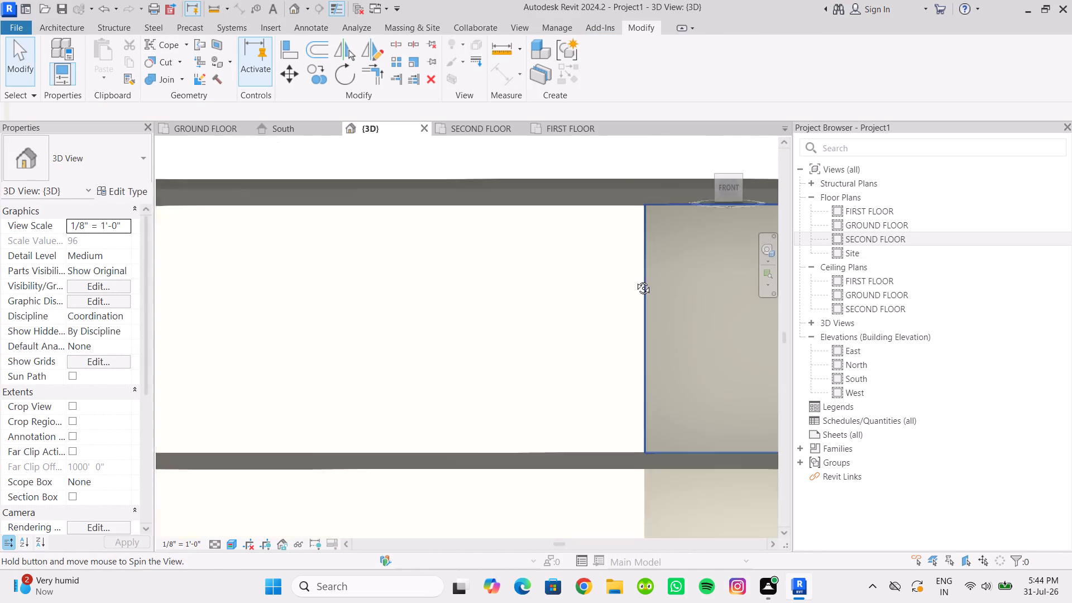
middle_click_drag(635, 280, 683, 294, "shift")
middle_click_drag(666, 291, 413, 252)
middle_click_drag(414, 255, 478, 283, "shift")
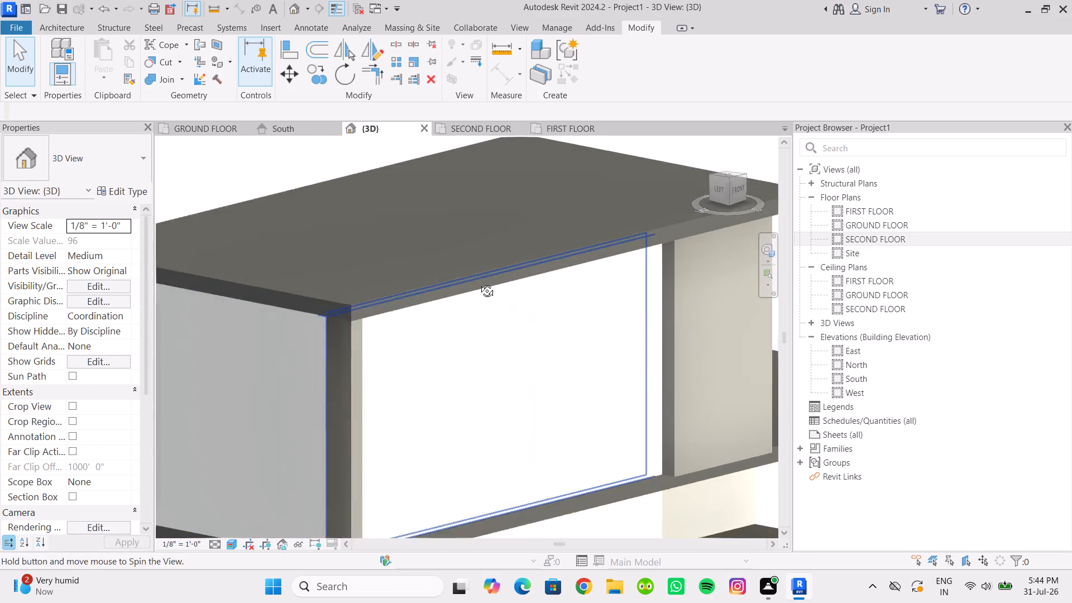
middle_click_drag(478, 283, 209, 253, "shift")
middle_click_drag(283, 261, 424, 272)
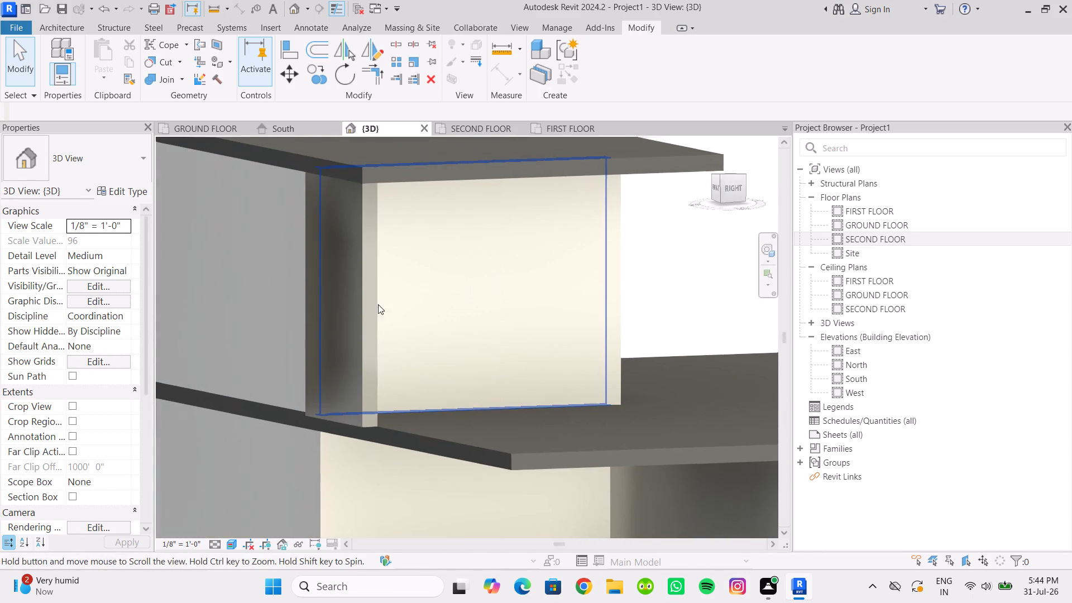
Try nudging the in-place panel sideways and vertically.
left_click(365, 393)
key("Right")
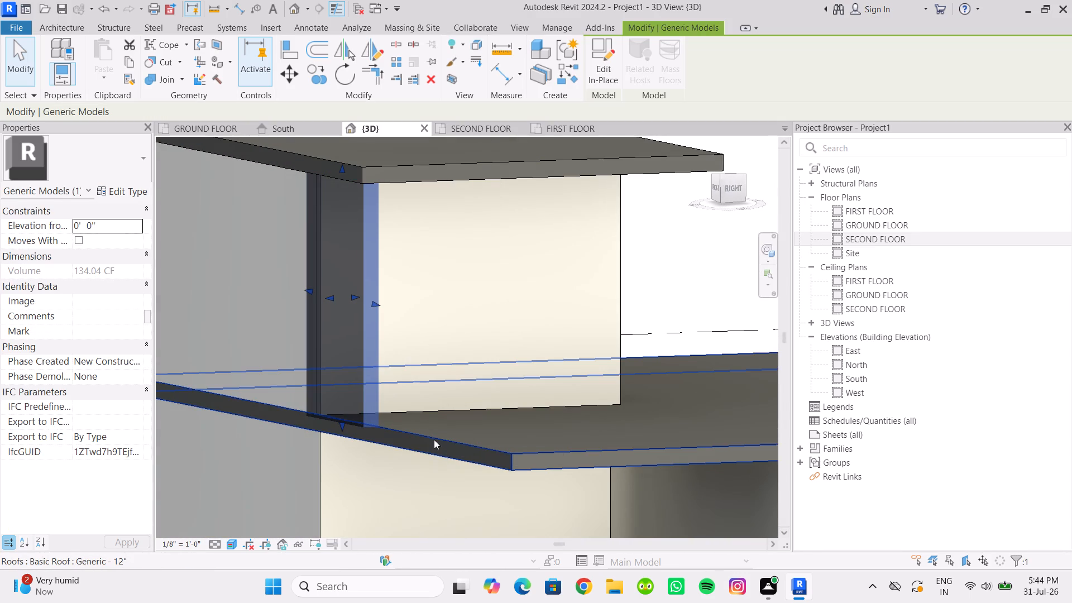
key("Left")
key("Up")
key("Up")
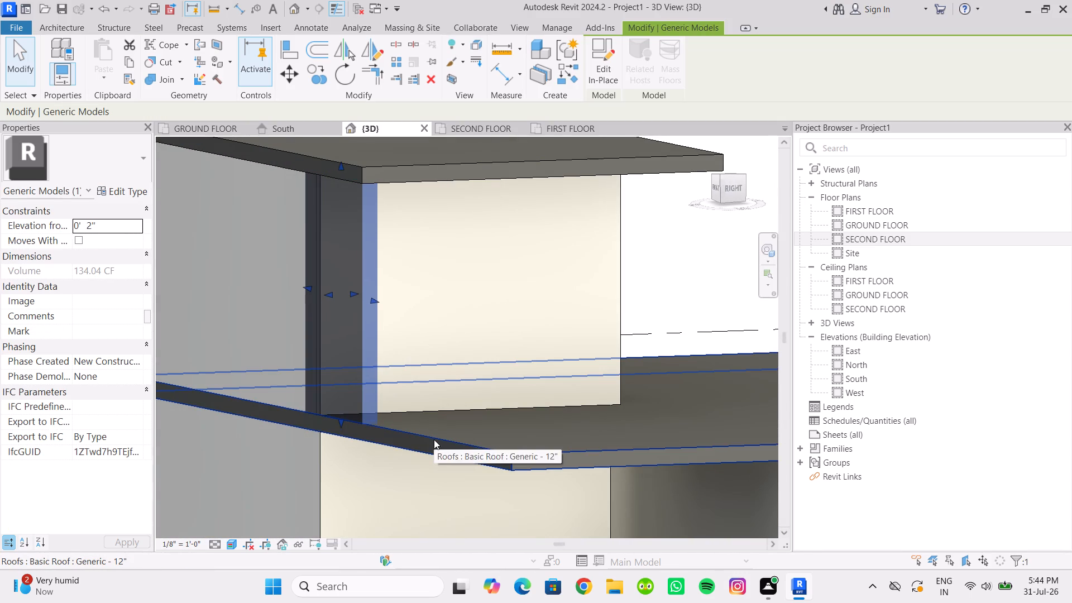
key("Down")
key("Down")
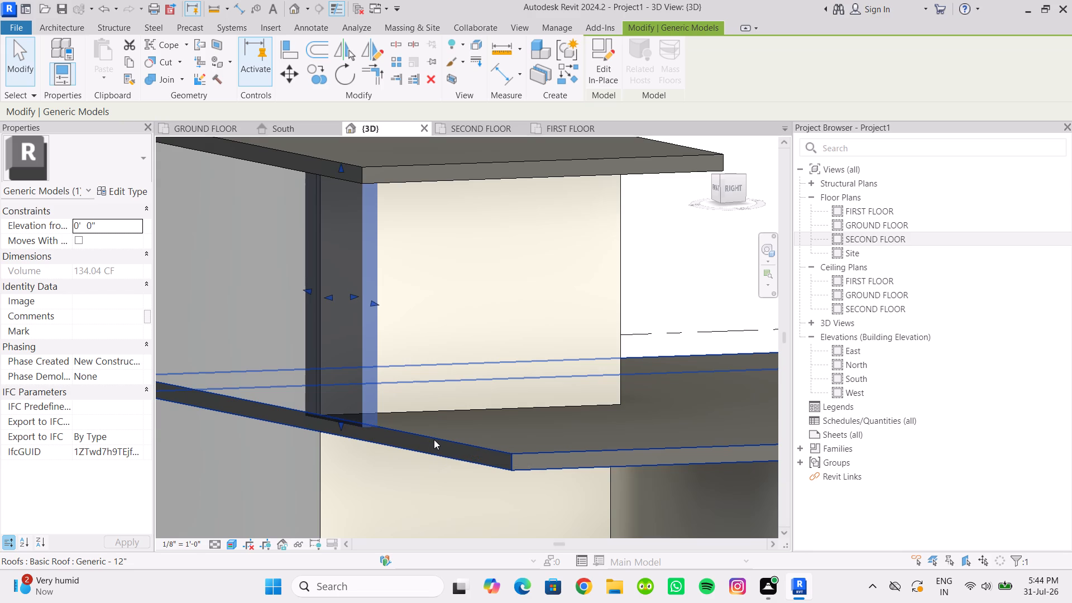
Stretch the panel's inner face about 2'-2" into the building and pull its outer face back to the front wall's face.
middle_click_drag(426, 418, 382, 422)
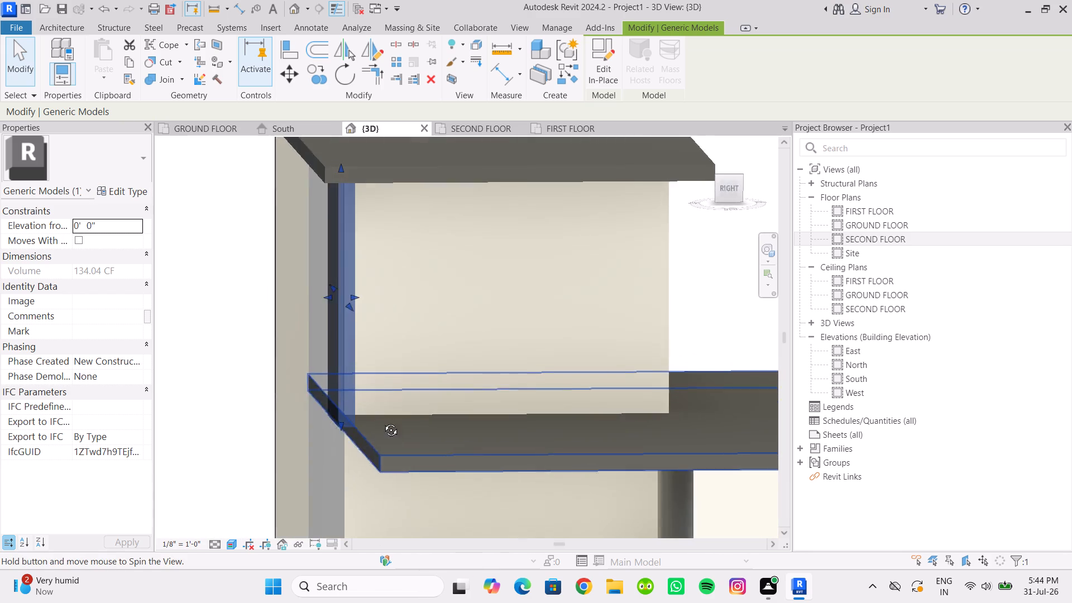
middle_click_drag(382, 422, 379, 430)
scroll(380, 371, "up", 1)
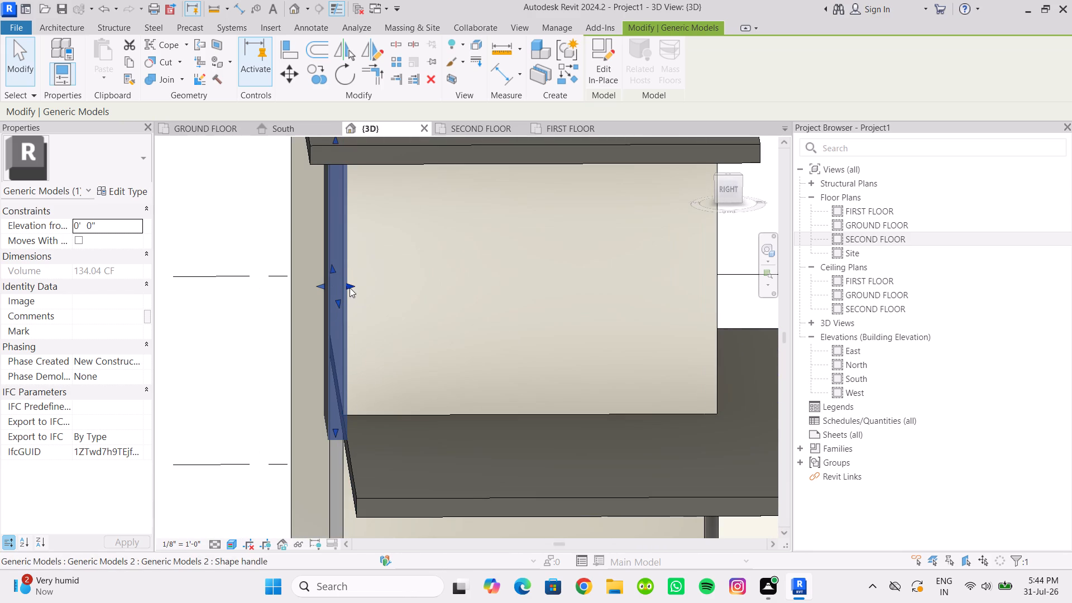
left_click_drag(361, 288, 387, 293)
left_click_drag(322, 283, 336, 293)
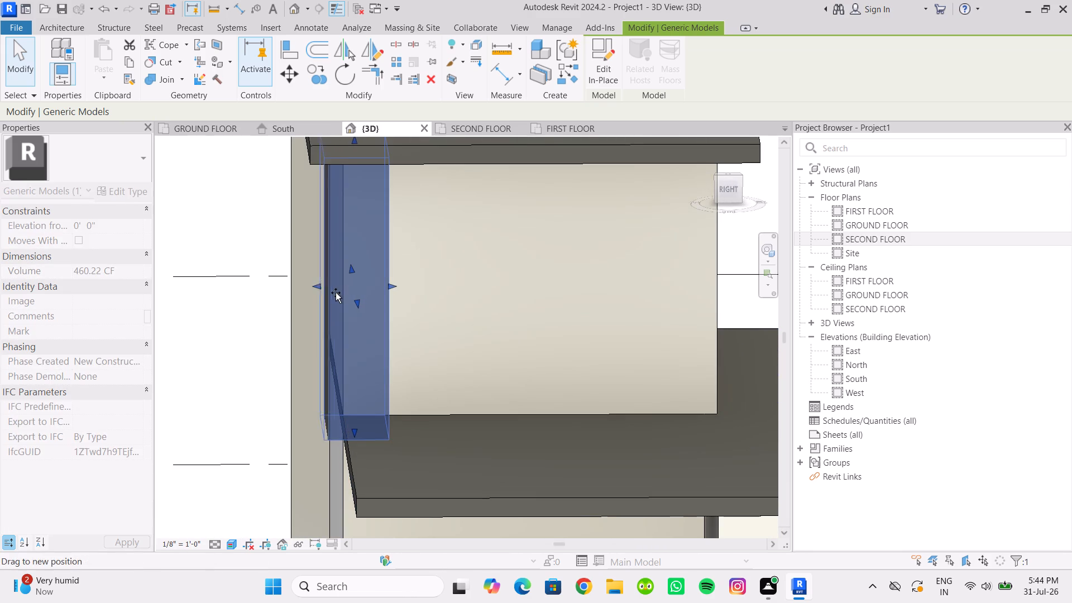
left_click_drag(336, 293, 348, 442)
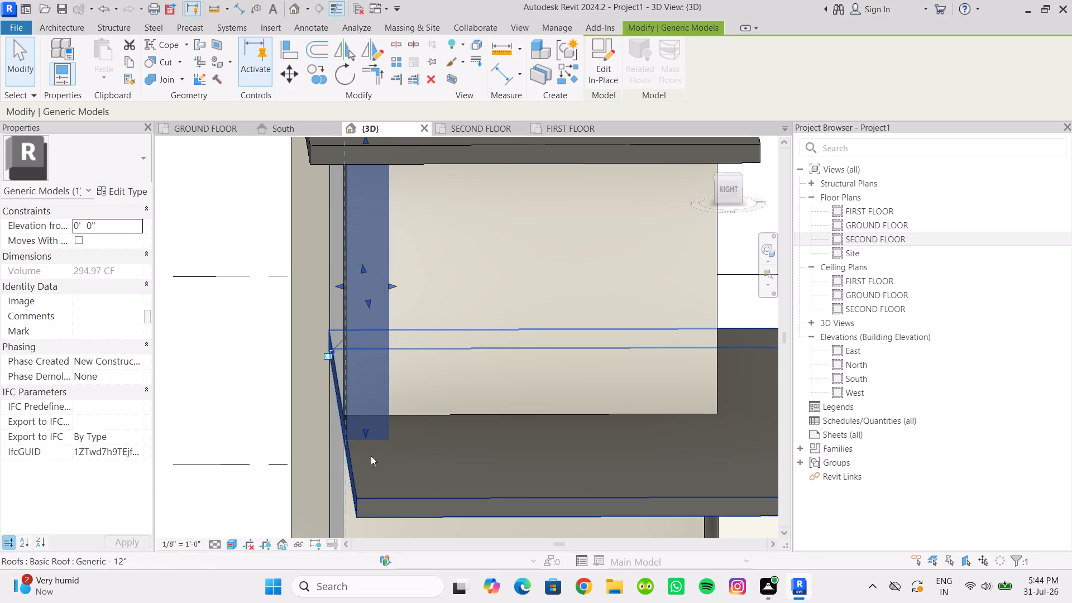
Open the upper-storey facade panel's in-place model for editing and select its extrusion.
scroll(371, 456, "down", 1)
middle_click_drag(371, 429, 413, 456, "shift")
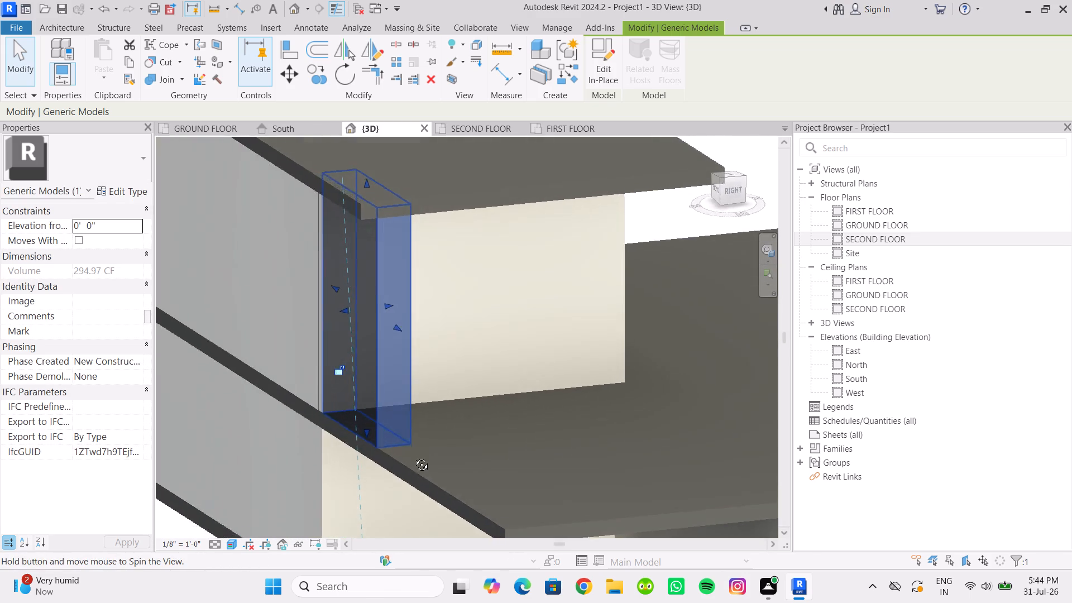
middle_click_drag(413, 456, 373, 448, "shift")
left_click(367, 375)
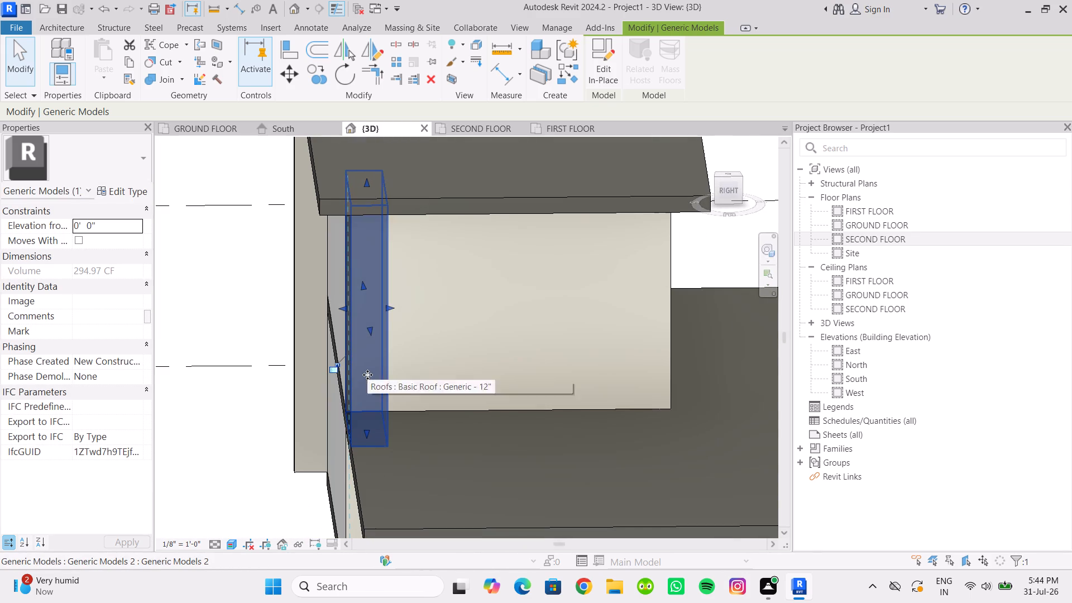
double_click(369, 360)
left_click(367, 241)
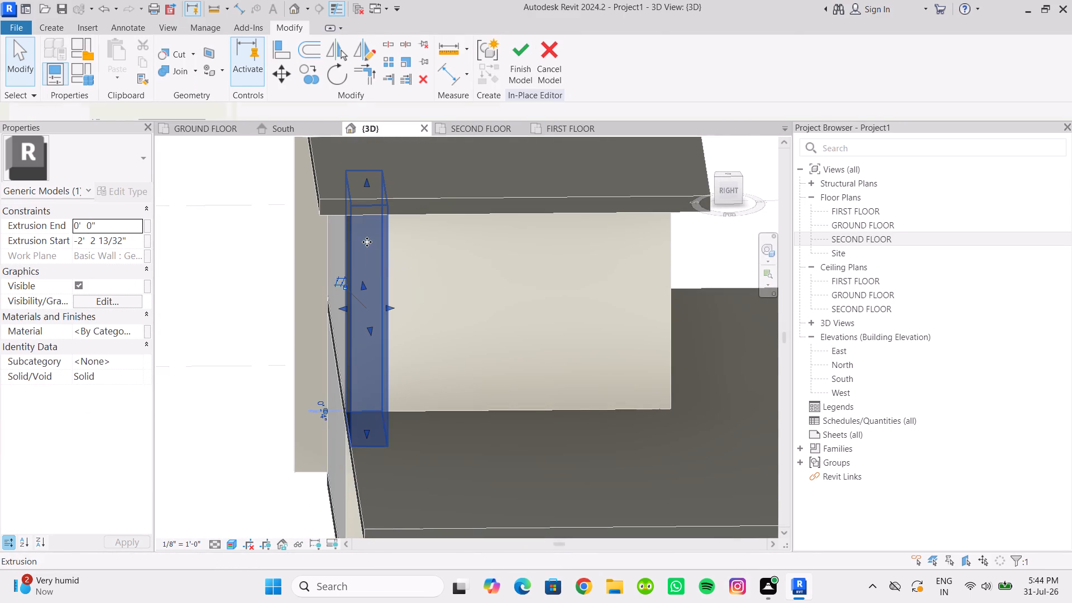
left_click(367, 242)
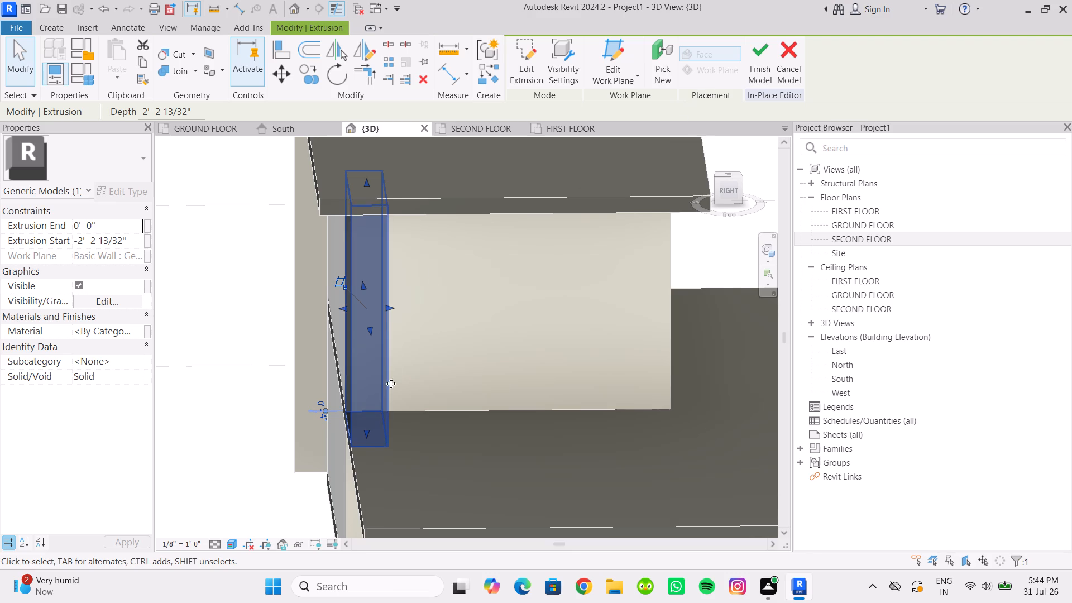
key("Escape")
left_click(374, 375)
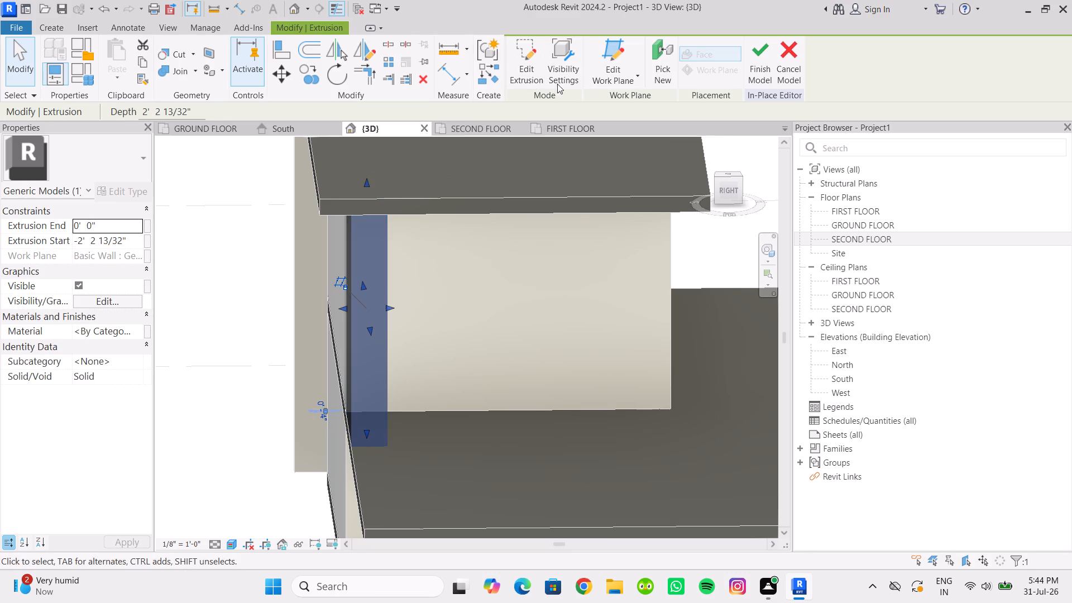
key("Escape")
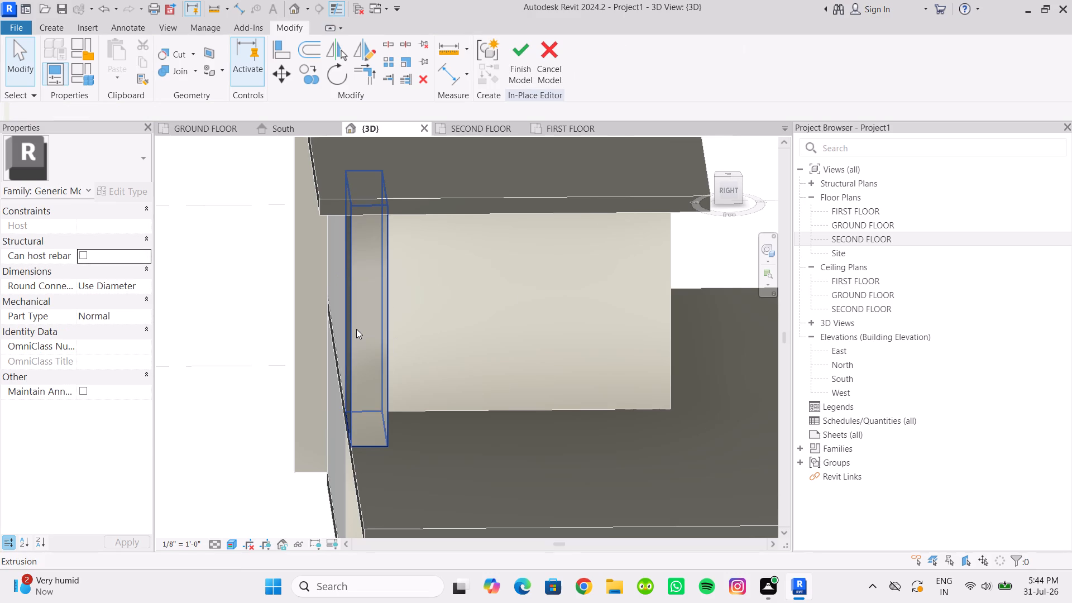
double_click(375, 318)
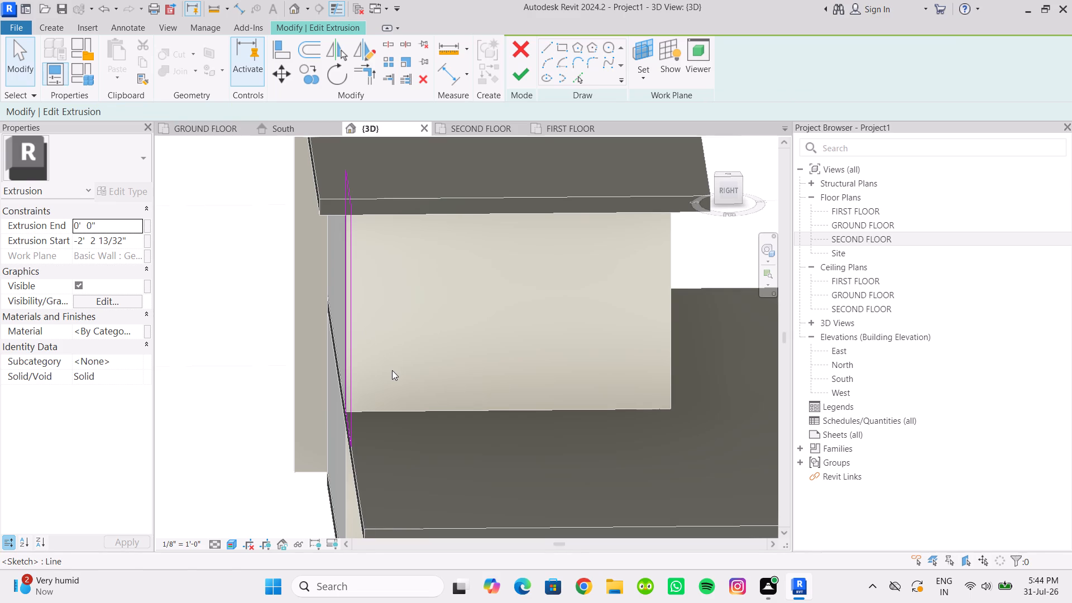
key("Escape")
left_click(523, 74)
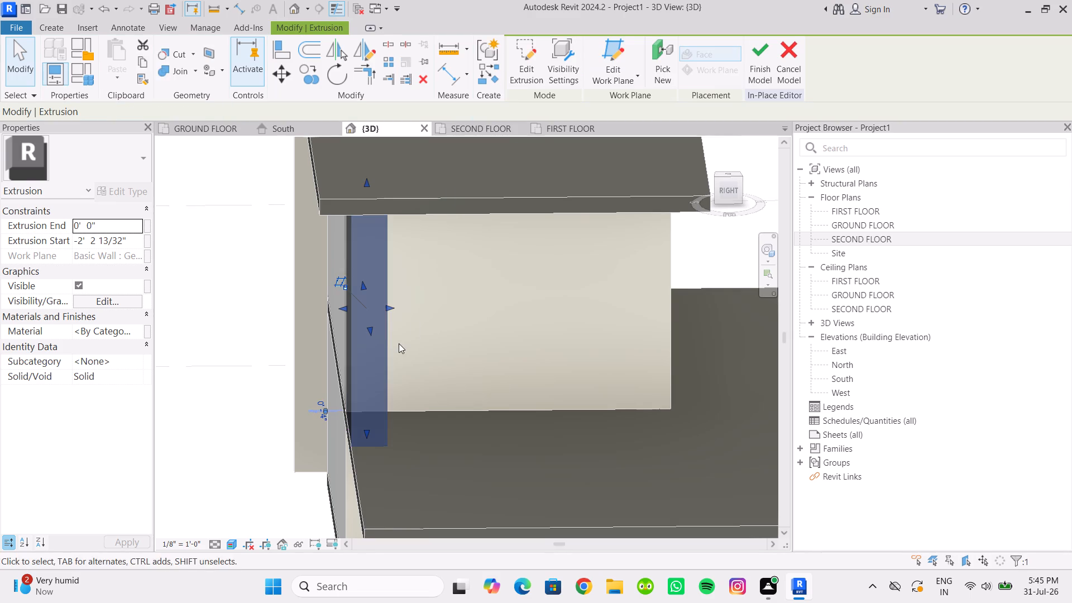
Pull the panel's inner face back toward the front wall to reduce the extrusion depth to about 1'-7".
scroll(395, 333, "down", 7)
left_click(295, 404)
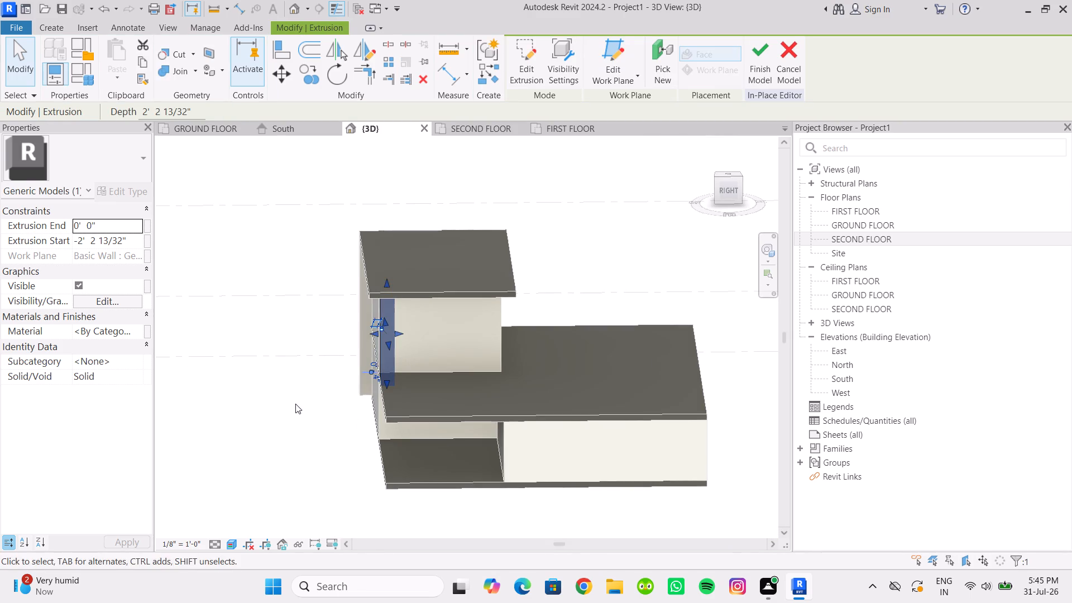
scroll(378, 356, "up", 4)
left_click(389, 353)
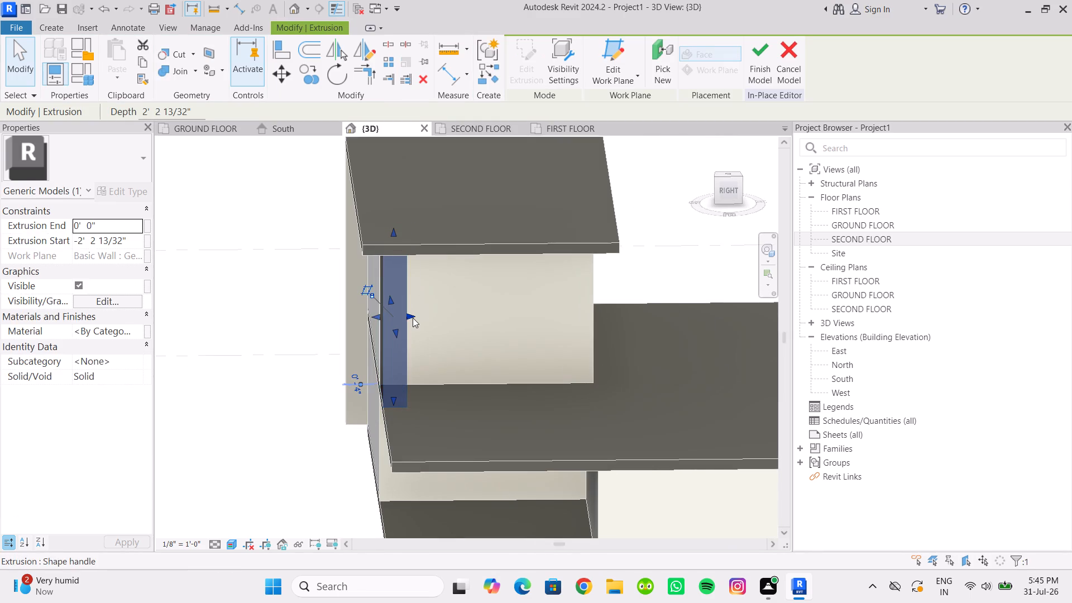
left_click_drag(413, 318, 399, 323)
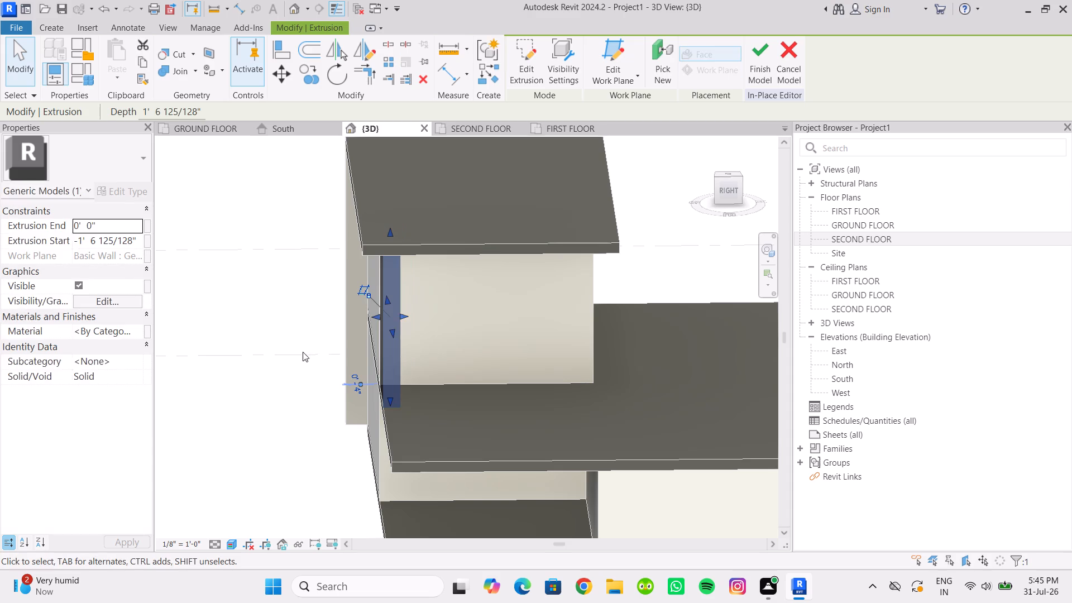
left_click(286, 356)
Examine the thinner panel from the front and from several angles against the roof overhang and first-floor slab.
scroll(269, 363, "down", 7)
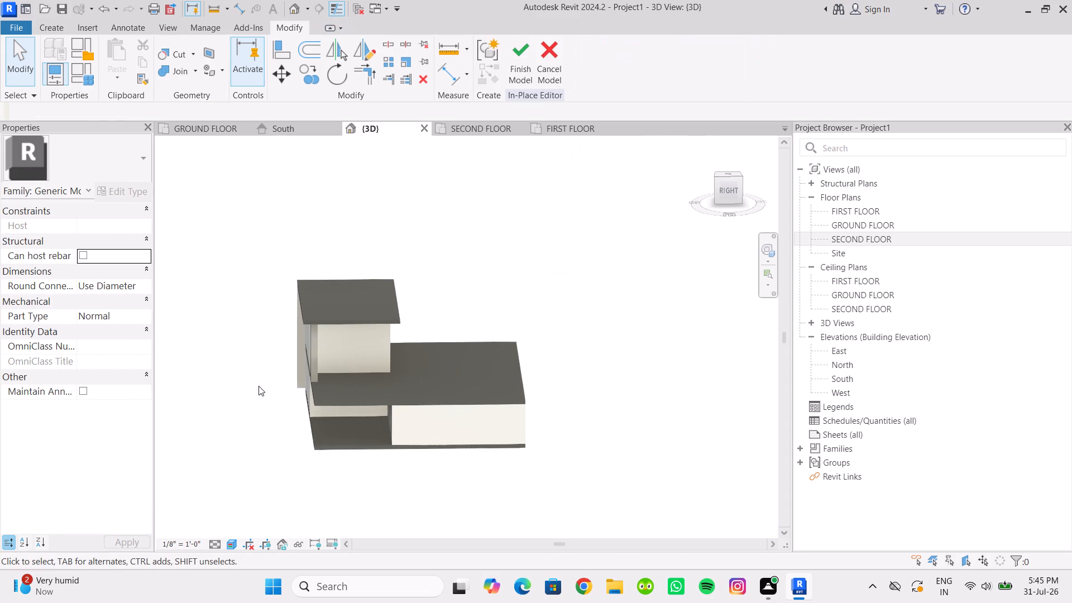
middle_click_drag(259, 386, 433, 361, "shift")
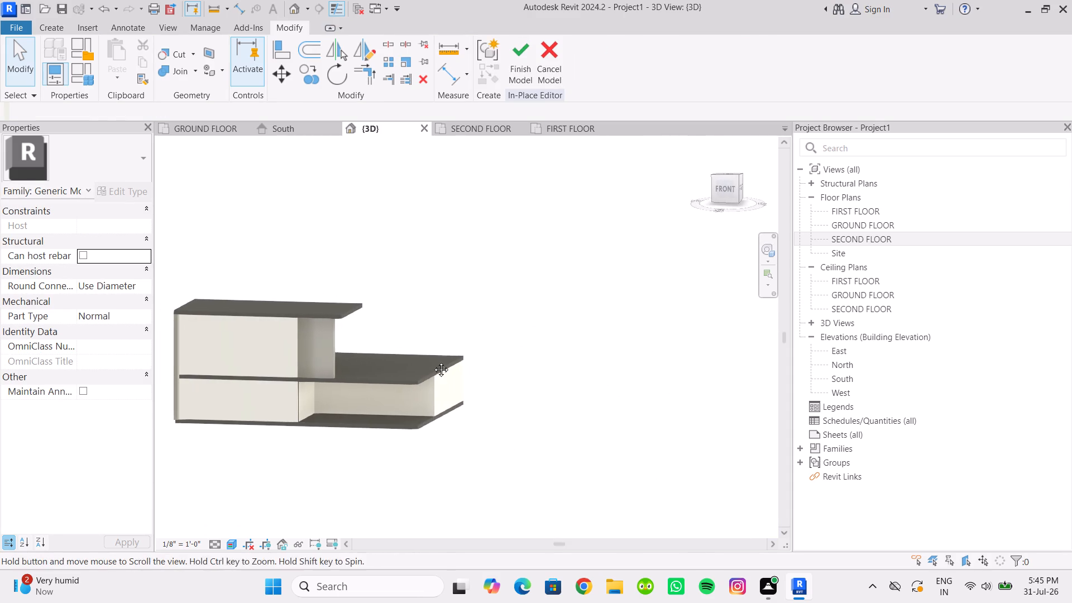
middle_click_drag(433, 361, 437, 361, "shift")
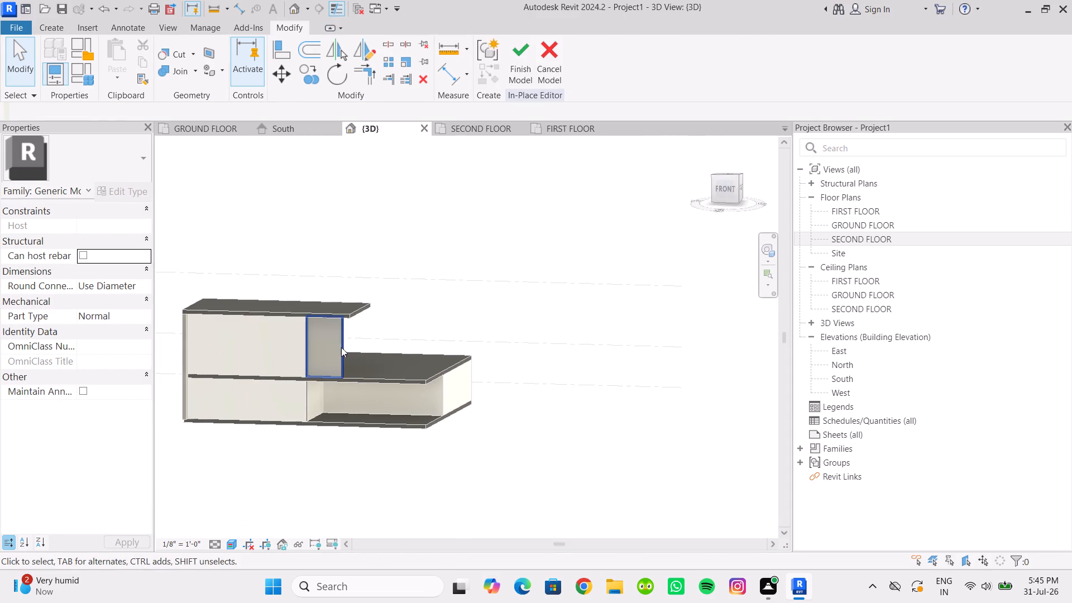
scroll(338, 365, "up", 1)
scroll(326, 366, "down", 2)
middle_click_drag(325, 369, 348, 333, "shift")
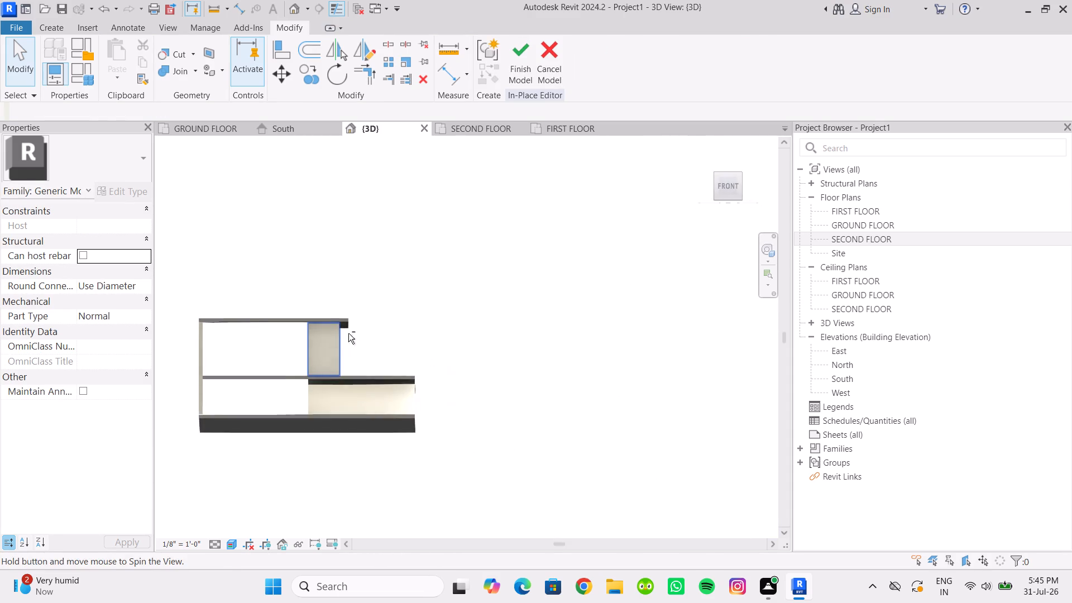
middle_click_drag(348, 333, 351, 331, "shift")
middle_click_drag(316, 353, 372, 385)
scroll(367, 391, "up", 2)
middle_click_drag(353, 391, 347, 403, "shift")
scroll(354, 394, "up", 1, "shift")
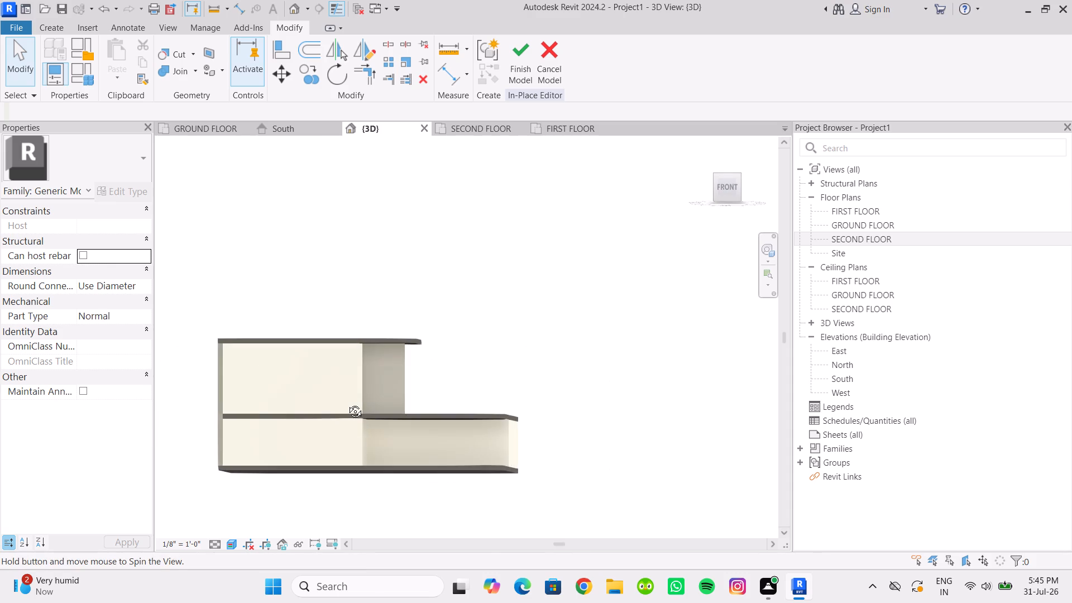
middle_click_drag(347, 403, 355, 413, "shift")
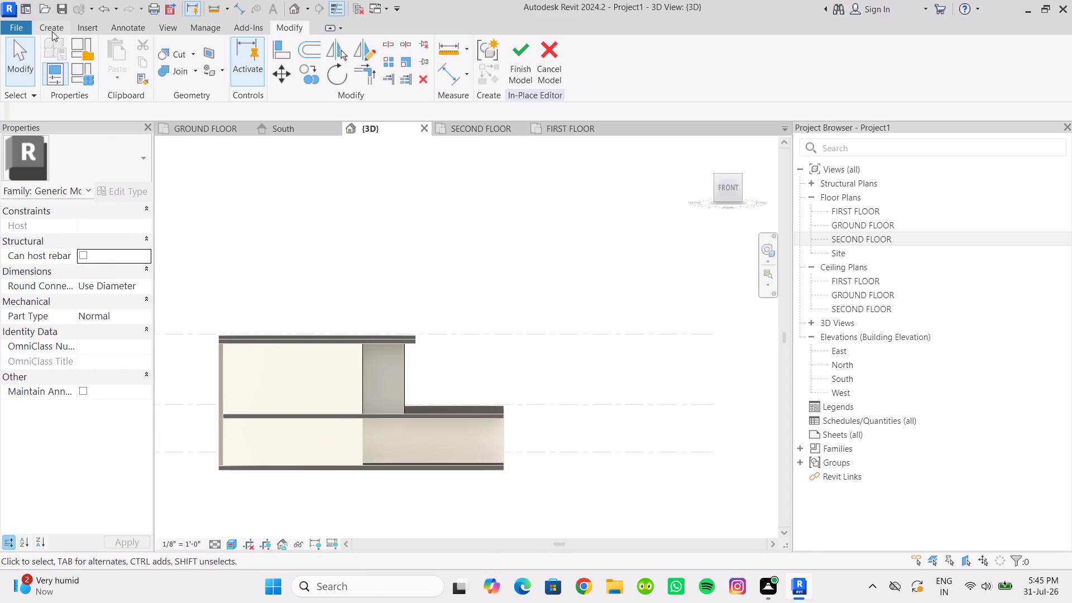
Create a 1' deep void extrusion from a vertical rectangle about 6 1/2" wide and 15' high on the panel, spanning roof to slab.
left_click(51, 31)
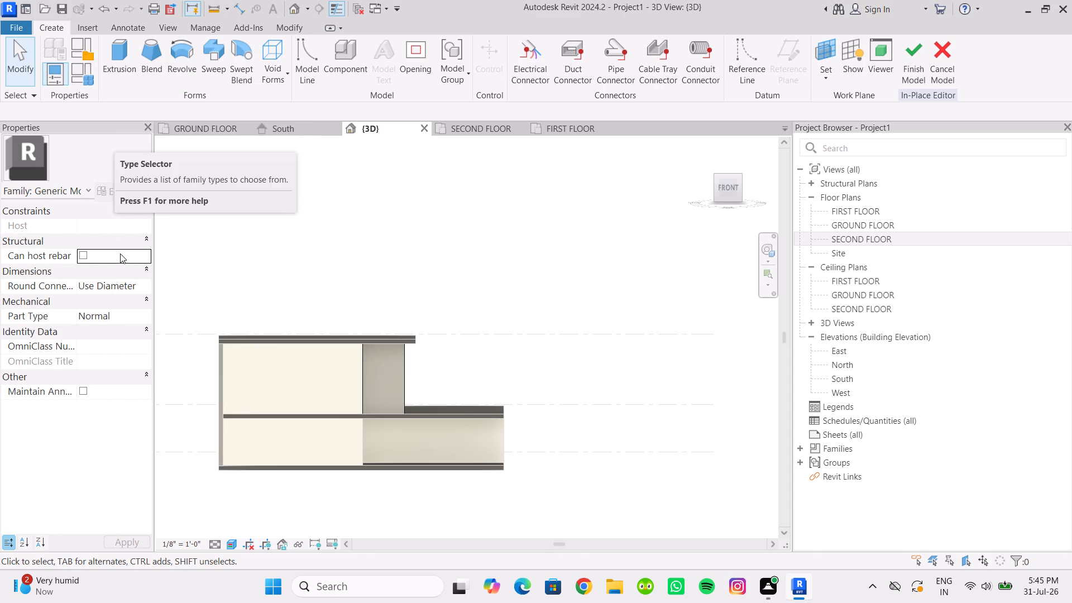
left_click(282, 73)
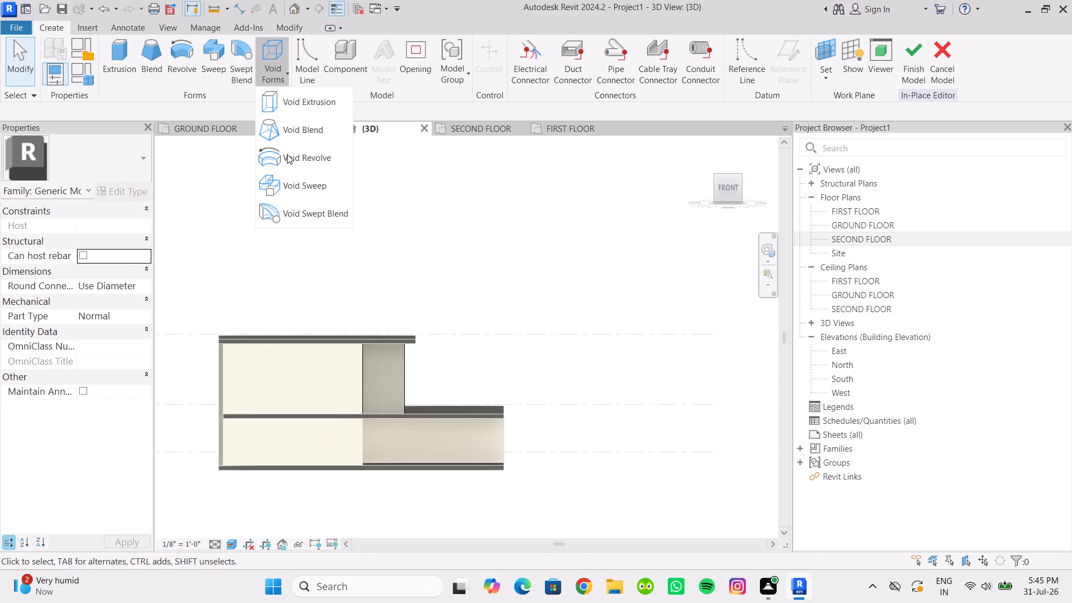
left_click(290, 104)
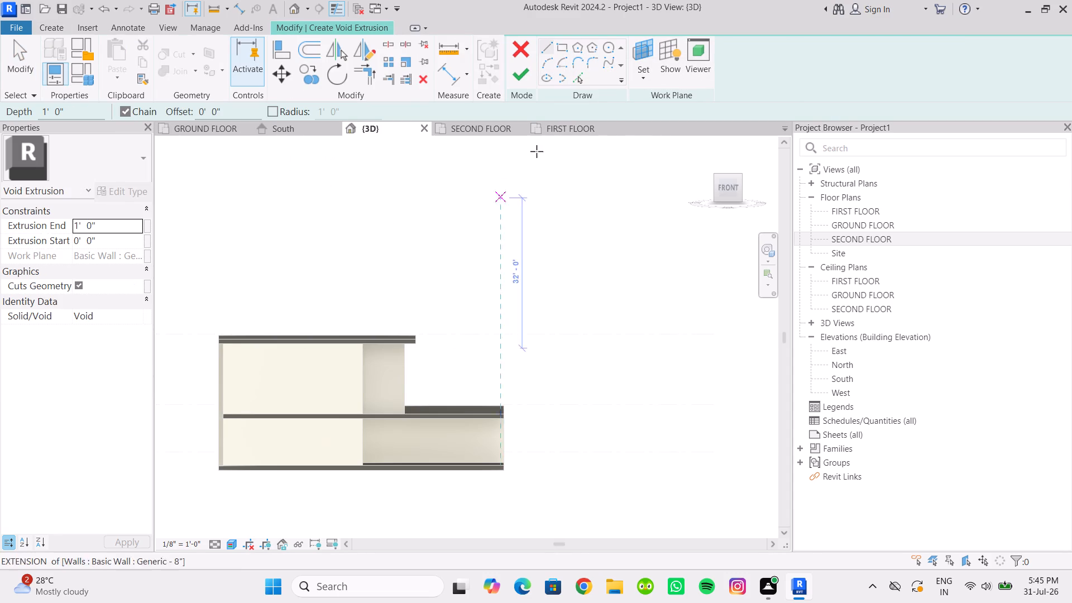
left_click(559, 47)
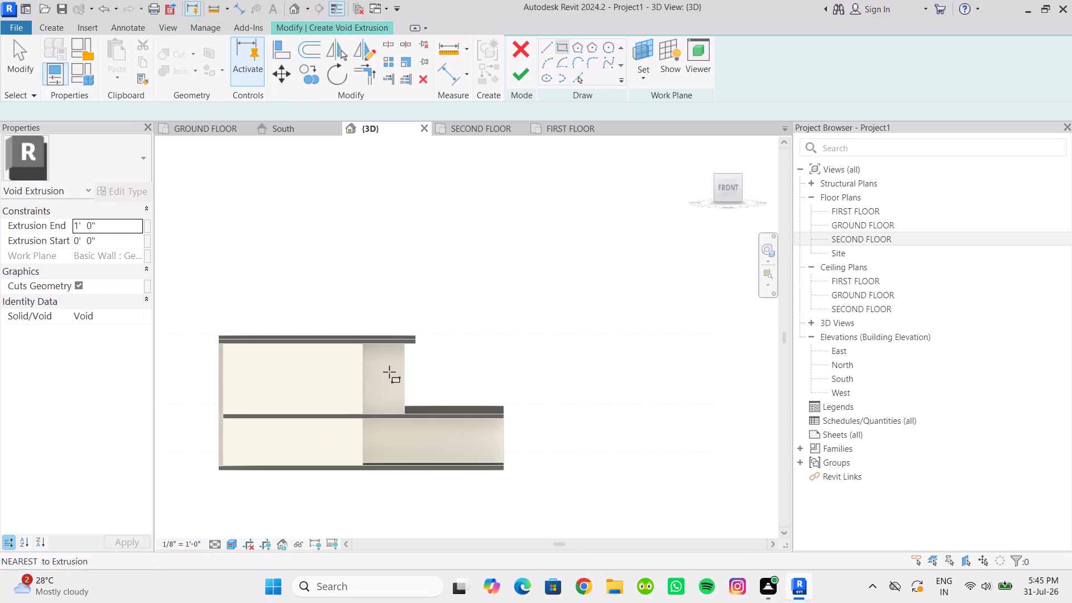
scroll(376, 352, "up", 10)
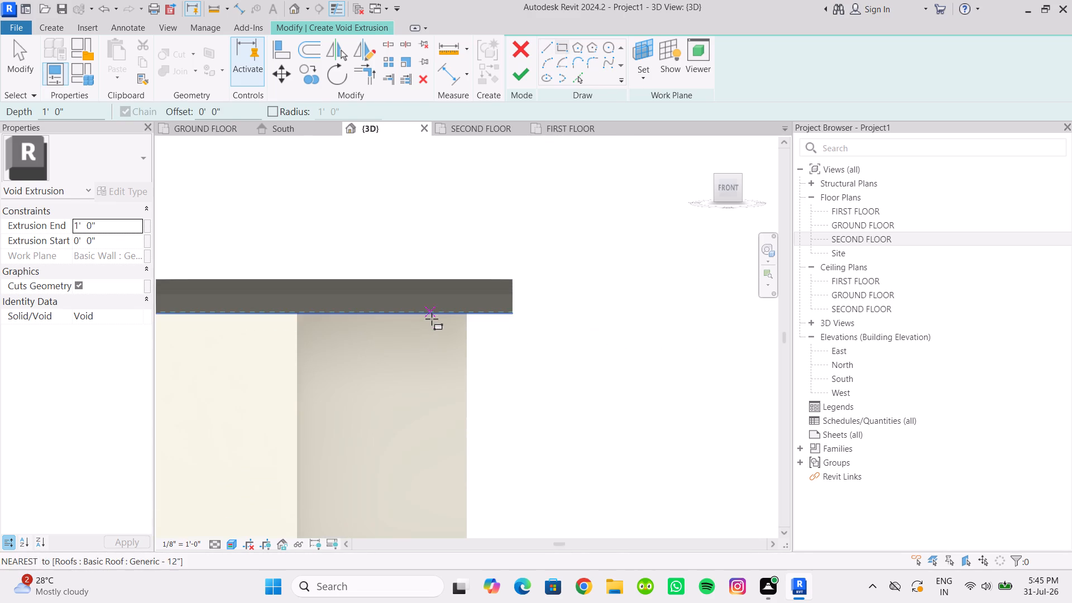
scroll(432, 319, "down", 3)
middle_click_drag(428, 323, 434, 252, "shift")
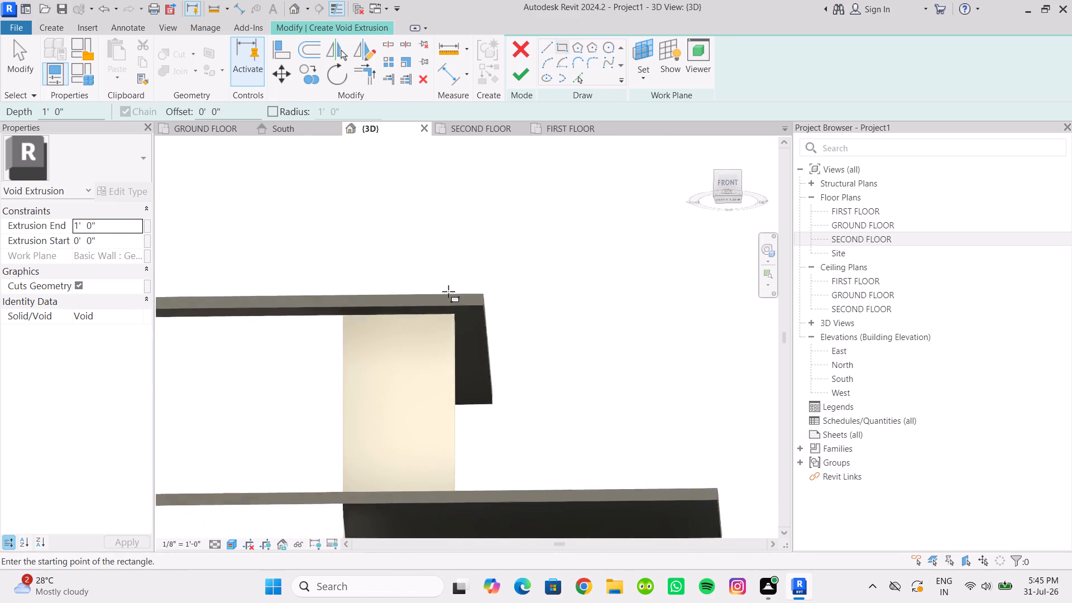
scroll(437, 324, "up", 5)
scroll(385, 310, "down", 3)
middle_click(384, 311)
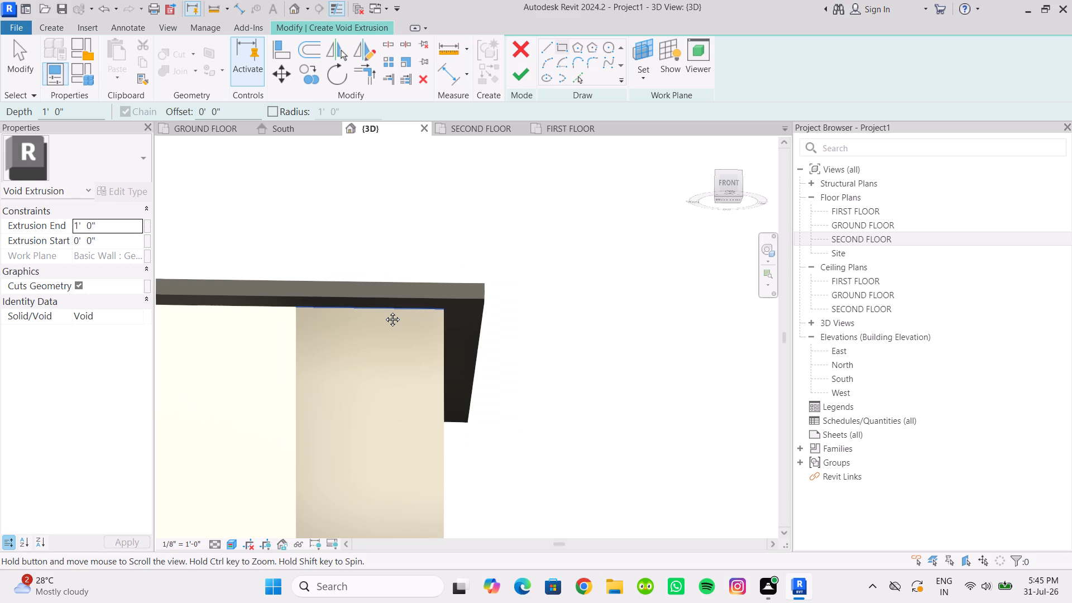
left_click(400, 309)
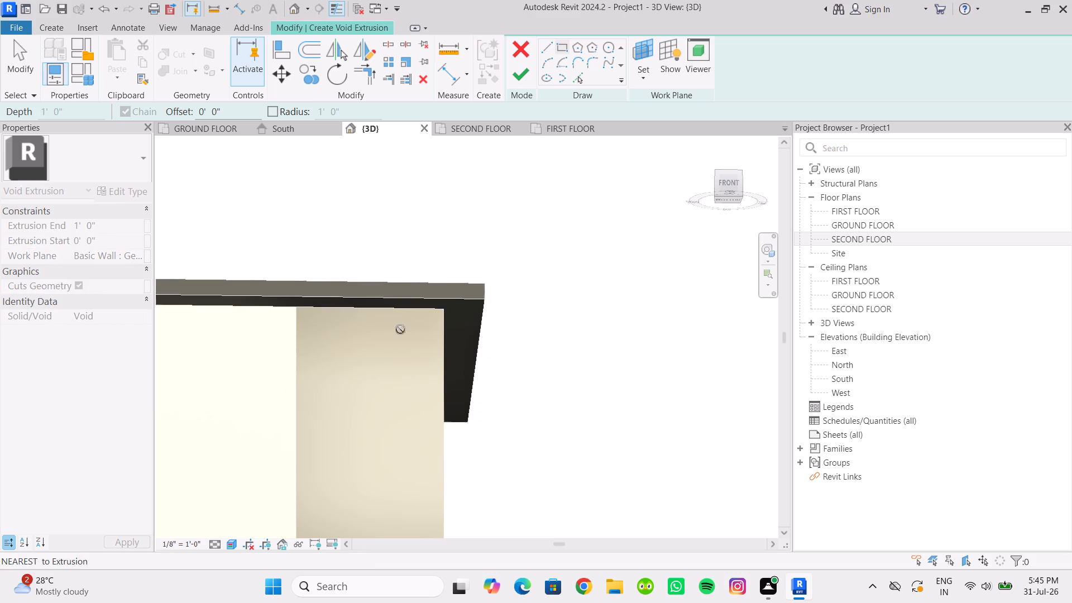
scroll(410, 400, "down", 3)
middle_click_drag(407, 417, 387, 370)
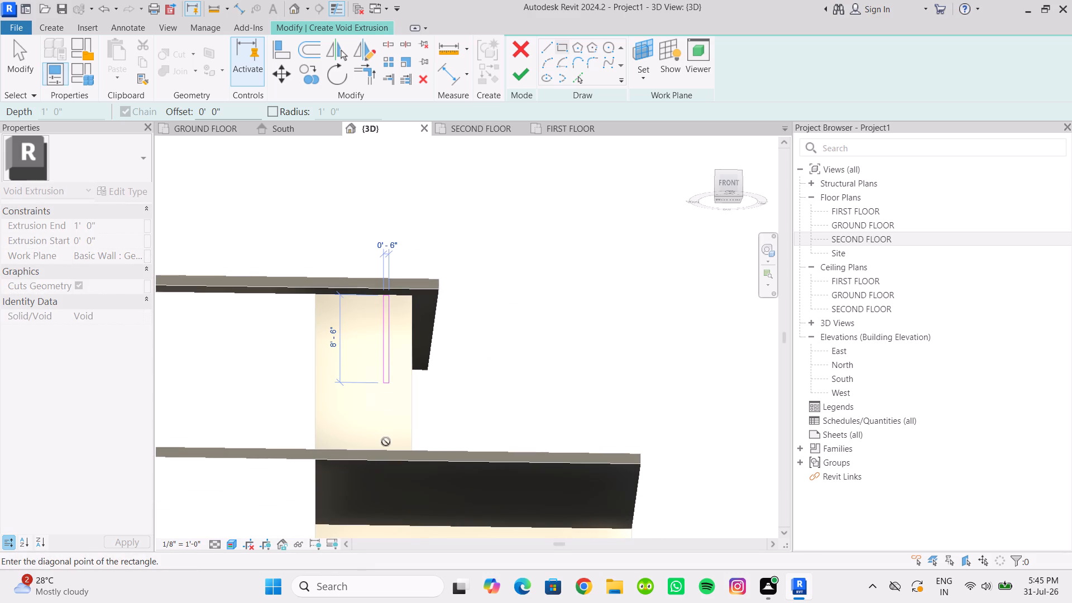
middle_click_drag(386, 440, 365, 560, "shift")
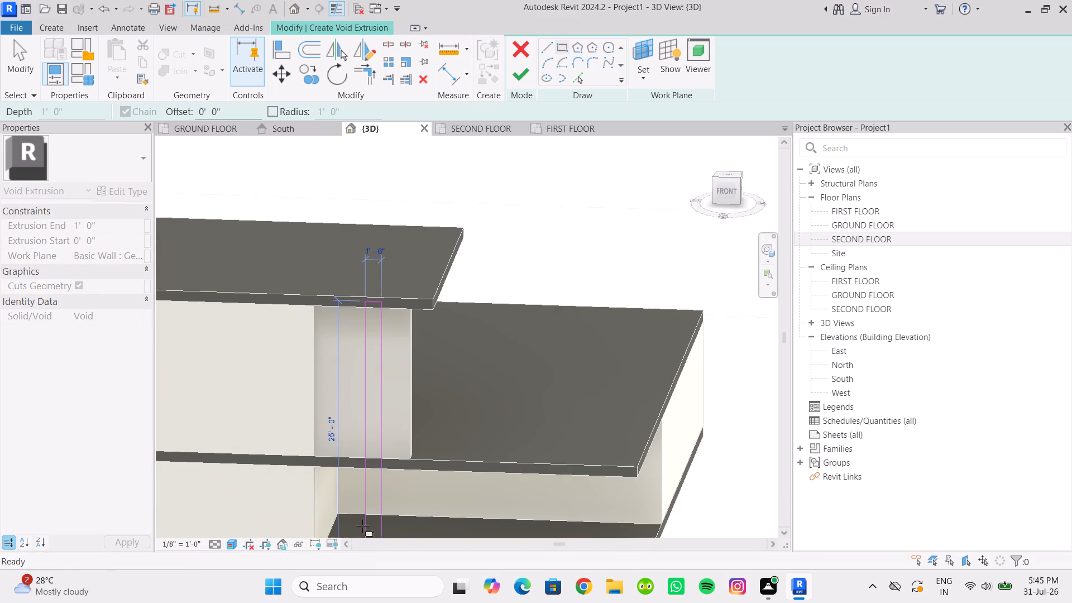
middle_click_drag(366, 505, 368, 554, "shift")
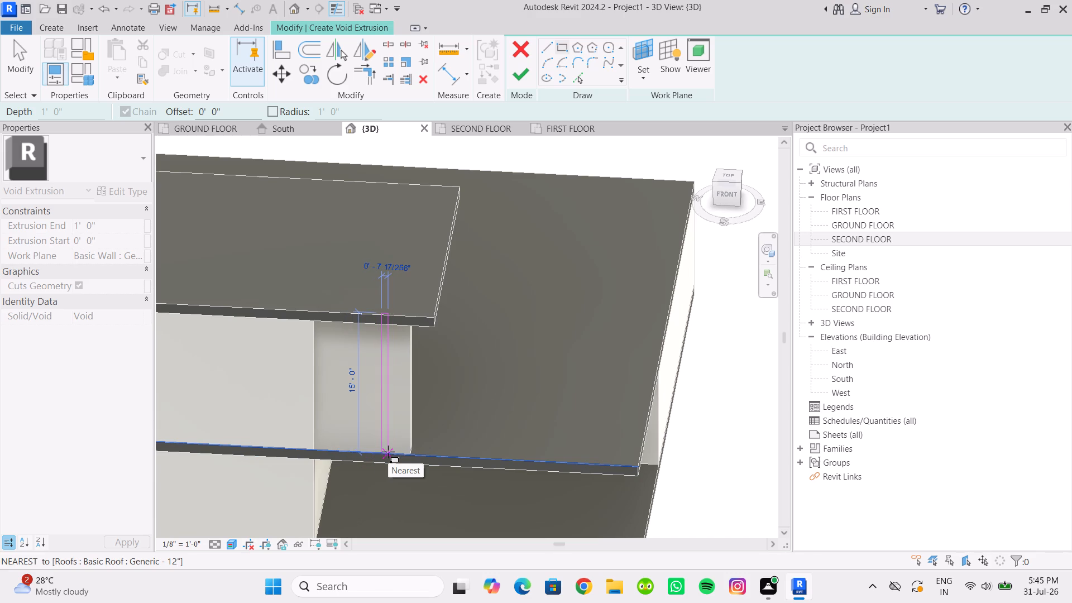
left_click(387, 452)
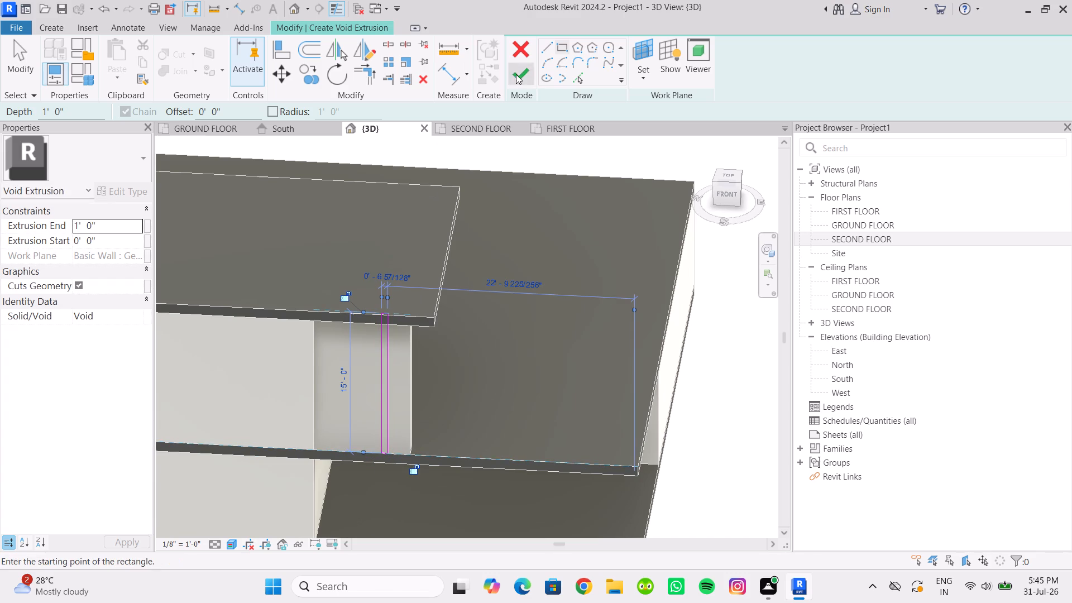
left_click(516, 74)
Examine the void's cut in the panel from the front and from above.
scroll(473, 417, "down", 2)
middle_click_drag(472, 418, 494, 308, "shift")
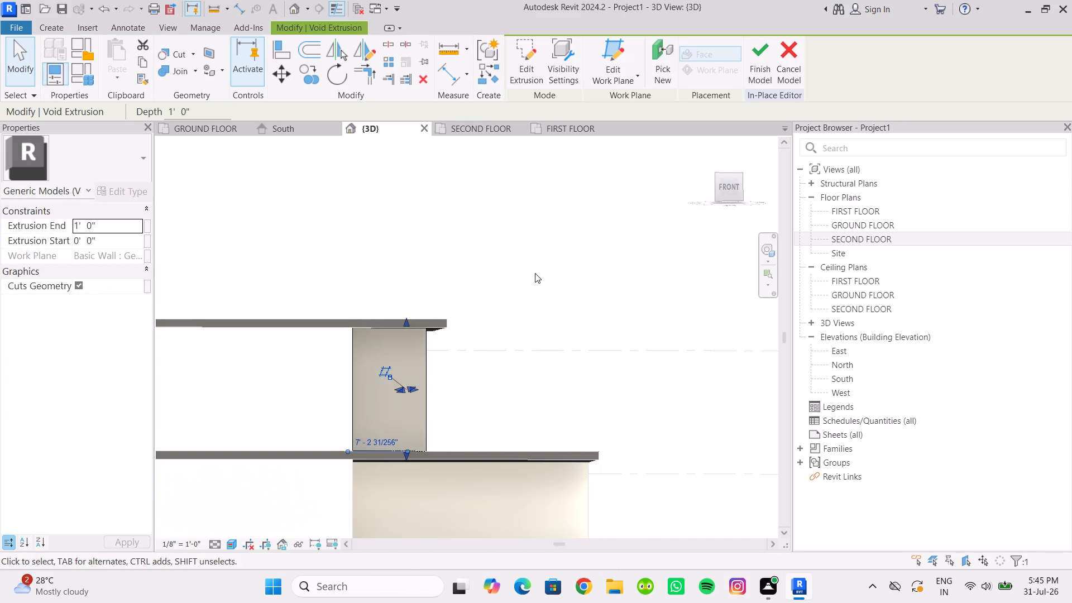
left_click(535, 273)
scroll(437, 399, "up", 5)
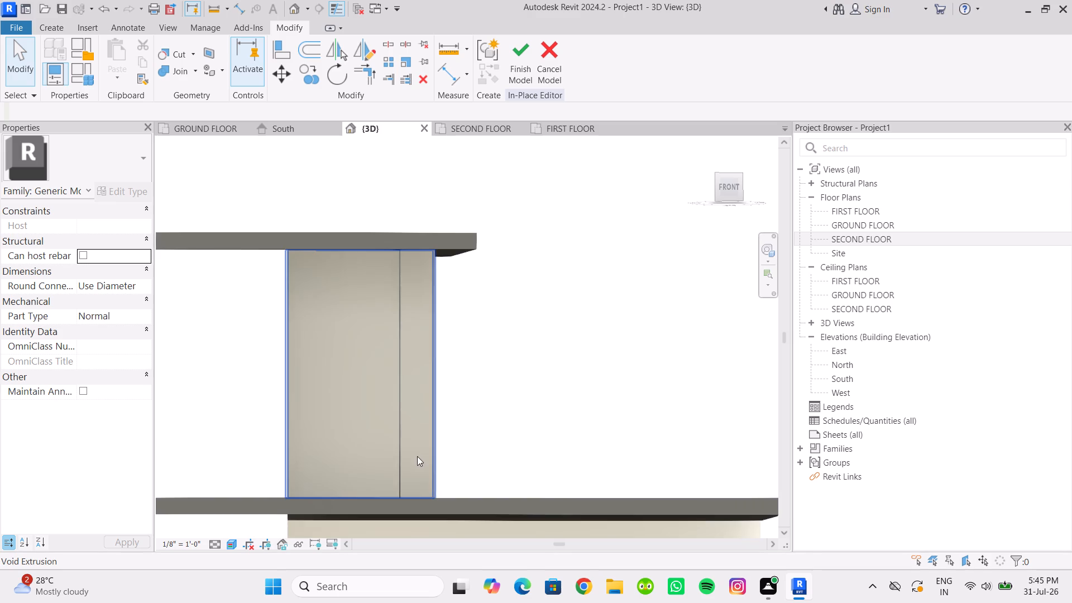
scroll(418, 458, "down", 4)
middle_click_drag(434, 448, 369, 511, "shift")
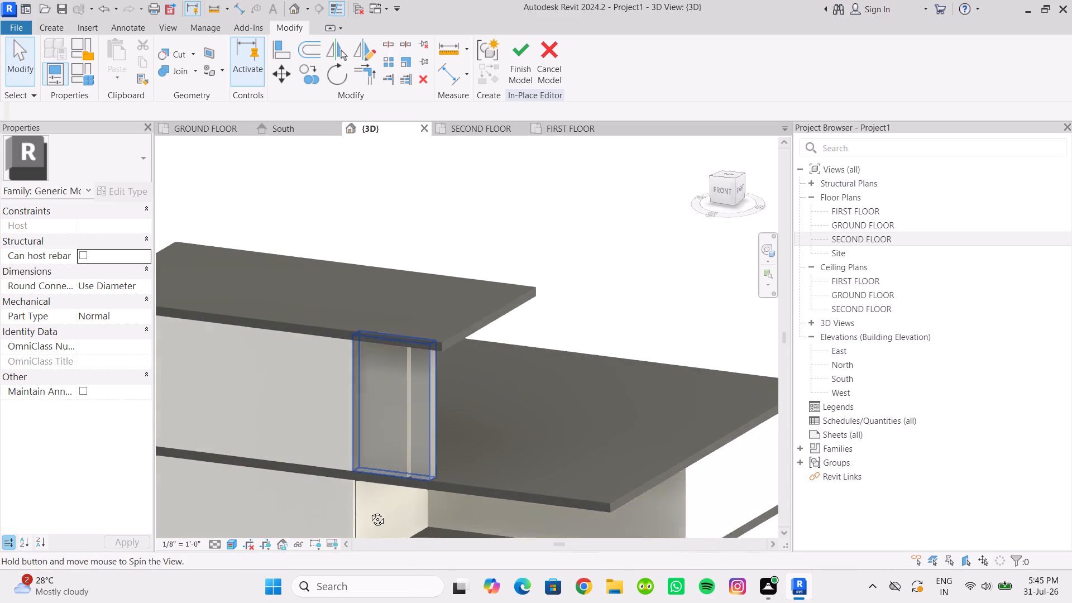
middle_click_drag(369, 511, 454, 602, "shift")
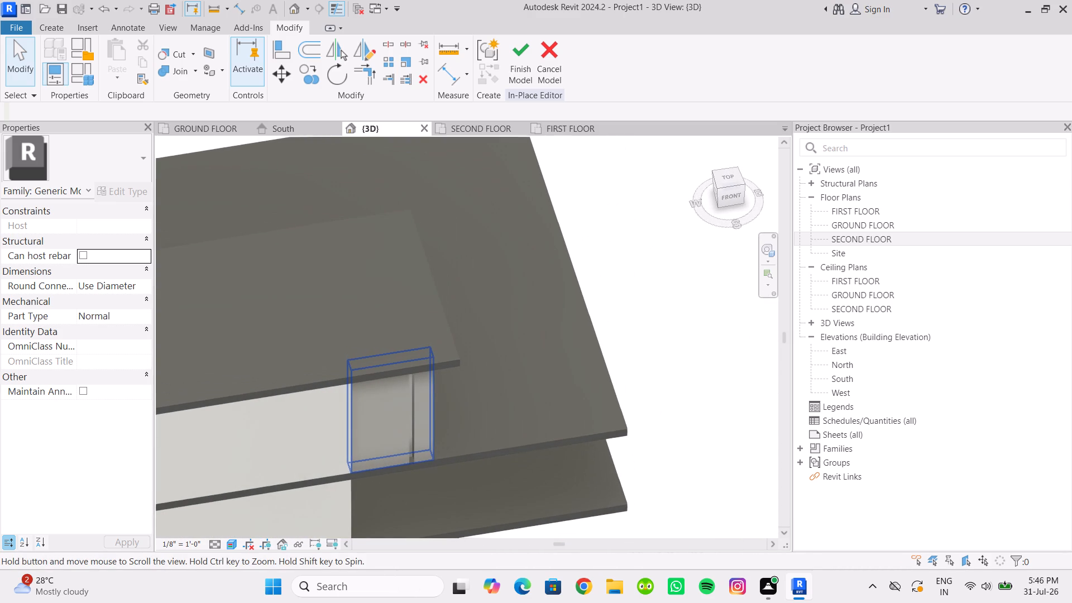
middle_click_drag(454, 602, 435, 583, "shift")
Set the vertical void's extrusion end to 6".
left_click(391, 433)
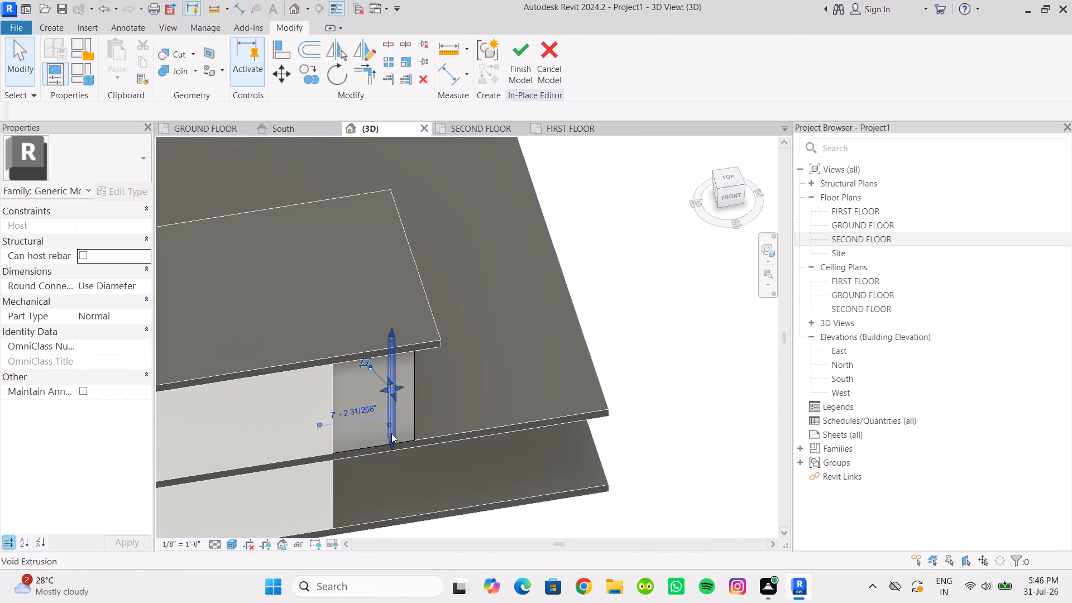
left_click(102, 219)
left_click_drag(106, 222, 58, 230)
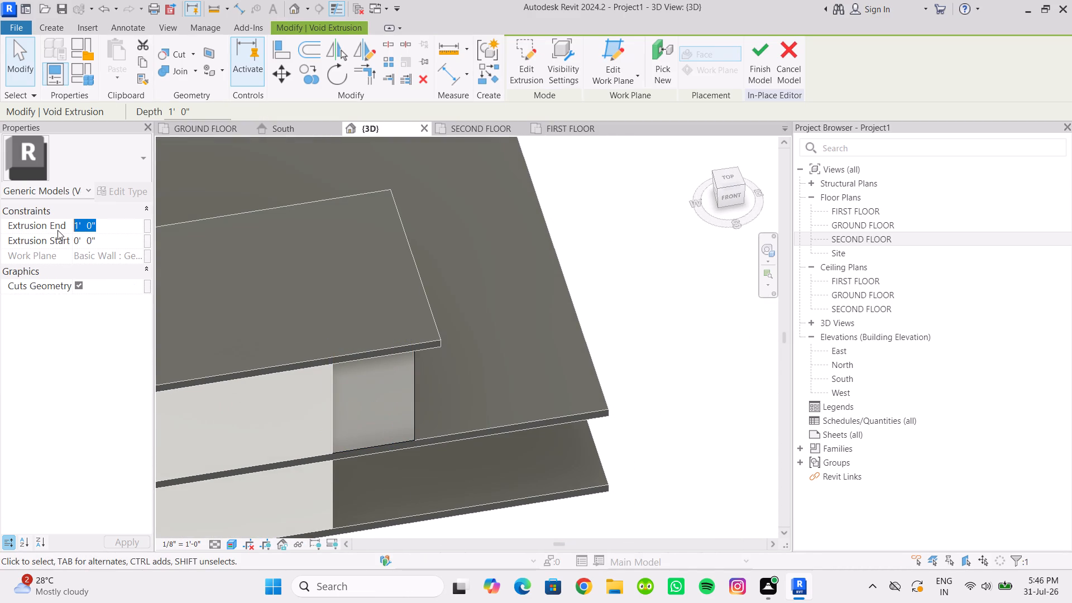
type("6\"")
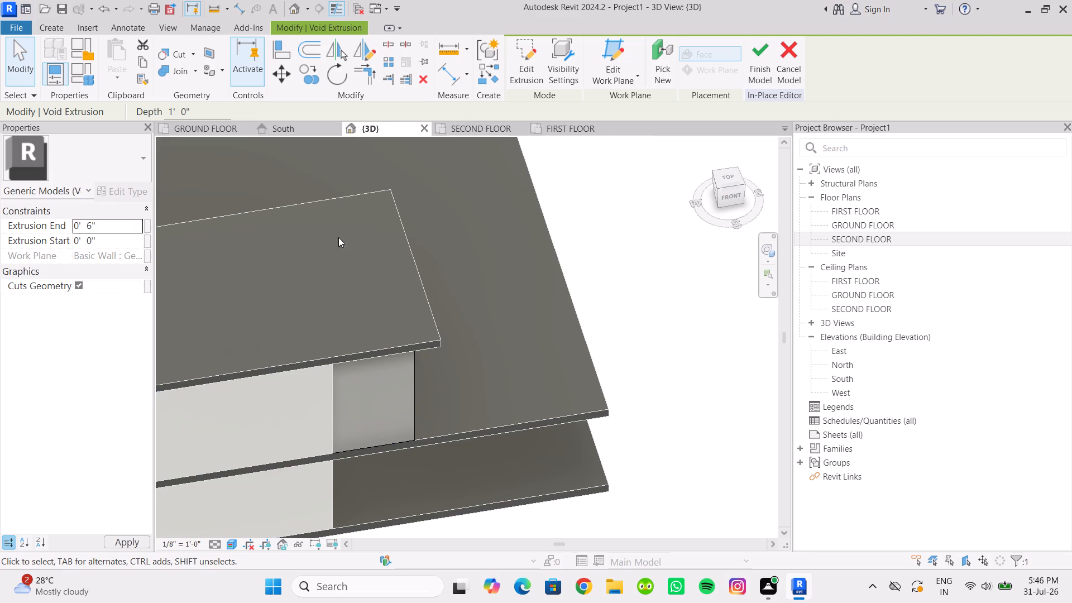
left_click(649, 276)
Examine the shallower vertical void in the panel from above and from the front.
scroll(476, 382, "down", 2)
scroll(442, 395, "up", 2)
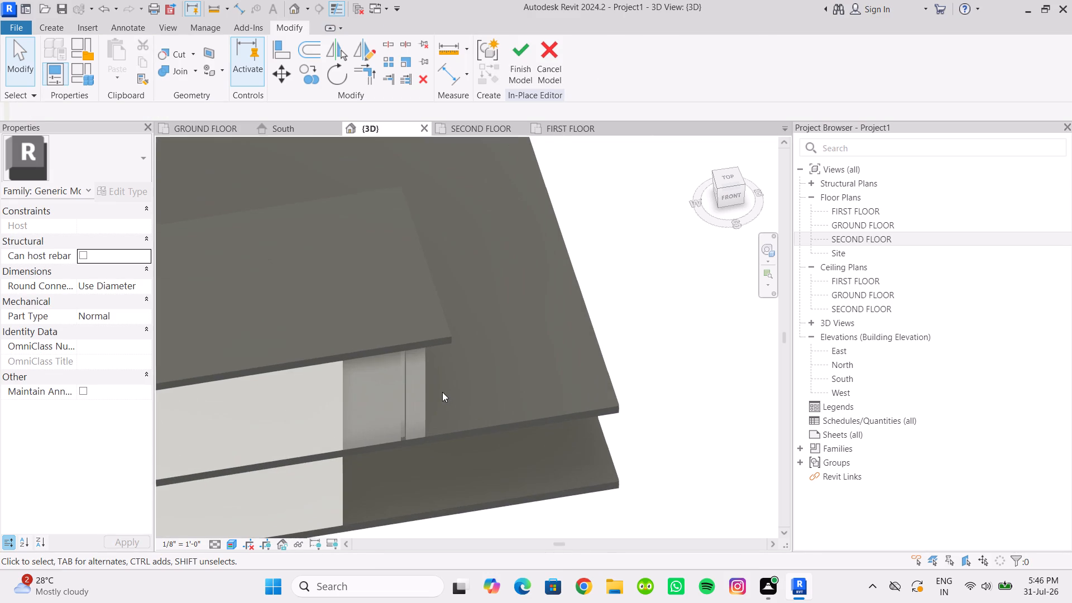
middle_click_drag(429, 386, 412, 301, "shift")
scroll(413, 376, "up", 1, "shift")
scroll(389, 401, "up", 1)
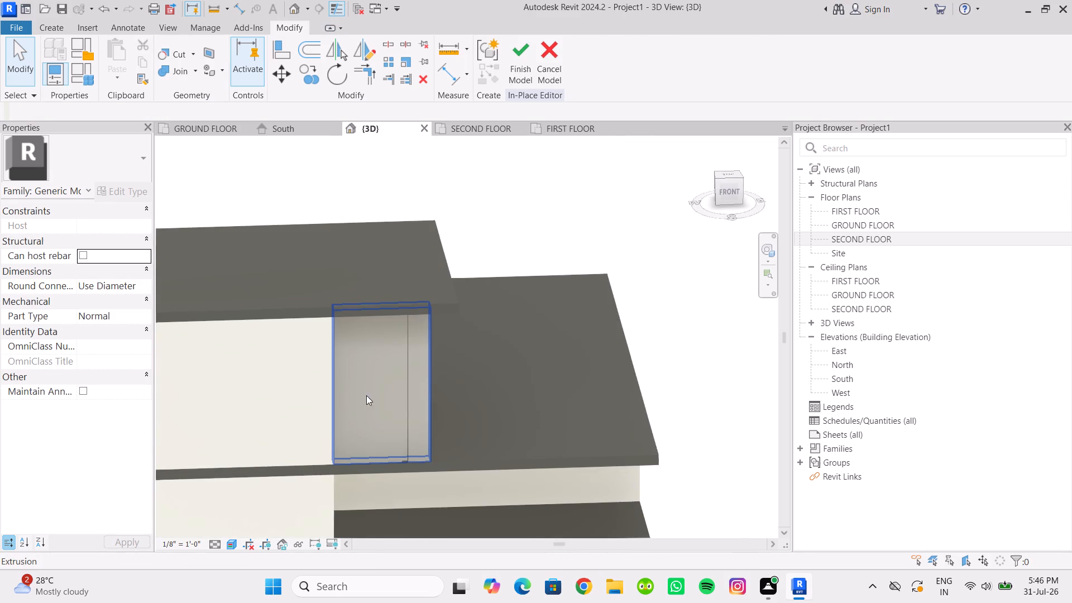
scroll(363, 391, "down", 2)
middle_click_drag(363, 391, 353, 361, "shift")
left_click(360, 388)
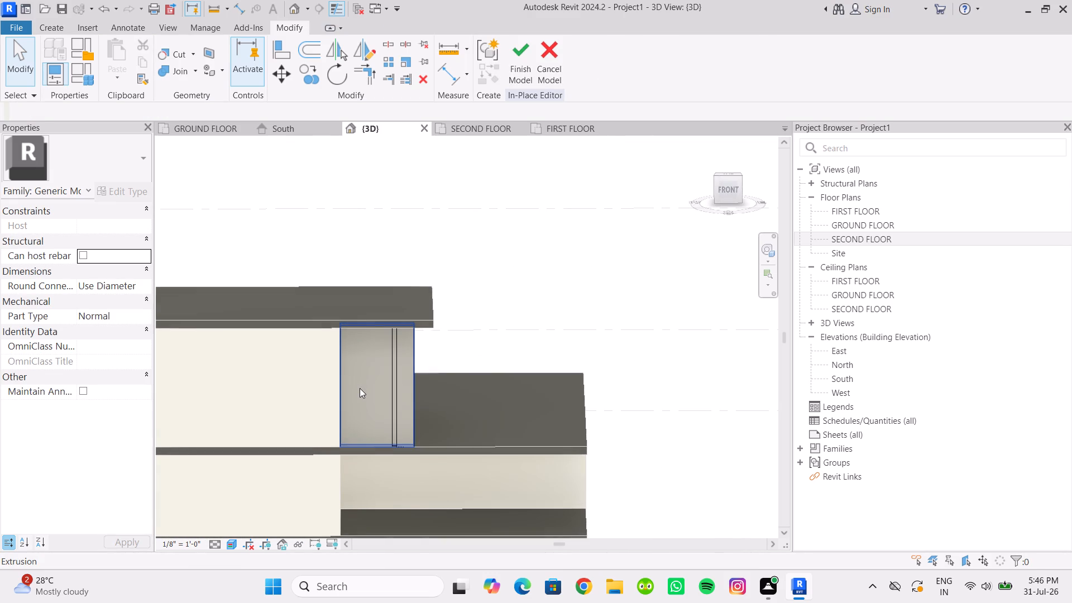
left_click(620, 289)
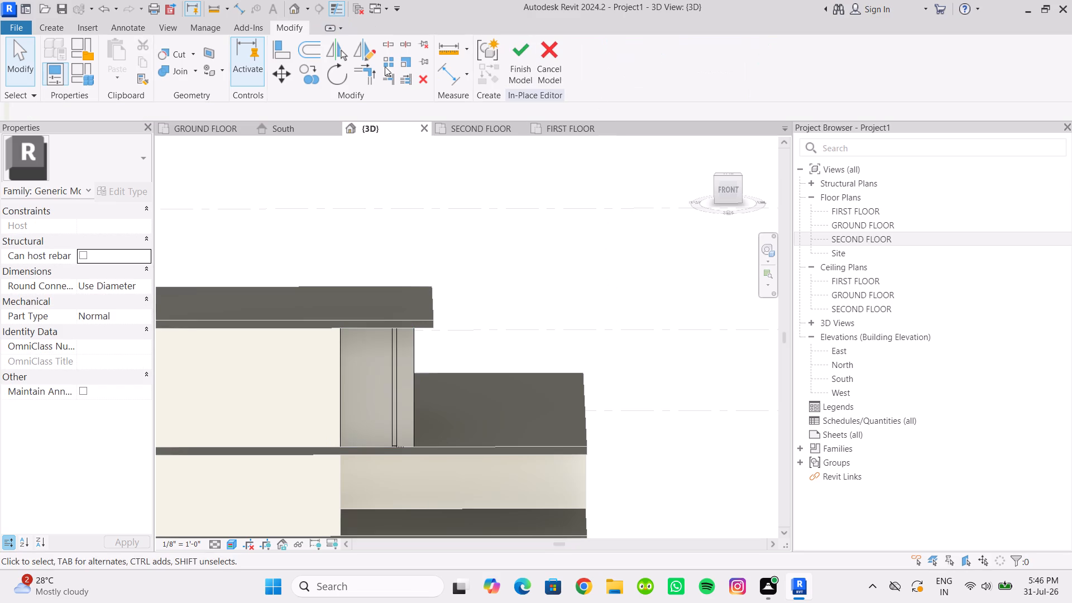
Paint the panel's front face on both sides of the vertical void with the Wood Planks material.
left_click(219, 70)
left_click(238, 93)
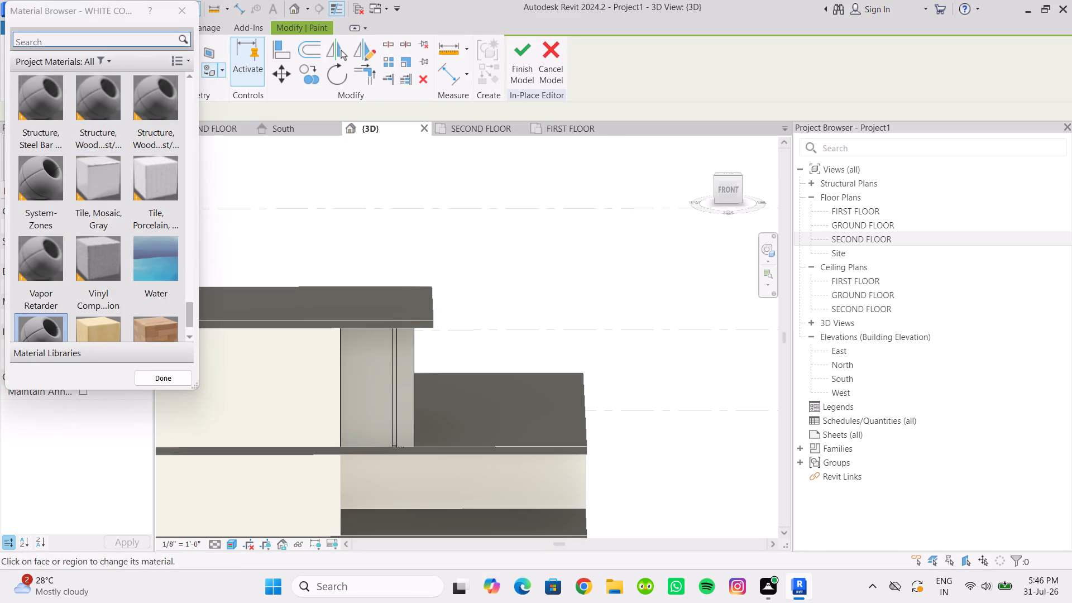
scroll(137, 248, "down", 8)
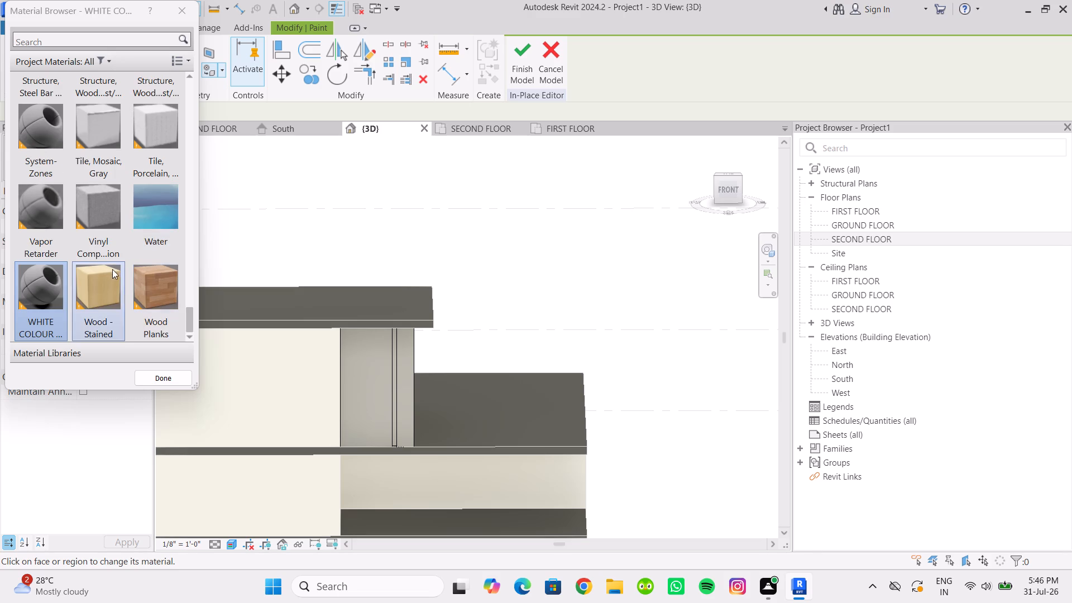
double_click(165, 289)
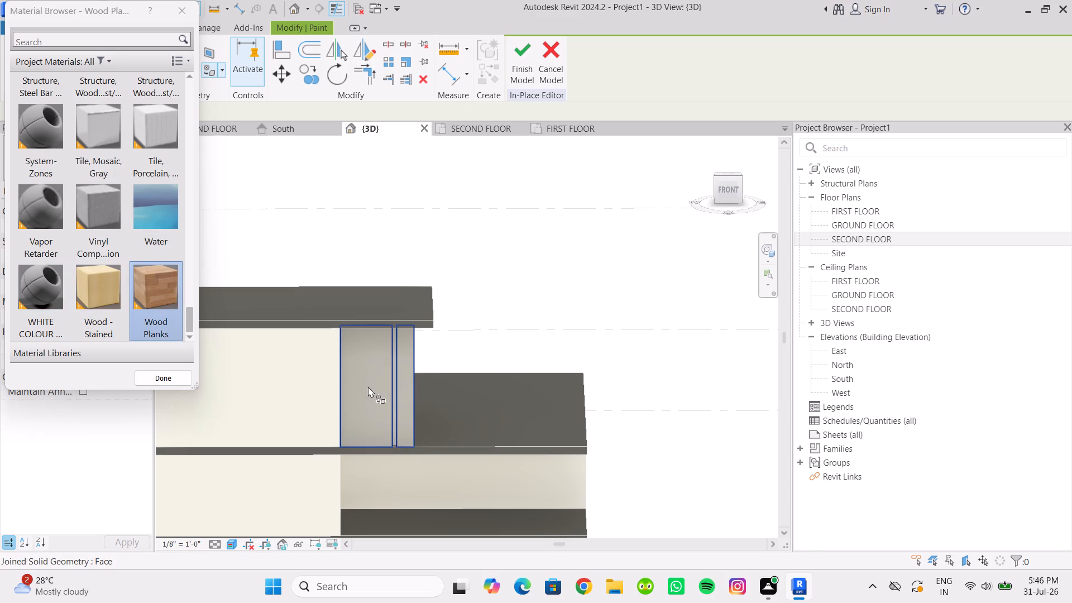
scroll(366, 385, "up", 4)
scroll(444, 362, "up", 6)
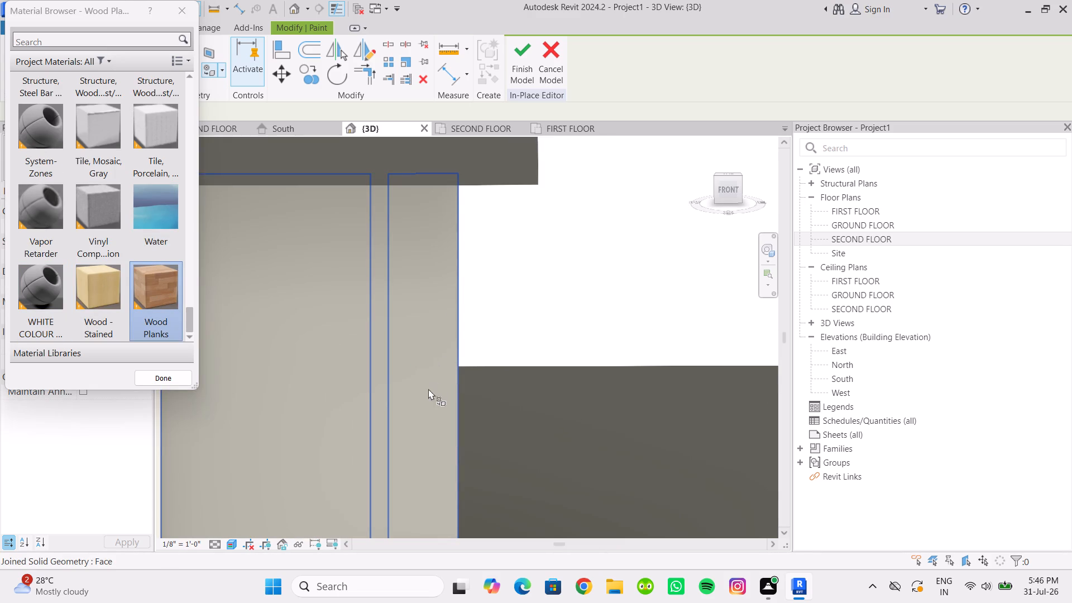
left_click(289, 396)
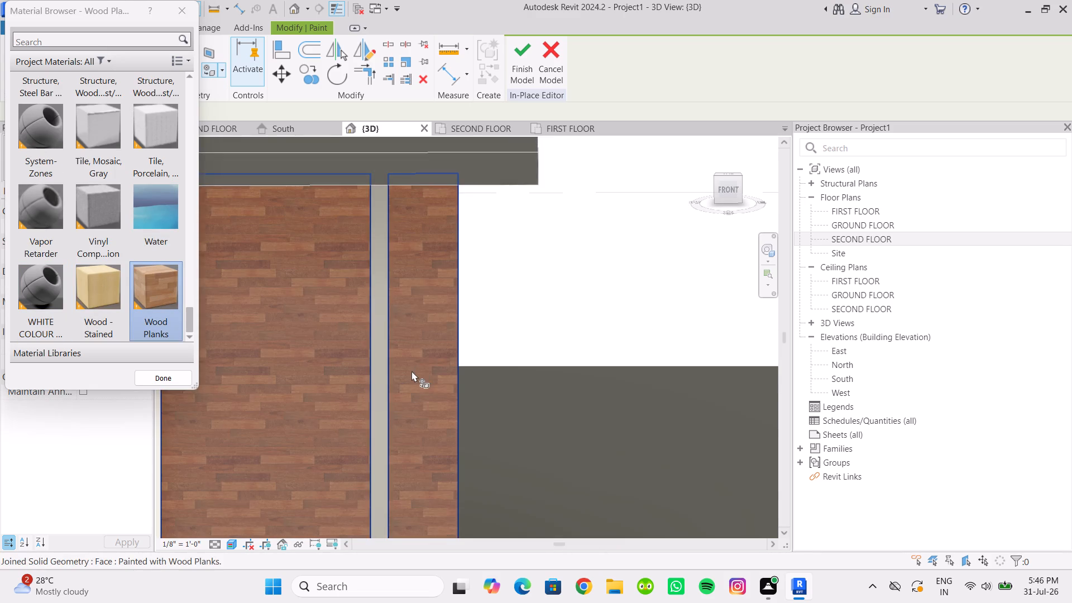
scroll(425, 353, "down", 7)
key("Escape")
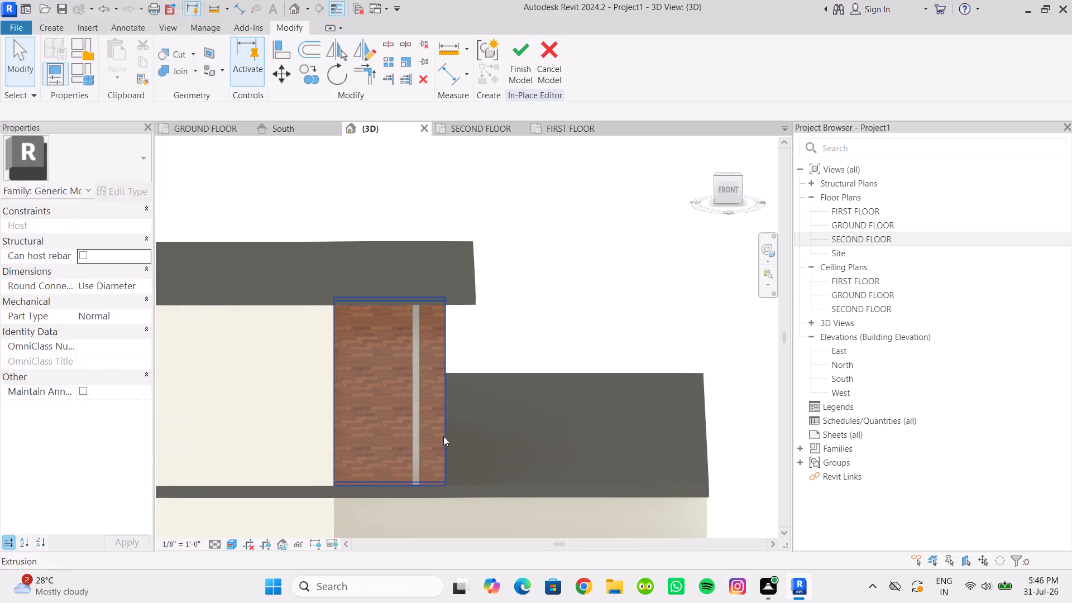
Start a void extrusion and sketch a horizontal rectangle about 8'-11" wide and 7 1/4" high across the panel's upper part, just below the roof.
scroll(453, 357, "down", 2)
middle_click_drag(438, 361, 439, 295, "shift")
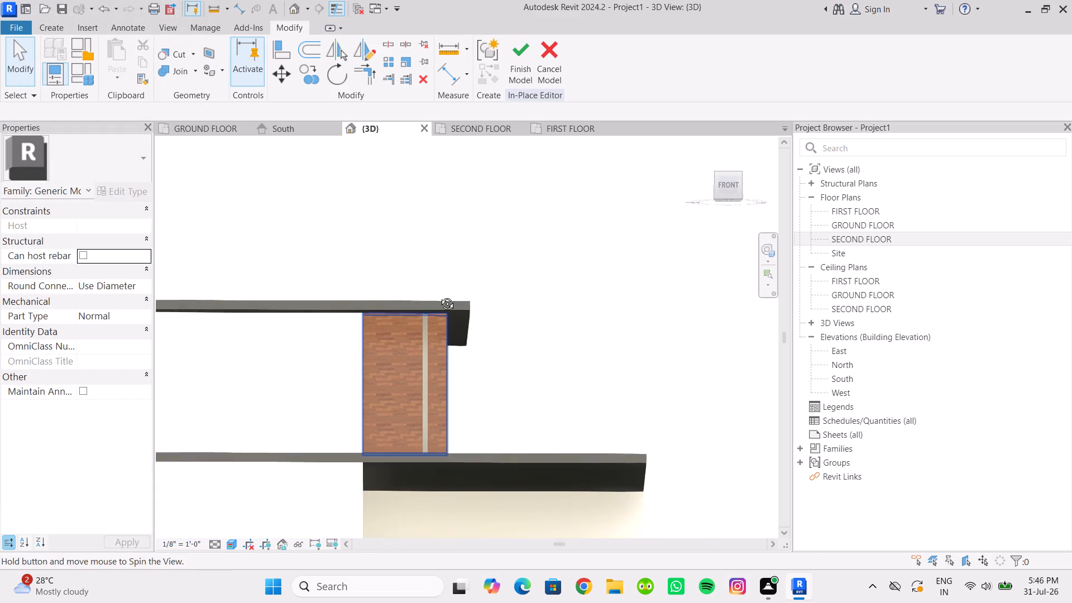
middle_click_drag(439, 295, 439, 299, "shift")
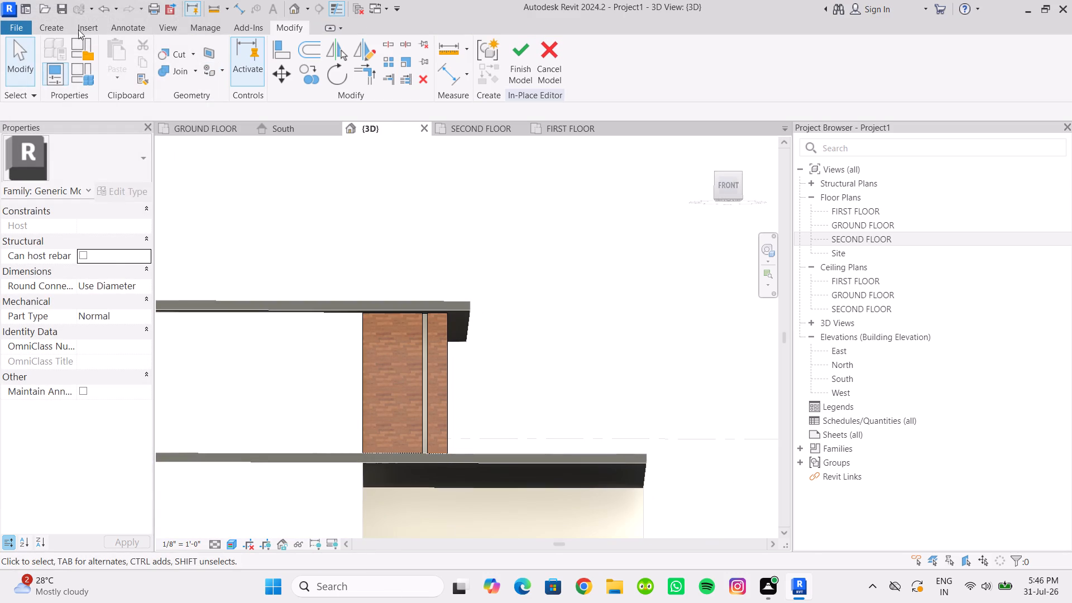
left_click(47, 28)
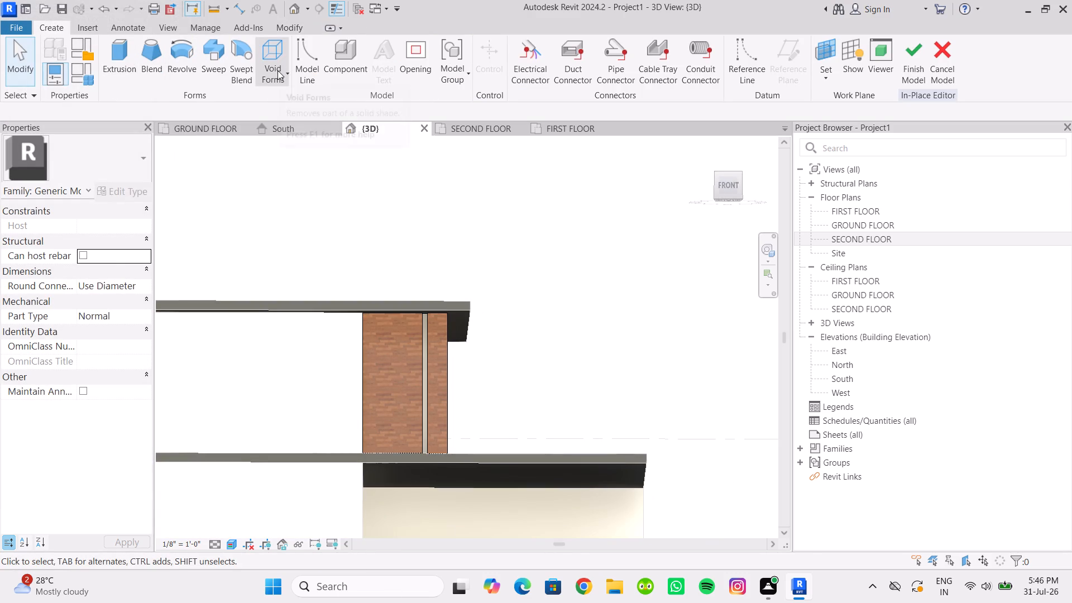
left_click(277, 70)
left_click(295, 111)
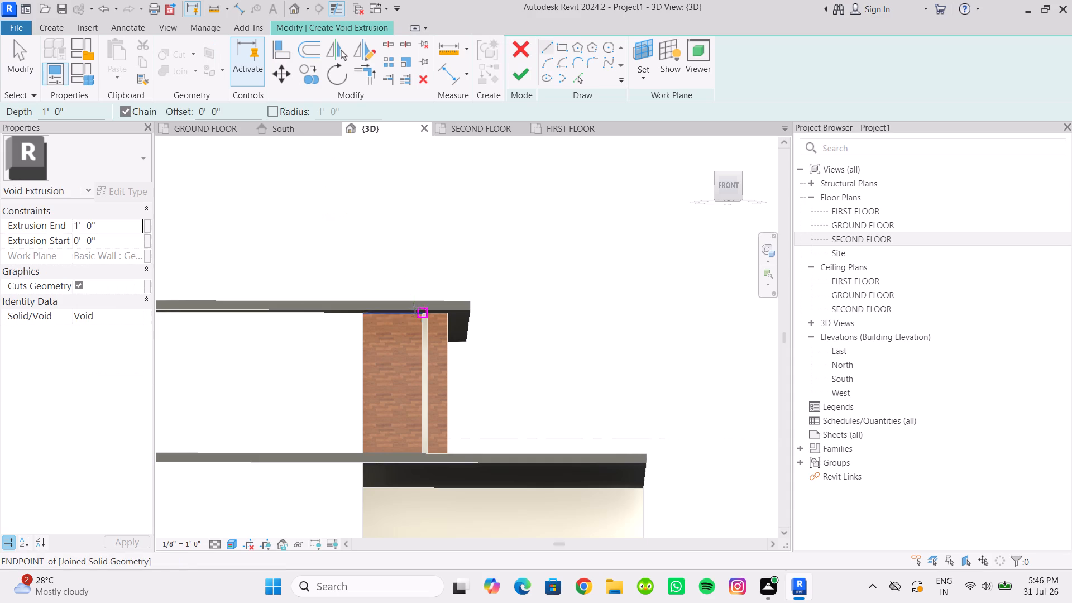
scroll(420, 339, "up", 4)
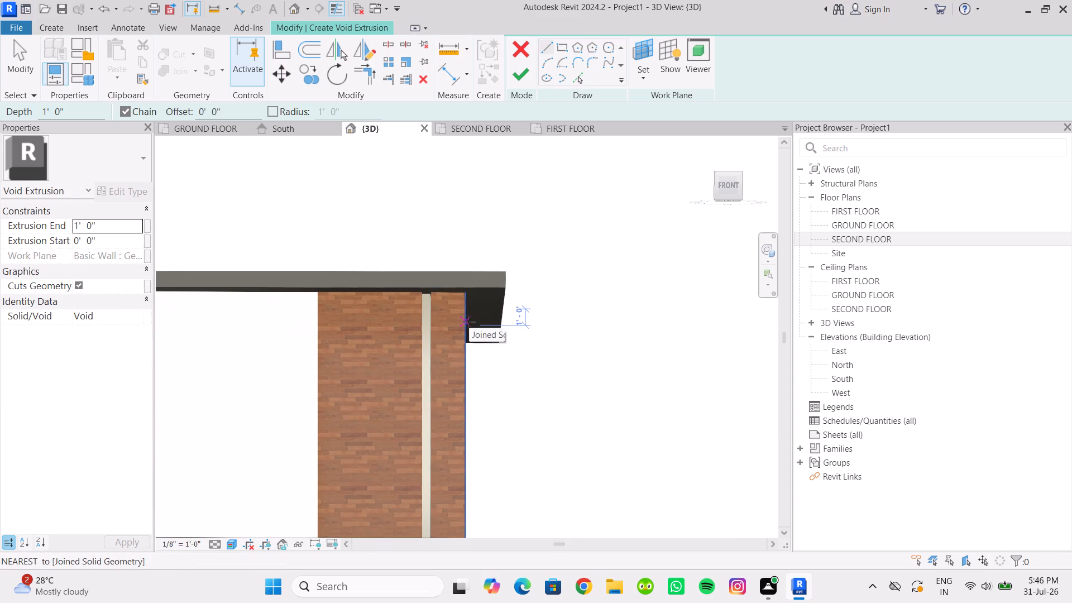
left_click(466, 322)
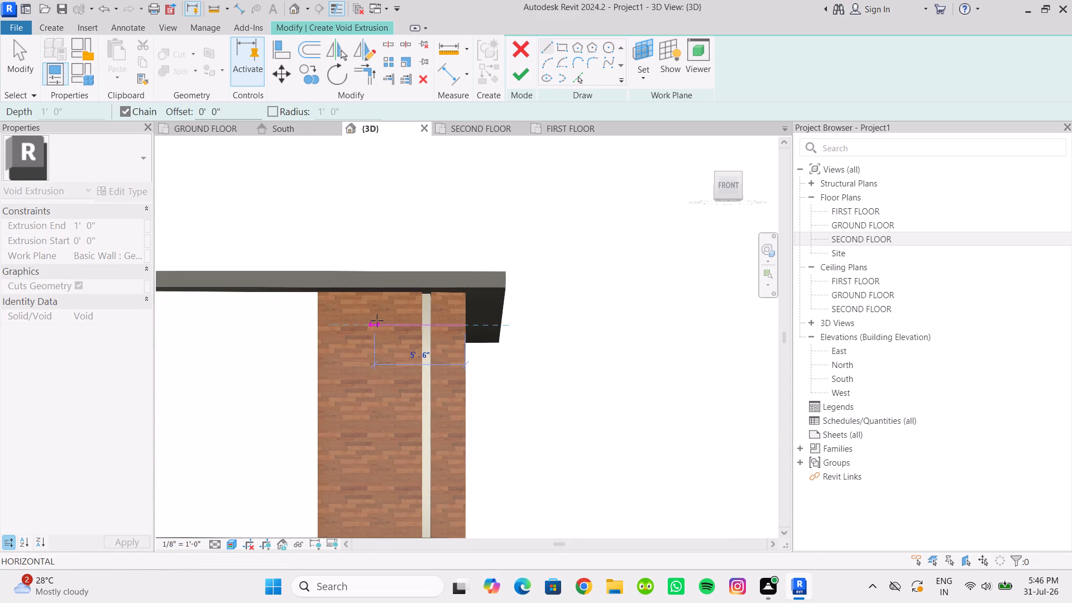
key("Escape")
left_click(566, 46)
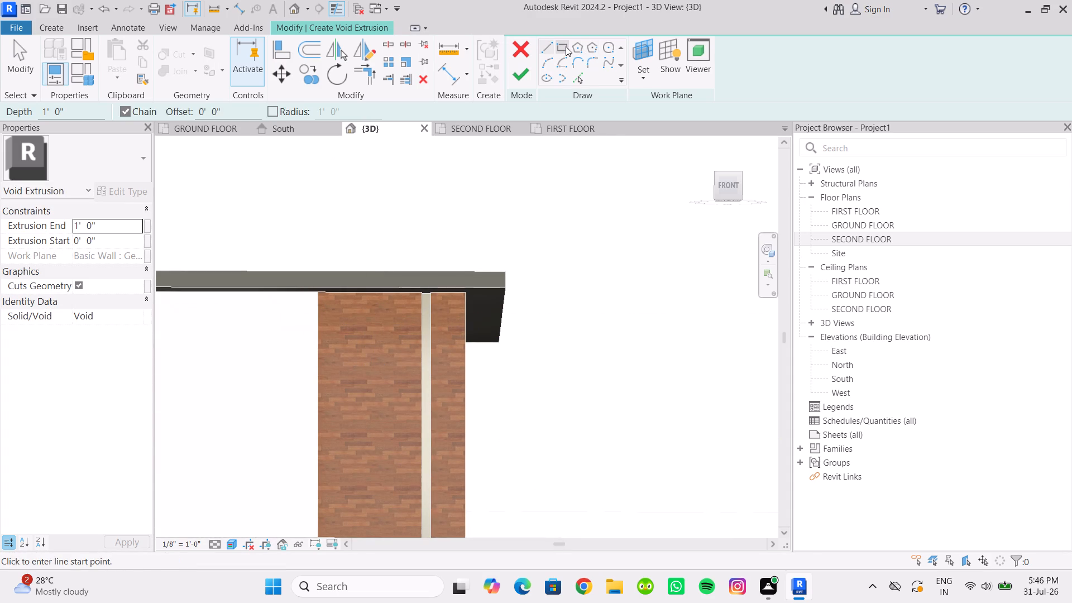
left_click(467, 334)
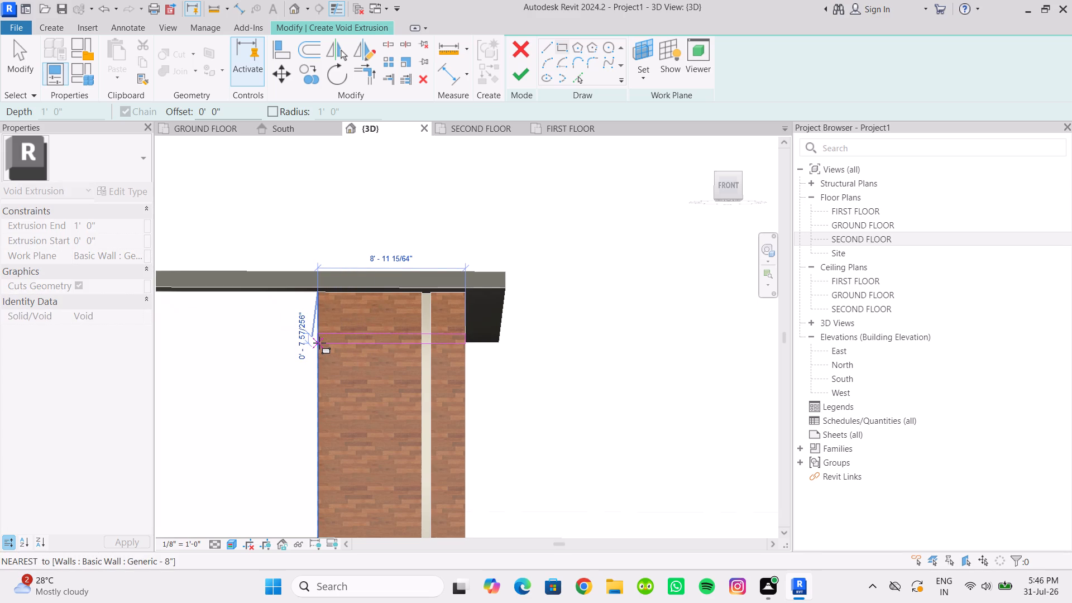
left_click(318, 343)
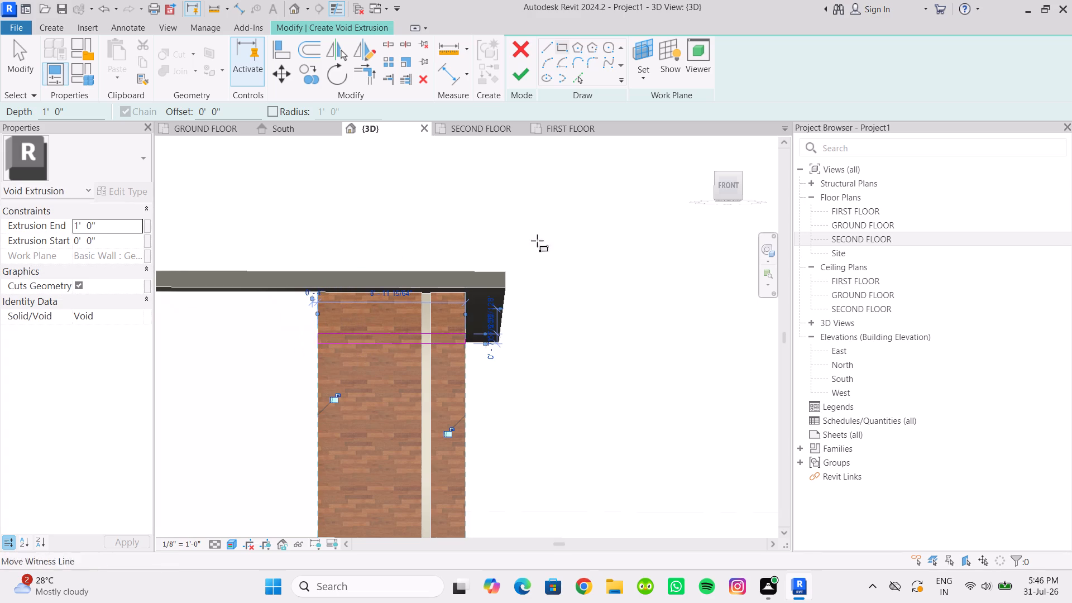
Set the horizontal void's extrusion end to 6" and finish the void extrusion.
left_click(103, 224)
left_click_drag(99, 226, 56, 231)
type("6\"")
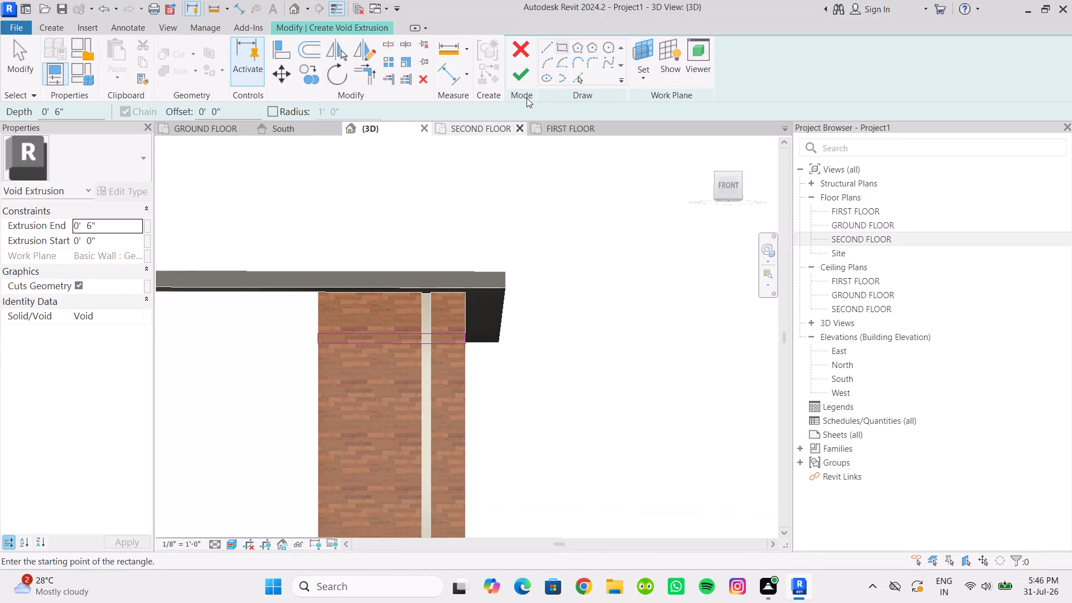
left_click(525, 73)
left_click(522, 405)
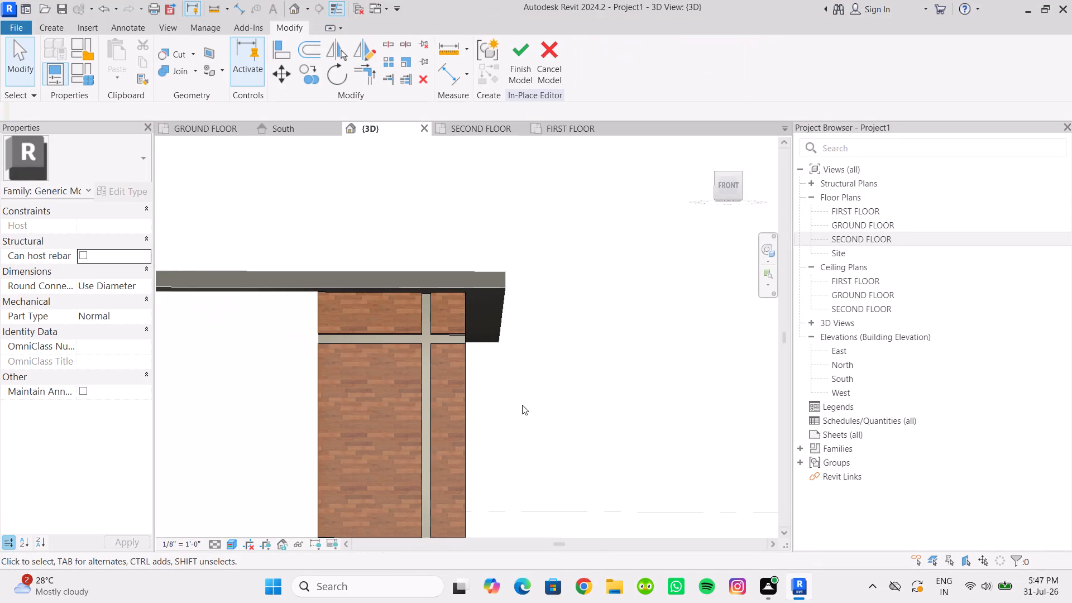
Examine the crossing horizontal and vertical voids in the wood panel against the roof and slabs.
scroll(521, 393, "down", 5)
middle_click_drag(523, 394, 508, 353)
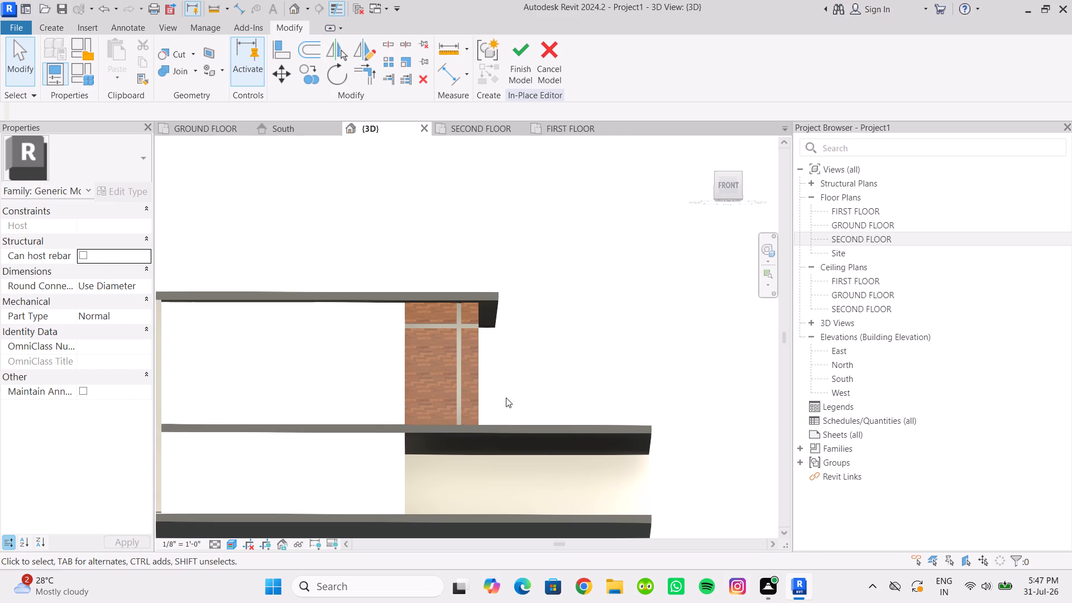
middle_click_drag(505, 410, 514, 357)
scroll(499, 348, "up", 1)
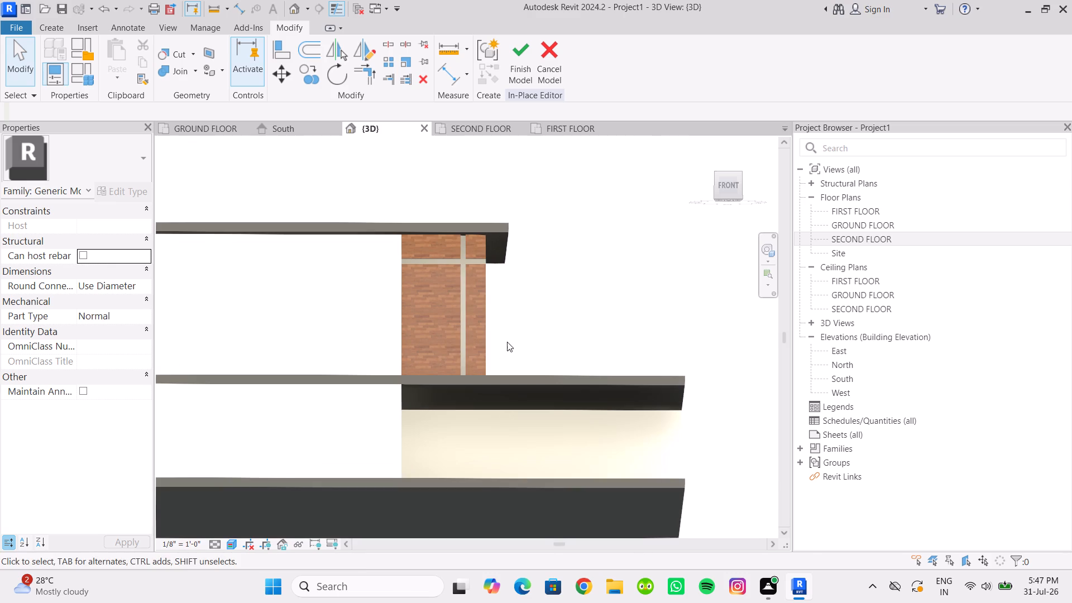
middle_click_drag(507, 342, 504, 363, "shift")
scroll(493, 343, "down", 1)
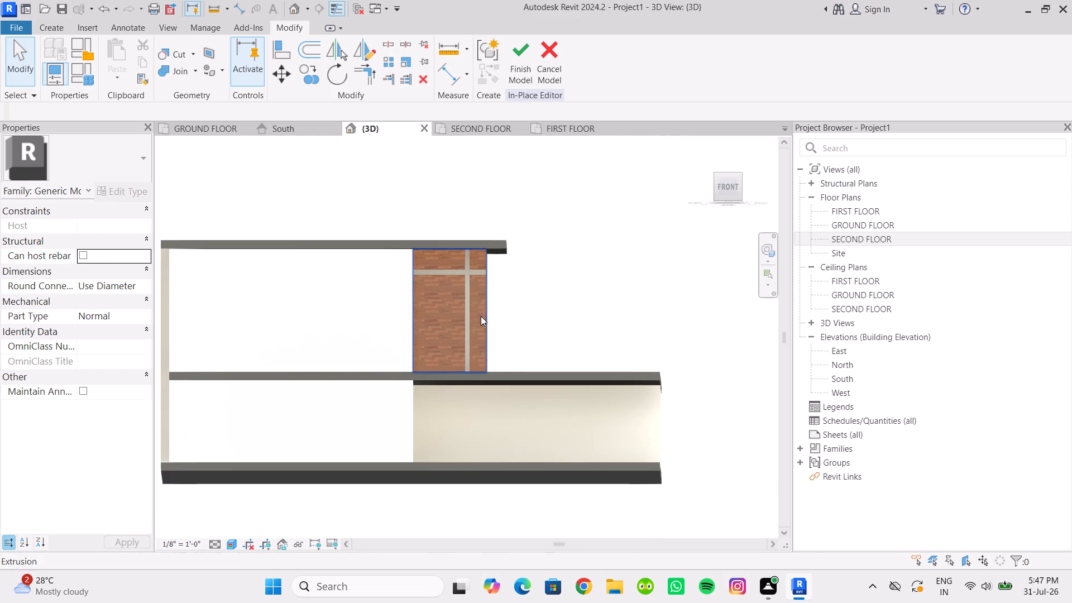
left_click(456, 269)
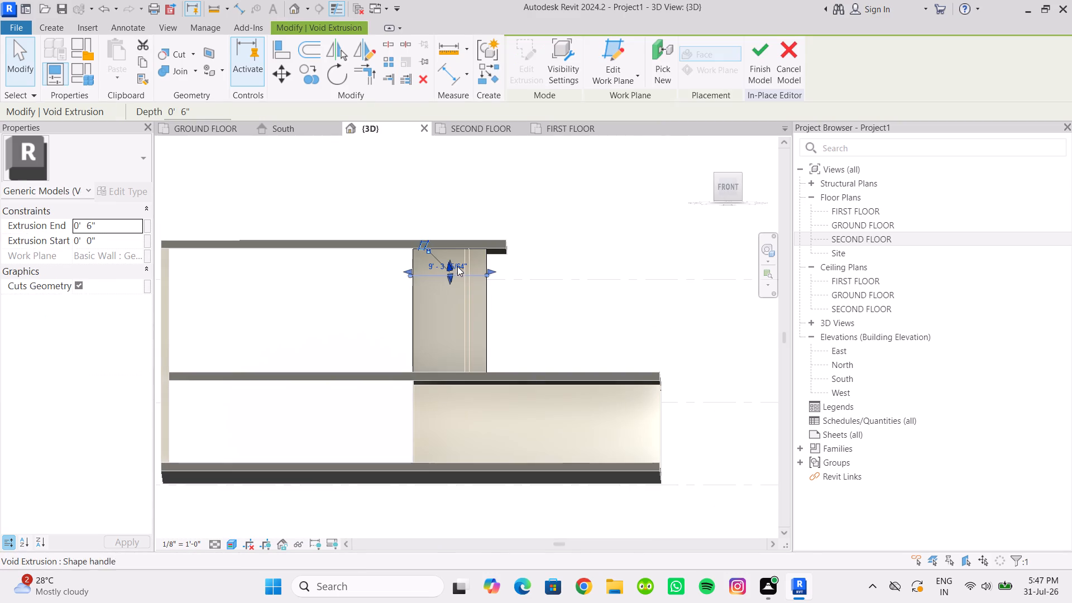
left_click(548, 312)
Edit the vertical void's sketch in the wood panel, set its width to 6", and finish the edit.
left_click(466, 296)
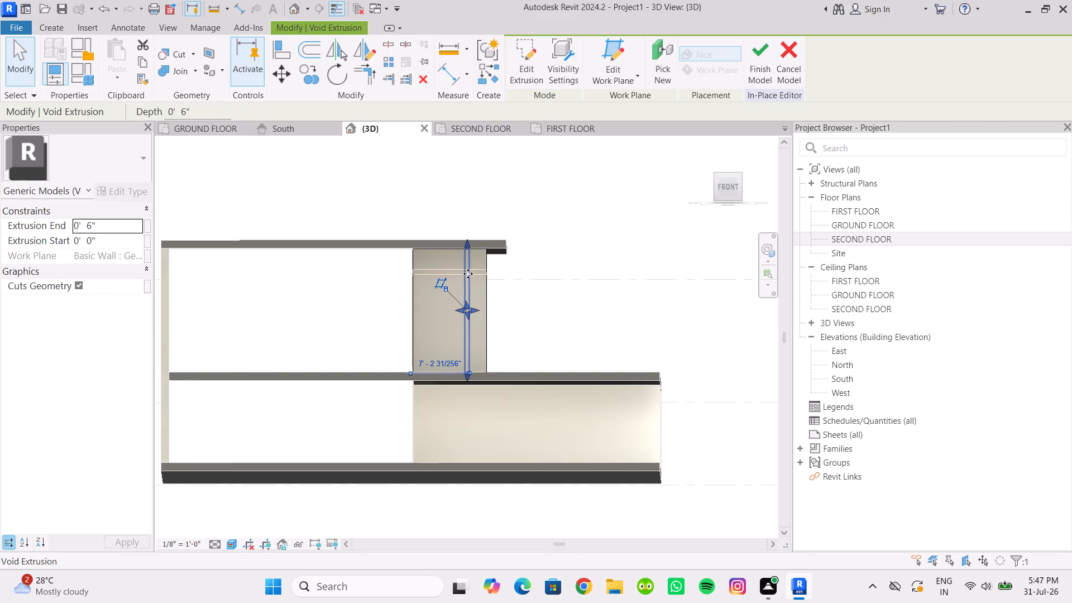
scroll(475, 369, "up", 9)
left_click(451, 343)
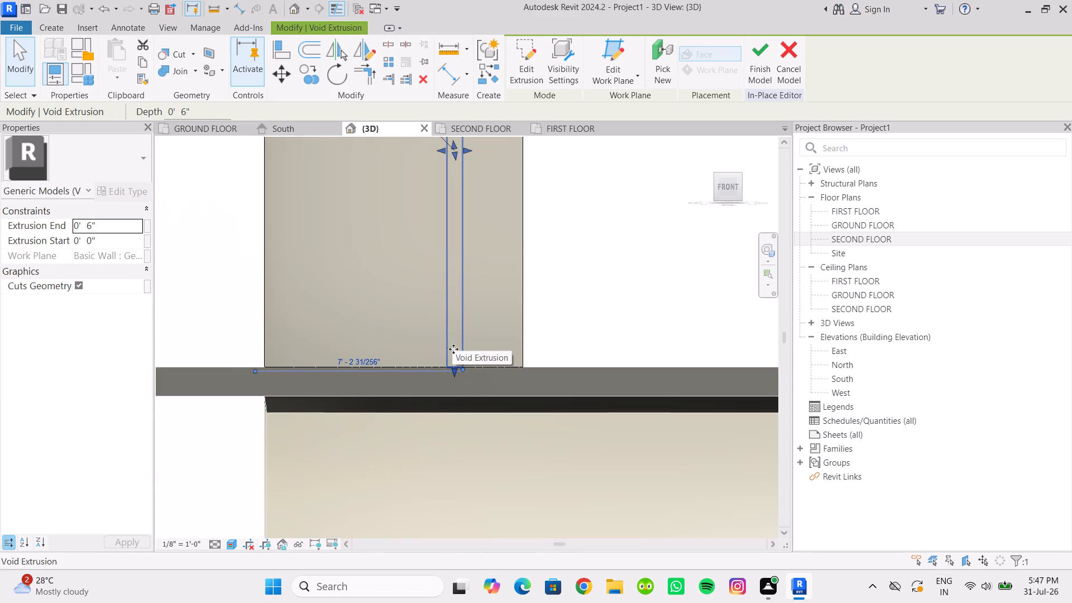
double_click(464, 356)
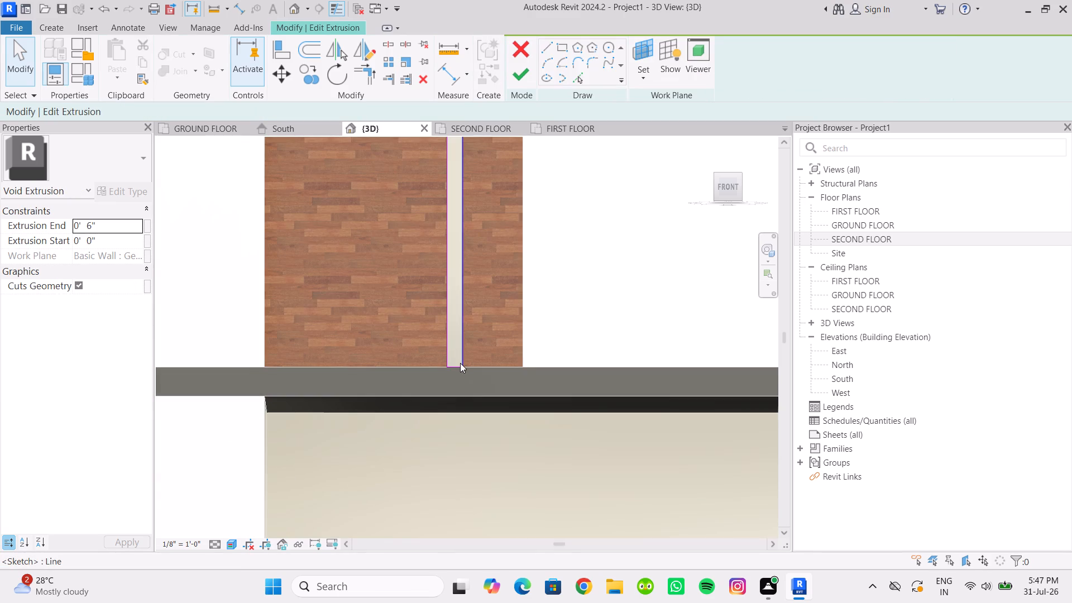
left_click(458, 365)
scroll(471, 363, "down", 7)
middle_click_drag(498, 320, 516, 426)
scroll(487, 323, "up", 5)
left_click(476, 266)
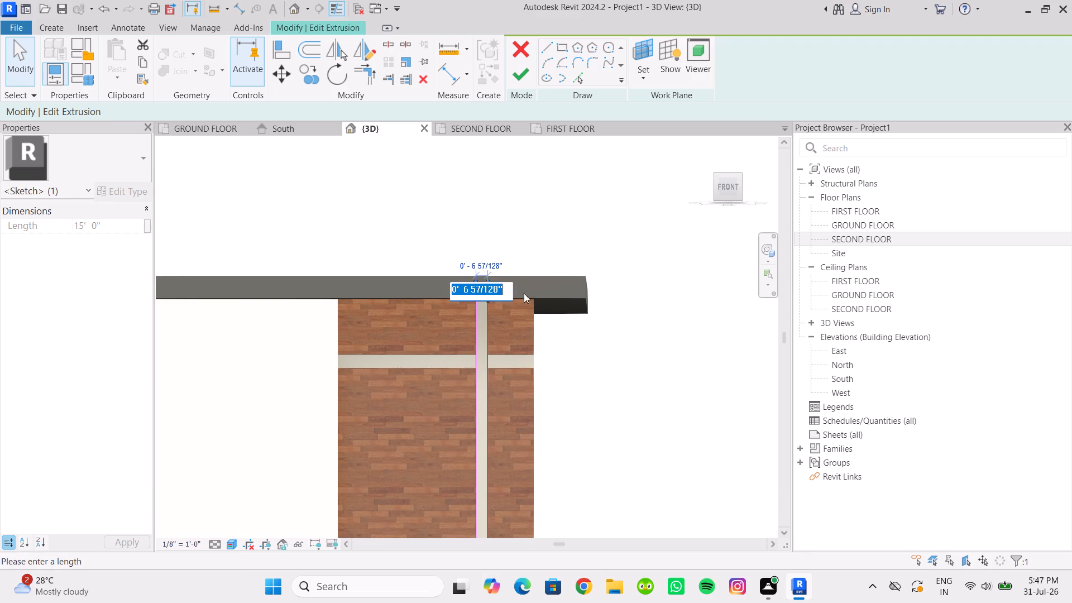
key("7")
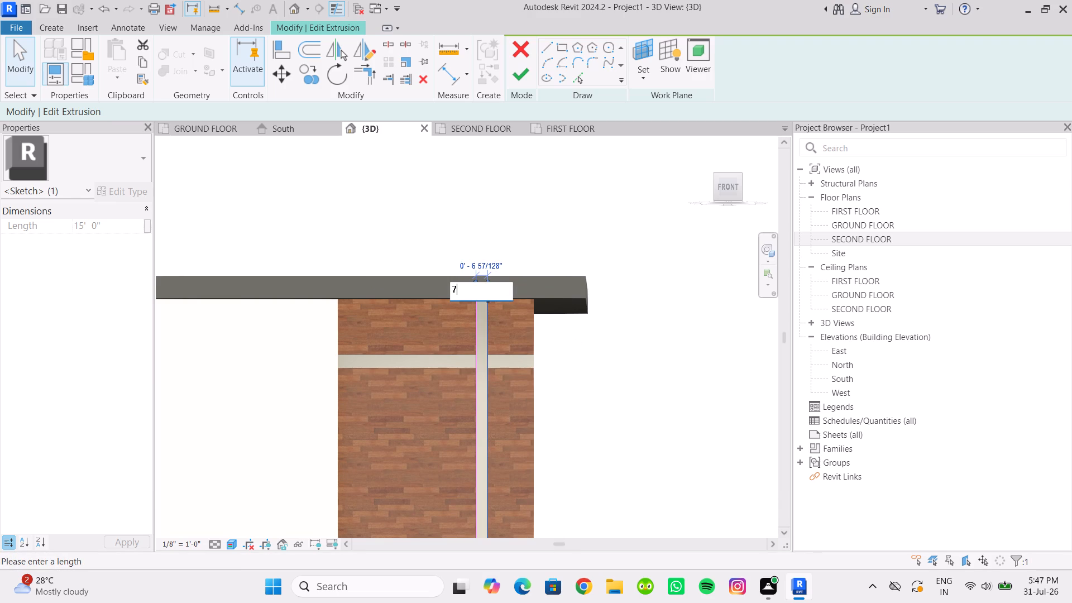
key("BackSpace")
type("6\"")
left_click(656, 419)
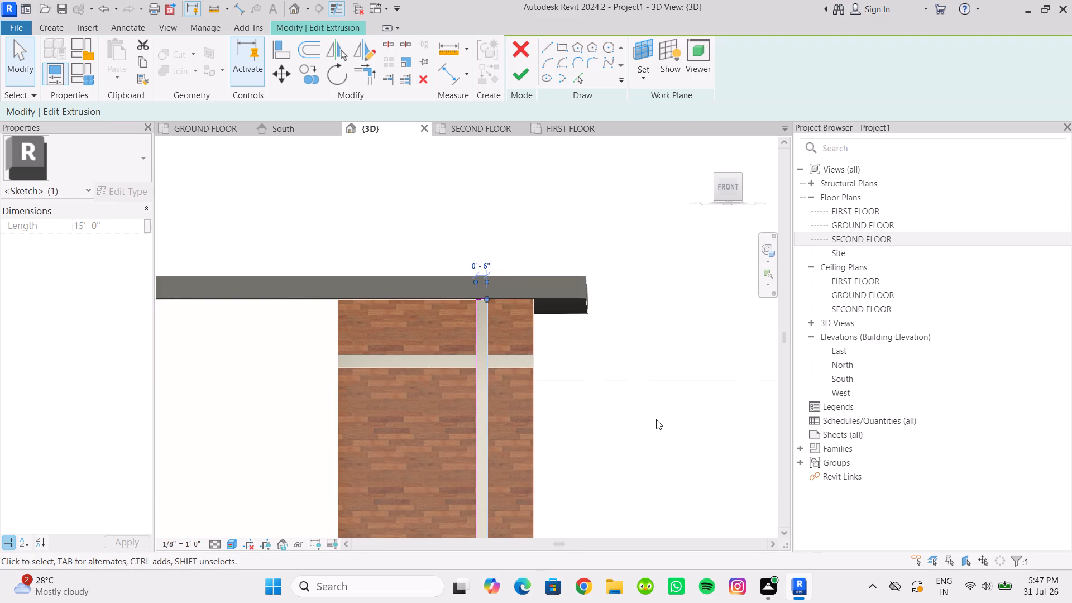
left_click(413, 361)
left_click(421, 354)
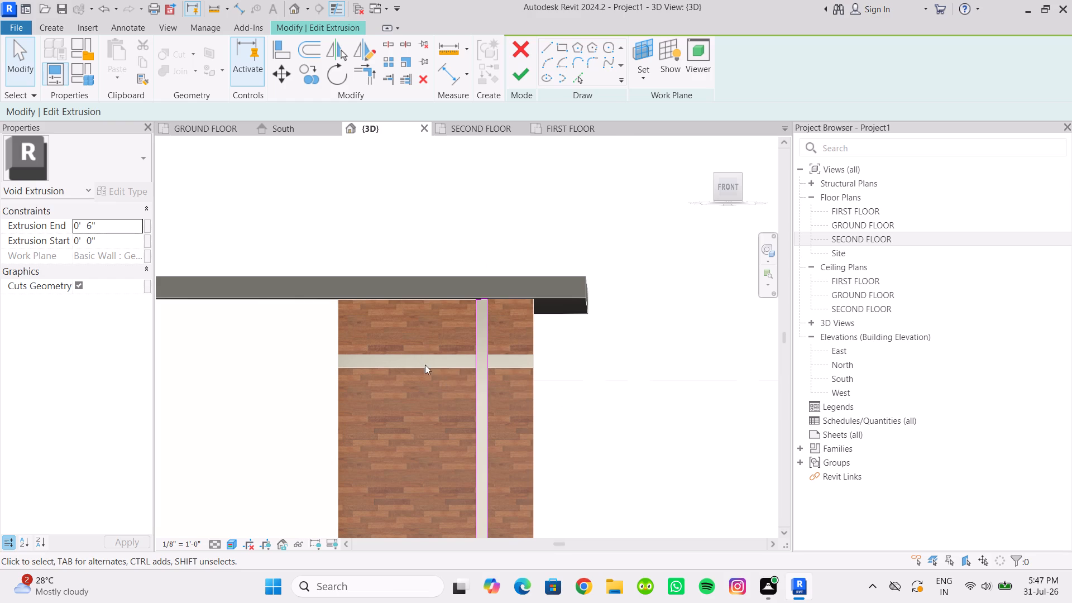
left_click(516, 72)
Edit the horizontal void's sketch below the roof, set its height to 6", and finish the edit.
left_click(433, 364)
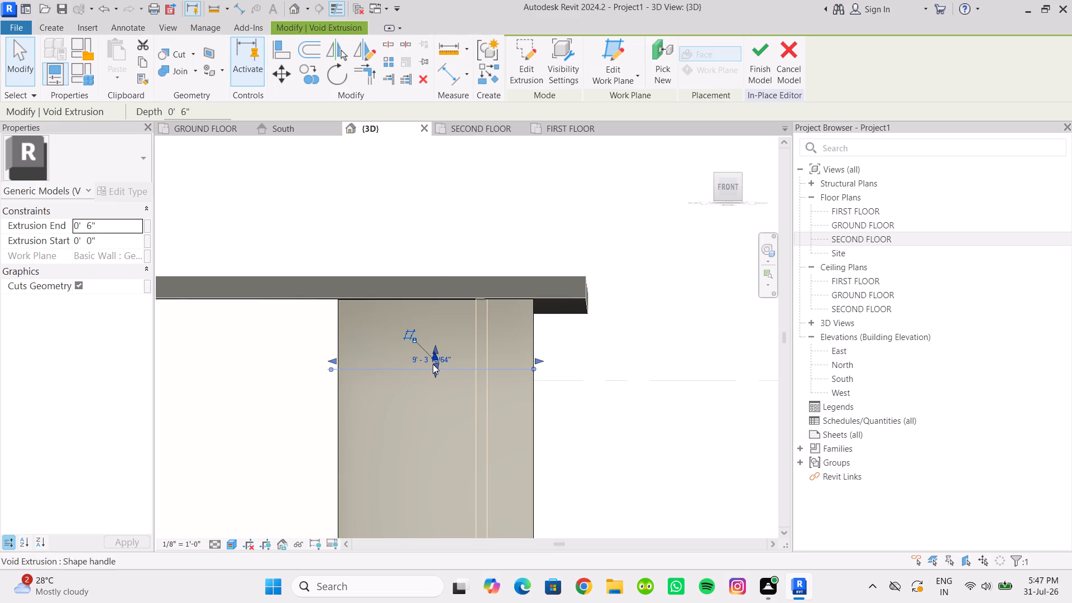
double_click(408, 364)
double_click(381, 363)
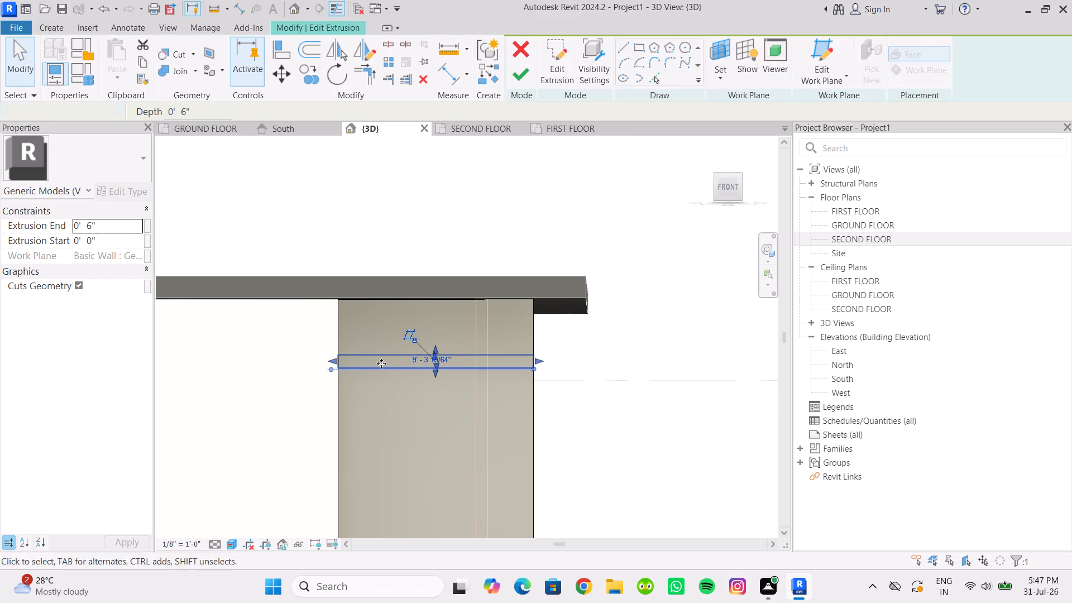
left_click(347, 359)
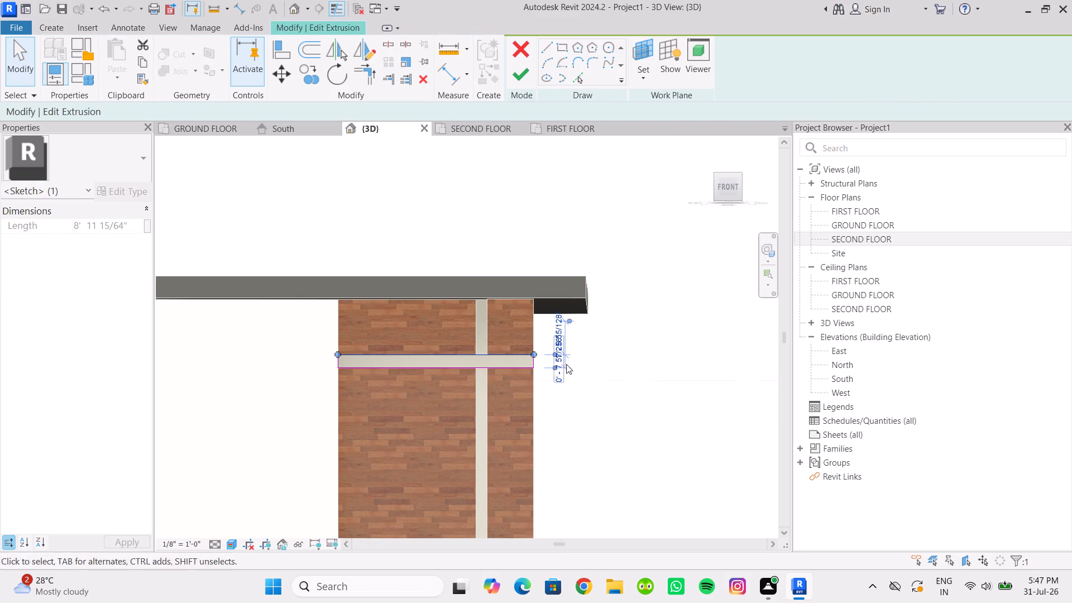
scroll(558, 379, "up", 12)
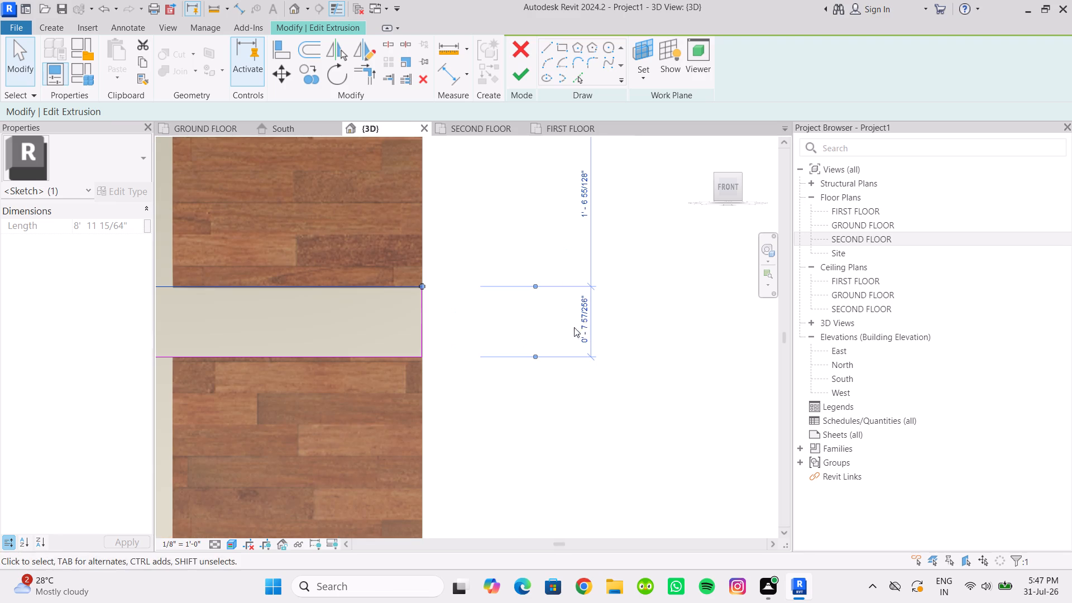
left_click(582, 324)
type("6\"")
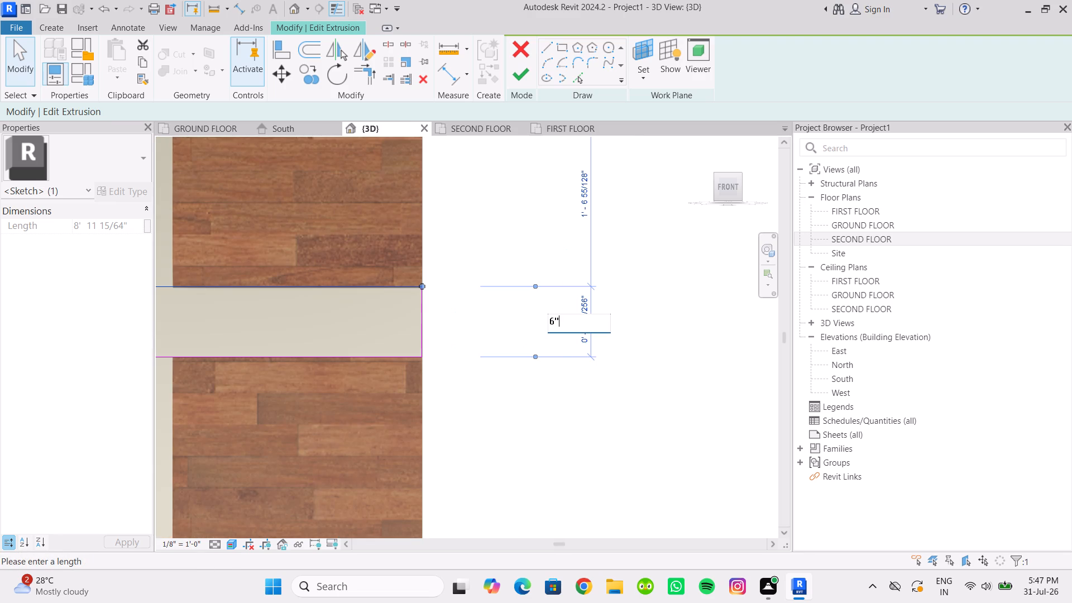
left_click(550, 426)
scroll(546, 423, "down", 8)
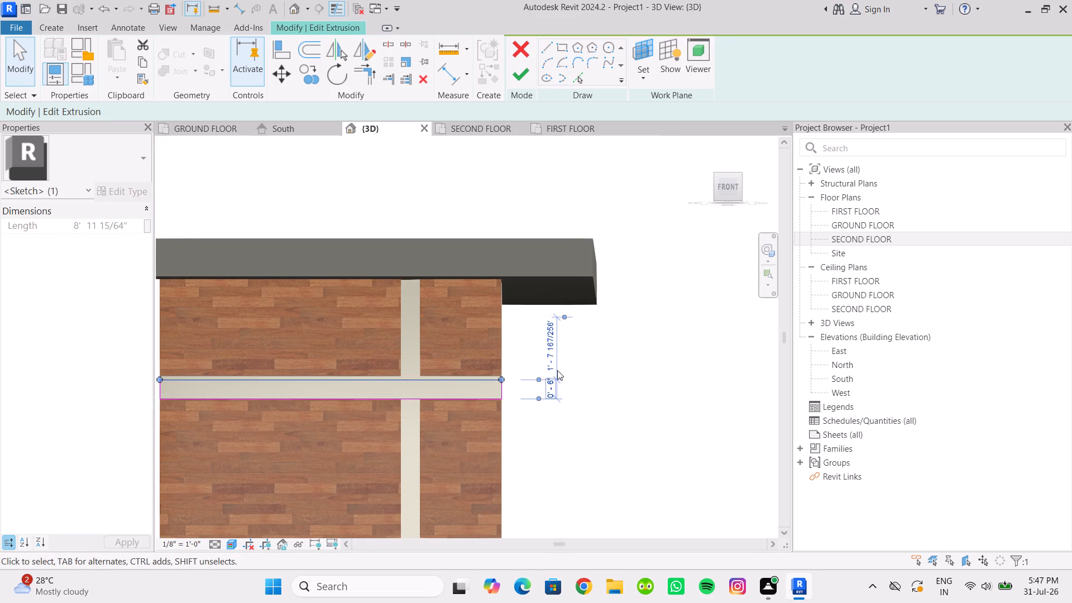
left_click(518, 69)
scroll(556, 441, "down", 4)
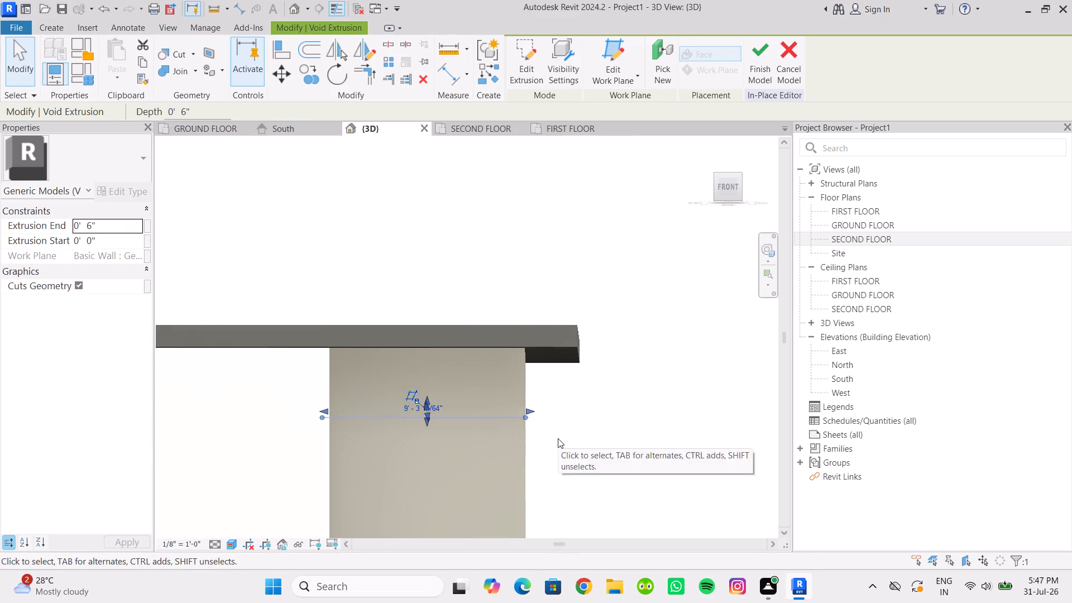
left_click(558, 438)
Examine the crossing voids in the wood panel from several angles, up close and against the whole building.
scroll(539, 443, "down", 3)
middle_click_drag(539, 443, 532, 414)
scroll(446, 390, "up", 9)
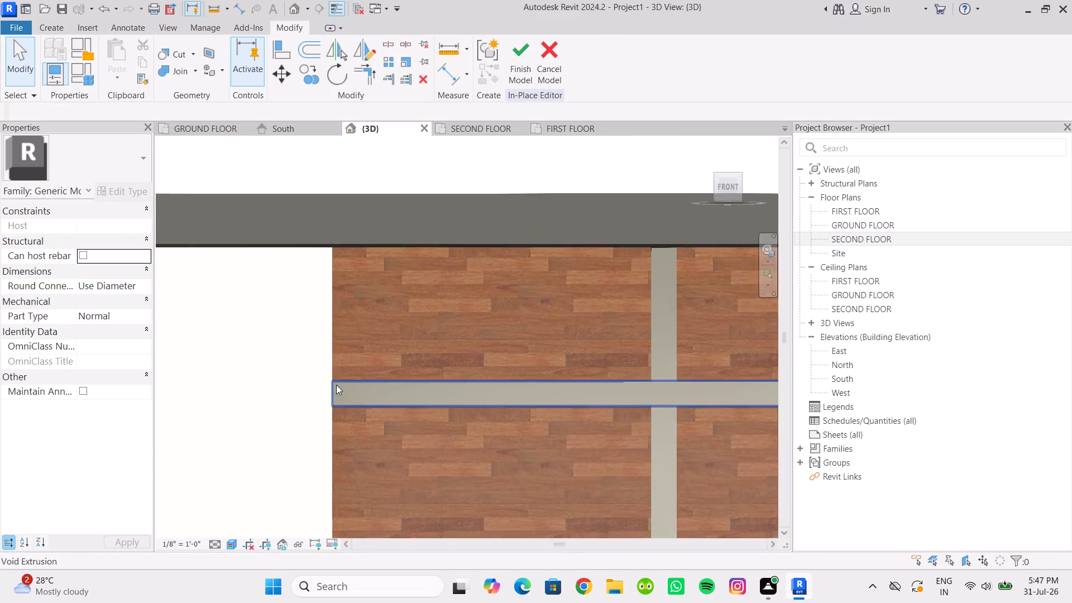
scroll(336, 385, "up", 12)
scroll(322, 370, "down", 4)
scroll(318, 371, "up", 5)
scroll(318, 371, "down", 4)
middle_click_drag(318, 371, 319, 399, "shift")
middle_click_drag(327, 400, 372, 408)
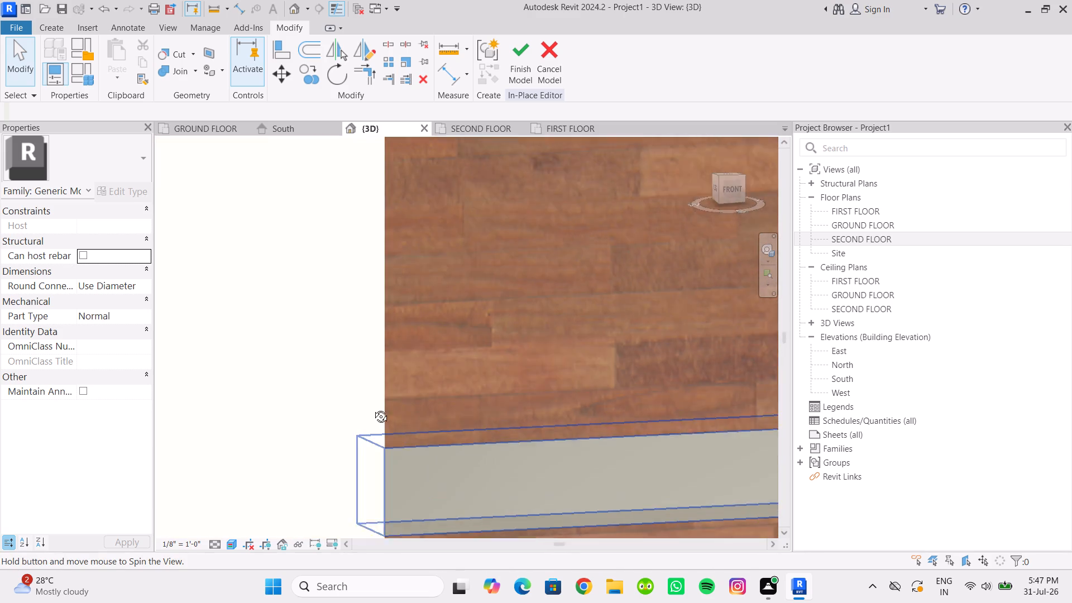
middle_click_drag(372, 408, 275, 385)
scroll(381, 395, "down", 16)
middle_click_drag(607, 431, 608, 431)
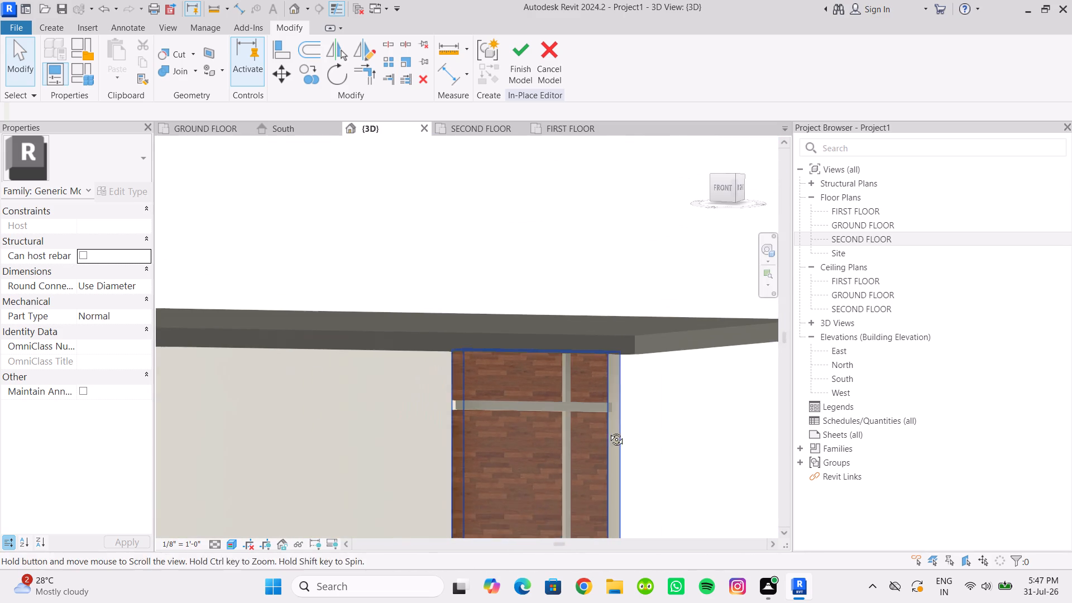
middle_click_drag(608, 431, 650, 438)
scroll(645, 435, "down", 4)
middle_click_drag(640, 437, 531, 317)
scroll(521, 341, "down", 3)
middle_click_drag(525, 344, 537, 348, "shift")
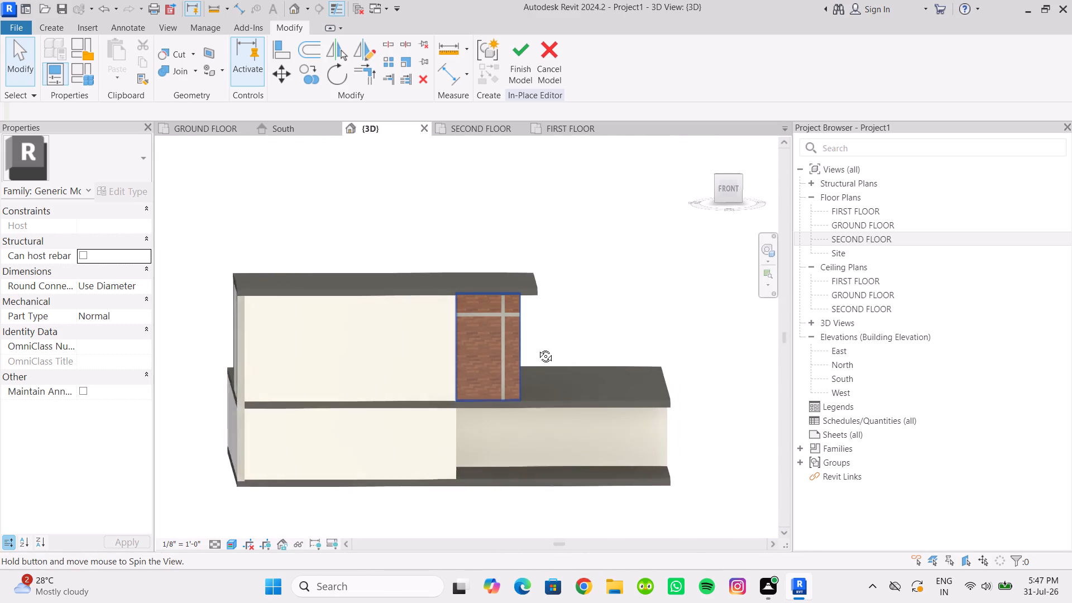
middle_click_drag(537, 348, 532, 336, "shift")
left_click(560, 307)
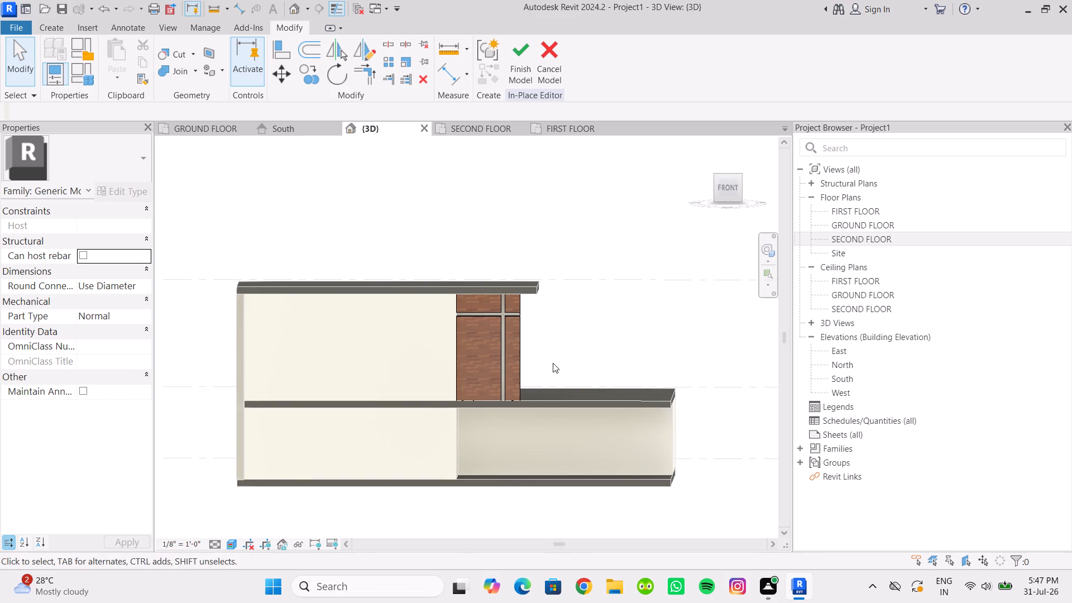
scroll(553, 363, "up", 1)
scroll(553, 363, "down", 1)
middle_click_drag(551, 363, 537, 356)
scroll(538, 356, "up", 1)
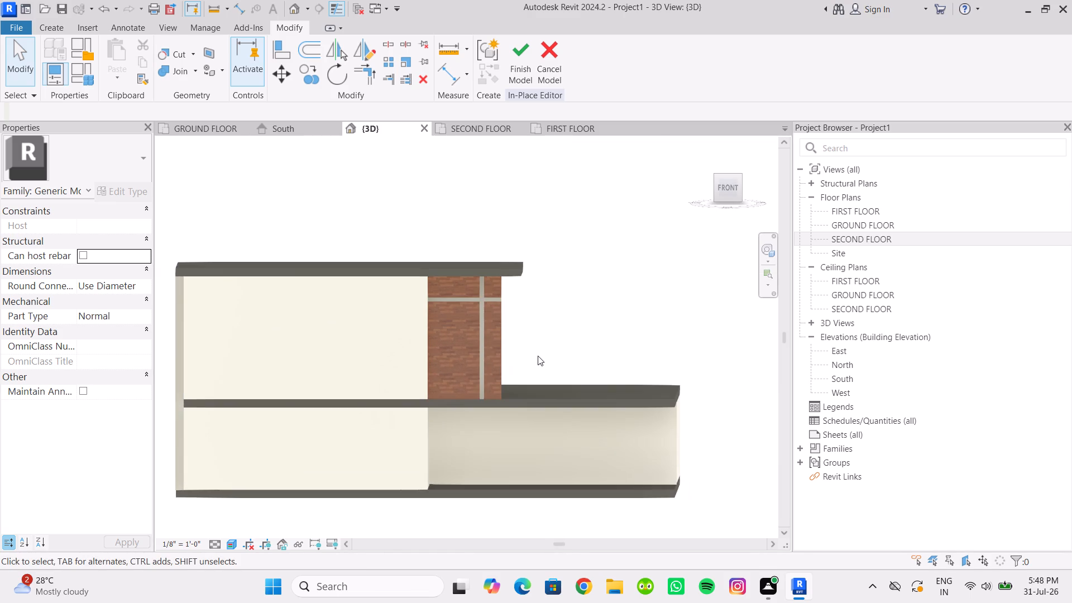
scroll(538, 356, "down", 1)
middle_click_drag(542, 356, 539, 348, "shift")
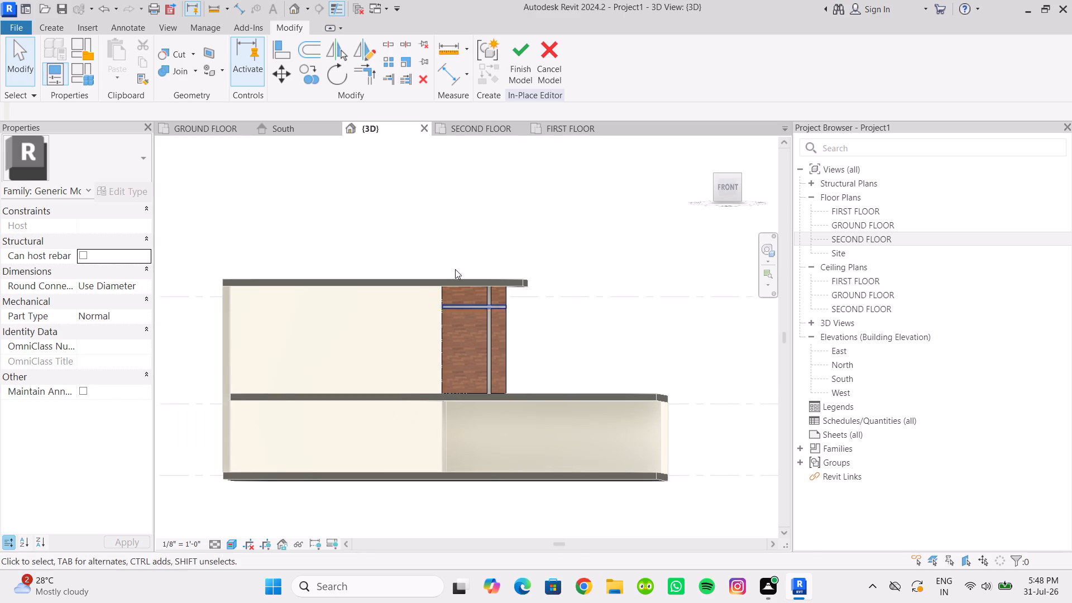
Start a void extrusion and sketch a rectangle about 6'-3 5/8" wide and 5 1/2" high low on the panel, from the vertical void to the white wall.
left_click(62, 28)
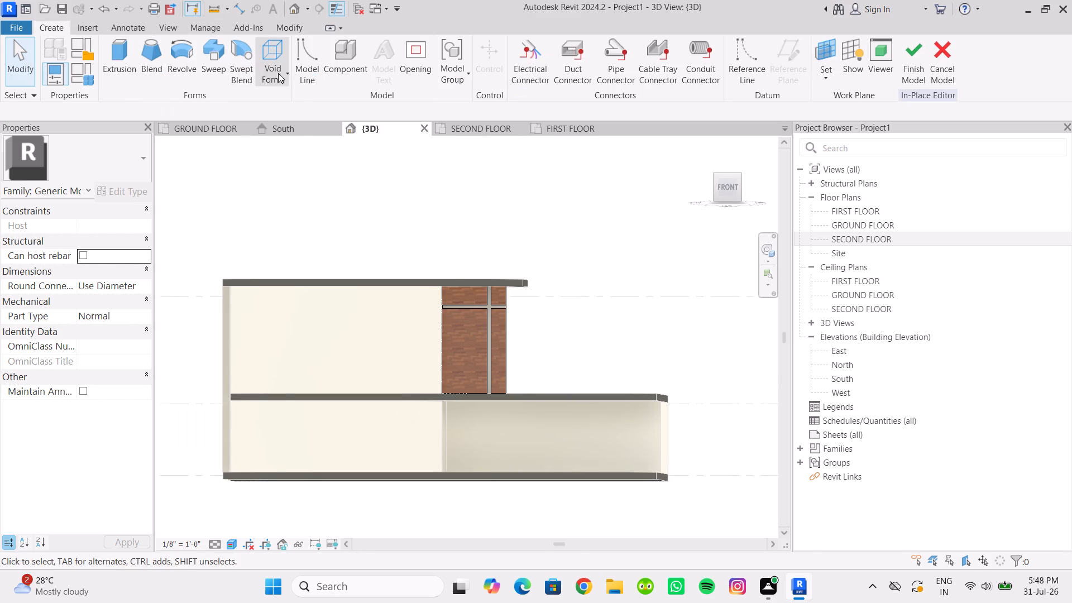
left_click(278, 73)
left_click(290, 102)
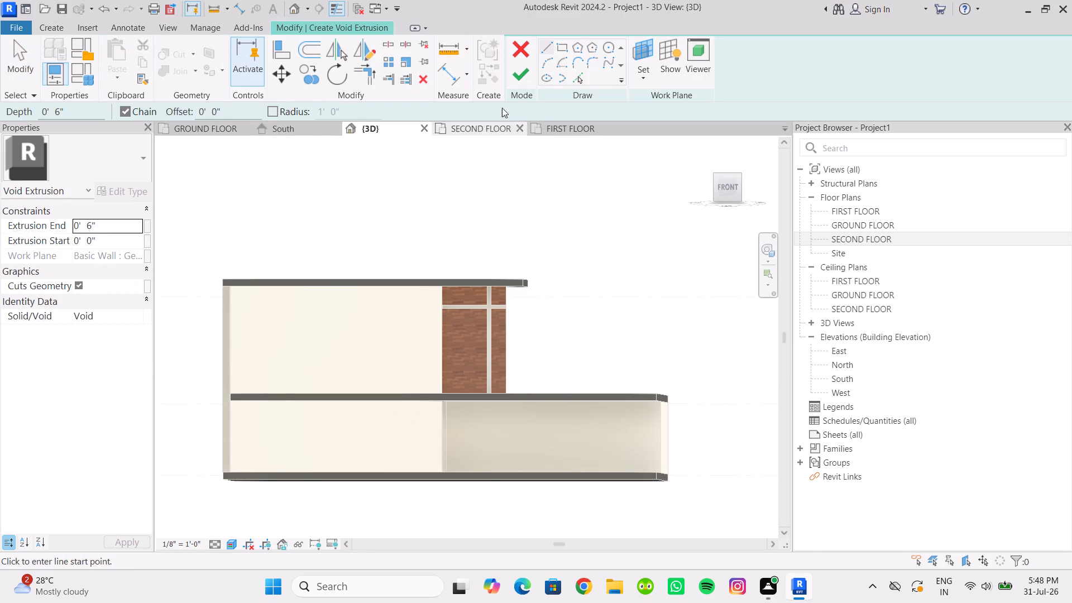
left_click(725, 183)
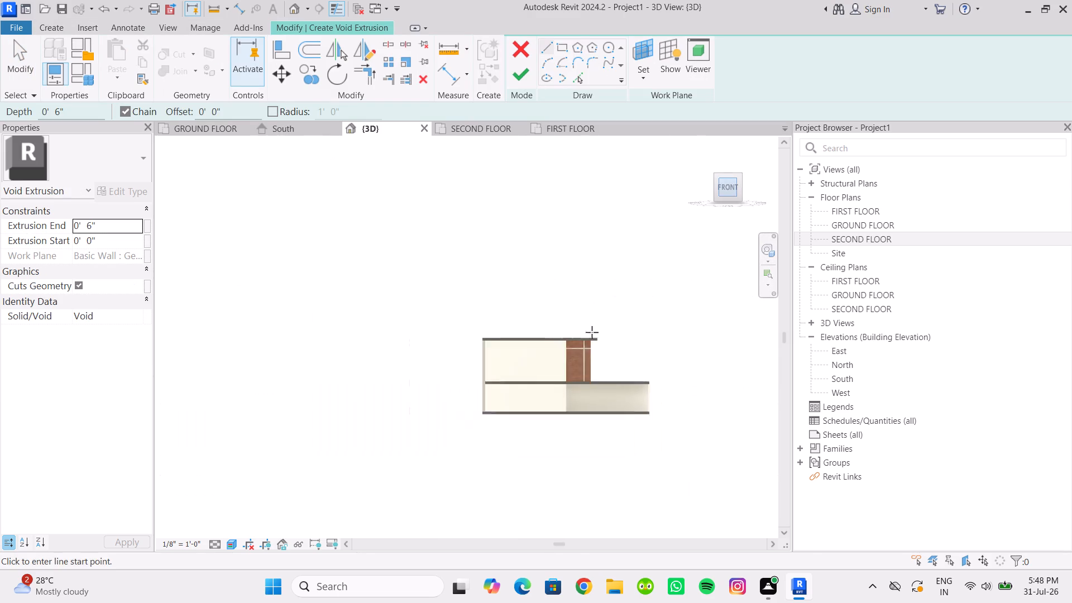
scroll(580, 380, "up", 6)
scroll(454, 312, "up", 7)
scroll(431, 380, "up", 4)
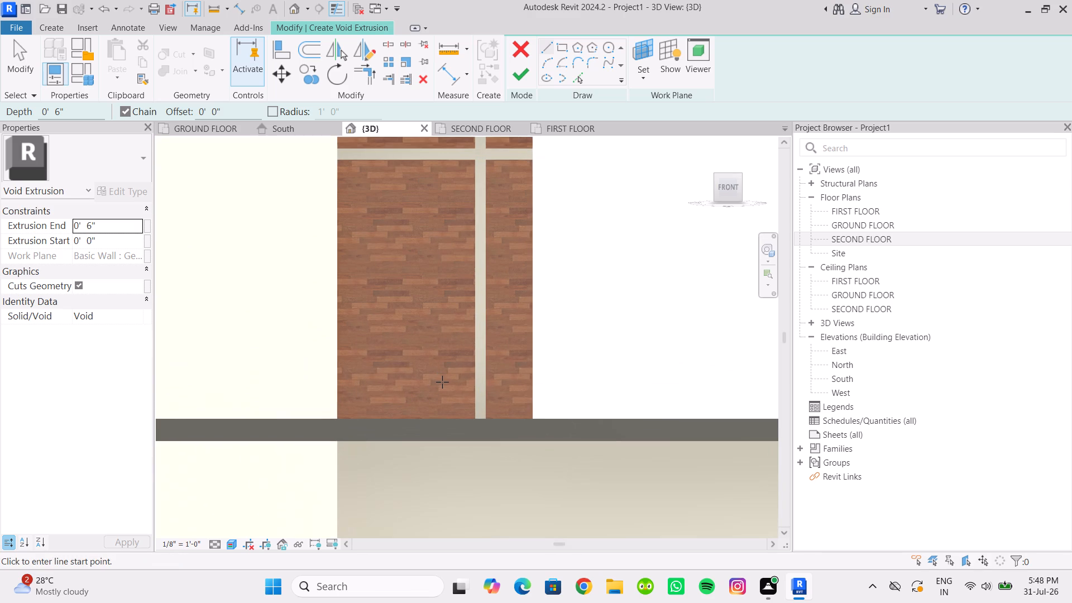
left_click(473, 356)
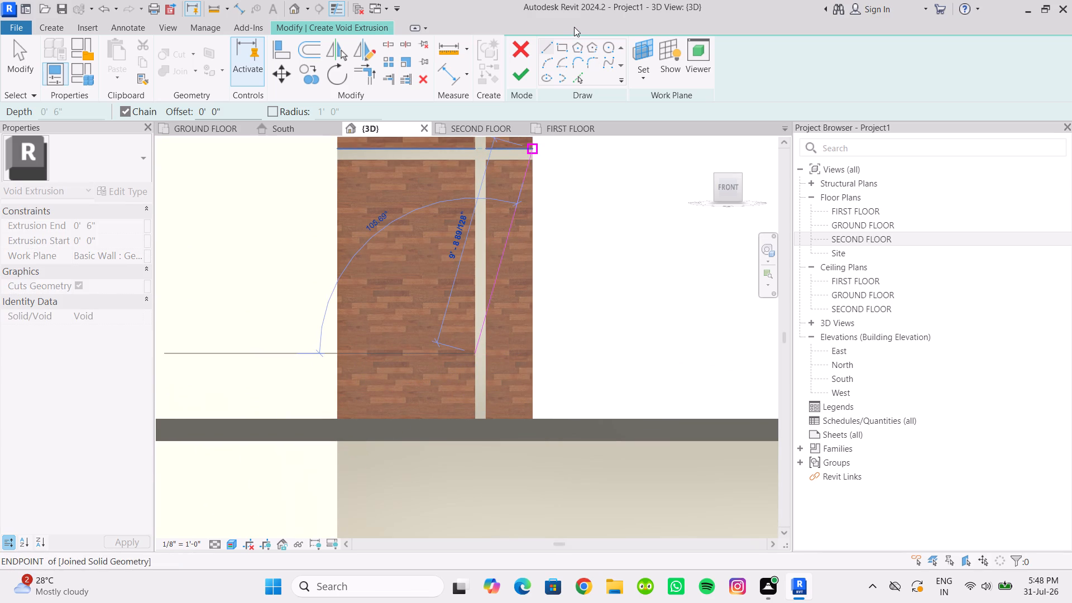
left_click(562, 52)
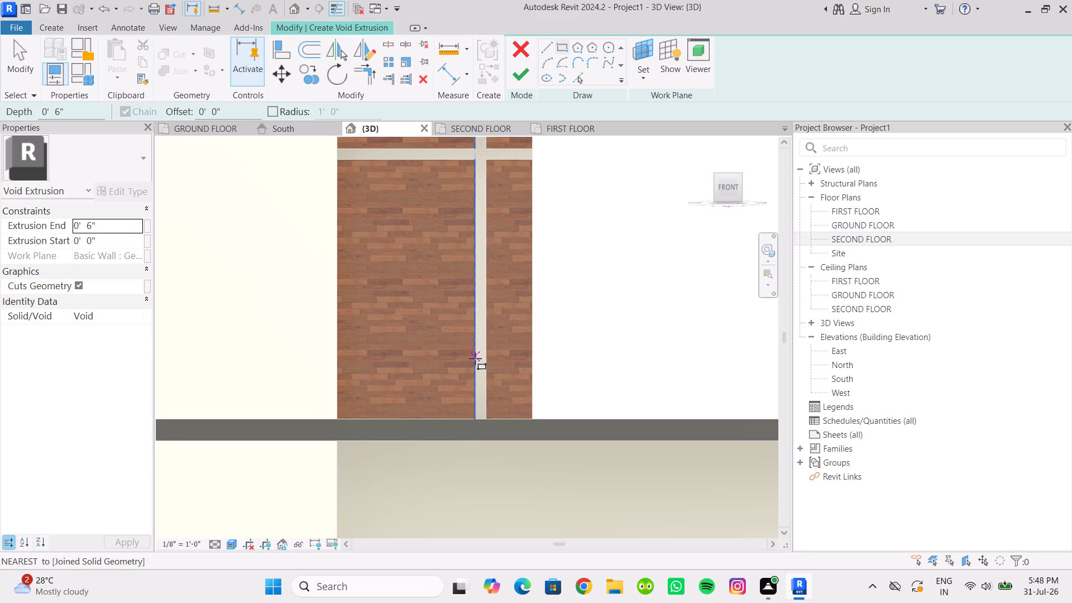
left_click(475, 362)
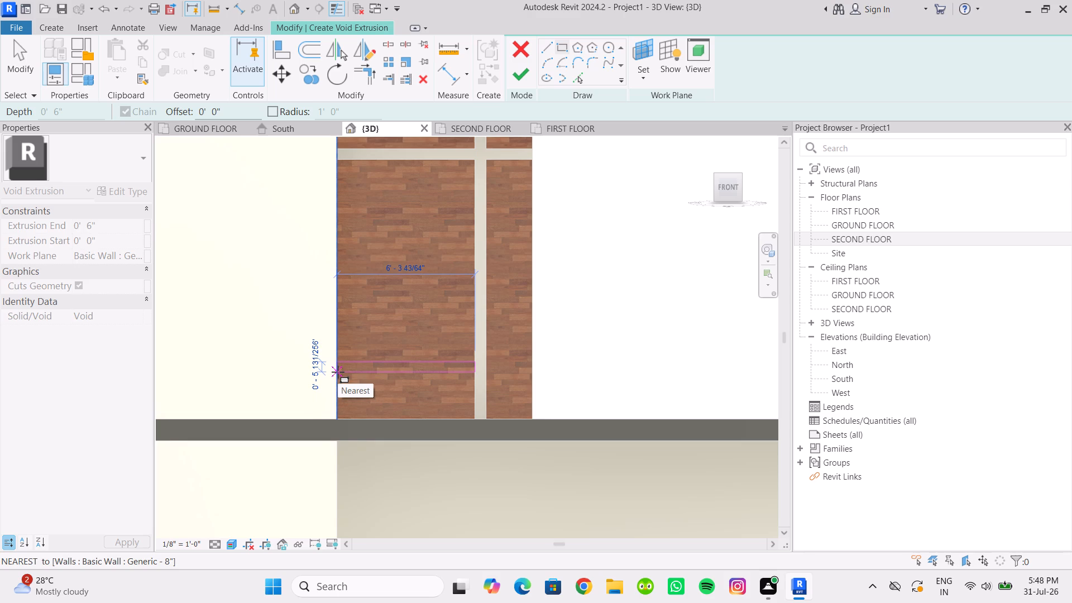
left_click(338, 372)
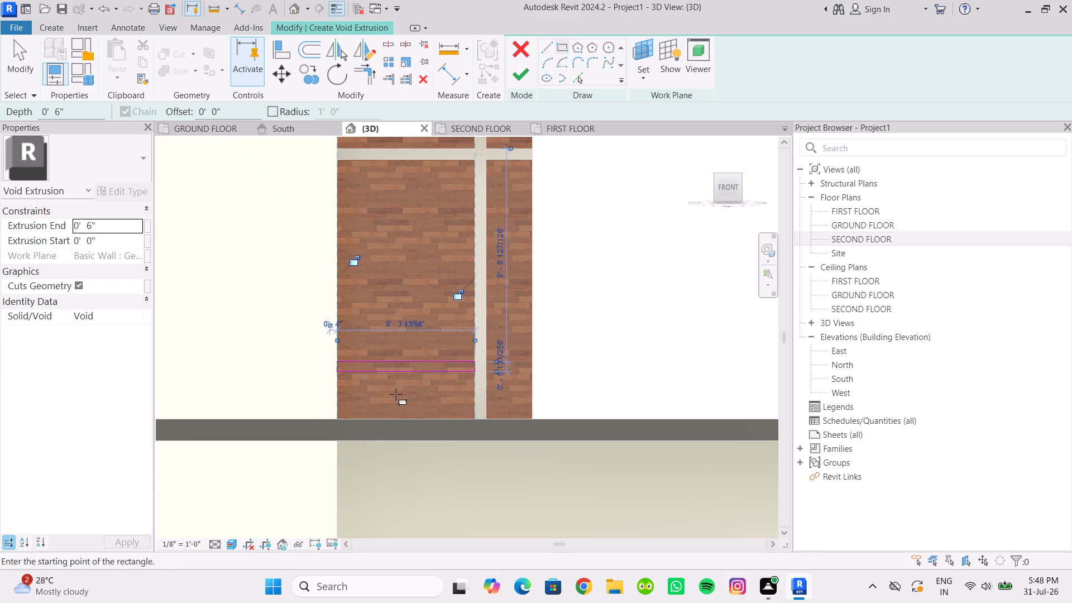
Set the lower horizontal void rectangle's height to 6" and finish the void extrusion.
scroll(516, 393, "up", 11)
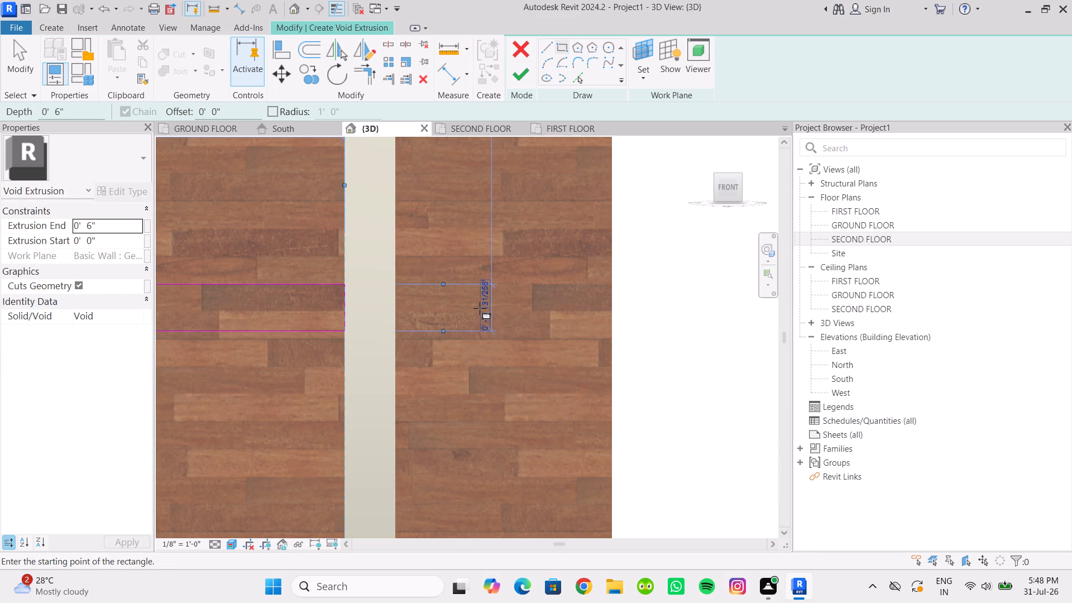
left_click(482, 309)
type("6\"")
left_click(683, 344)
scroll(690, 329, "down", 3)
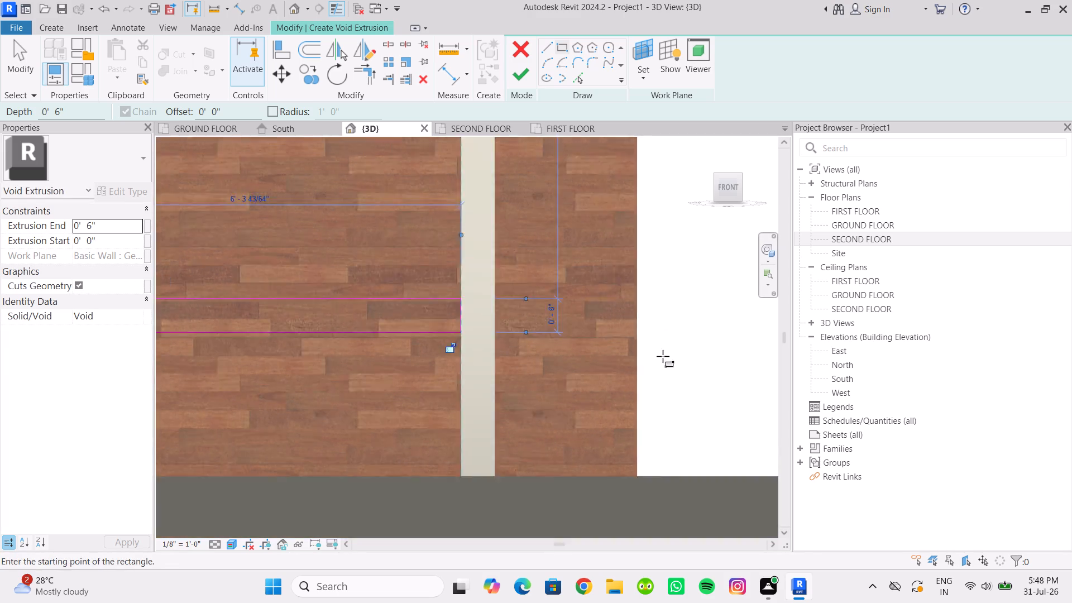
scroll(663, 356, "down", 7)
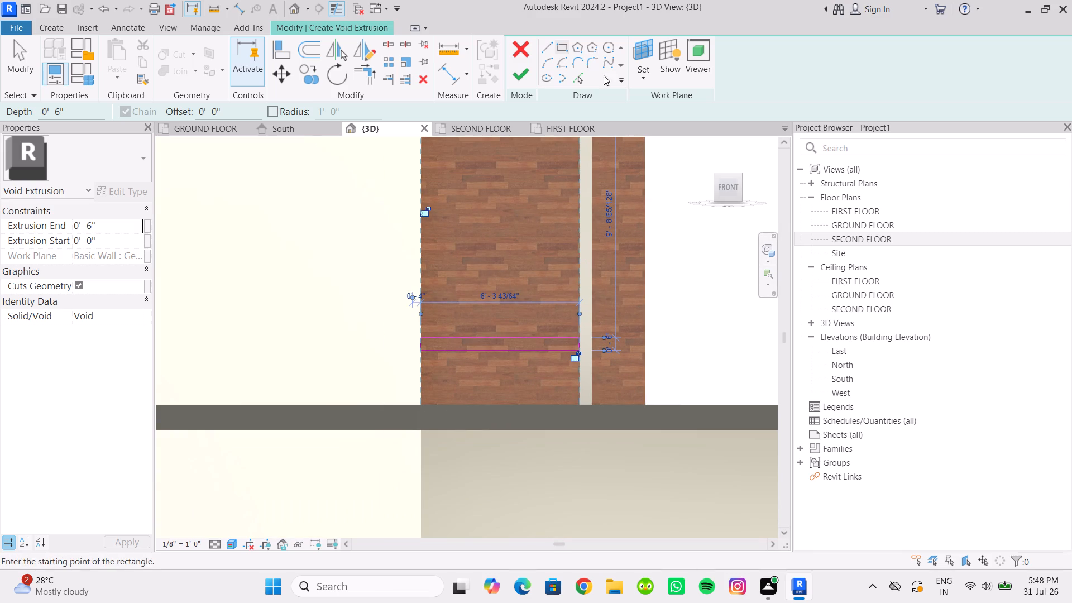
left_click(526, 74)
scroll(611, 391, "down", 4)
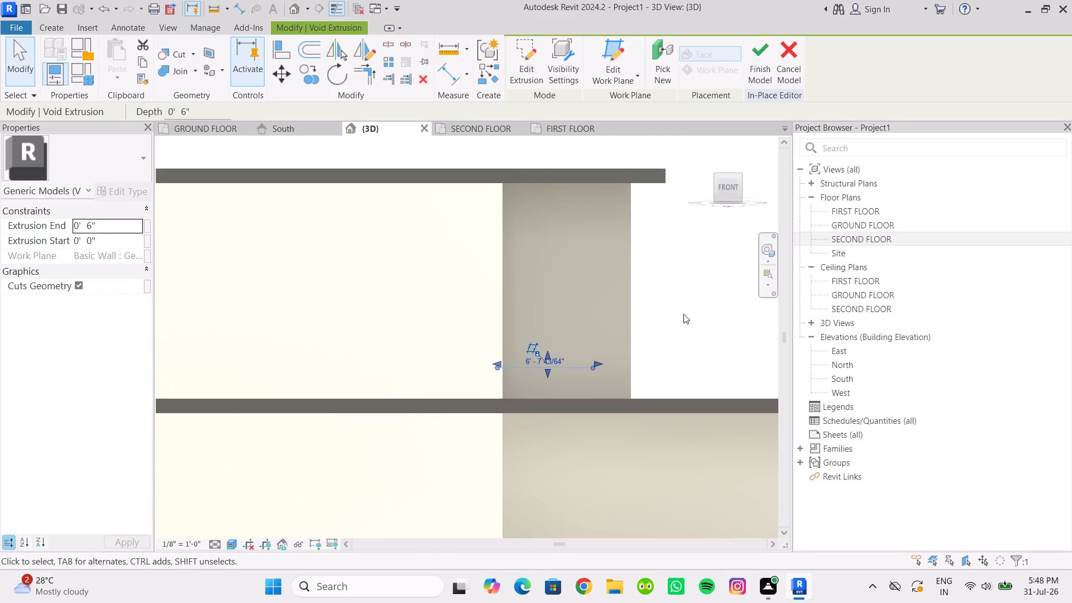
left_click(683, 314)
scroll(653, 364, "down", 1)
middle_click_drag(652, 364, 567, 399)
scroll(535, 403, "up", 1)
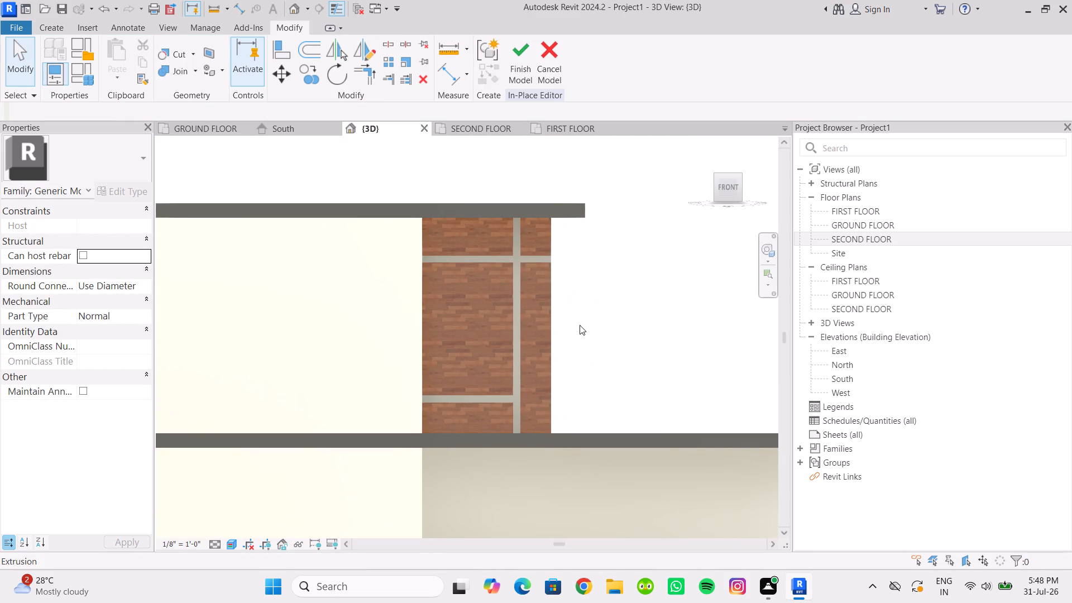
scroll(538, 290, "up", 2)
middle_click_drag(539, 295, 556, 347)
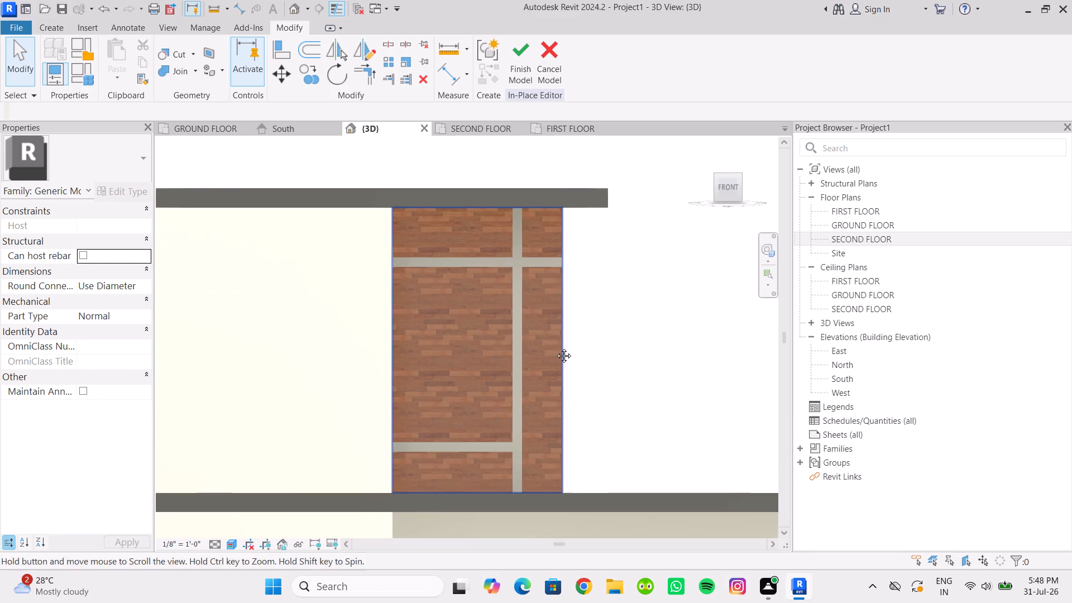
Edit the full-height vertical void's sketch in the wood panel, set its width to 5", and finish the edit.
middle_click_drag(556, 347, 564, 378)
scroll(544, 328, "up", 4)
left_click(532, 292)
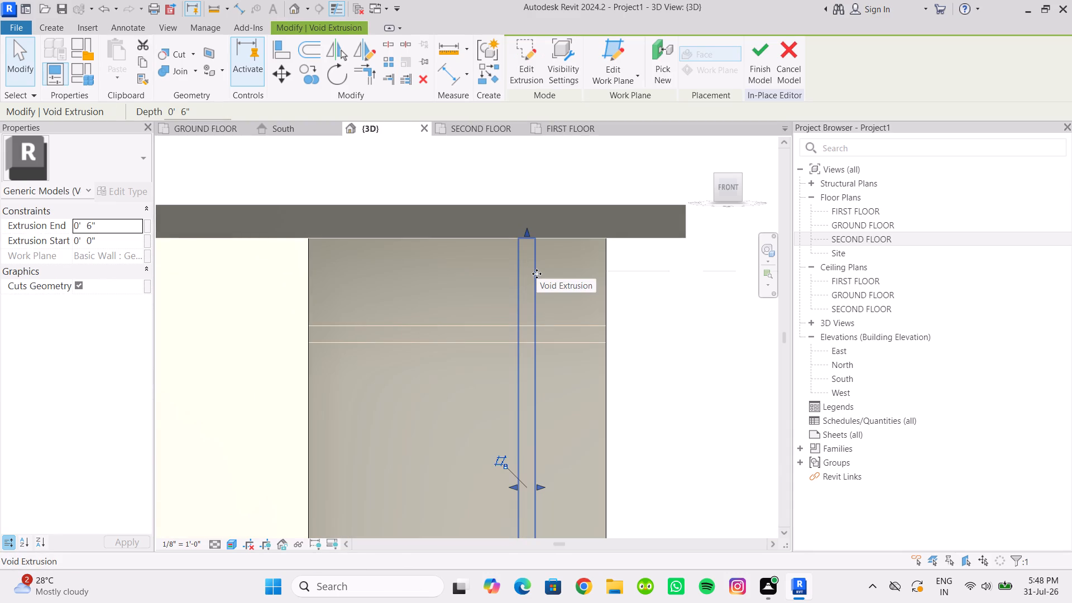
left_click(537, 274)
left_click(535, 272)
double_click(537, 295)
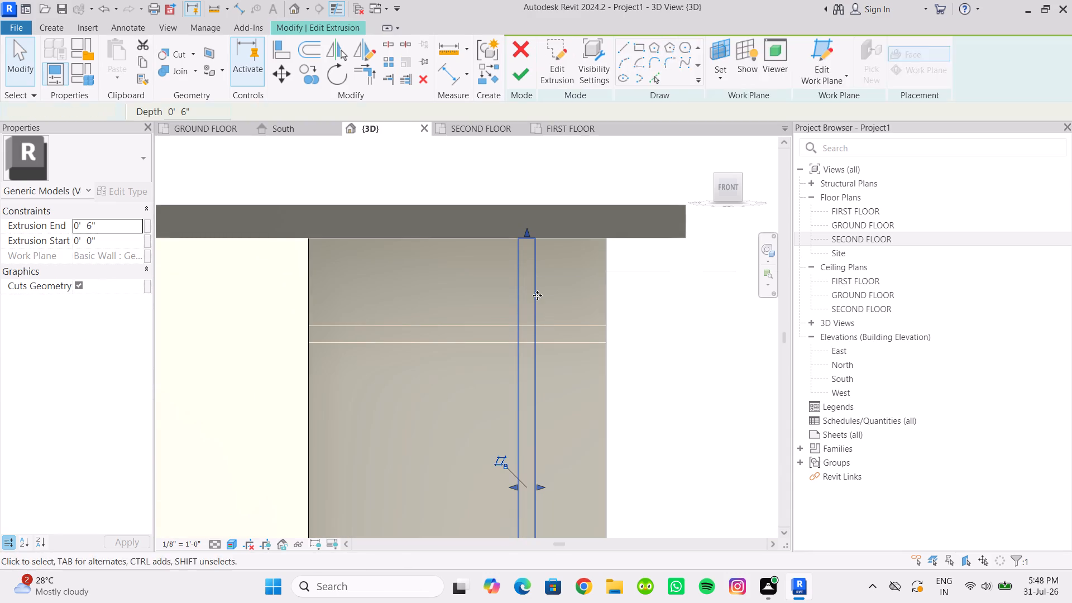
left_click(535, 289)
left_click(527, 198)
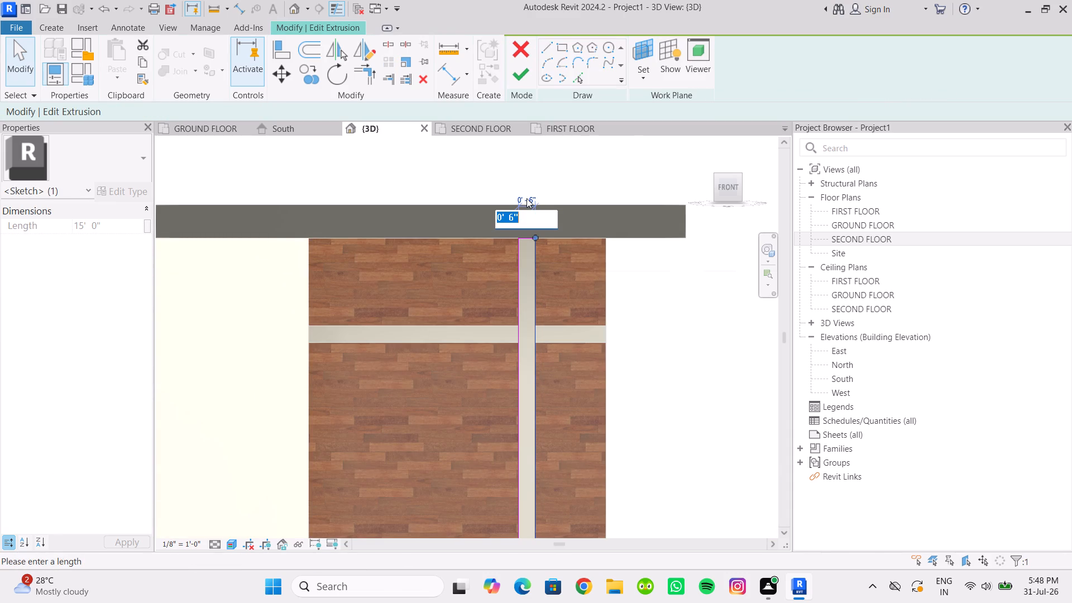
type("5\"")
left_click(687, 316)
left_click(685, 325)
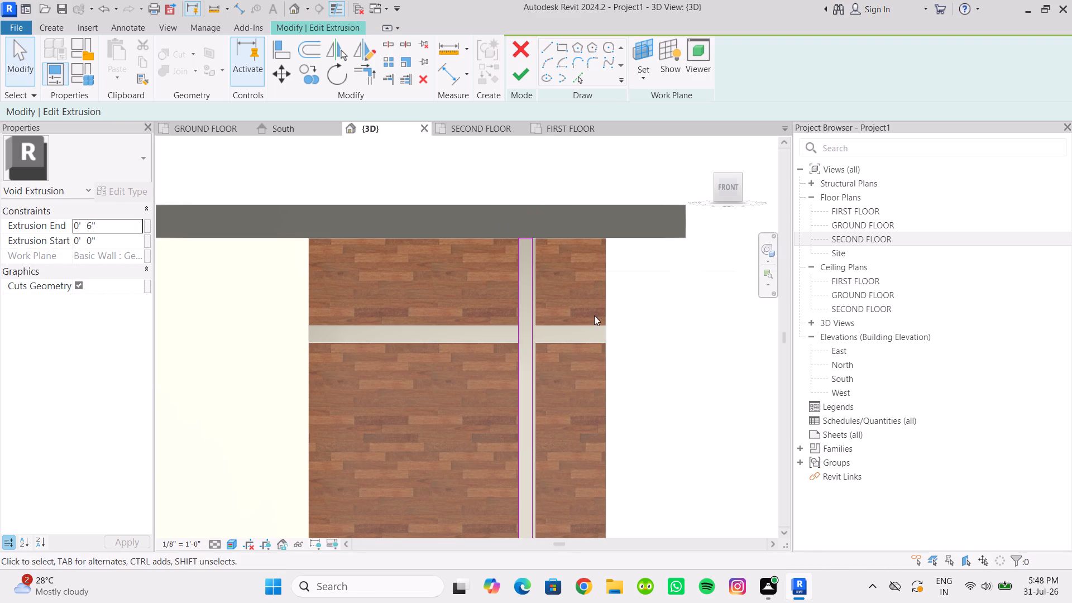
left_click(672, 338)
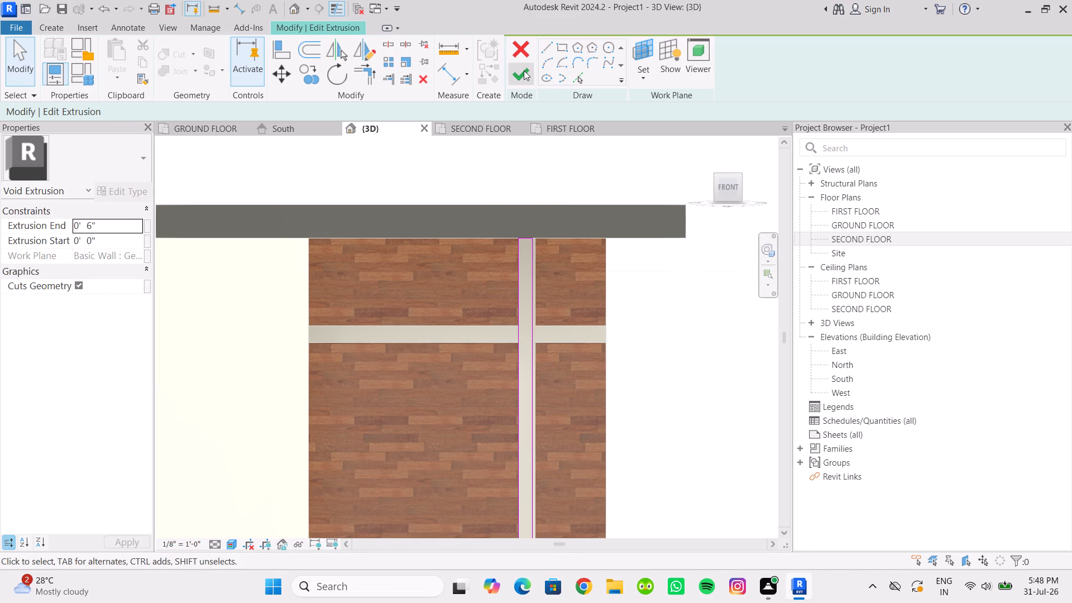
left_click(524, 70)
left_click(716, 375)
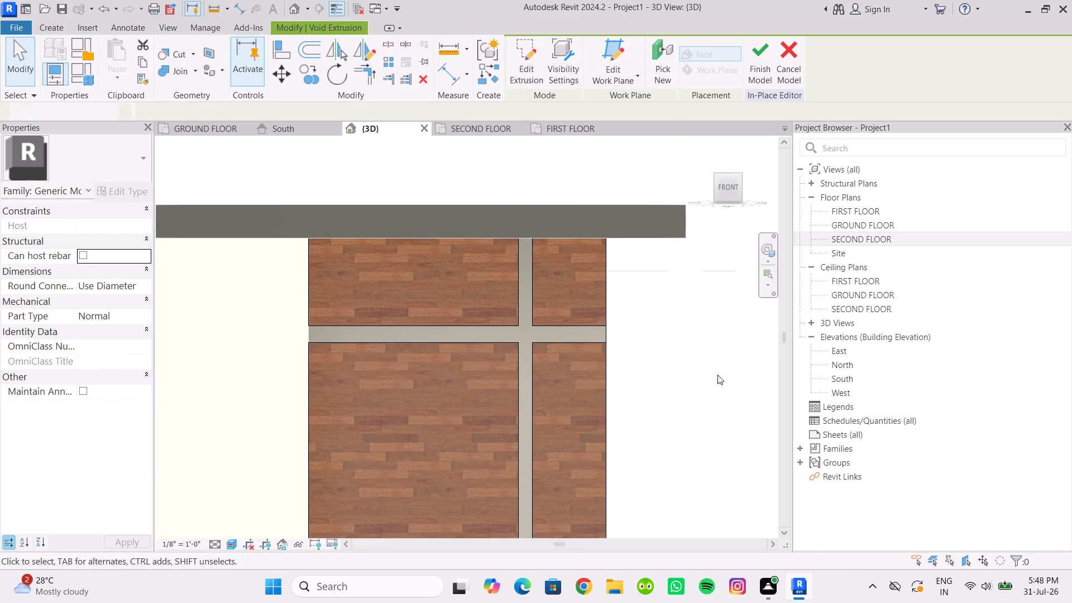
Edit the sketch of the horizontal void below the roof, set its height to 5", and finish the edit.
scroll(601, 338, "down", 3)
scroll(655, 390, "down", 2)
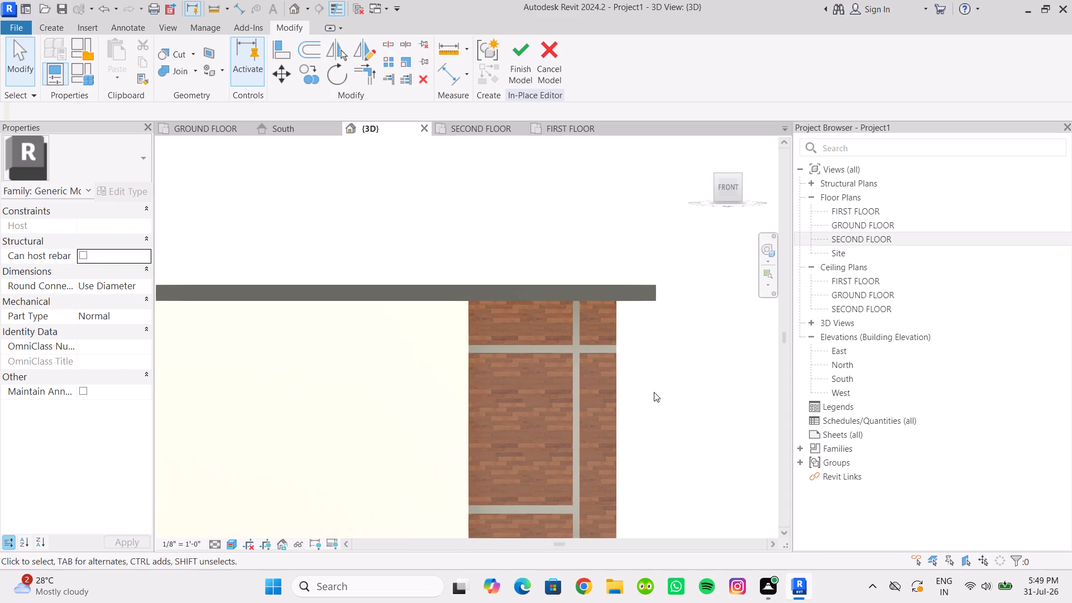
middle_click_drag(653, 393, 643, 390)
scroll(585, 358, "up", 4)
left_click(469, 338)
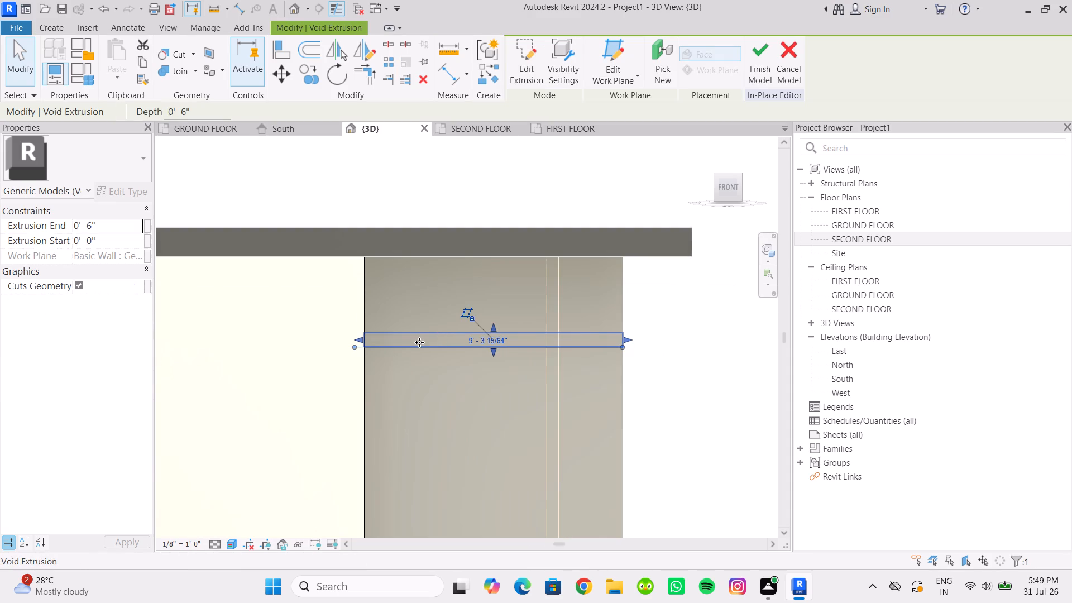
left_click(419, 342)
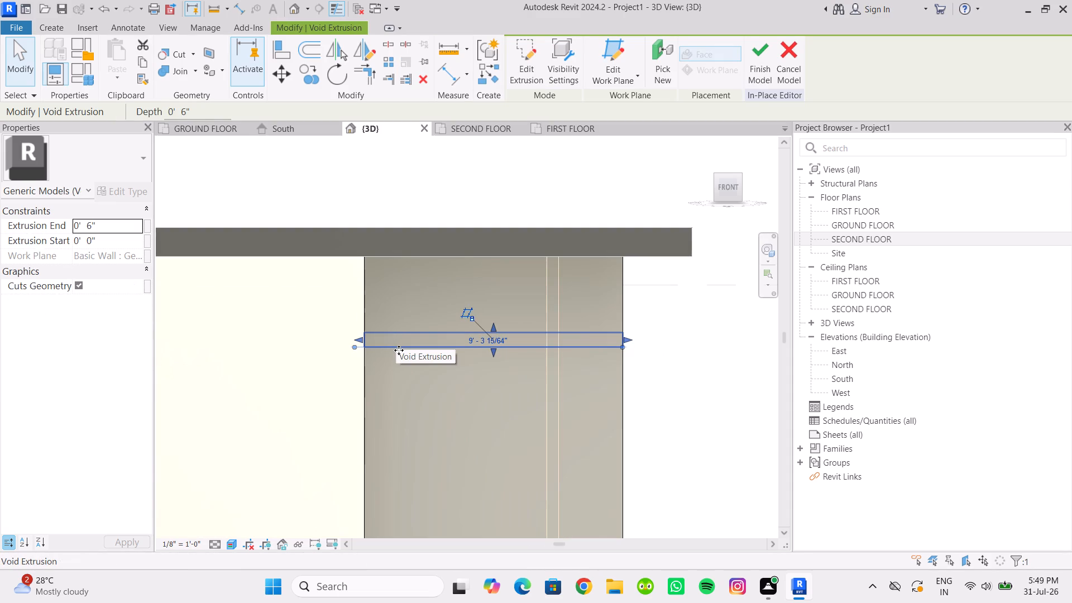
triple_click(399, 350)
left_click(407, 335)
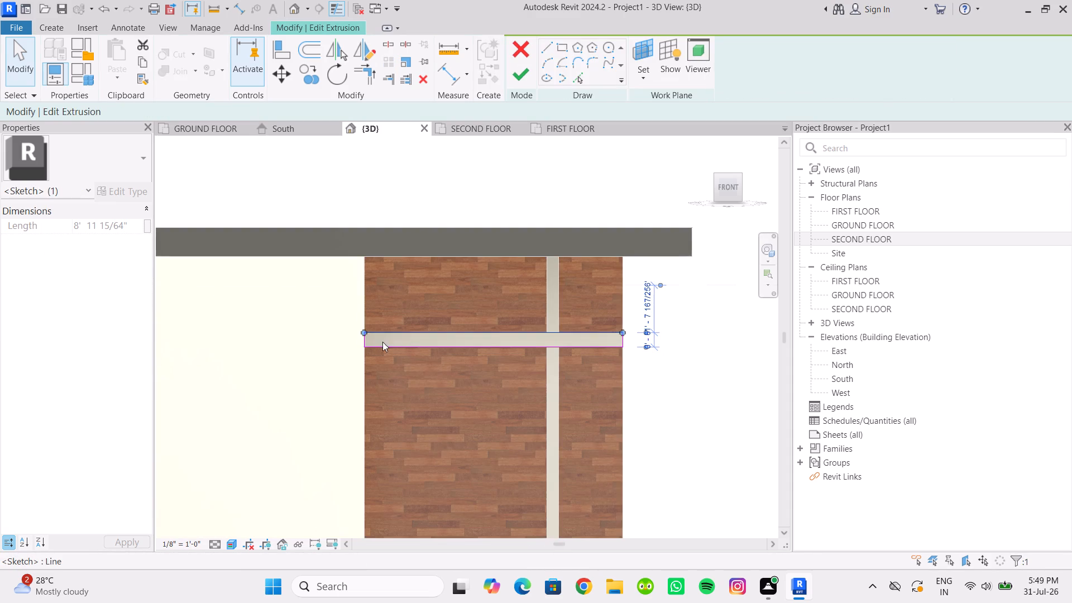
scroll(688, 349, "up", 10)
left_click(566, 327)
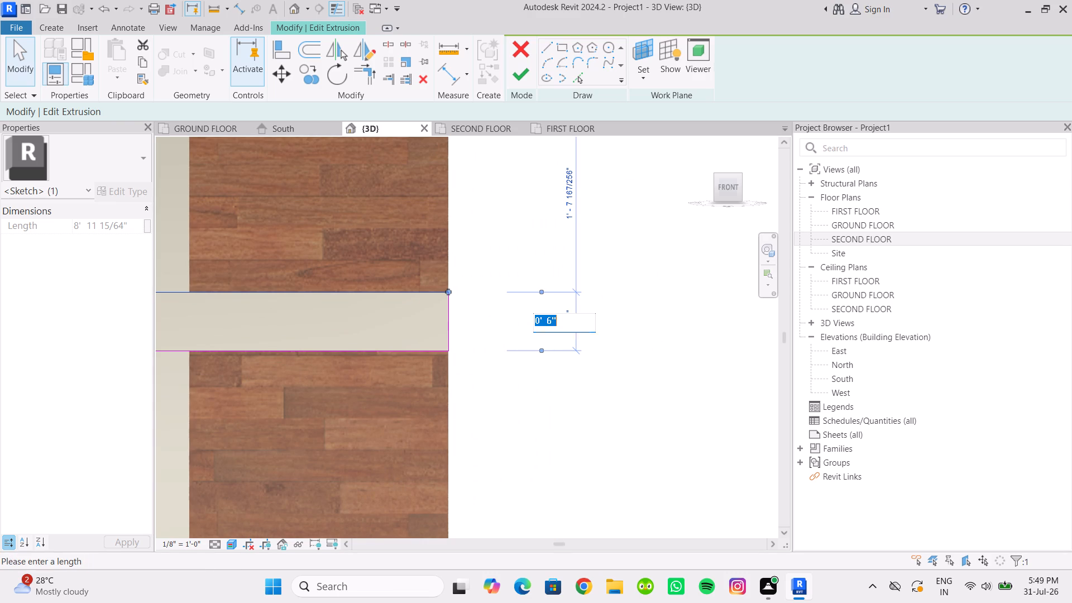
type("5\"")
left_click(642, 449)
scroll(571, 380, "down", 5)
left_click(568, 439)
scroll(595, 421, "down", 3)
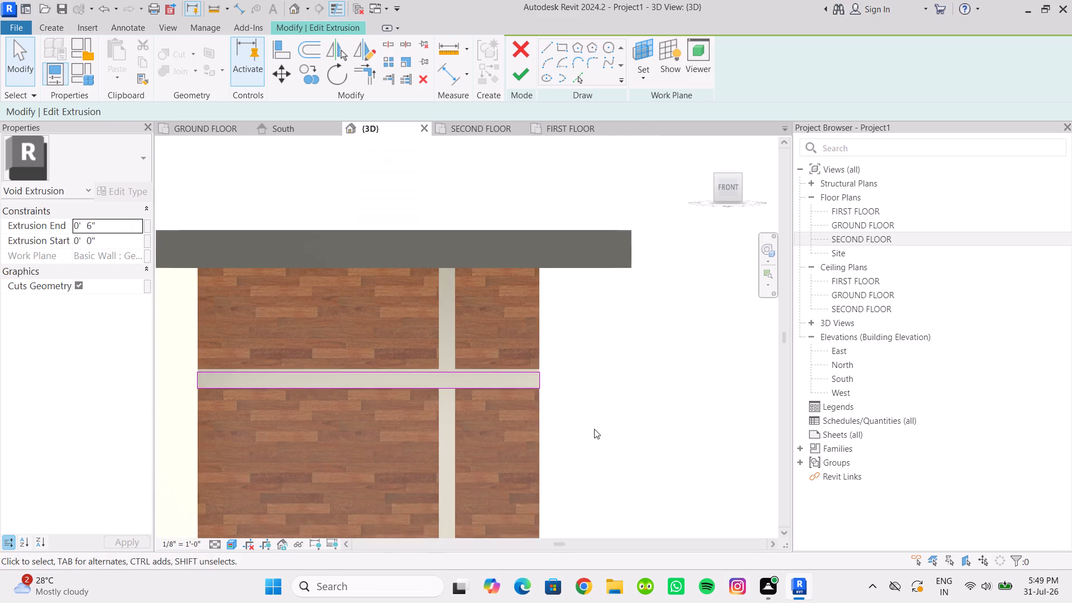
middle_click_drag(594, 429, 614, 289)
left_click(516, 70)
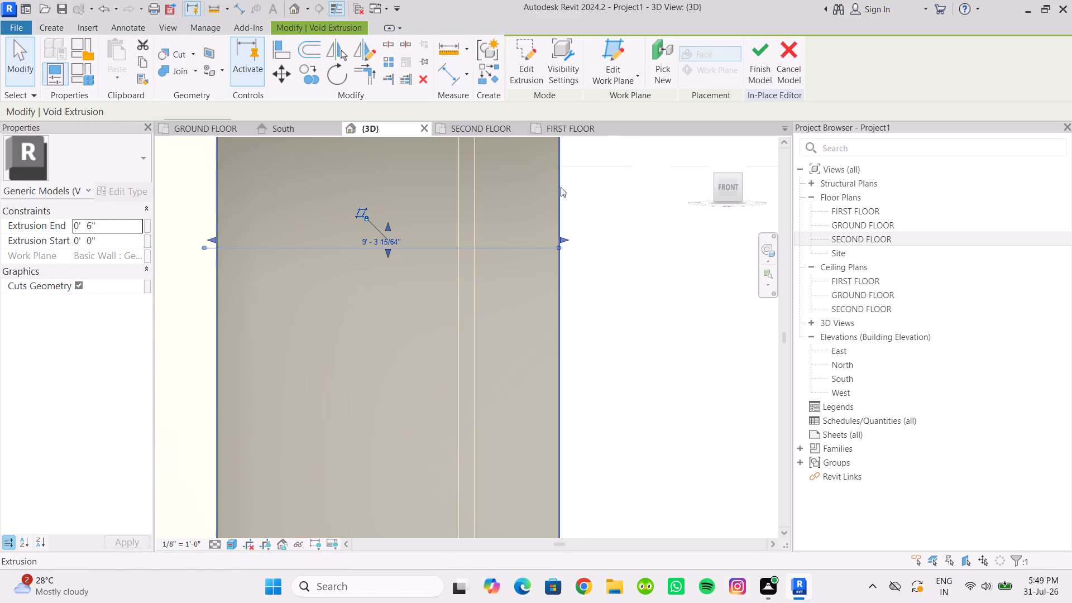
scroll(643, 265, "down", 4)
left_click(658, 330)
Edit the lower horizontal void's sketch, set its height to 5", and finish the edit.
scroll(661, 353, "down", 4)
middle_click_drag(657, 355, 647, 342)
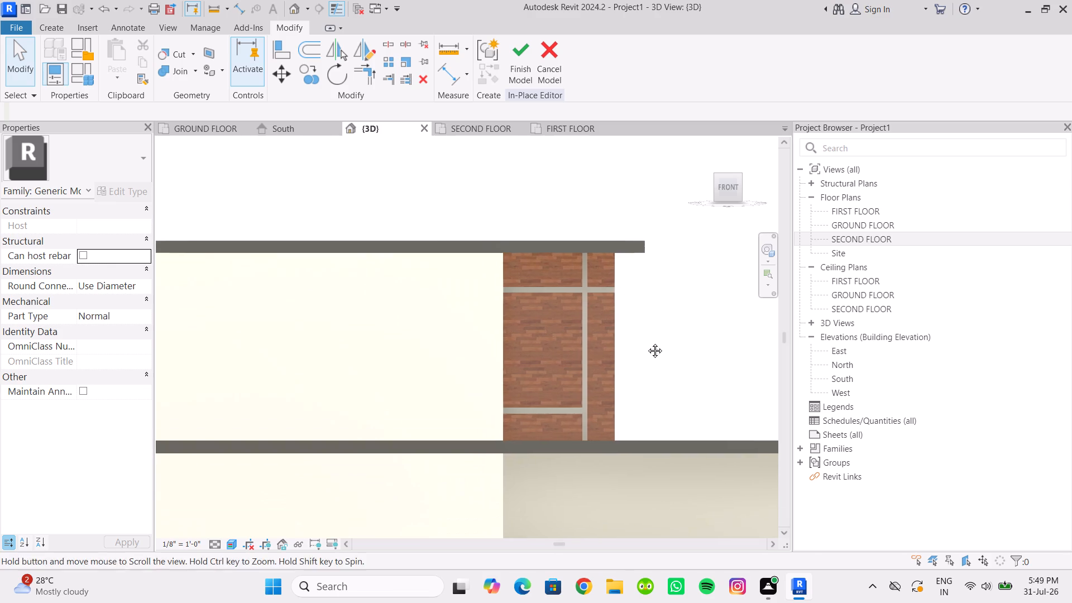
middle_click_drag(647, 342, 642, 329)
scroll(569, 372, "up", 4)
scroll(533, 417, "up", 4)
left_click(495, 400)
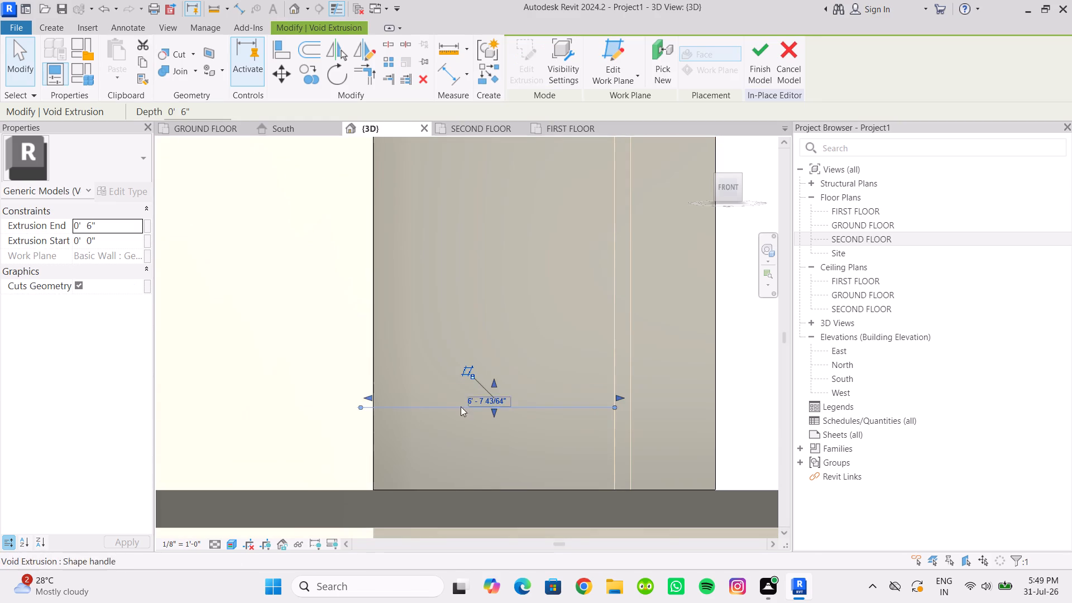
left_click(416, 400)
left_click(418, 390)
double_click(418, 390)
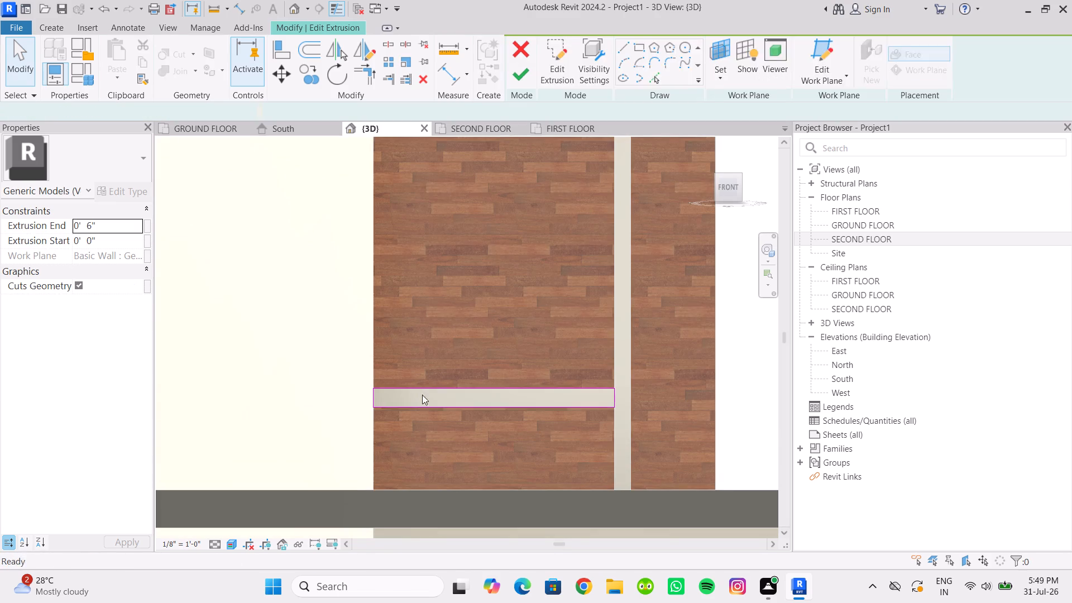
left_click(418, 403)
scroll(336, 396, "up", 9)
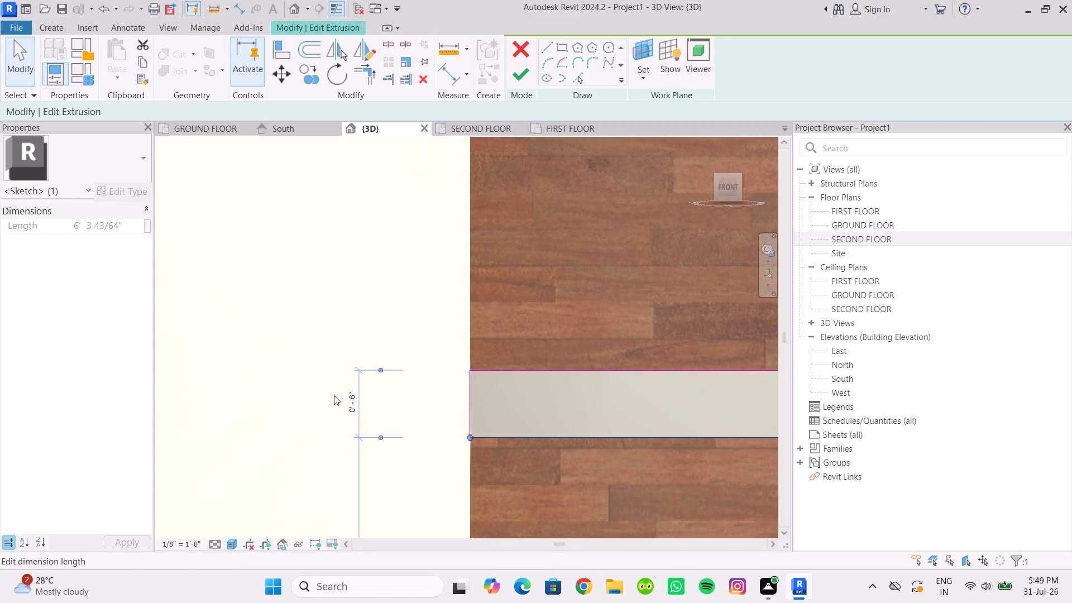
left_click(349, 404)
type("5\"")
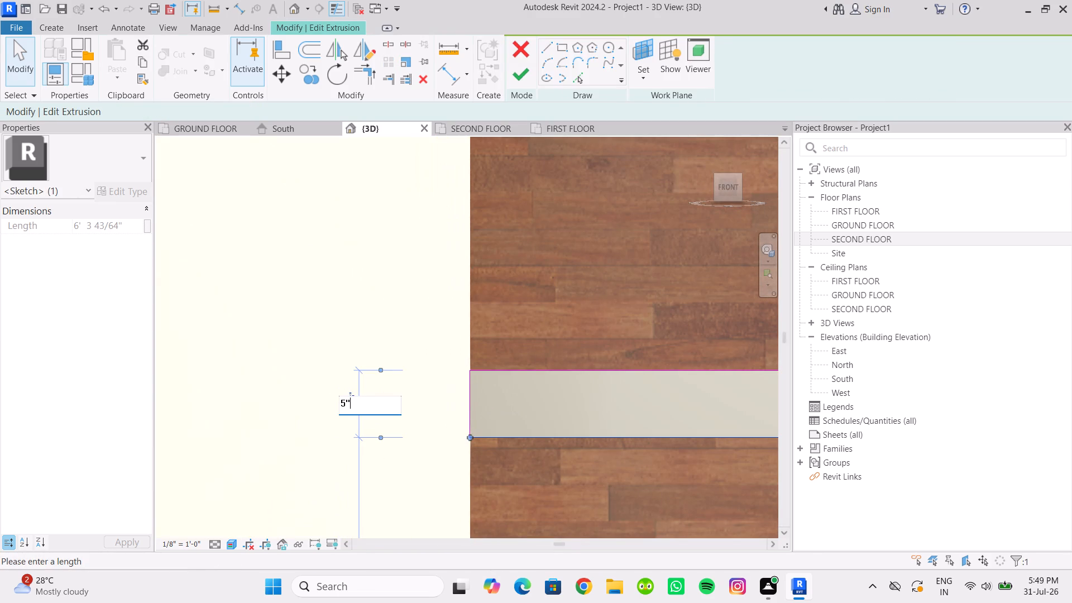
scroll(550, 348, "down", 20)
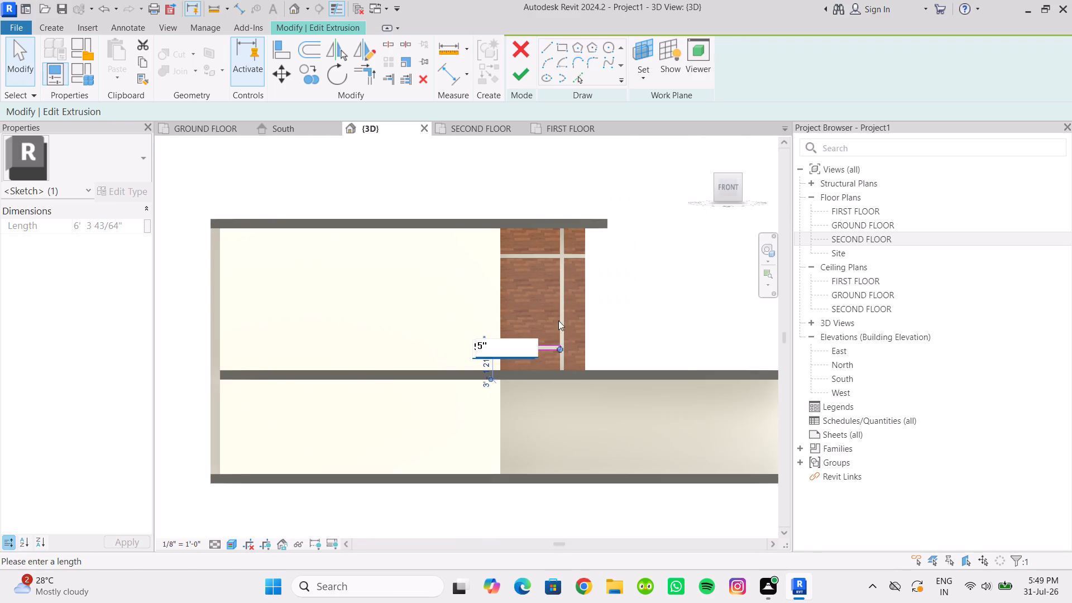
left_click(621, 290)
scroll(615, 320, "up", 3)
left_click(614, 320)
scroll(598, 337, "down", 1)
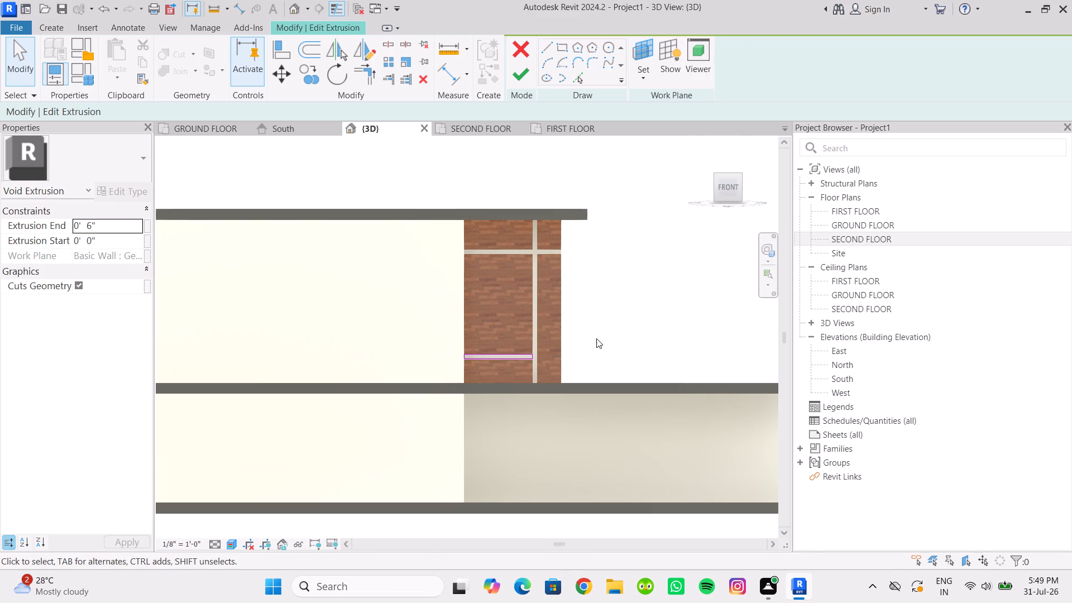
left_click(596, 338)
left_click(509, 78)
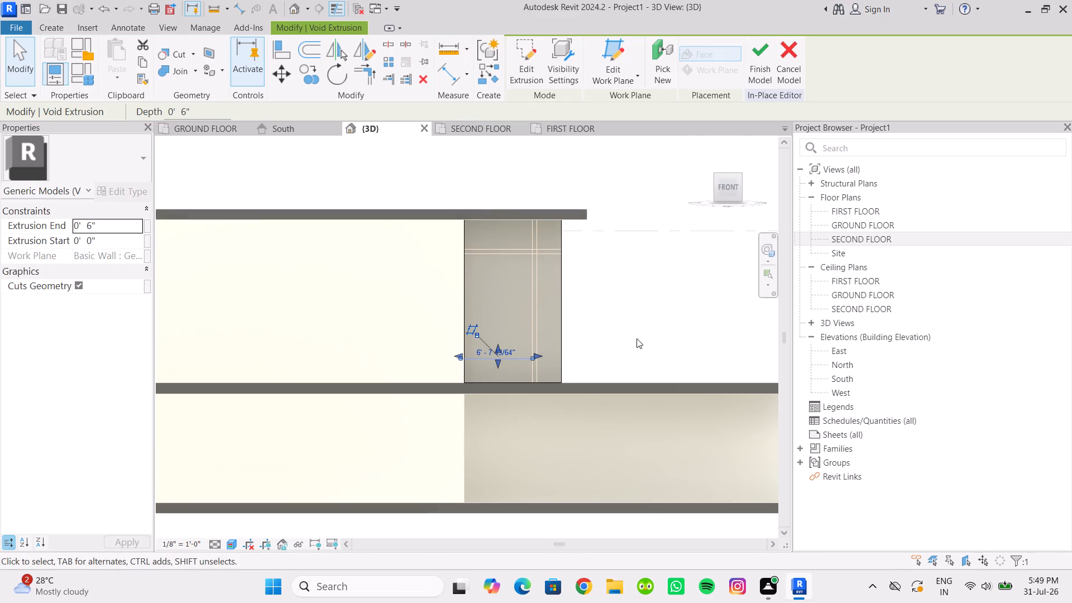
scroll(610, 349, "up", 1)
left_click(610, 349)
Start a void extrusion and sketch a rectangle about 6" wide and 7'-6" high from the panel's base, between the vertical void and the white wall.
scroll(591, 352, "up", 1)
middle_click_drag(591, 352, 601, 373)
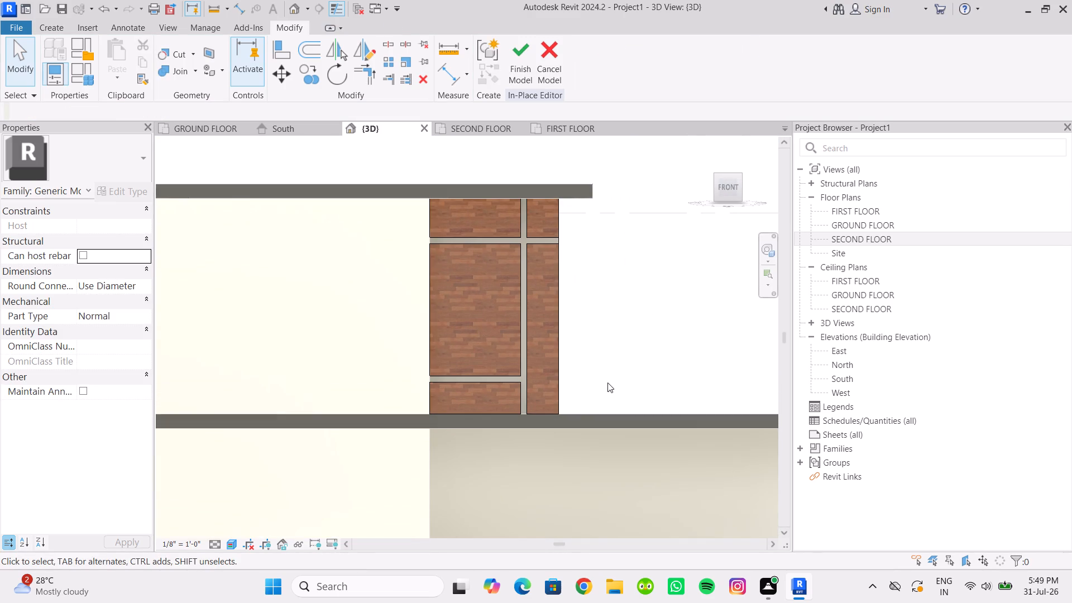
scroll(532, 398, "up", 1)
middle_click_drag(597, 373, 615, 381)
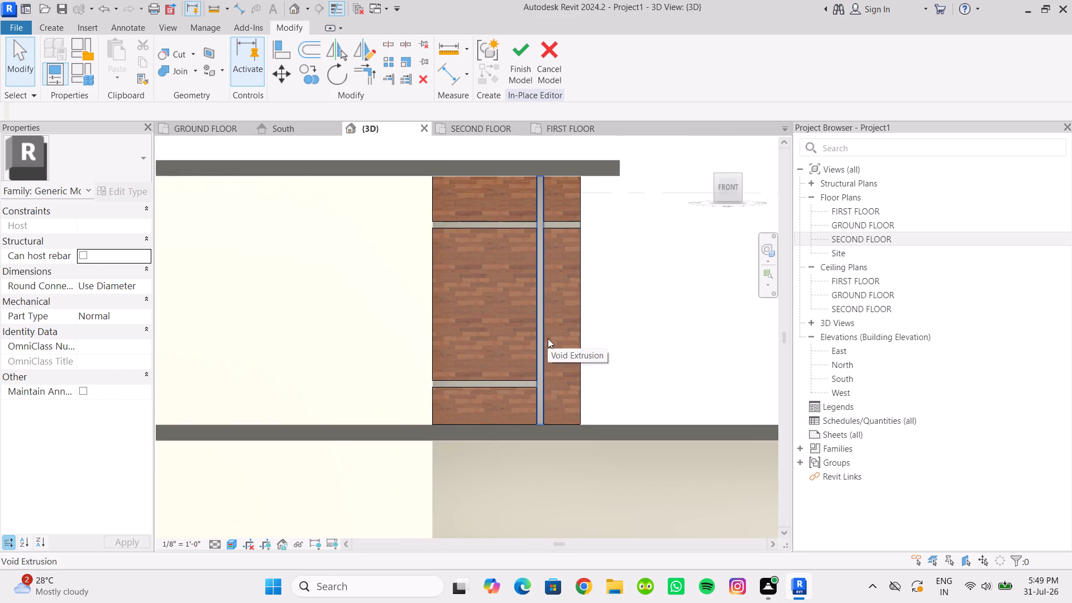
left_click(42, 27)
left_click(281, 73)
left_click(286, 109)
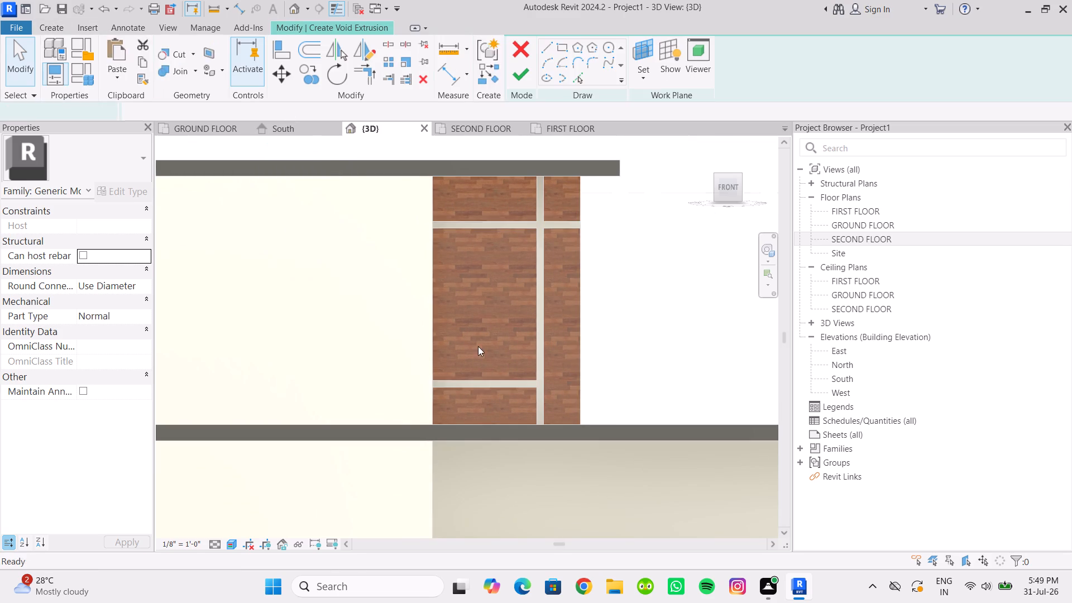
scroll(504, 404, "up", 2)
scroll(524, 420, "down", 1)
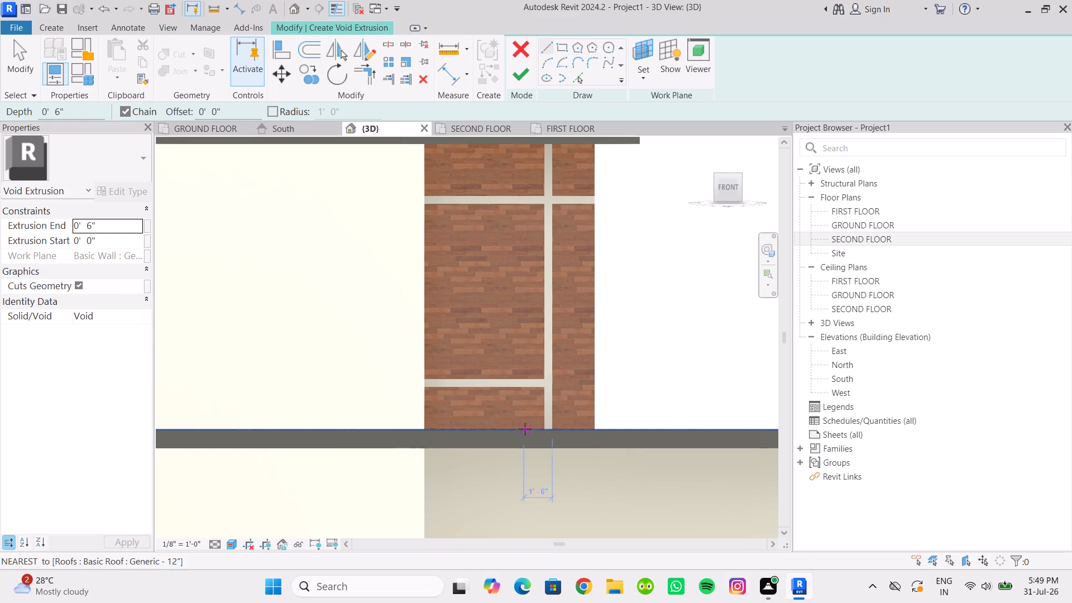
left_click(556, 46)
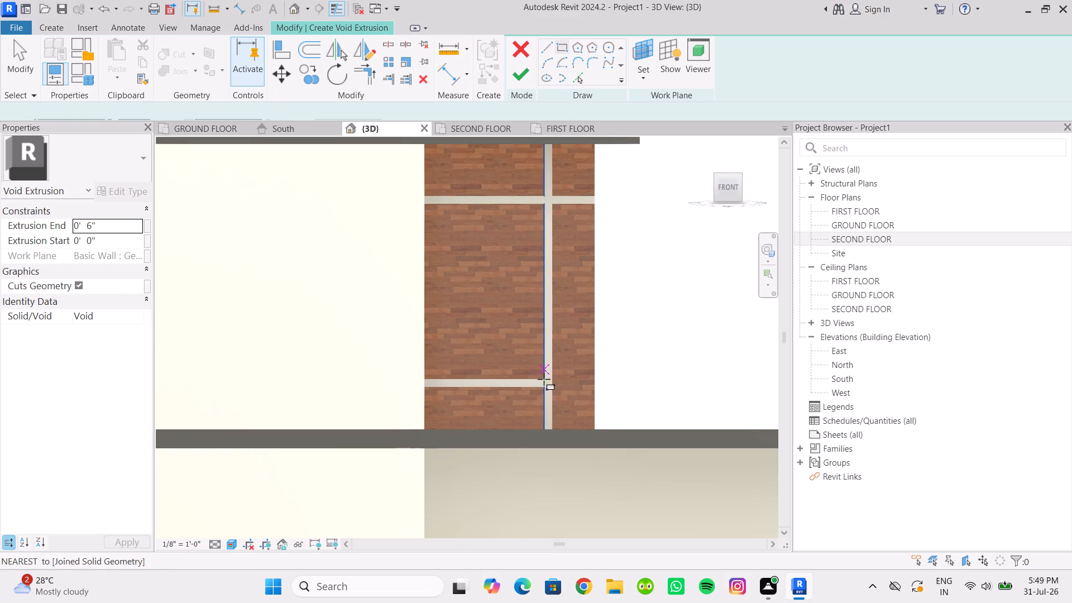
left_click(523, 427)
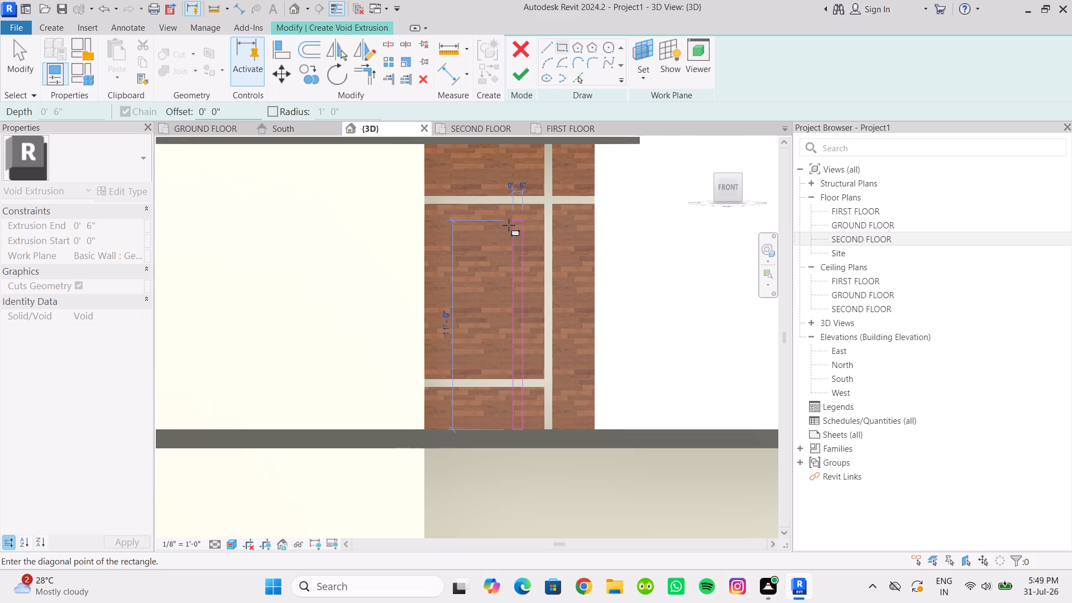
left_click(516, 289)
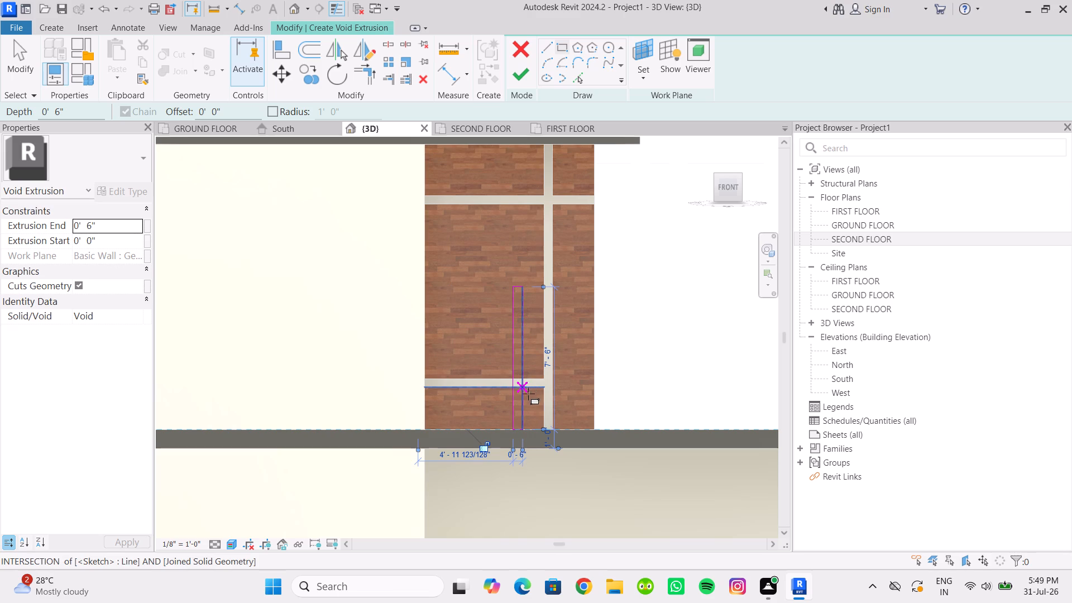
Set the short vertical void rectangle's width to 5" and finish the void extrusion.
scroll(521, 451, "up", 12)
left_click(515, 489)
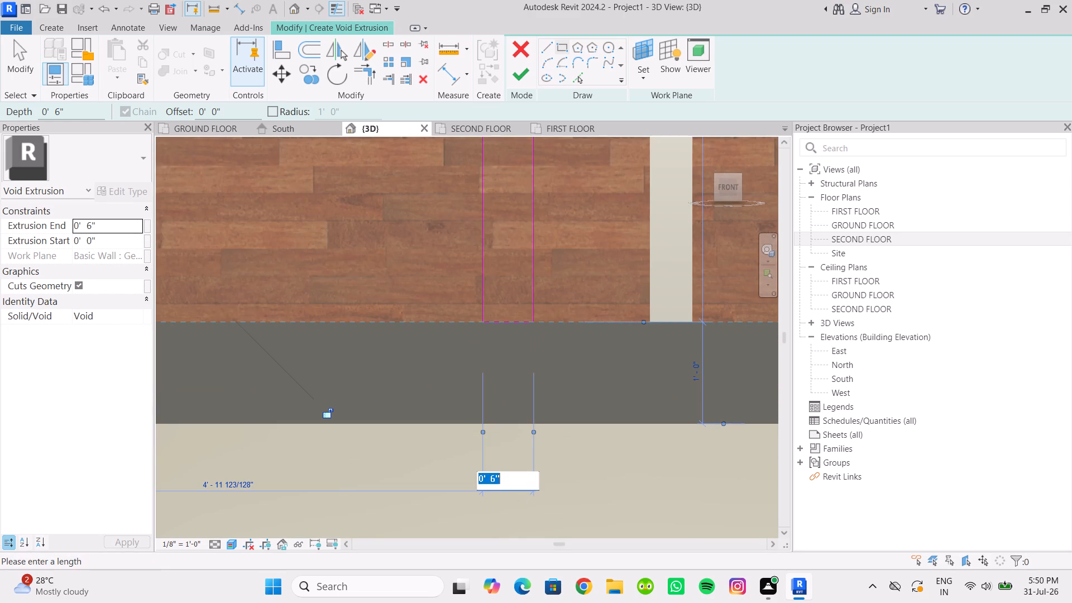
type("5\"")
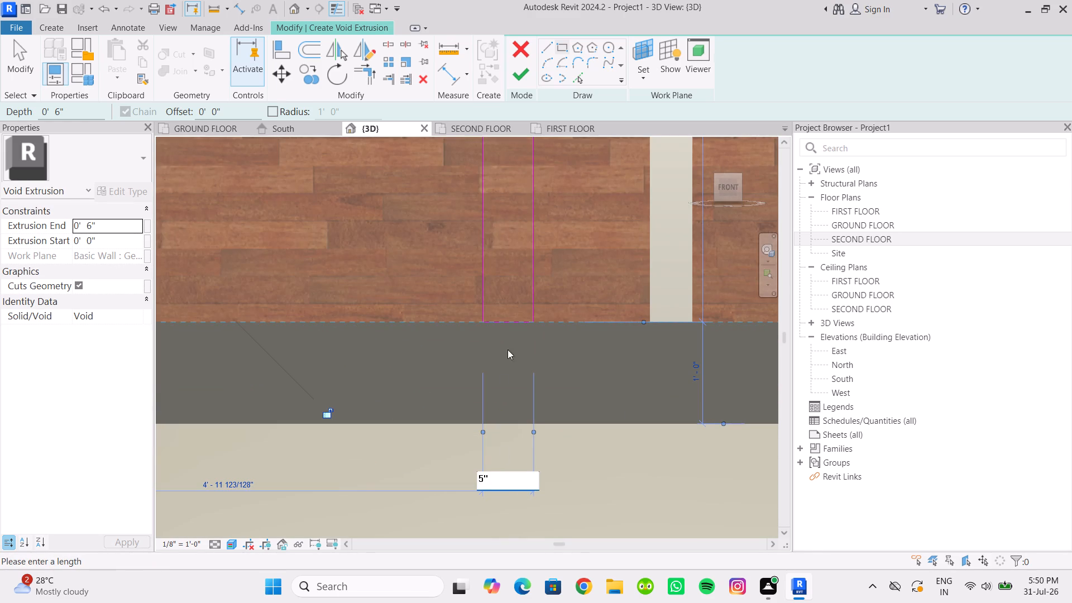
scroll(504, 318, "down", 11)
left_click(619, 284)
scroll(608, 276, "down", 3)
middle_click_drag(606, 277, 590, 300)
left_click(577, 269)
left_click(515, 70)
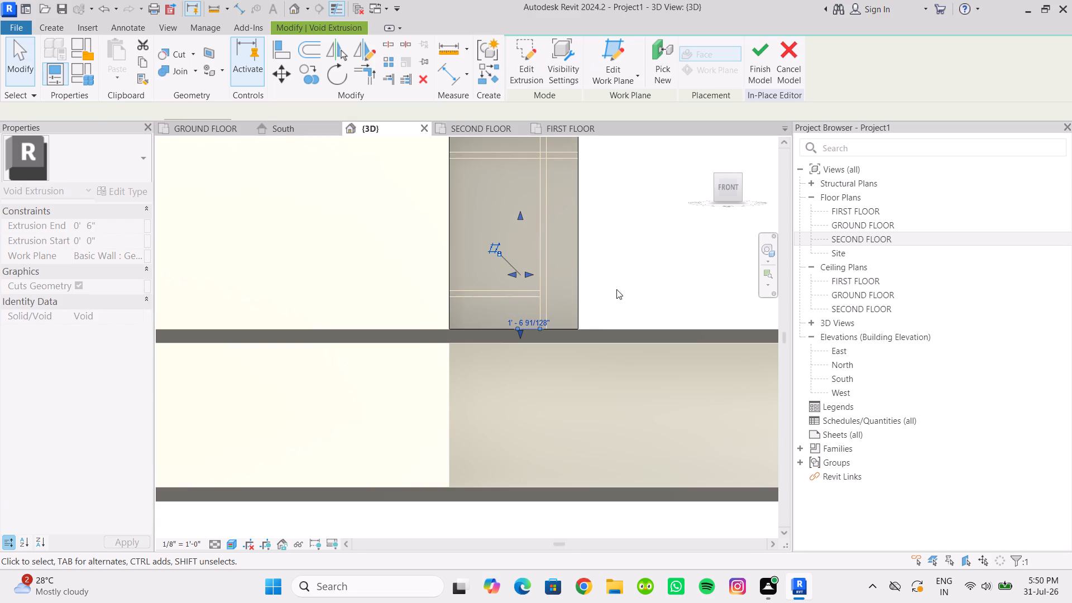
left_click(630, 265)
Examine the wood panel's groove layout with the short vertical void against the whole front facade.
scroll(632, 249, "down", 2)
middle_click_drag(628, 257, 573, 298)
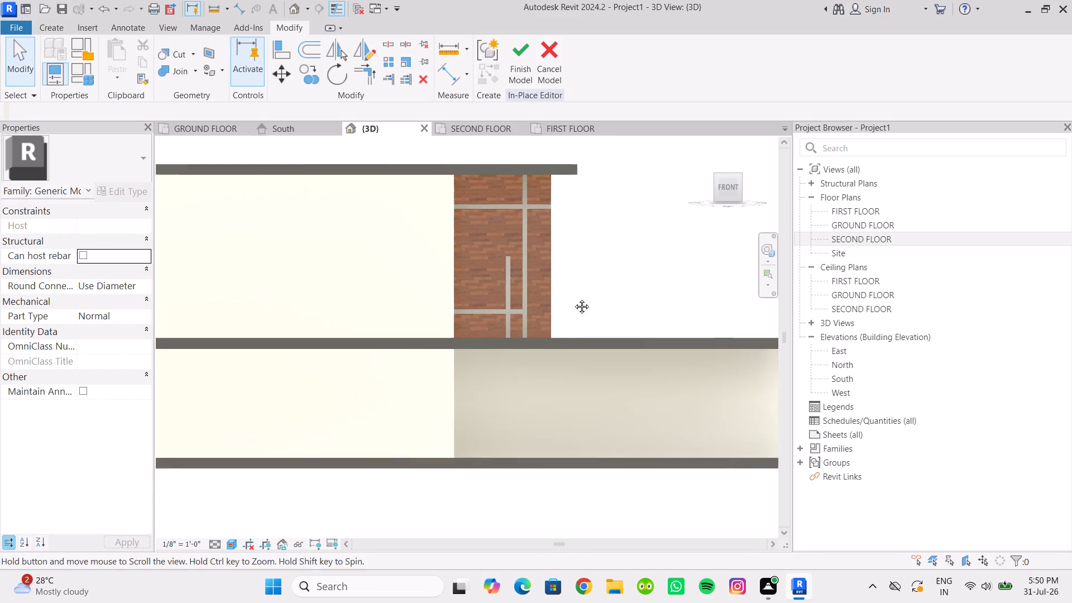
middle_click_drag(573, 298, 571, 300)
scroll(559, 299, "down", 3)
middle_click_drag(559, 301, 559, 310)
scroll(562, 316, "up", 2)
middle_click_drag(562, 315, 547, 304)
scroll(538, 275, "down", 1)
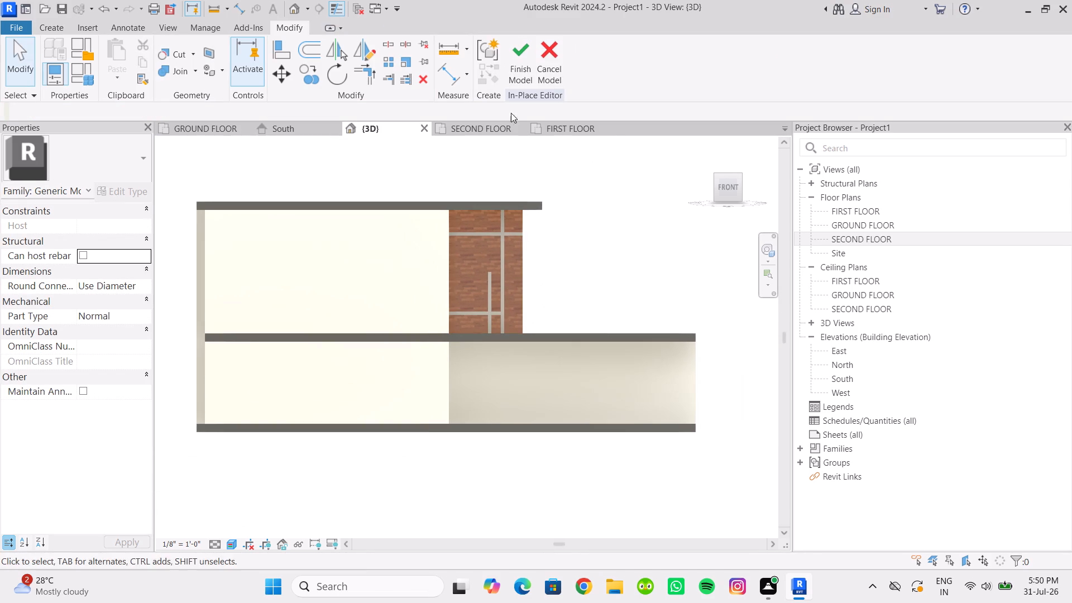
Finish the in-place wood panel model.
left_click(518, 61)
scroll(557, 281, "down", 2)
scroll(557, 281, "up", 3)
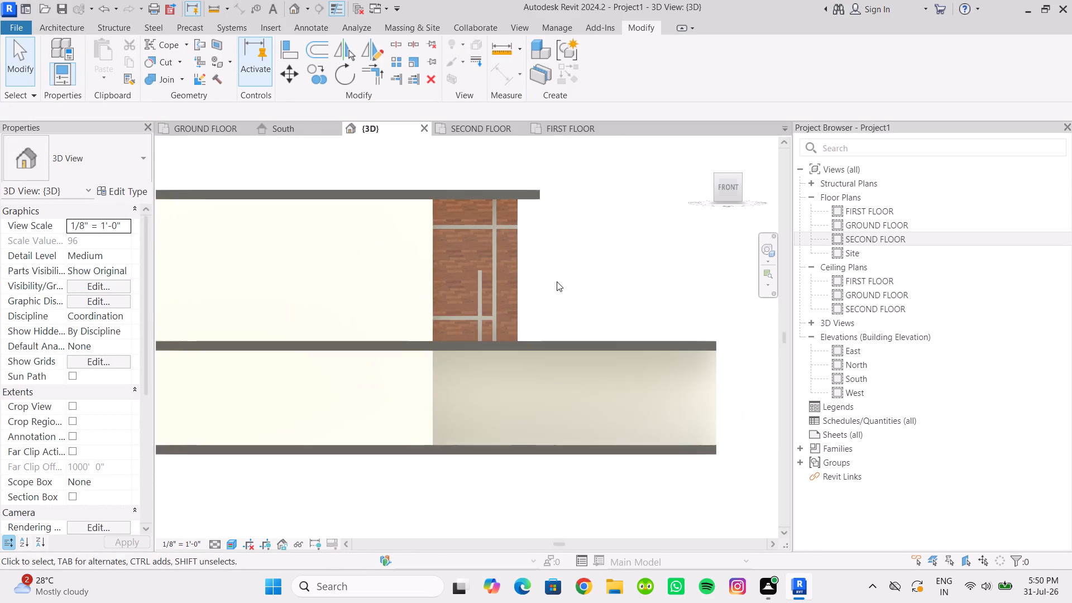
scroll(557, 281, "down", 3)
middle_click_drag(557, 281, 521, 305)
scroll(514, 310, "up", 1)
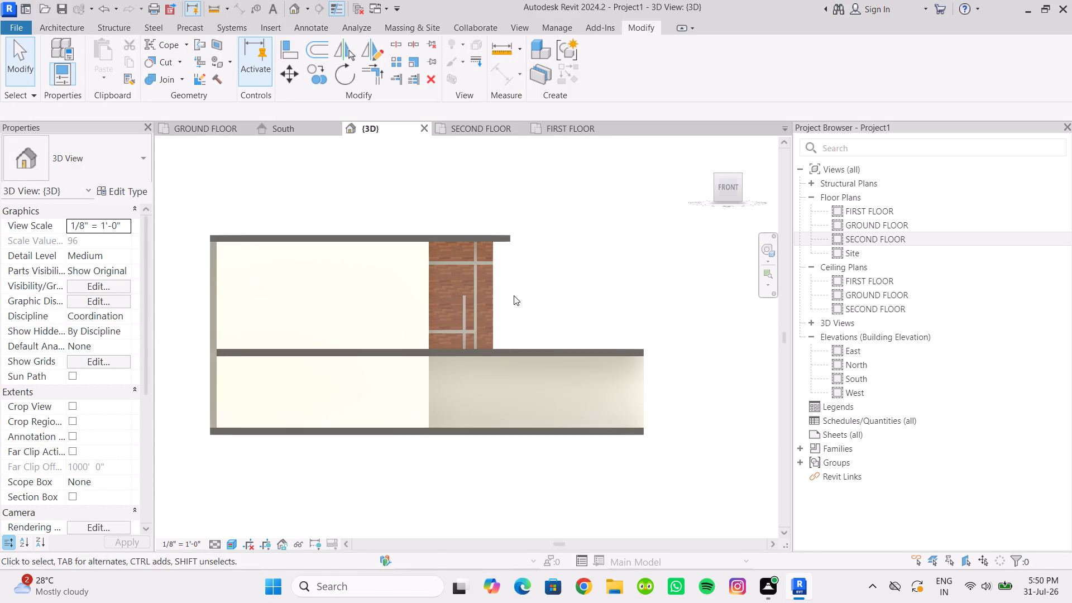
scroll(516, 298, "down", 2)
scroll(524, 312, "up", 2)
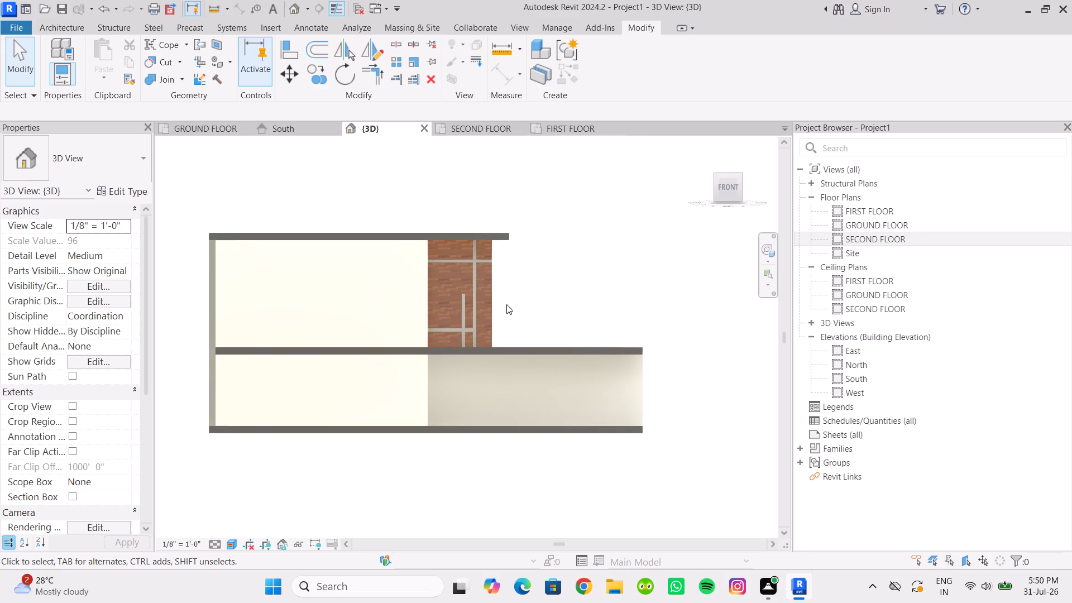
scroll(502, 300, "down", 1)
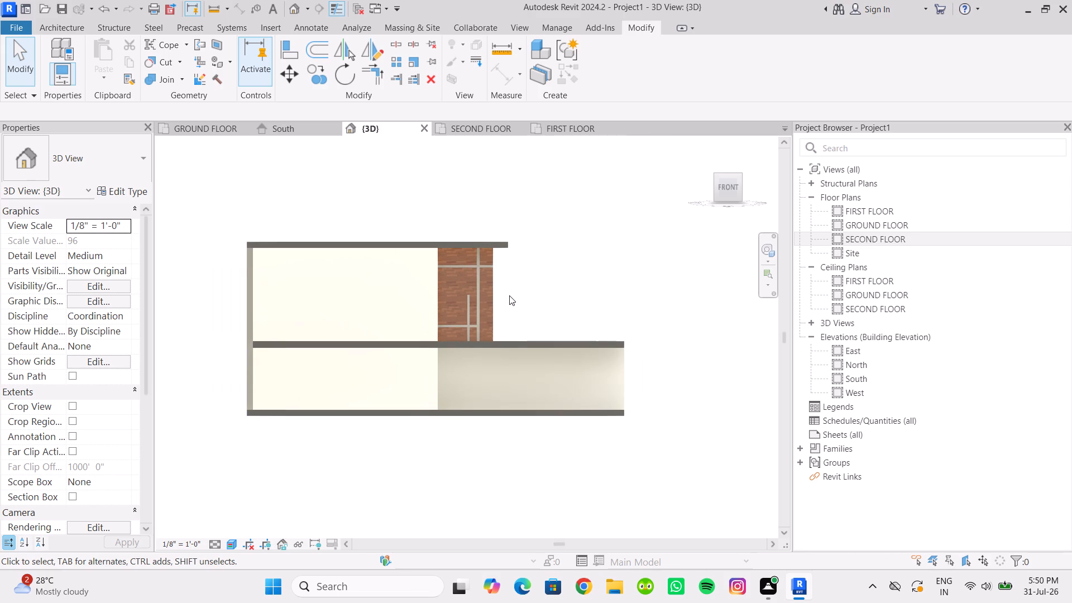
scroll(509, 295, "down", 1)
middle_click_drag(509, 295, 495, 288)
Reopen the wood panel model for in-place editing and start a solid extrusion with the first-floor slab's top face as work plane.
left_click(477, 292)
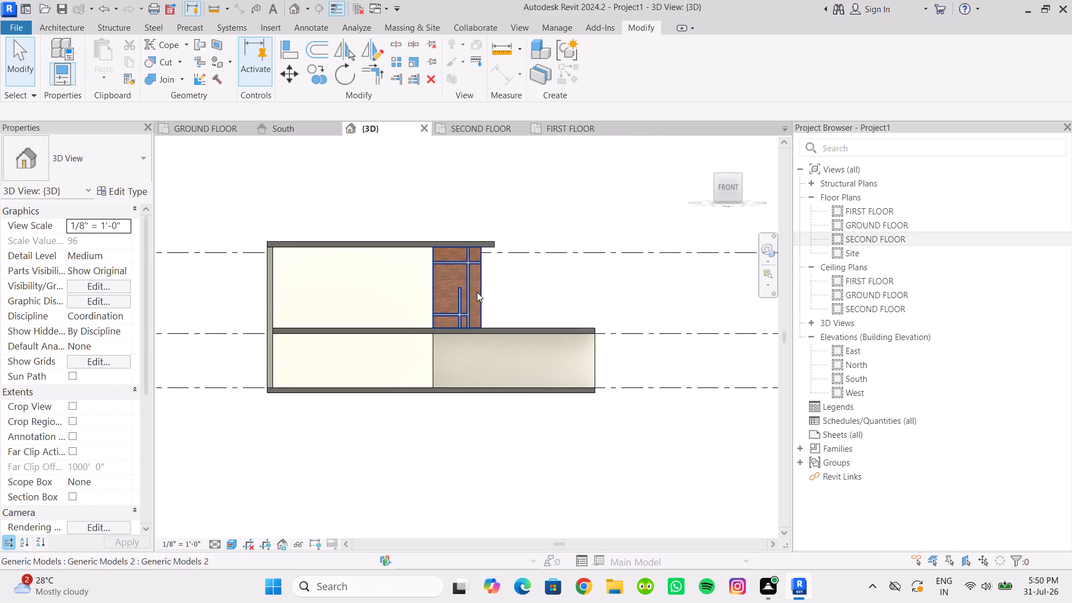
left_click(588, 72)
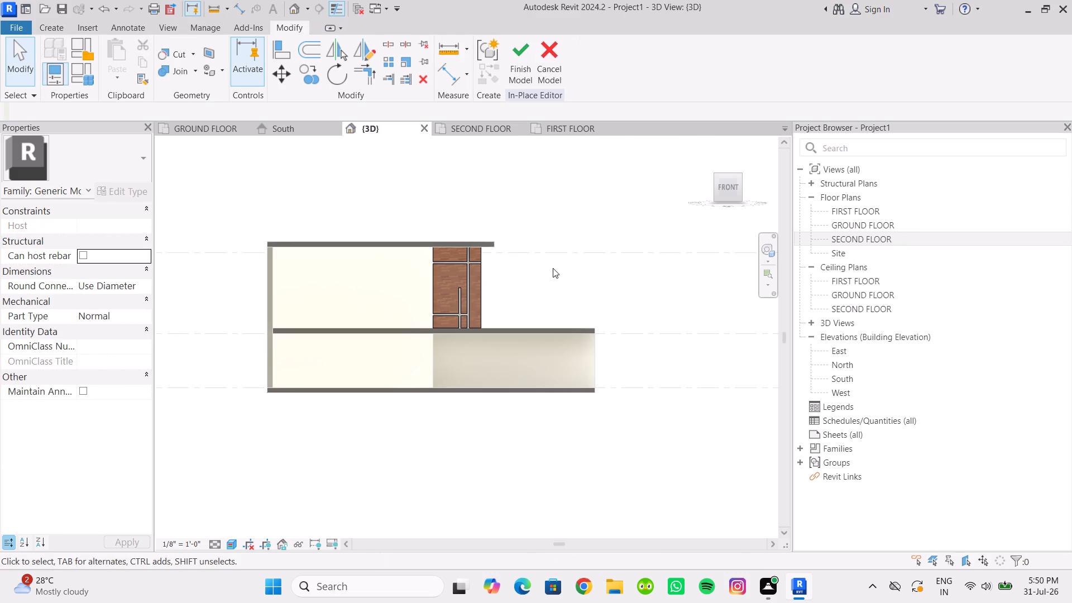
left_click(55, 28)
scroll(490, 262, "down", 2)
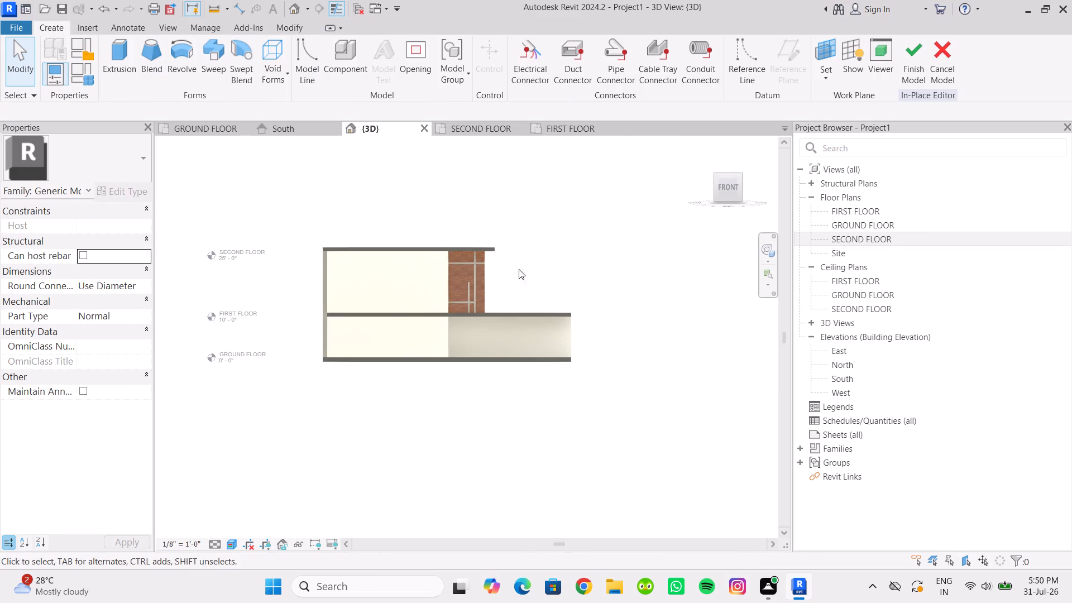
middle_click_drag(532, 281, 381, 352)
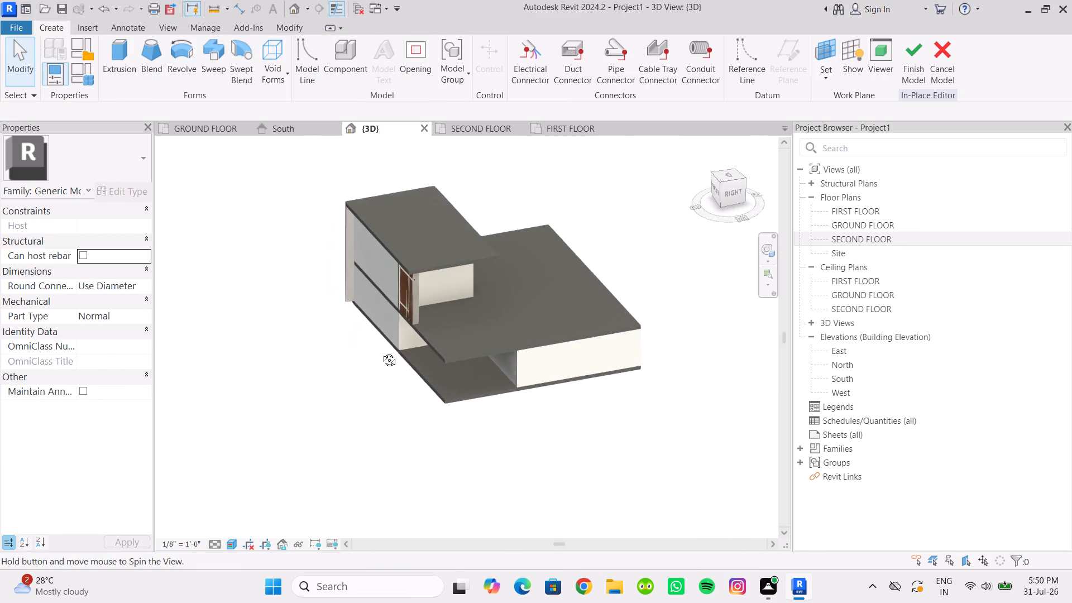
middle_click_drag(381, 352, 389, 342)
scroll(423, 301, "up", 5)
left_click(128, 68)
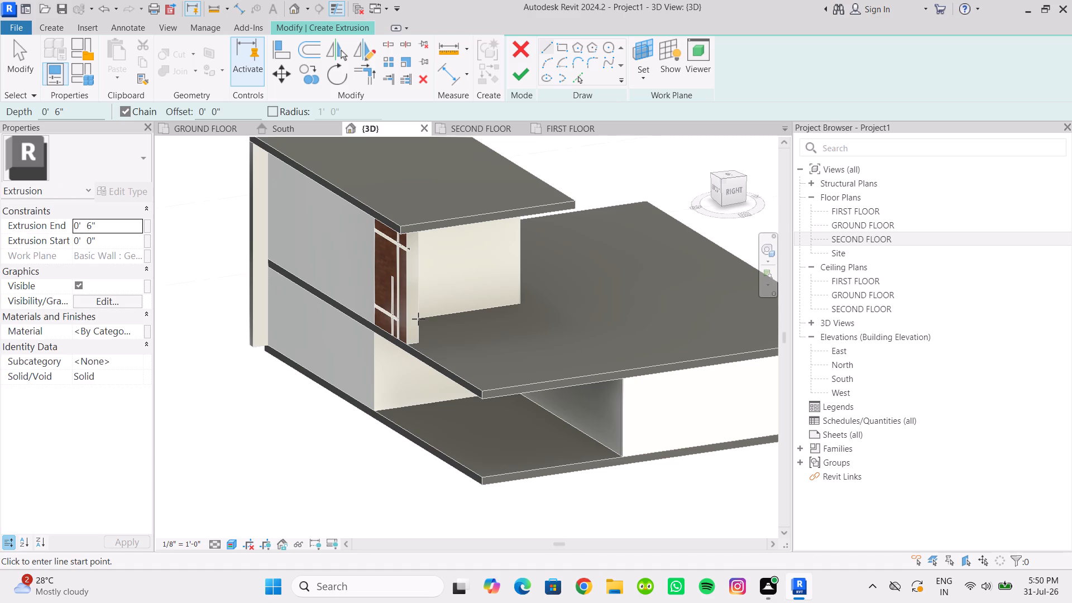
left_click(639, 71)
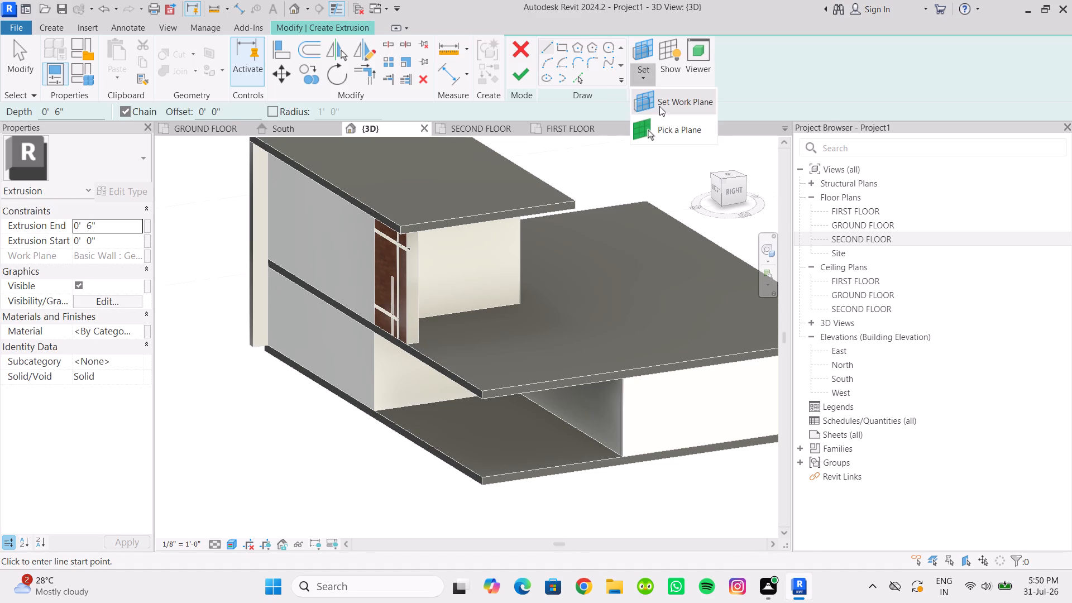
left_click(661, 128)
left_click(509, 368)
scroll(452, 365, "down", 2)
middle_click_drag(458, 365, 423, 406, "shift")
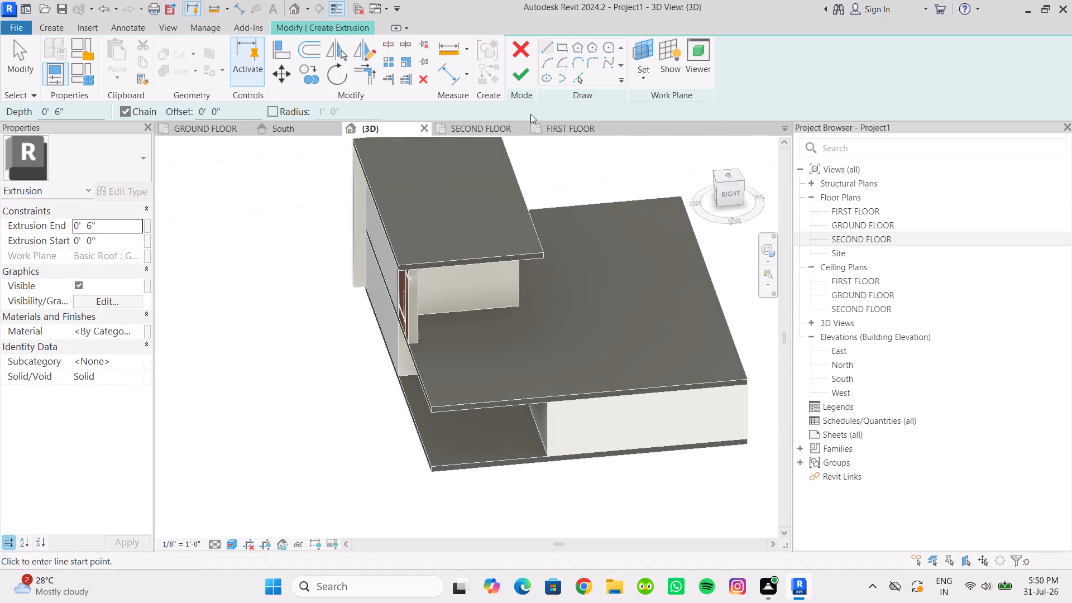
Sketch a rectangle about 2' wide and 17' long along the slab's front edge from the panel wall's end, and finish the extrusion.
left_click(562, 52)
scroll(494, 307, "up", 9)
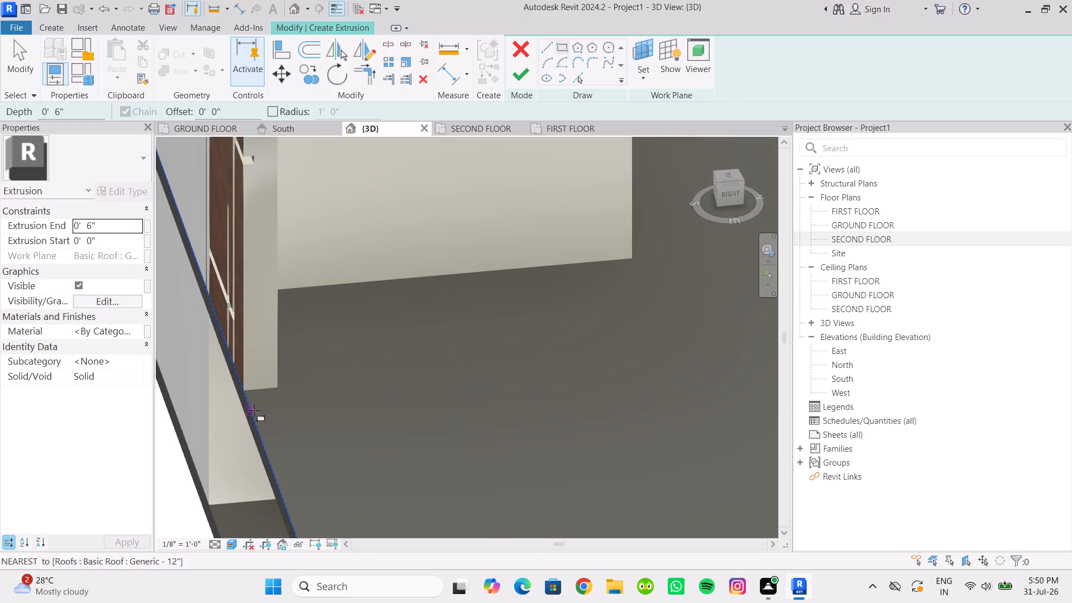
left_click(246, 391)
scroll(290, 413, "down", 3)
middle_click_drag(290, 414, 252, 256)
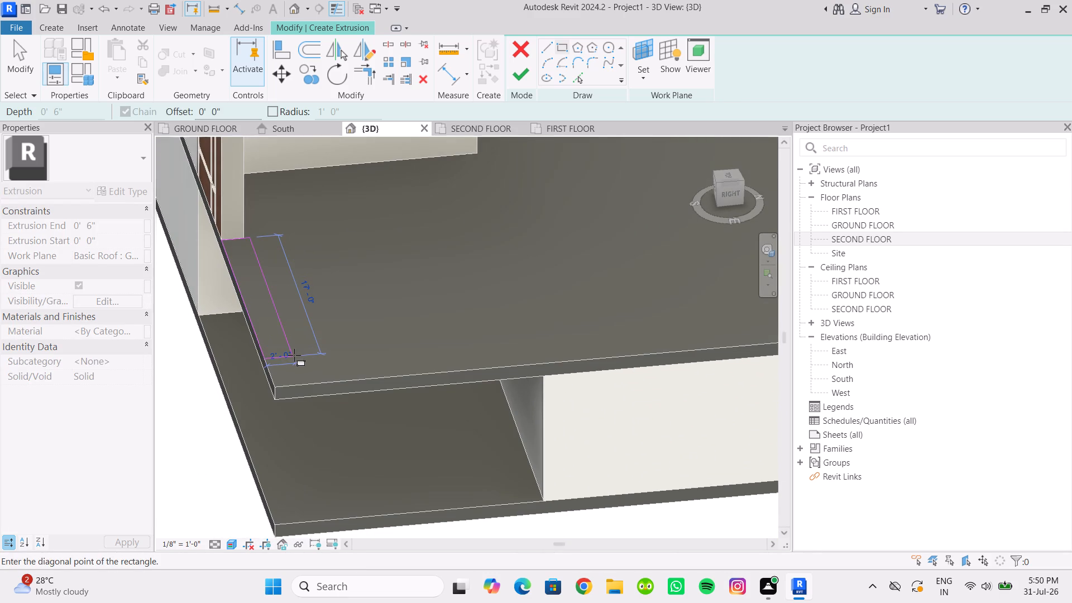
middle_click_drag(293, 350, 371, 303, "shift")
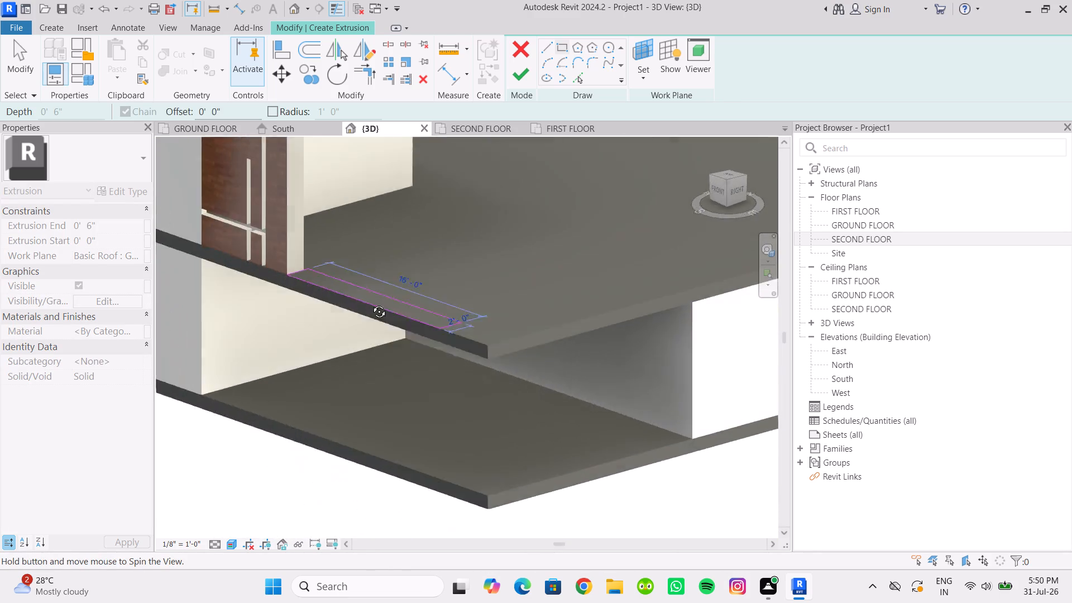
middle_click_drag(371, 303, 291, 379, "shift")
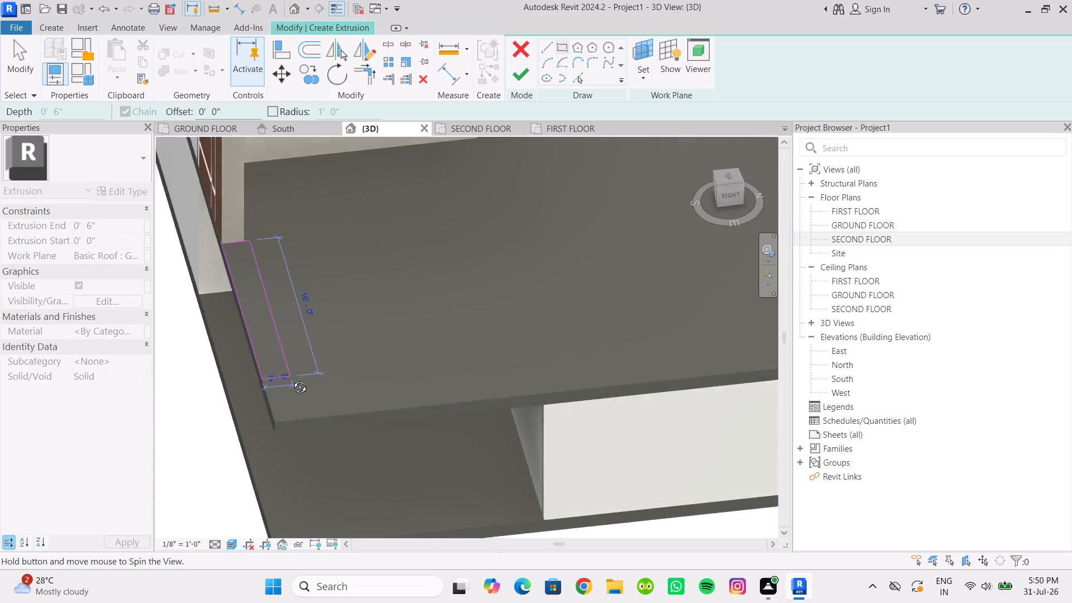
middle_click_drag(291, 379, 288, 408, "shift")
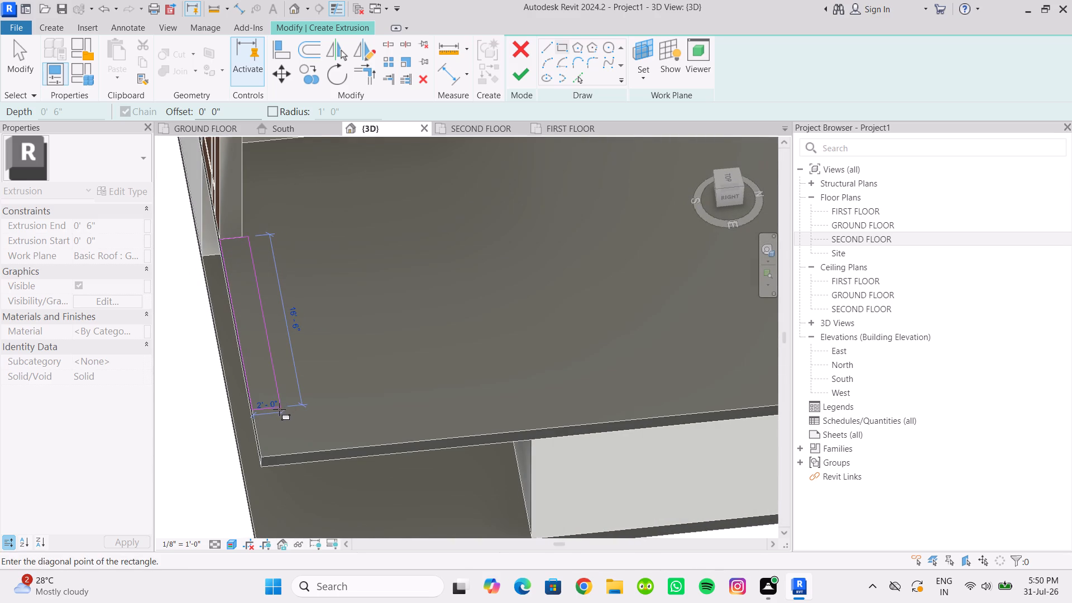
left_click(279, 414)
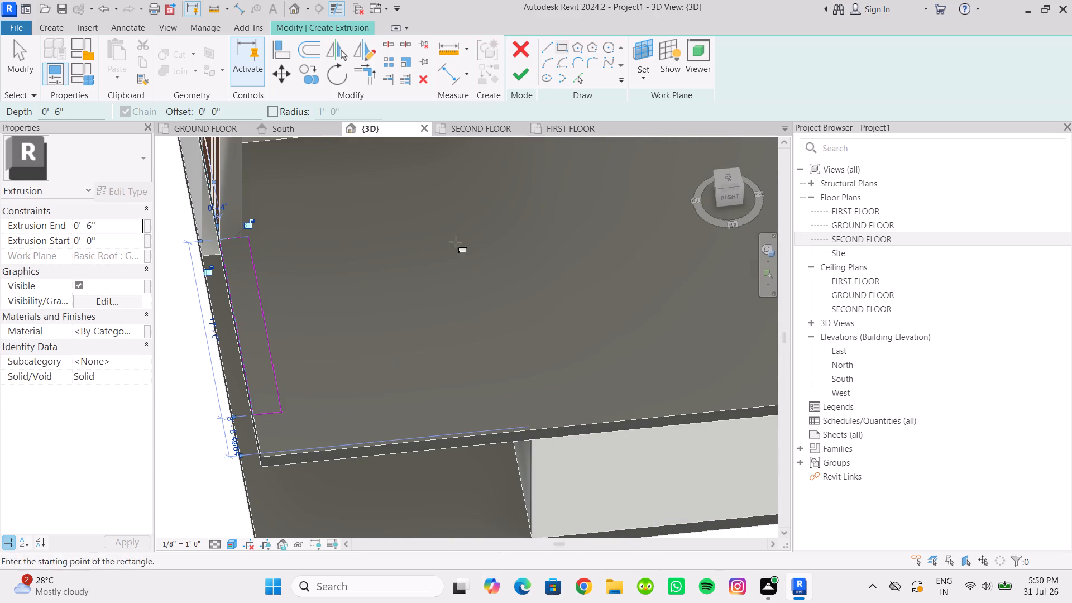
left_click(524, 80)
Set the extrusion end of the new block on the first-floor slab to 3'.
scroll(336, 339, "down", 4)
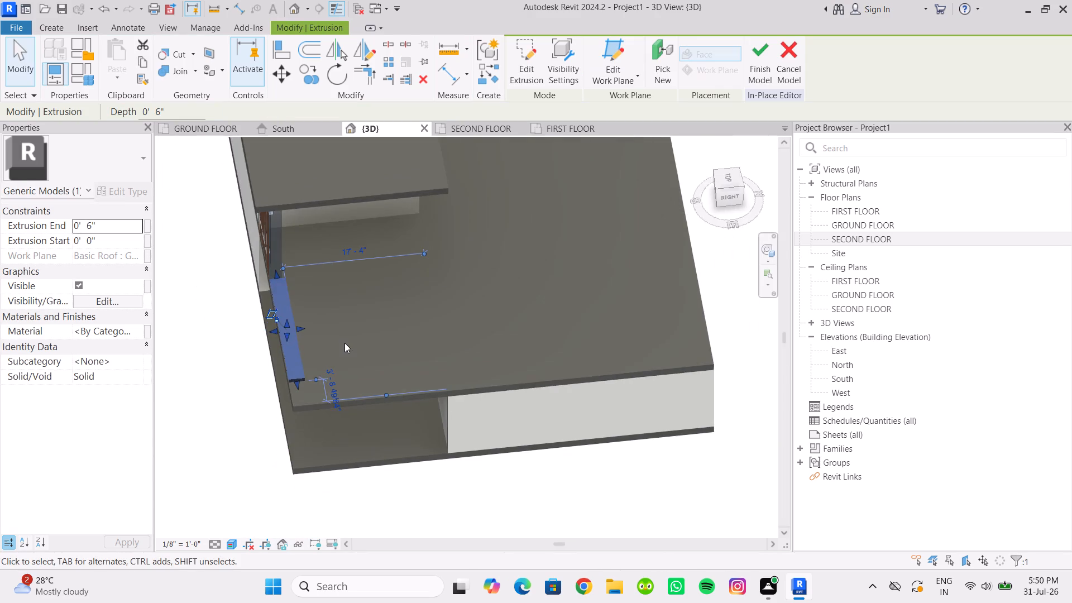
scroll(347, 343, "down", 2)
middle_click_drag(350, 342, 521, 180, "shift")
middle_click_drag(367, 390, 452, 395)
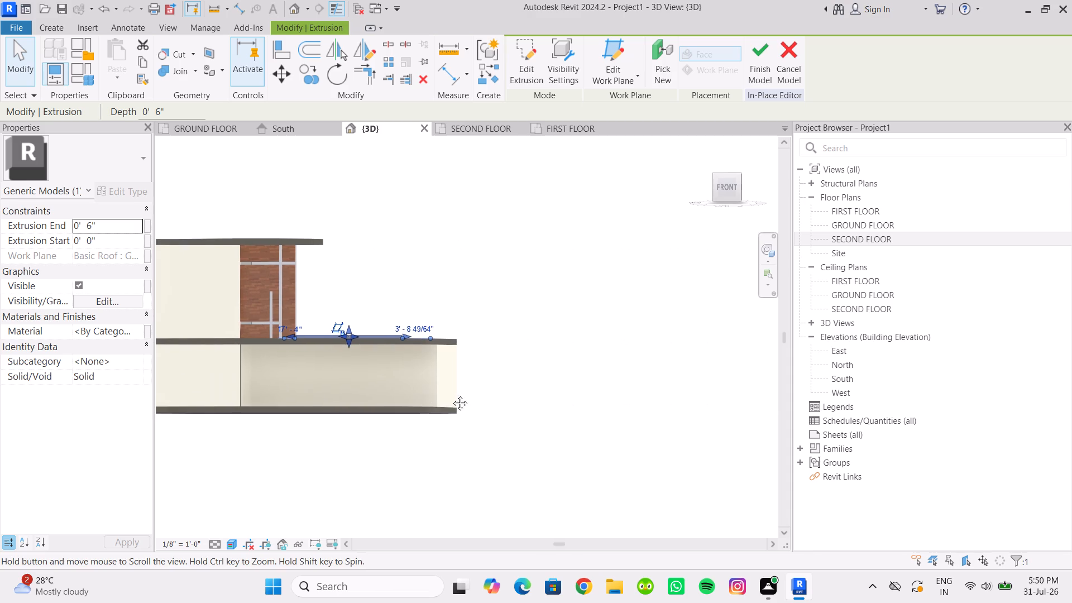
middle_click_drag(452, 395, 465, 396)
scroll(367, 395, "up", 2)
scroll(295, 352, "up", 1)
left_click(108, 208)
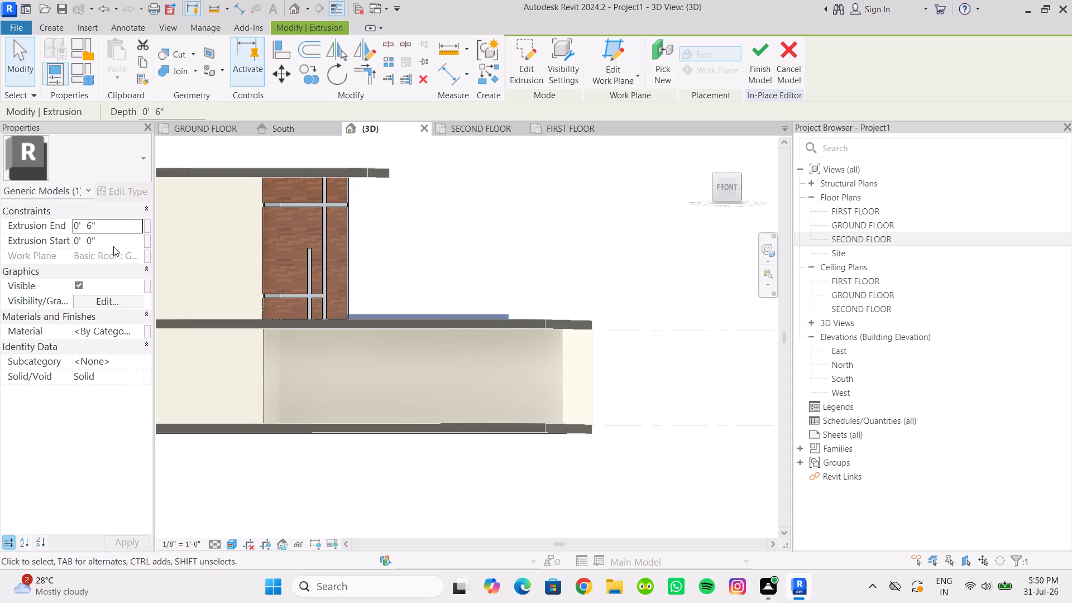
left_click(144, 210)
left_click(150, 206)
left_click(108, 224)
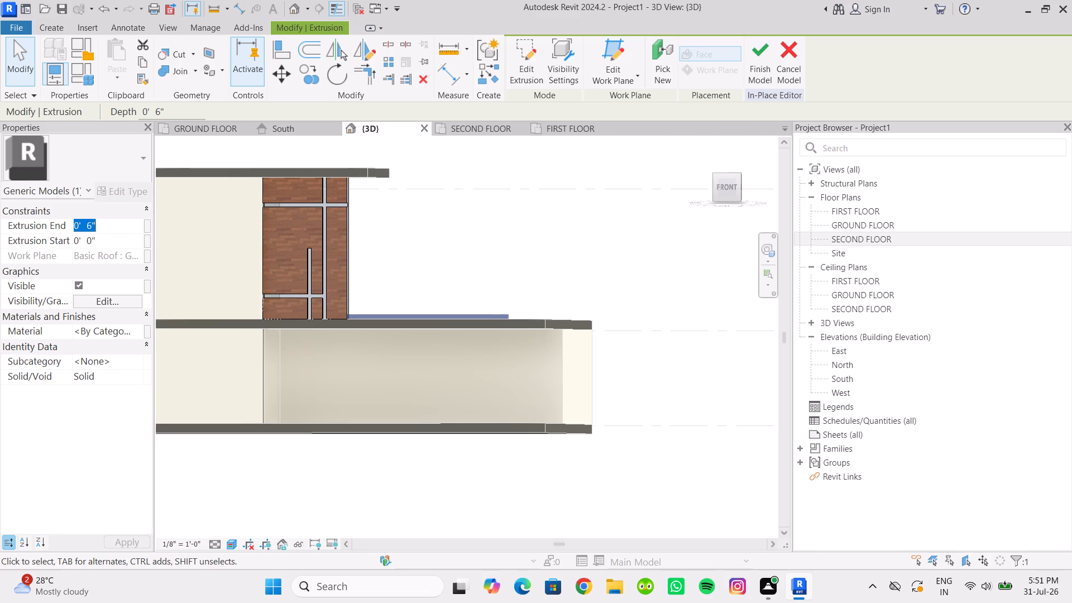
key("3")
key("apostrophe")
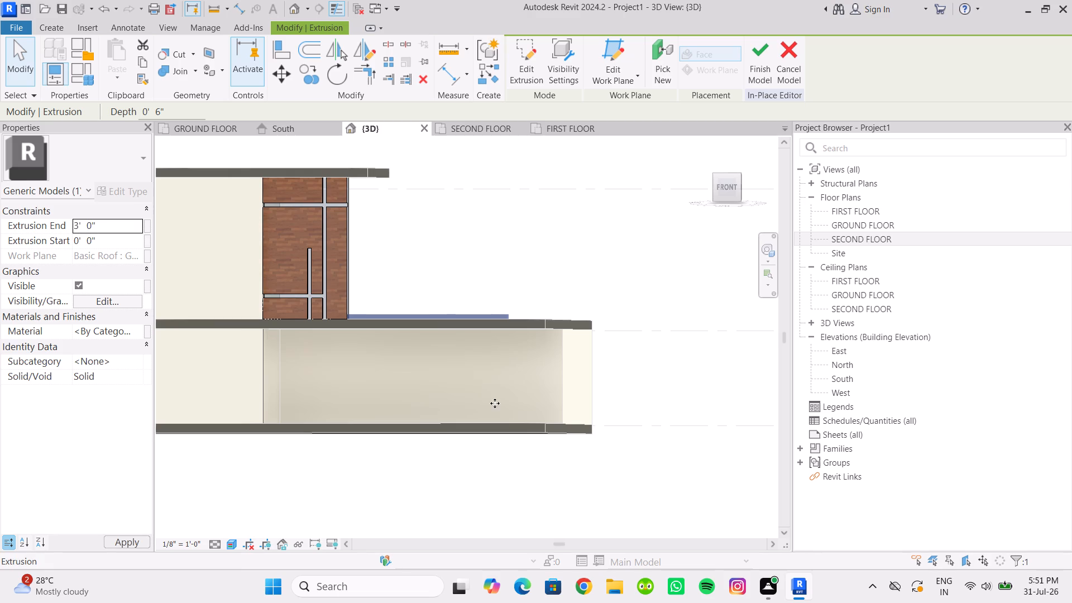
left_click(502, 496)
Stretch the block's free end lengthwise, closer to the first-floor slab's east edge.
scroll(420, 324, "down", 1)
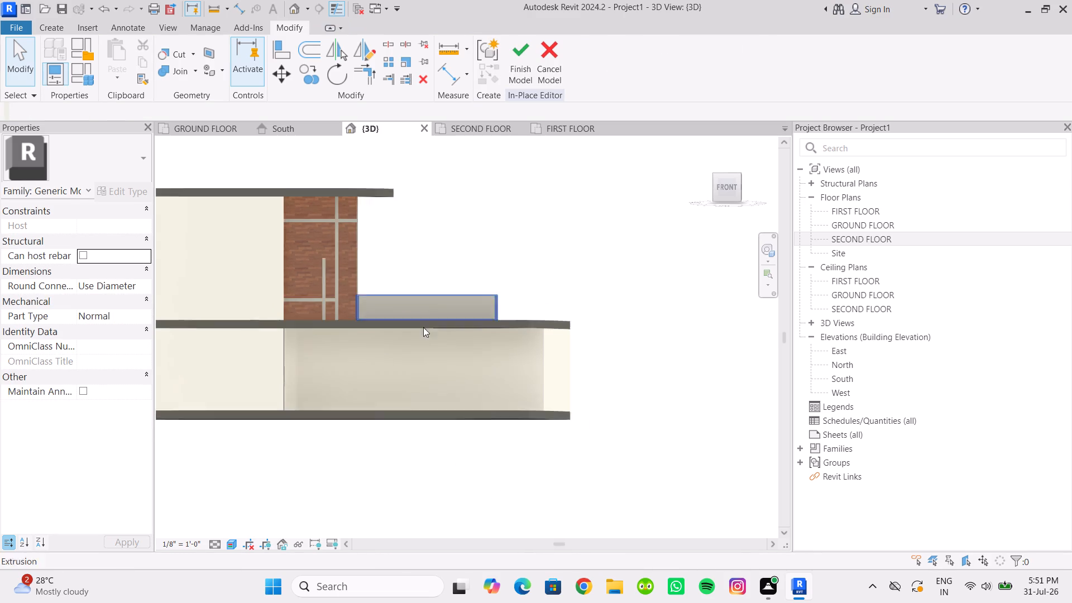
scroll(423, 327, "down", 5)
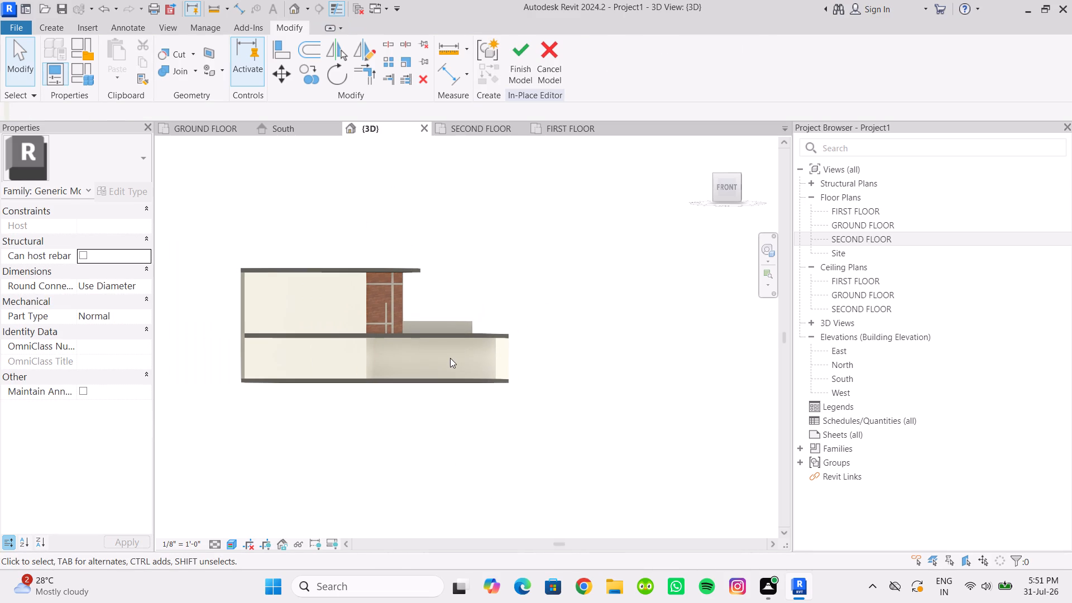
scroll(450, 358, "down", 2)
middle_click_drag(453, 364, 467, 383, "shift")
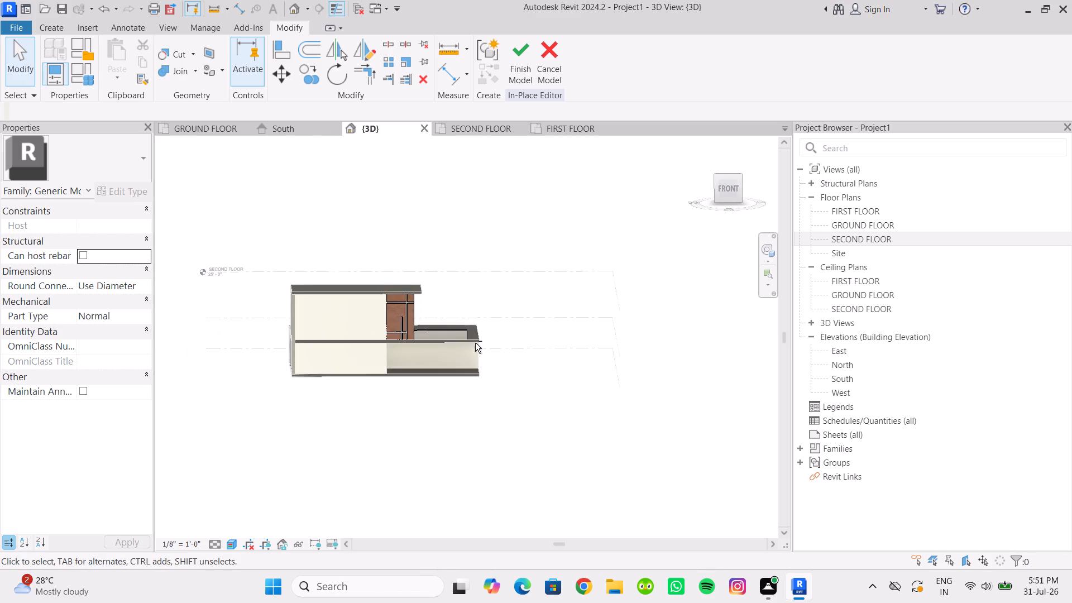
scroll(476, 332, "up", 5)
left_click(453, 338)
scroll(456, 337, "up", 4)
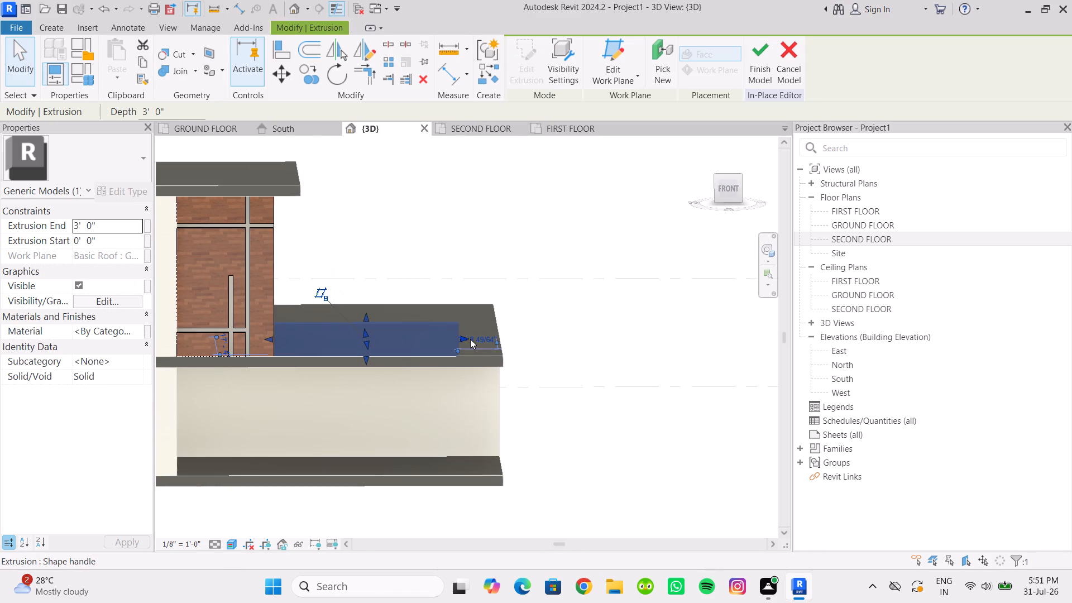
left_click_drag(467, 339, 477, 343)
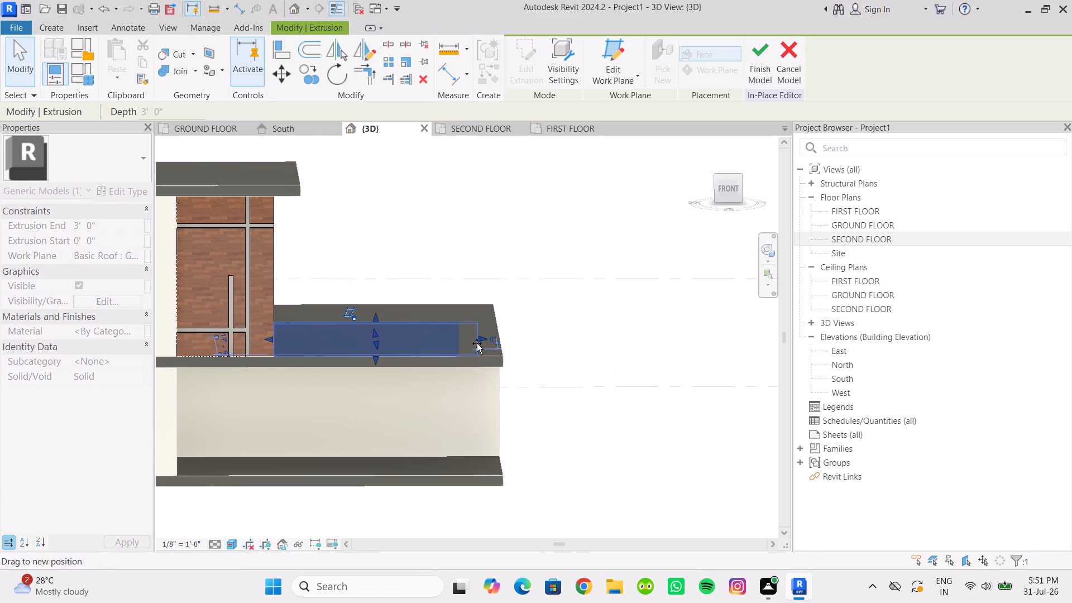
left_click_drag(477, 343, 476, 343)
left_click(540, 409)
Pull the long parapet block's front face slightly inward from the first-floor slab's front edge, narrowing the block.
scroll(541, 426, "down", 1)
middle_click_drag(535, 423, 520, 415, "shift")
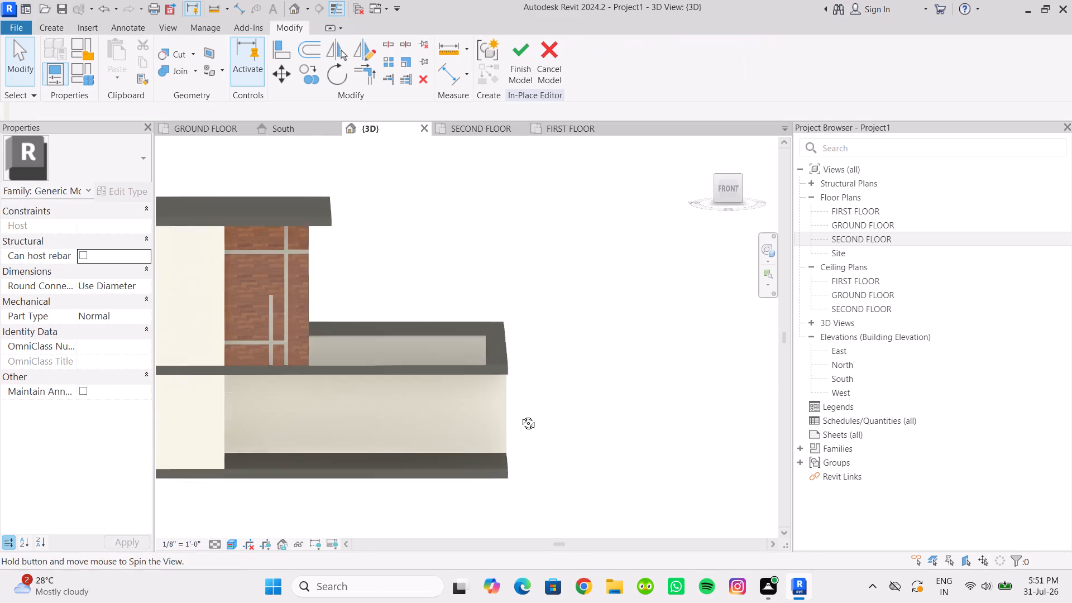
middle_click_drag(520, 415, 535, 429, "shift")
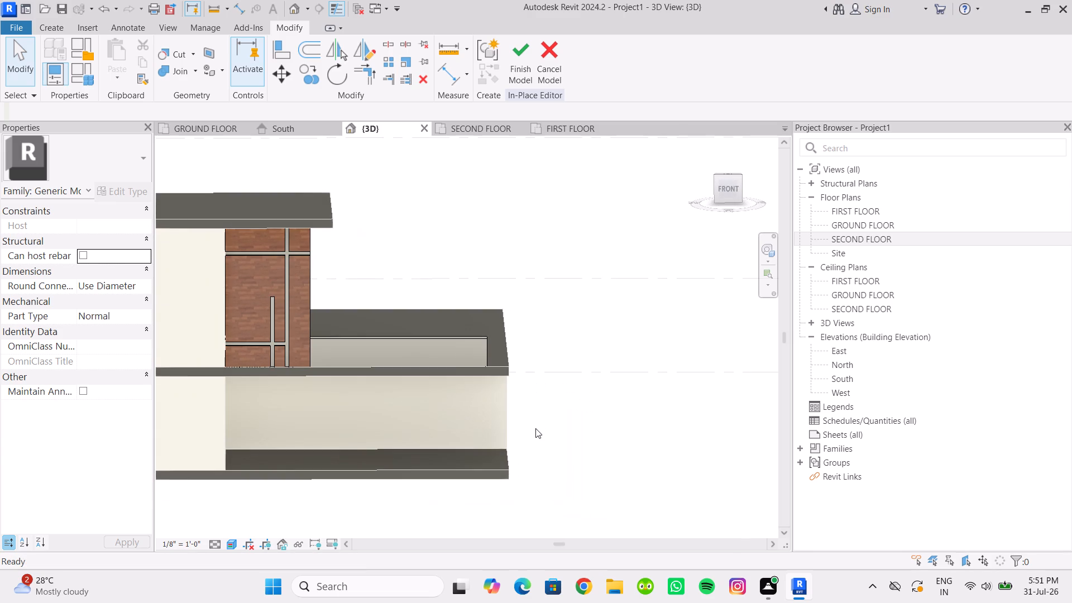
scroll(531, 410, "down", 1)
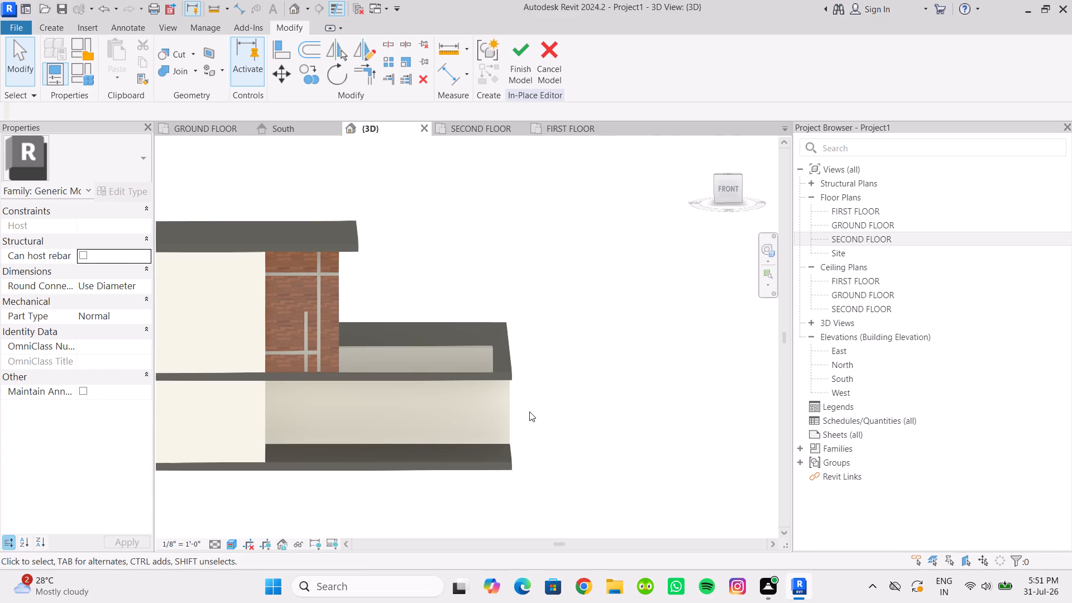
scroll(528, 413, "down", 1)
middle_click_drag(520, 413, 437, 475, "shift")
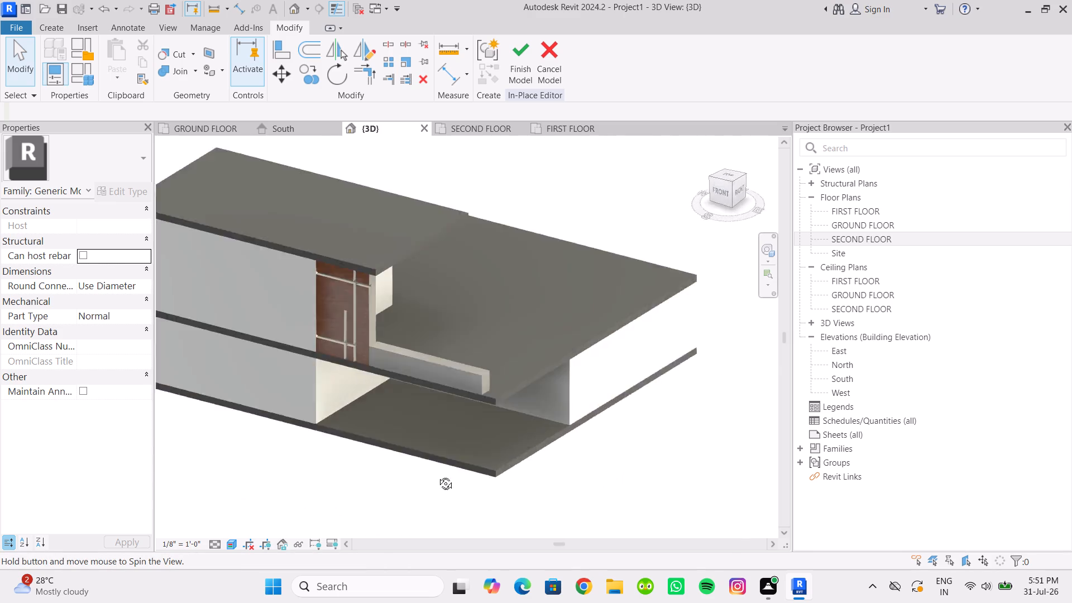
middle_click_drag(437, 475, 338, 531, "shift")
scroll(379, 411, "up", 4)
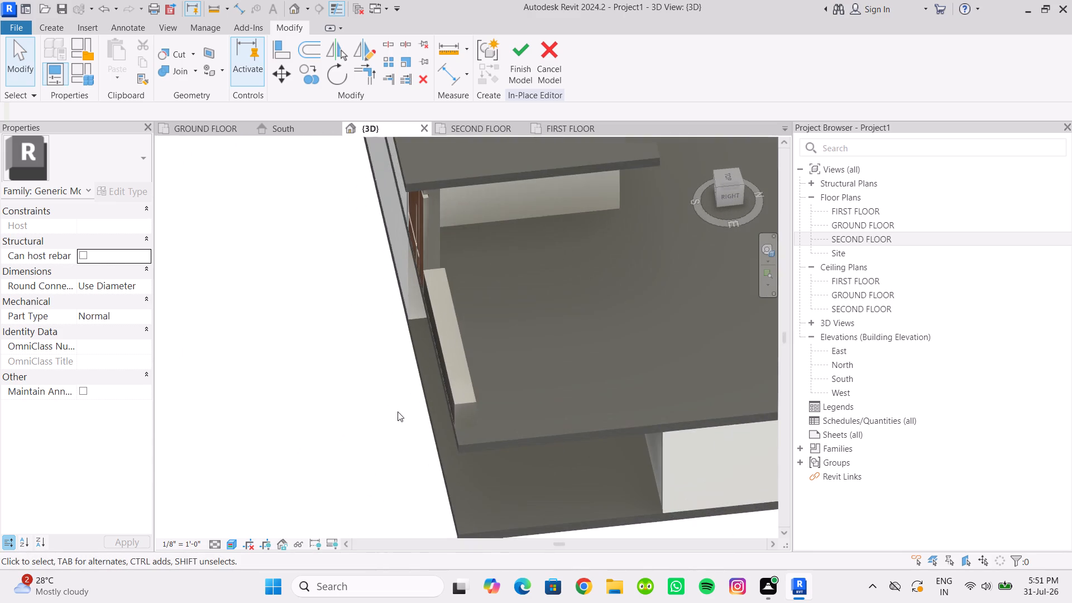
scroll(404, 416, "up", 3)
left_click(505, 372)
scroll(486, 351, "up", 4)
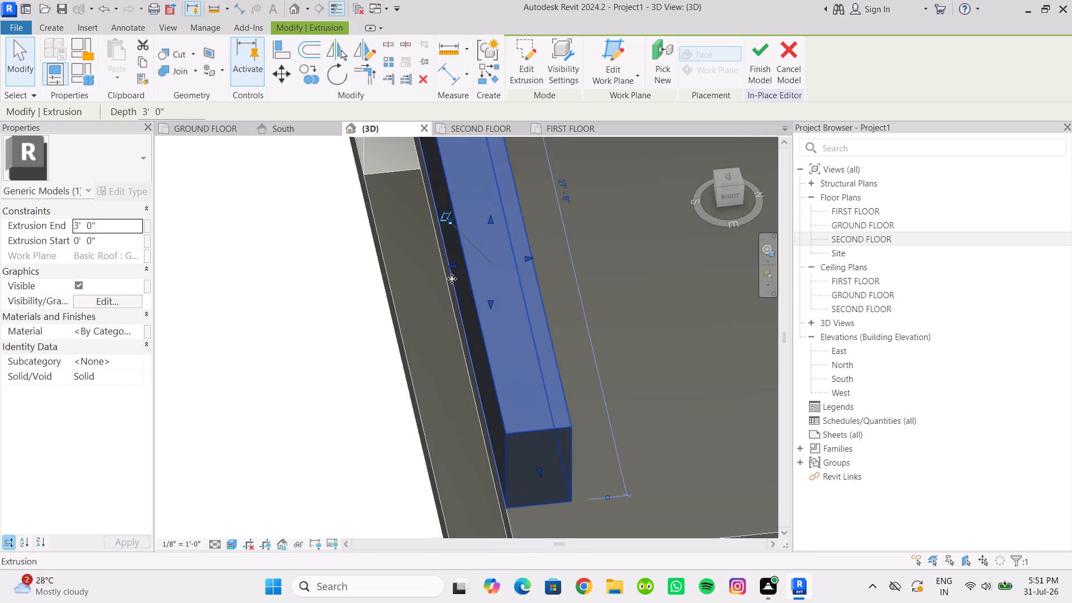
left_click_drag(450, 266, 467, 296)
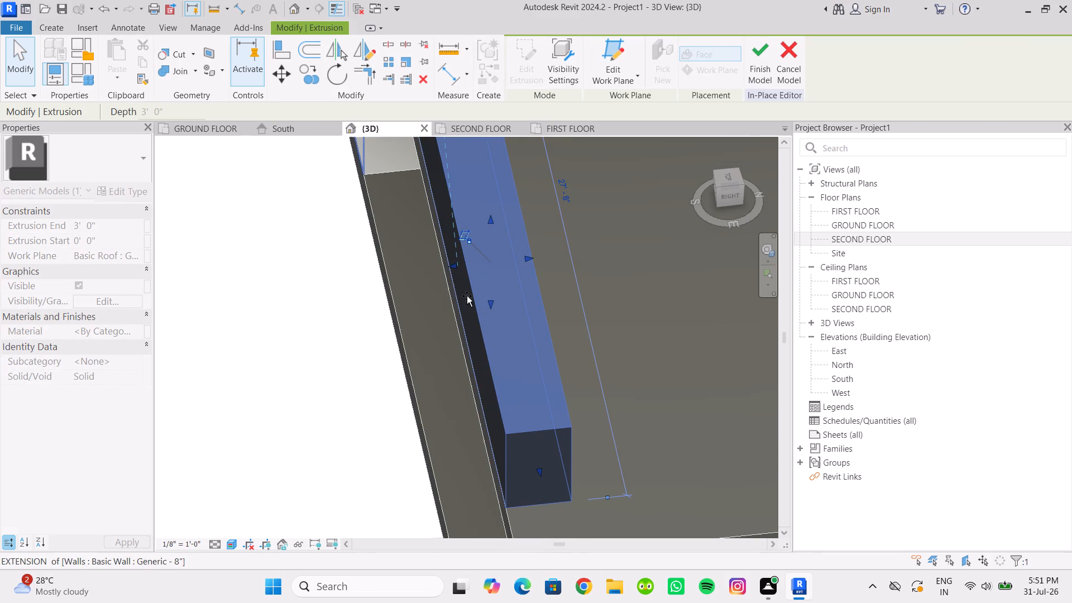
left_click_drag(467, 296, 478, 323)
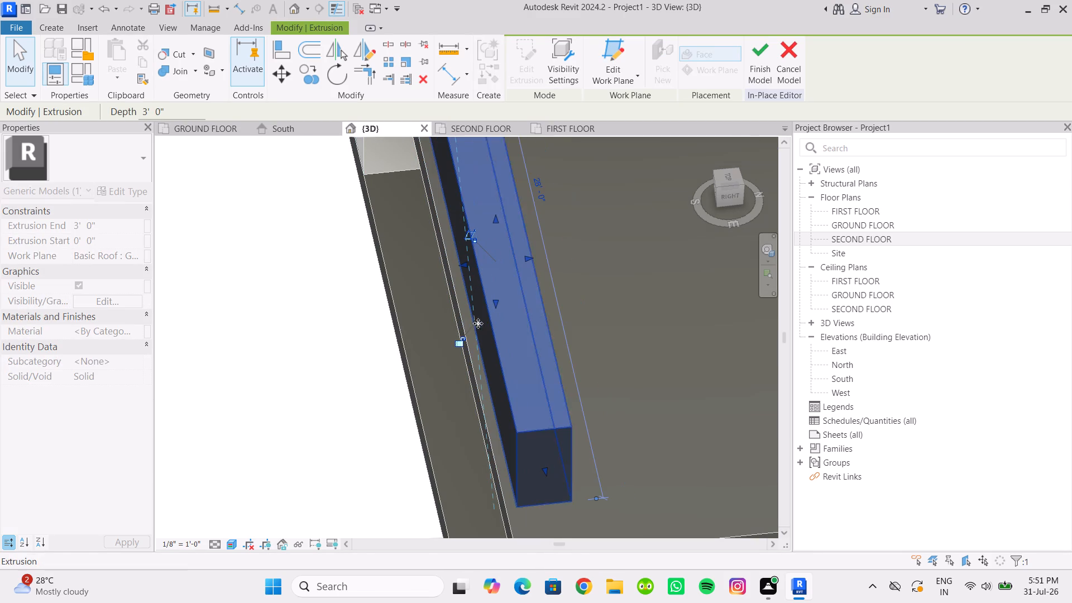
left_click(314, 349)
Create a solid extrusion from a rectangle about 2'-4" long, filling the gap between the parapet block's free end and the slab's east edge.
scroll(305, 356, "down", 2)
middle_click_drag(305, 363, 437, 296, "shift")
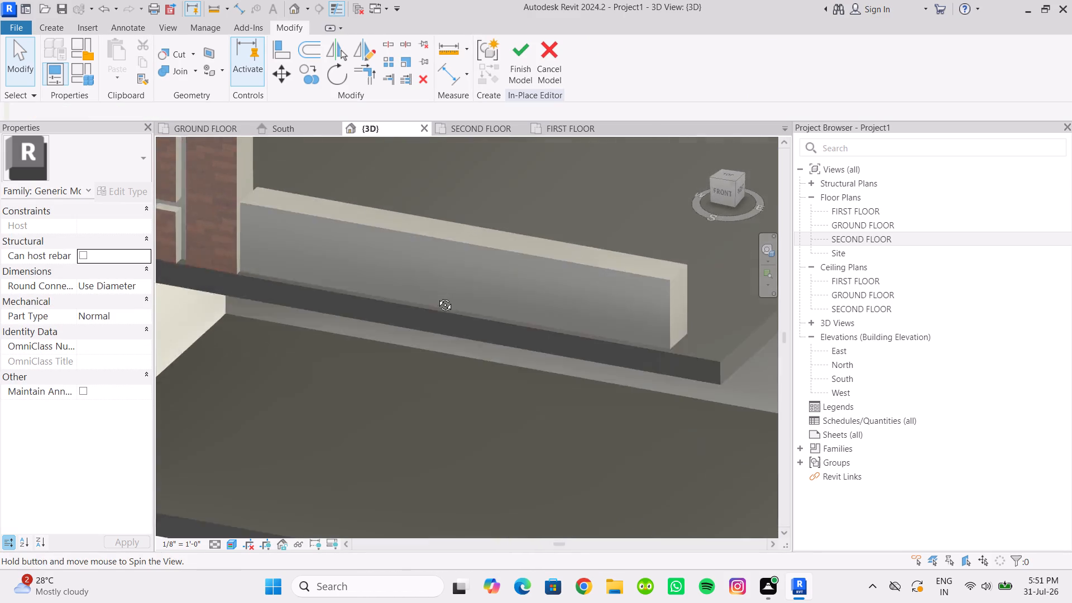
middle_click_drag(437, 296, 489, 260, "shift")
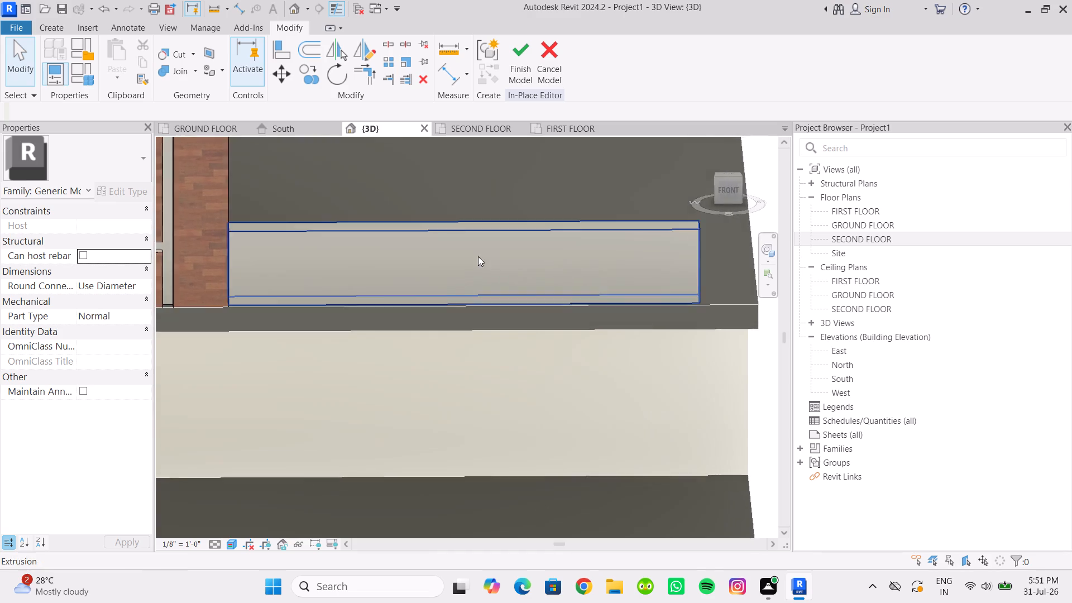
scroll(476, 257, "down", 2)
middle_click_drag(473, 261, 367, 327)
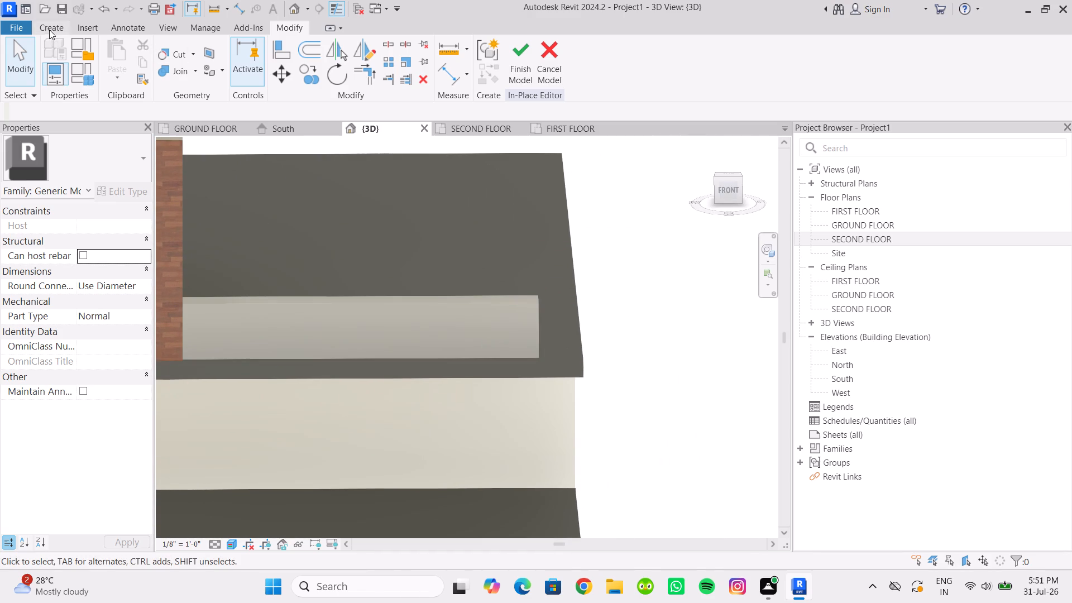
left_click(49, 30)
left_click(121, 52)
scroll(479, 285, "down", 3)
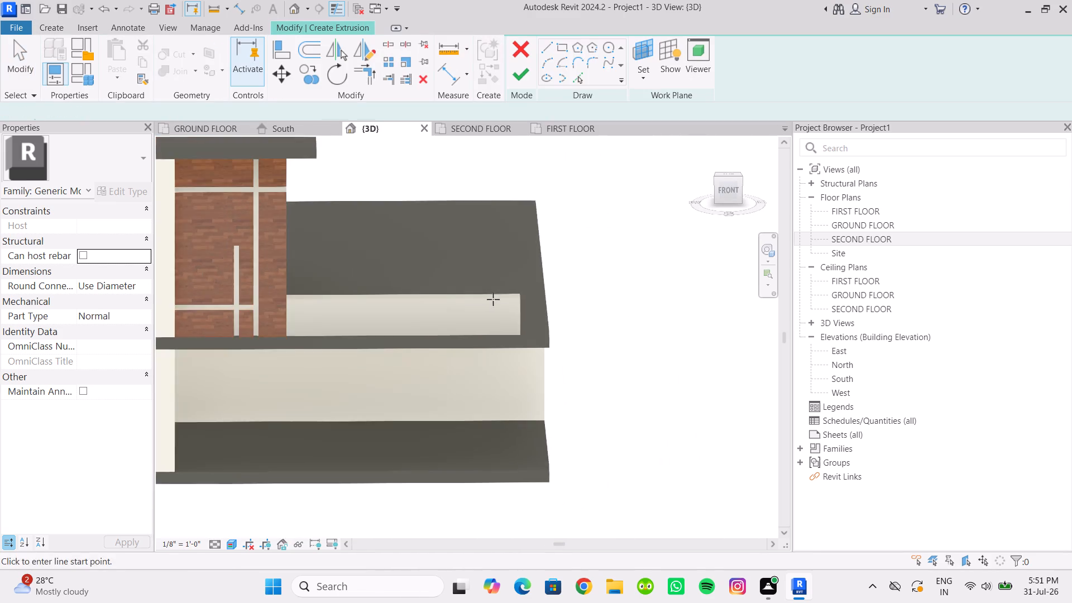
middle_click_drag(491, 300, 328, 401, "shift")
scroll(451, 426, "up", 3)
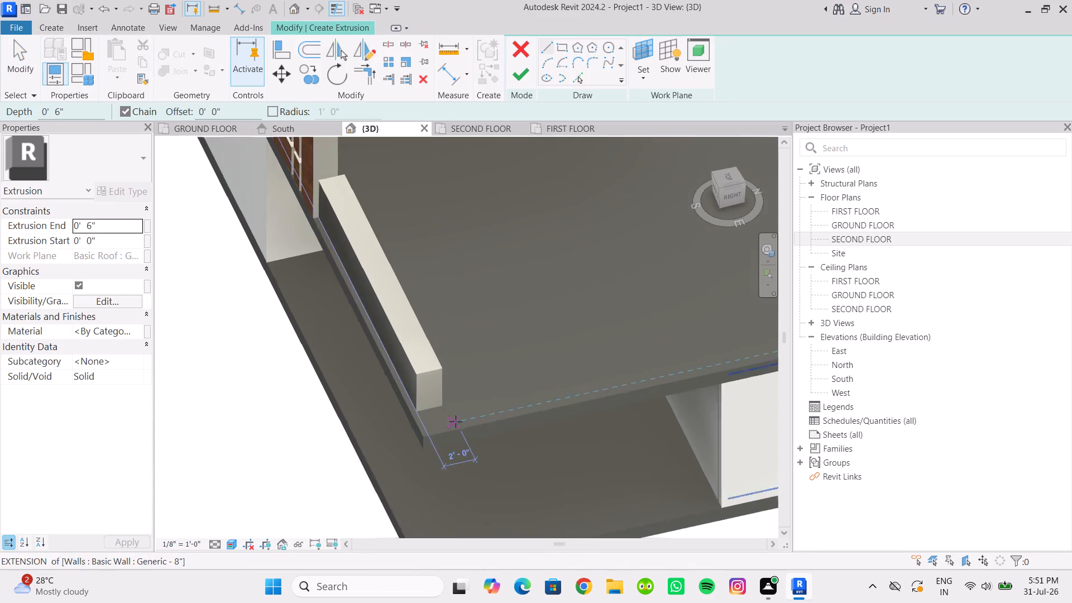
scroll(447, 417, "up", 3)
middle_click_drag(442, 418, 422, 443, "shift")
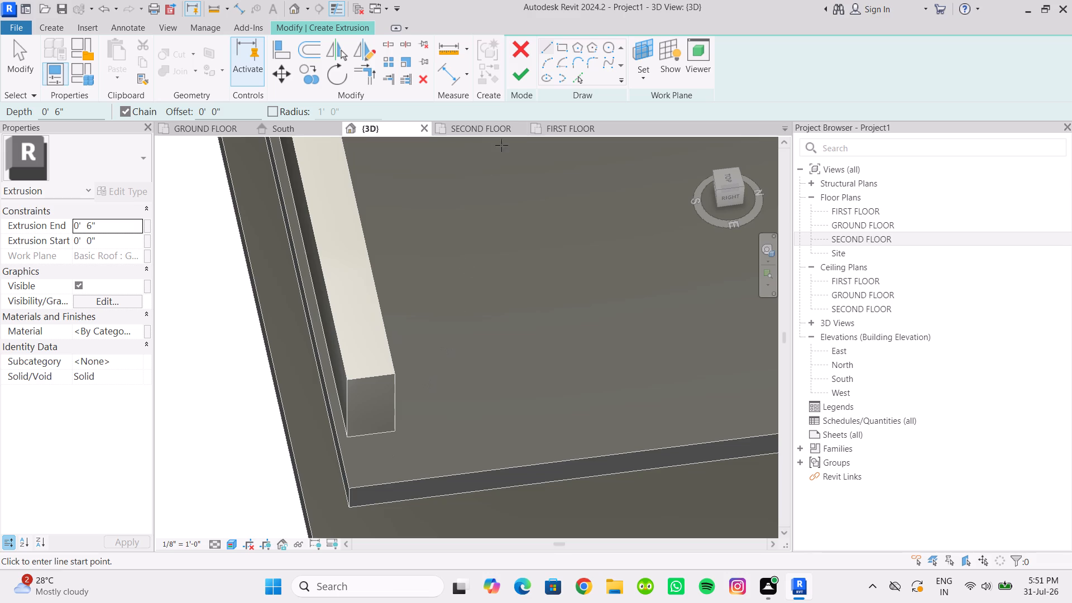
left_click(554, 49)
left_click(561, 56)
left_click(558, 51)
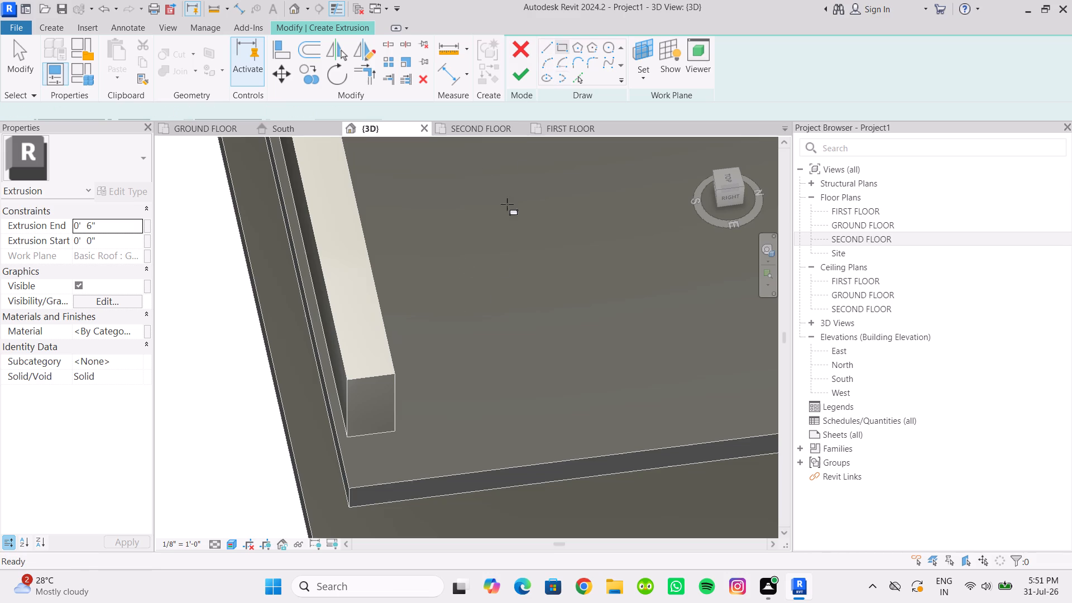
left_click(348, 437)
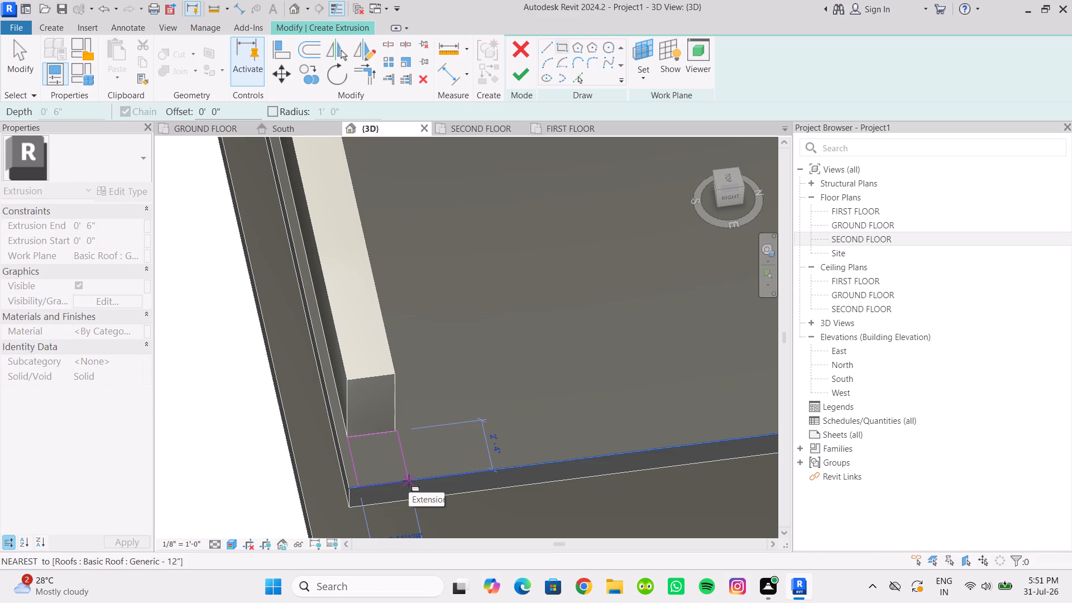
left_click(407, 481)
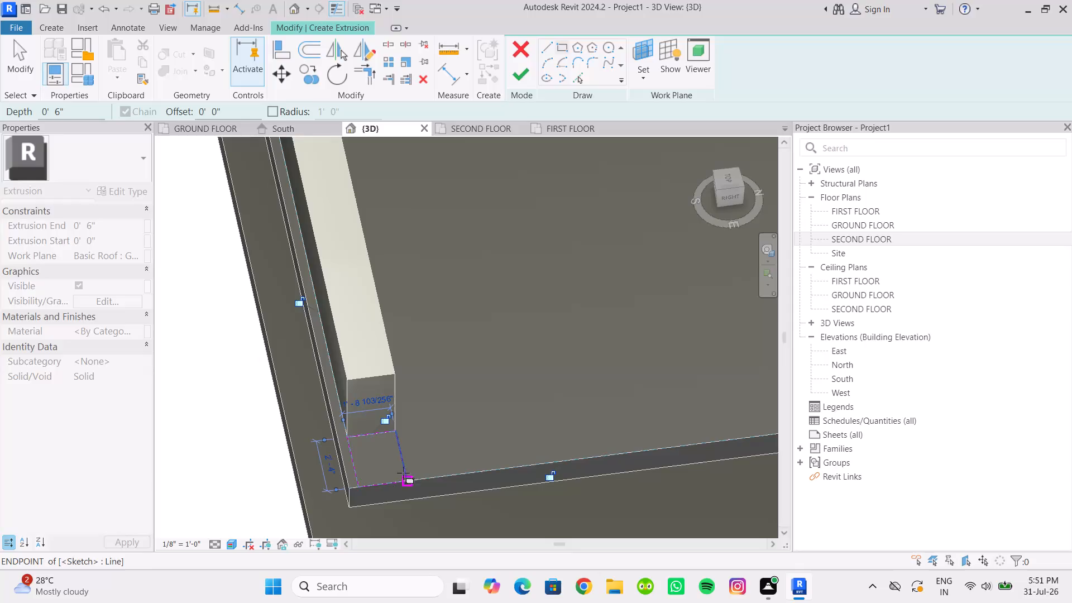
left_click(511, 79)
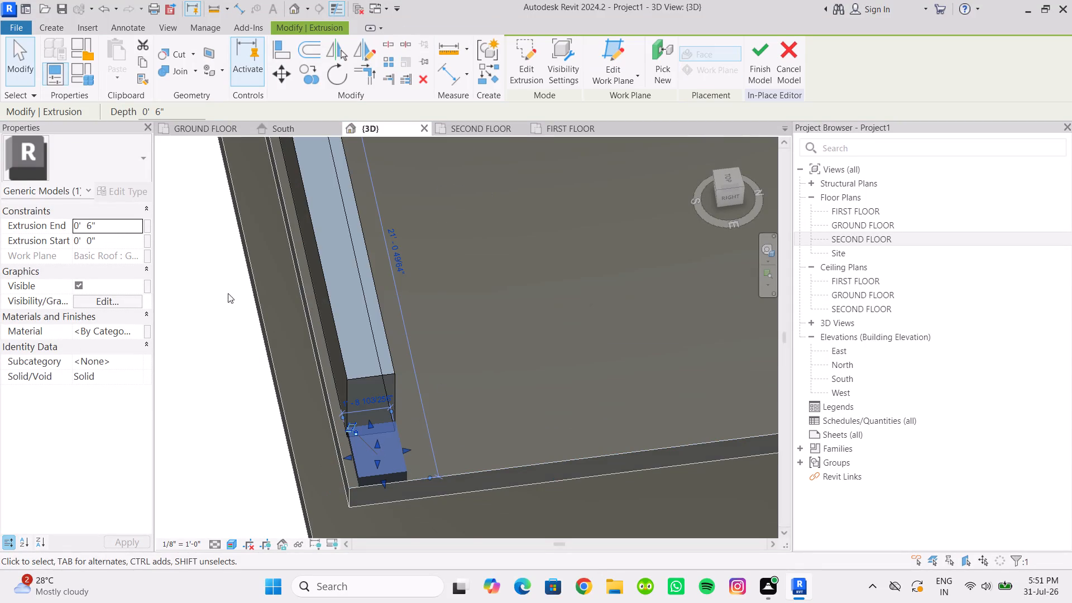
Set the extrusion end of the new corner block to 3'.
left_click(107, 227)
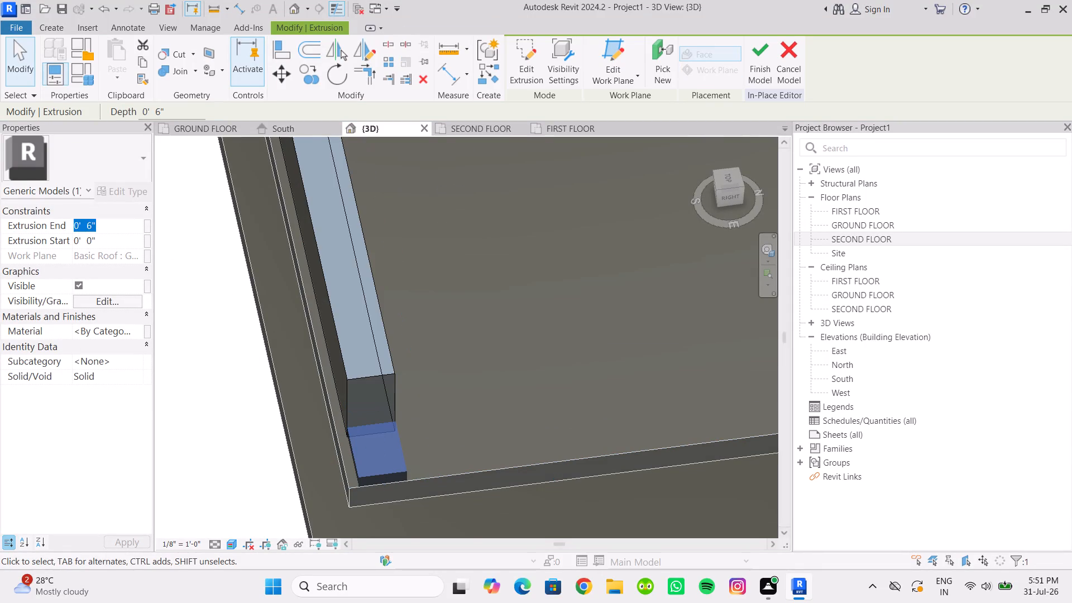
type("3'")
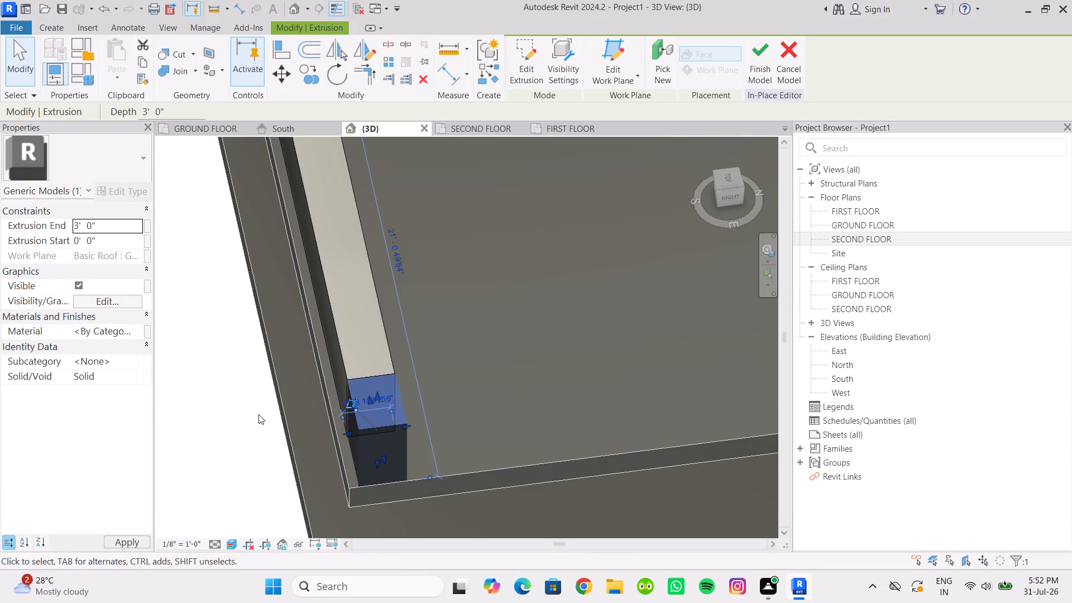
Extend the corner block's front face outward to the first-floor slab's front edge.
scroll(259, 414, "down", 2)
middle_click_drag(259, 414, 274, 394, "shift")
scroll(317, 446, "up", 2)
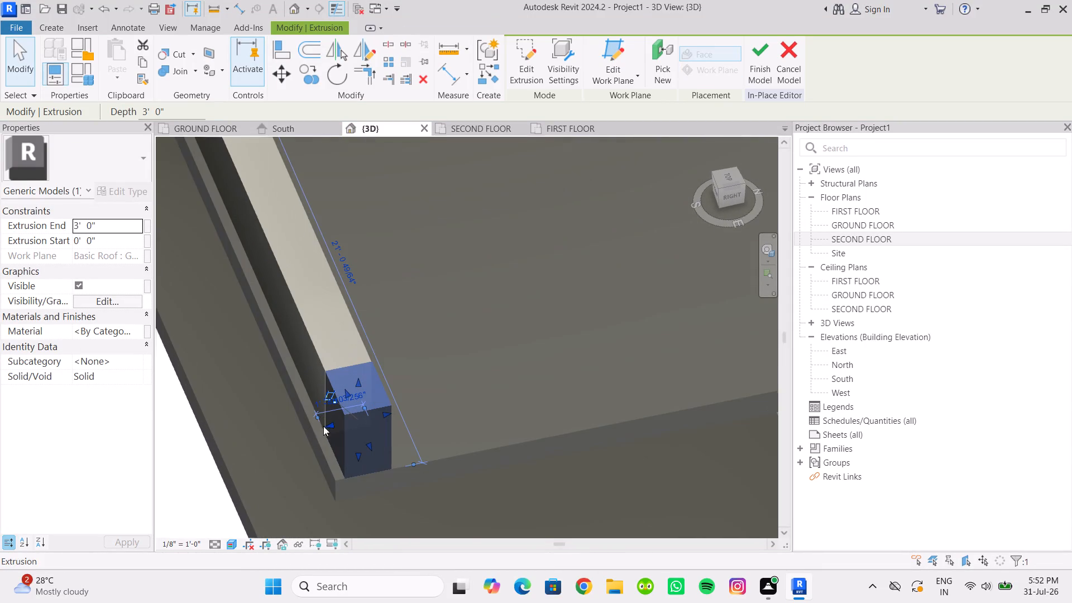
left_click_drag(328, 425, 327, 449)
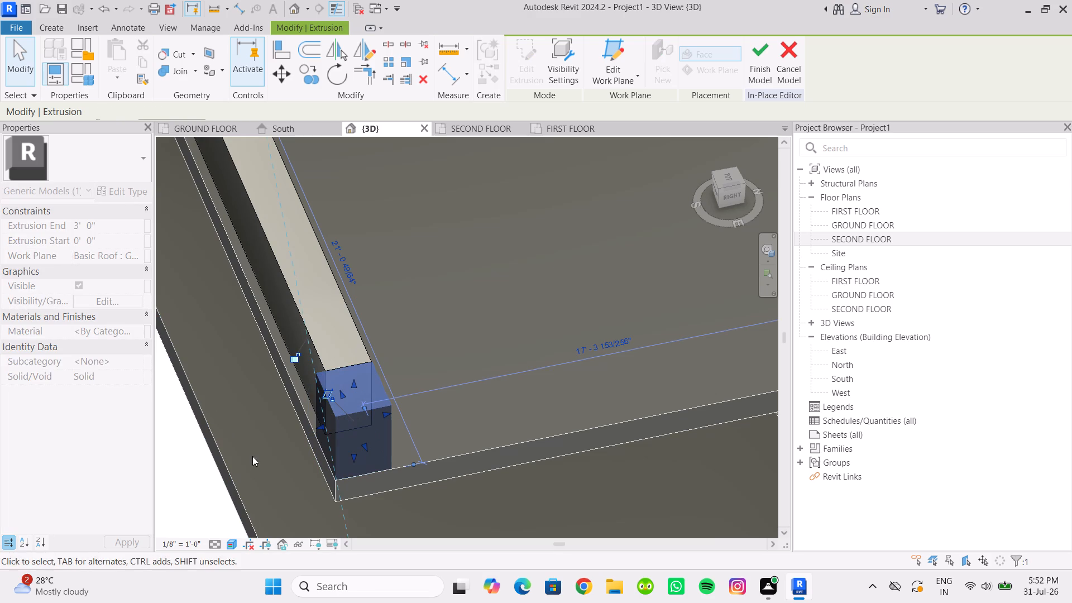
left_click(199, 476)
Shorten the corner block by moving its inner face toward the slab's east edge, away from the long parapet block.
scroll(205, 475, "down", 4)
middle_click_drag(213, 472, 374, 406, "shift")
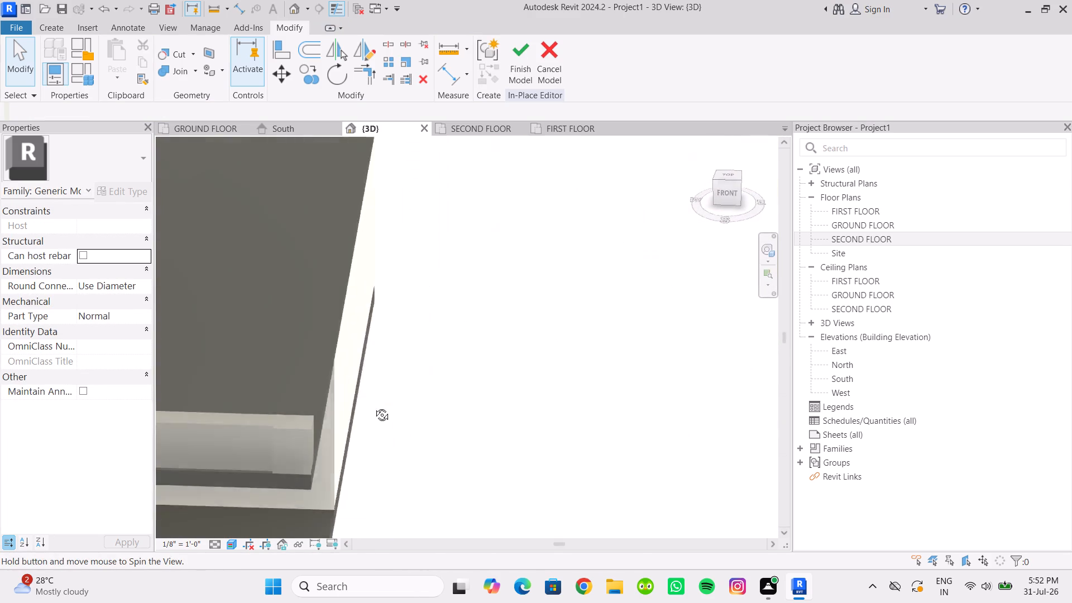
middle_click_drag(374, 406, 376, 405, "shift")
scroll(311, 414, "down", 3)
middle_click_drag(297, 416, 518, 321)
scroll(481, 356, "down", 3)
middle_click_drag(468, 362, 478, 308, "shift")
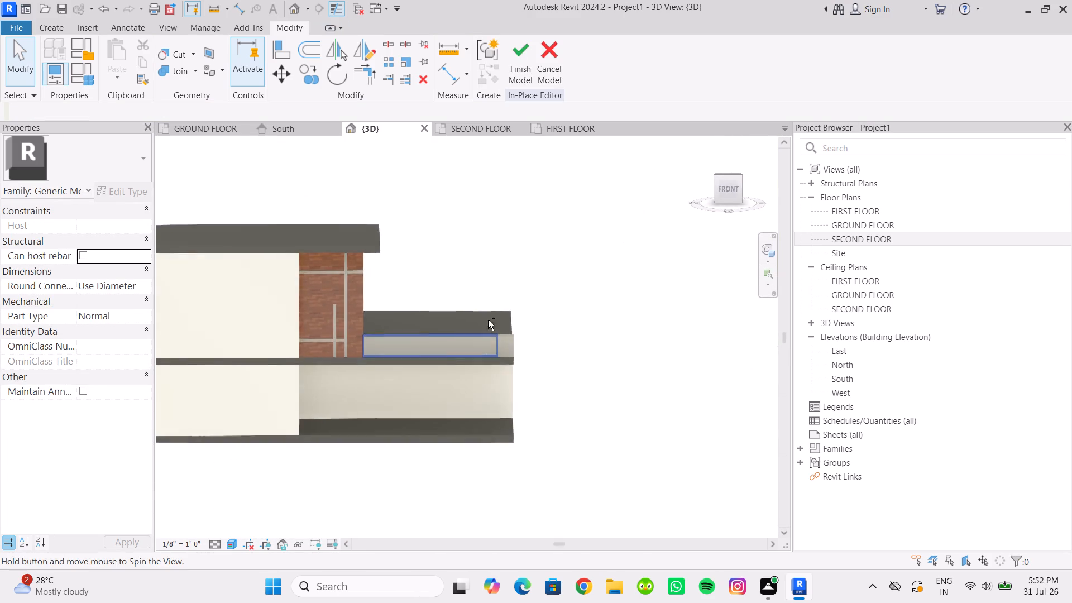
scroll(478, 347, "up", 4)
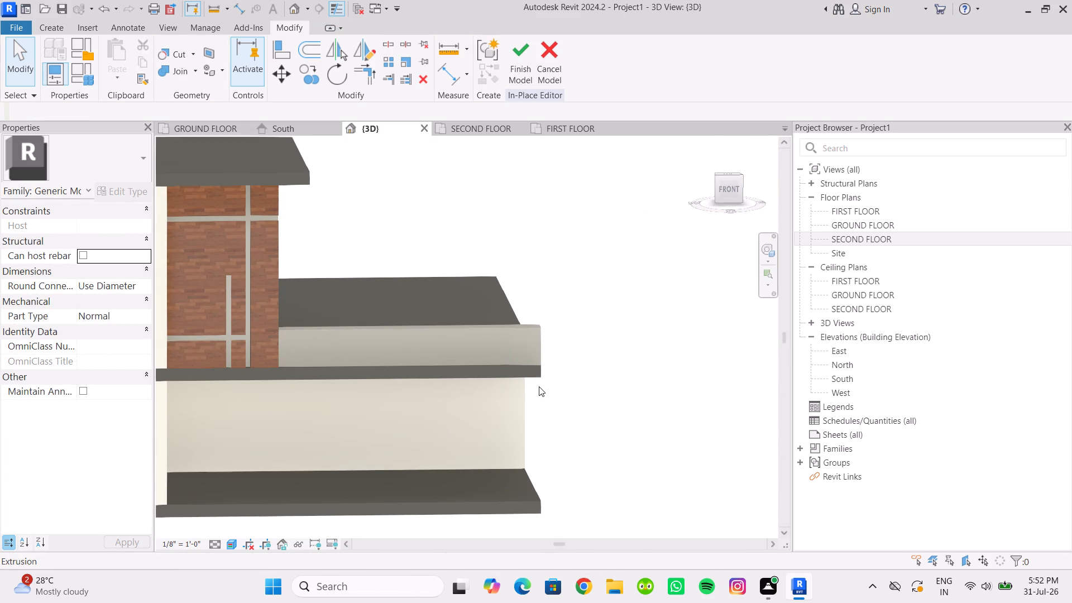
scroll(537, 385, "up", 1)
scroll(463, 344, "up", 4)
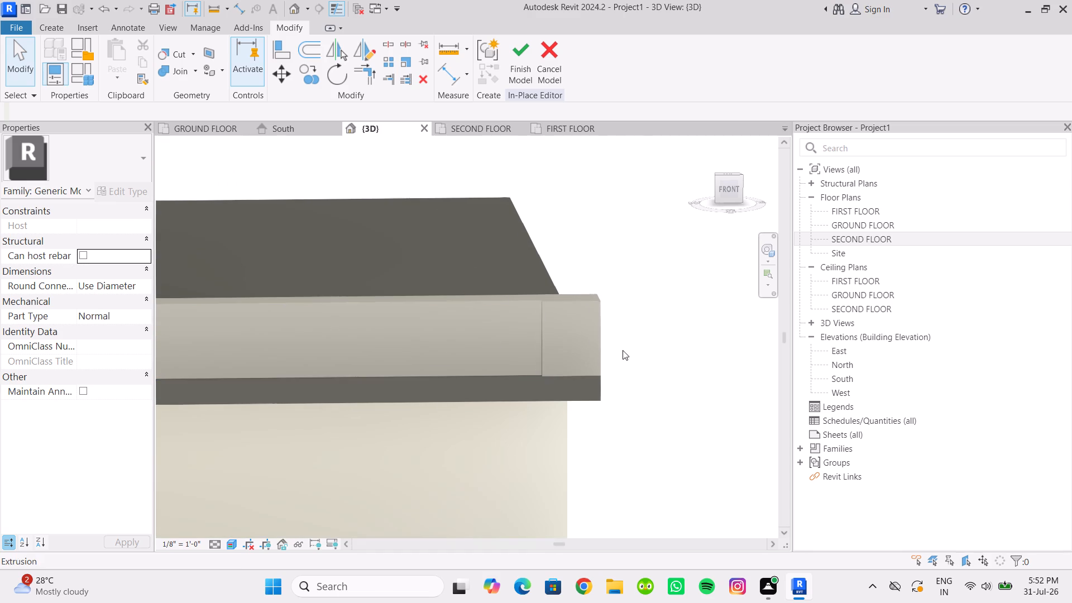
left_click(592, 349)
left_click(652, 340)
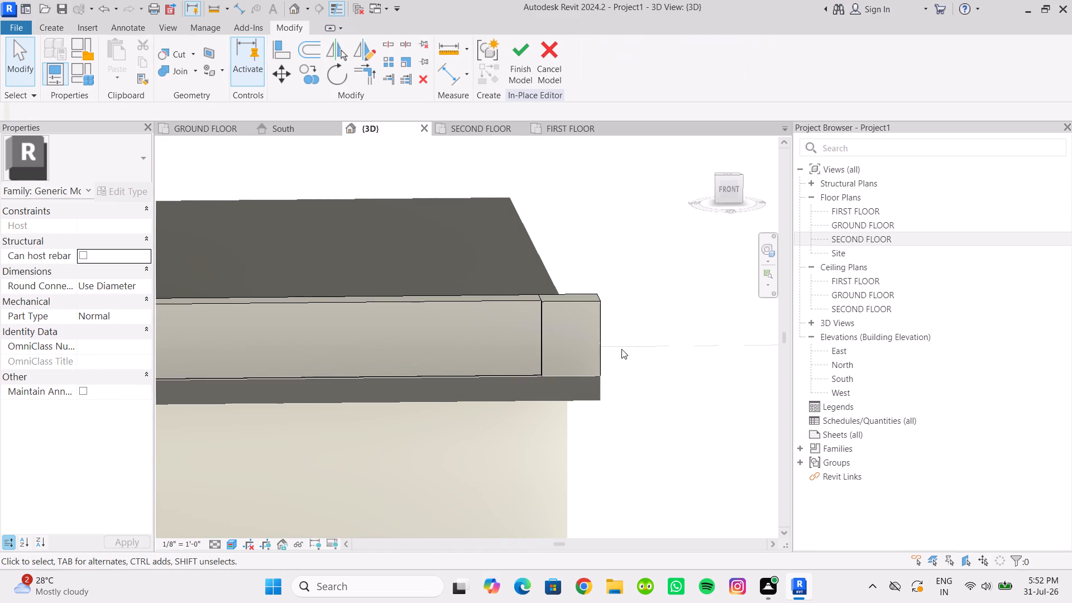
scroll(541, 353, "up", 2)
left_click(570, 338)
scroll(551, 341, "up", 3)
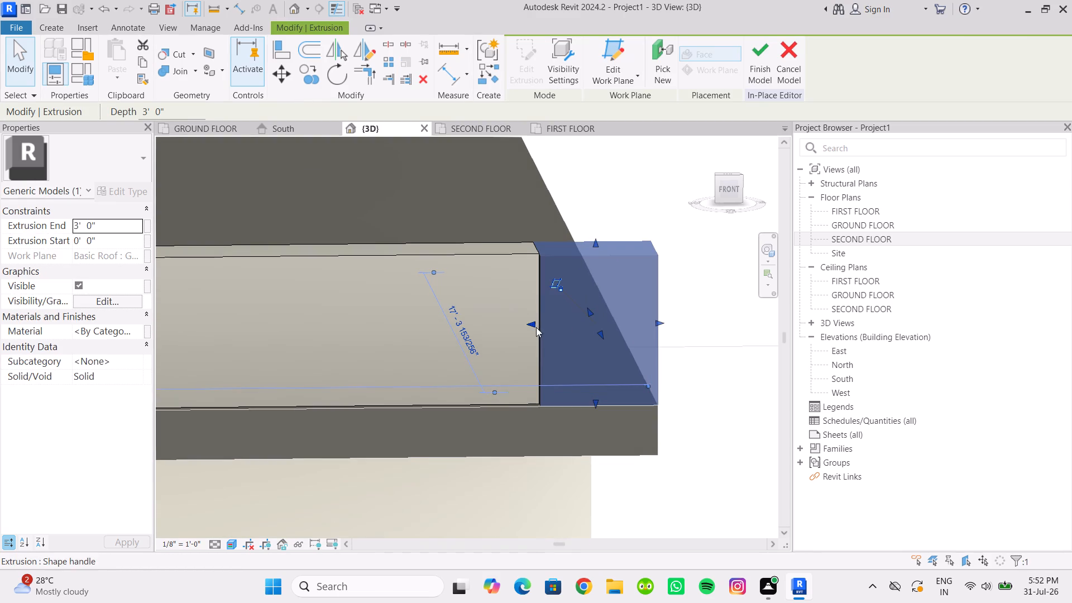
left_click_drag(532, 324, 585, 351)
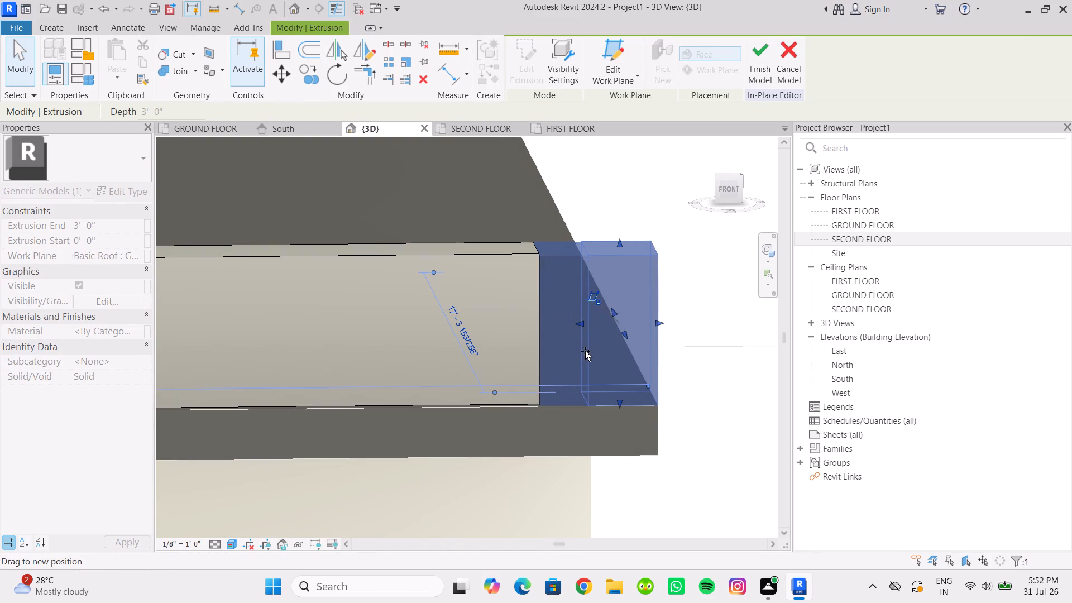
left_click_drag(585, 351, 586, 352)
left_click(695, 399)
Stretch the long parapet block's free end until it meets the corner block's inner face.
left_click(518, 360)
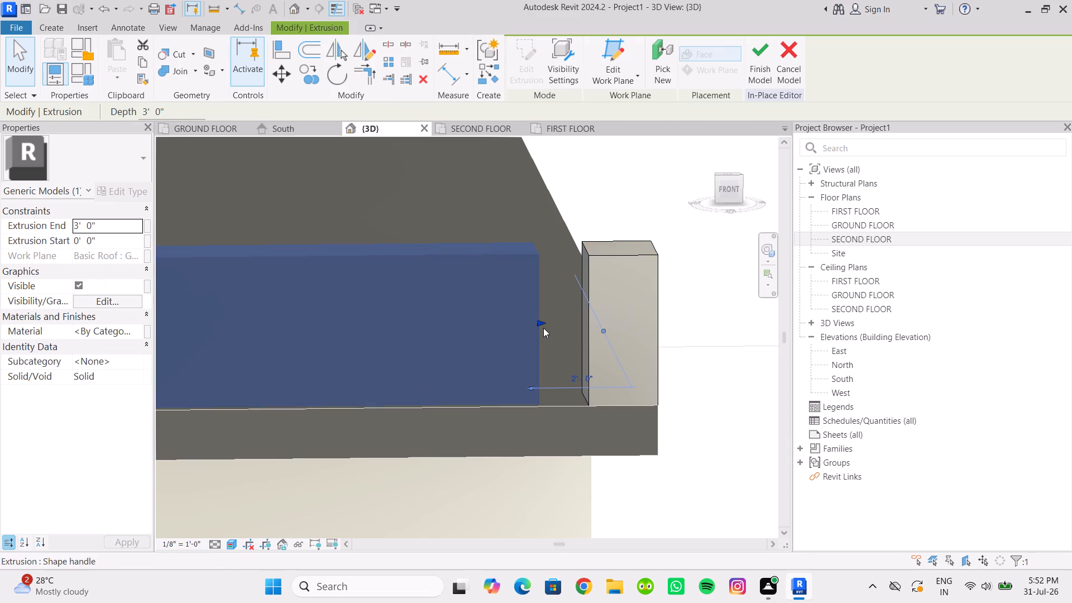
left_click_drag(542, 324, 585, 343)
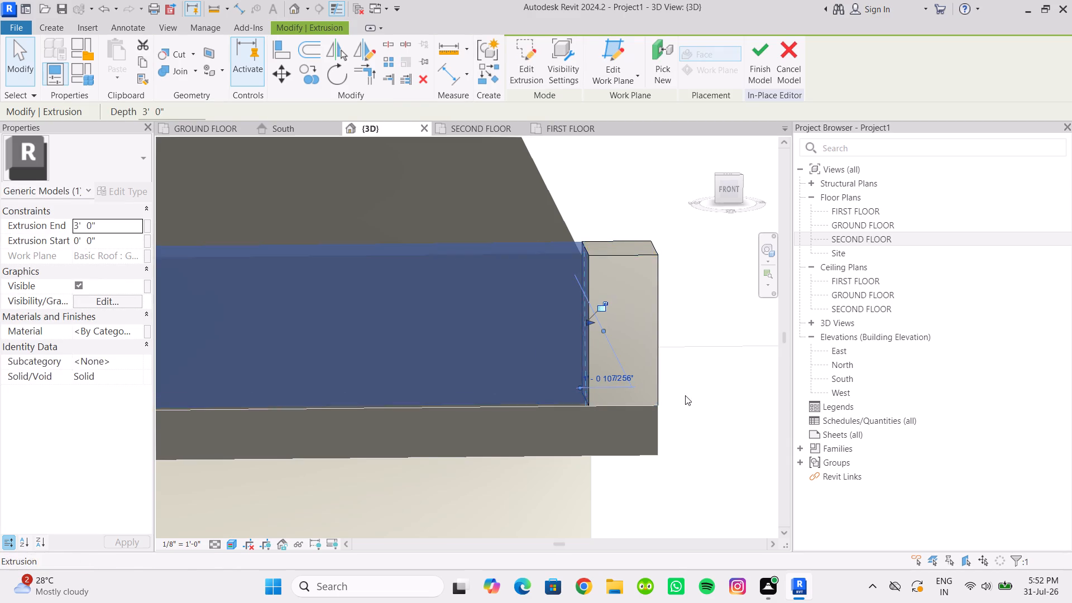
left_click(686, 395)
Raise the corner block's top face to a depth of about 6'-7", forming a taller post at the terrace corner.
scroll(686, 398, "down", 8)
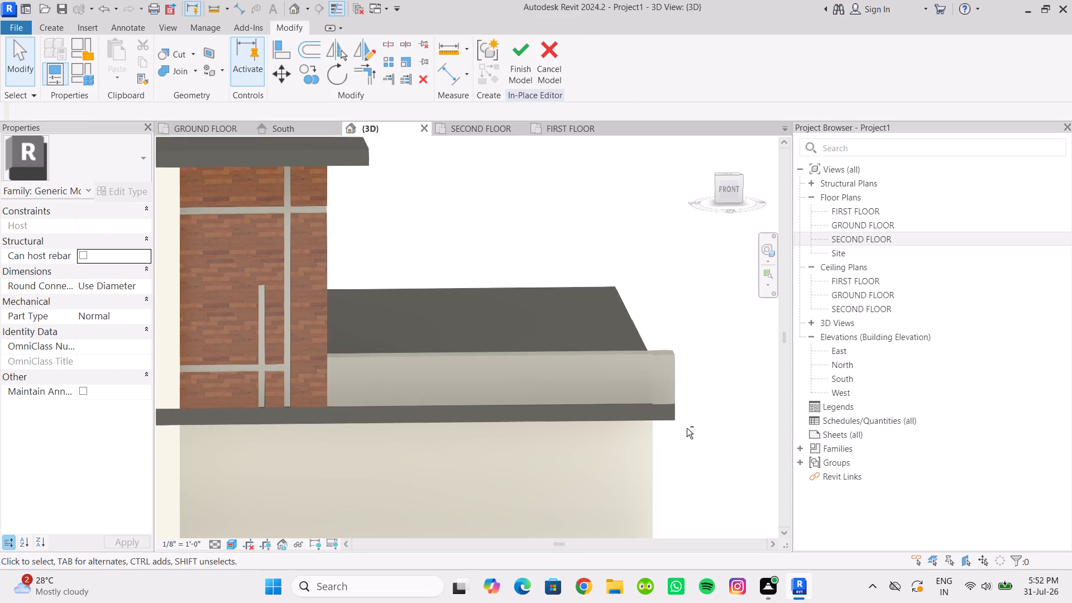
middle_click_drag(682, 427, 687, 439, "shift")
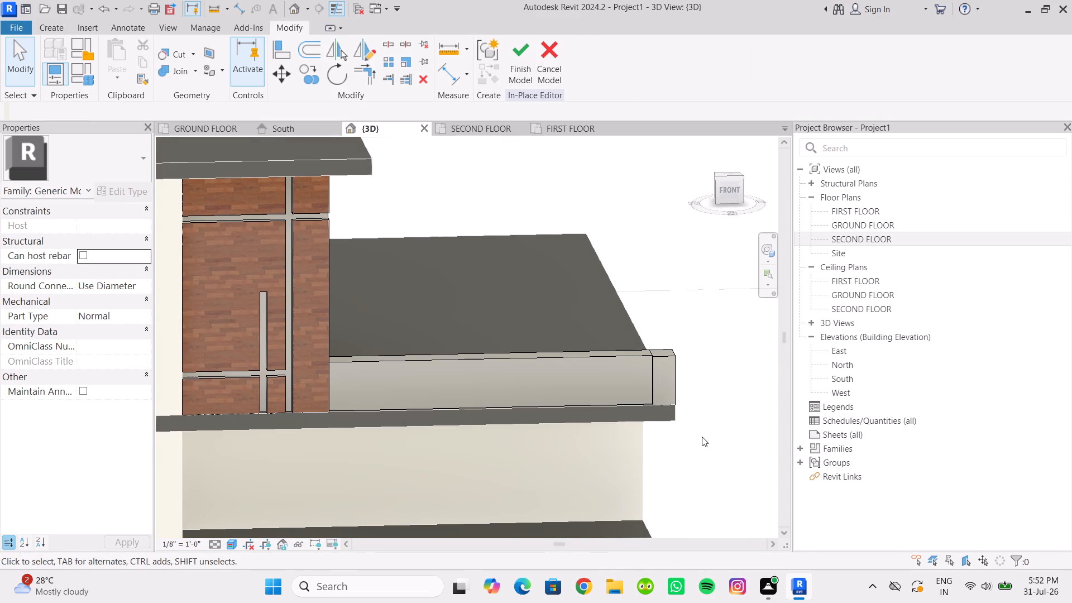
middle_click_drag(701, 437, 681, 433)
scroll(673, 434, "up", 2)
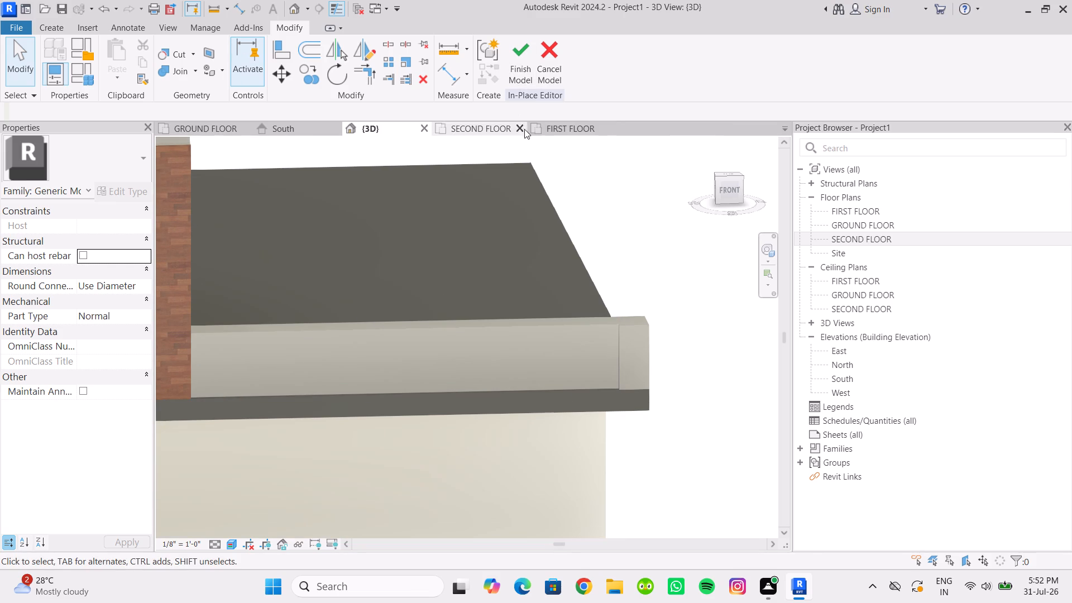
left_click(633, 338)
left_click_drag(632, 316, 627, 243)
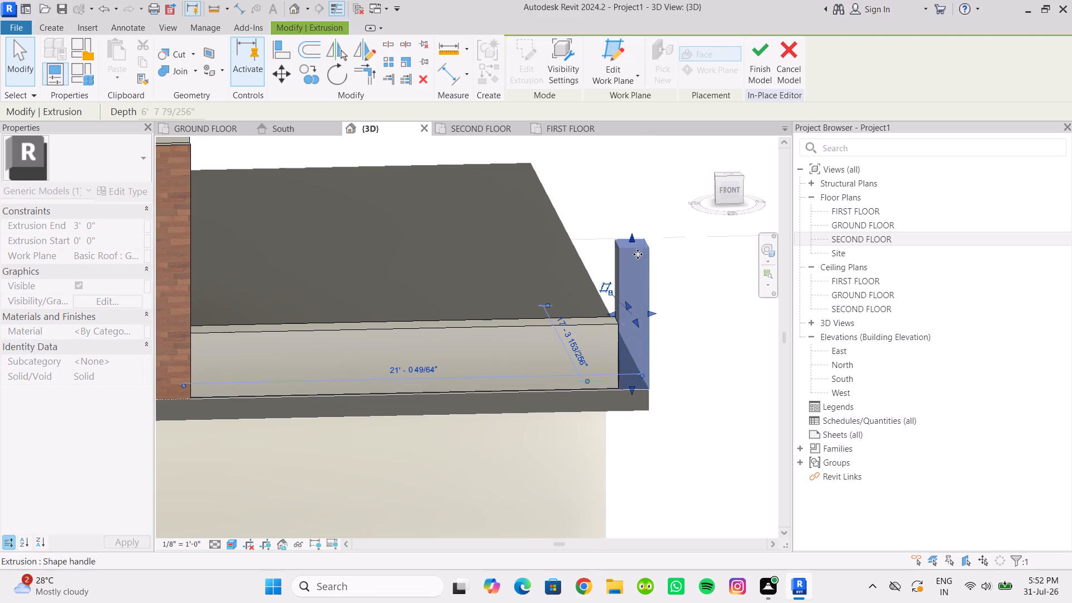
Set the terrace corner post's extrusion end to 6'5".
scroll(659, 314, "down", 5)
middle_click_drag(659, 315, 648, 278, "shift")
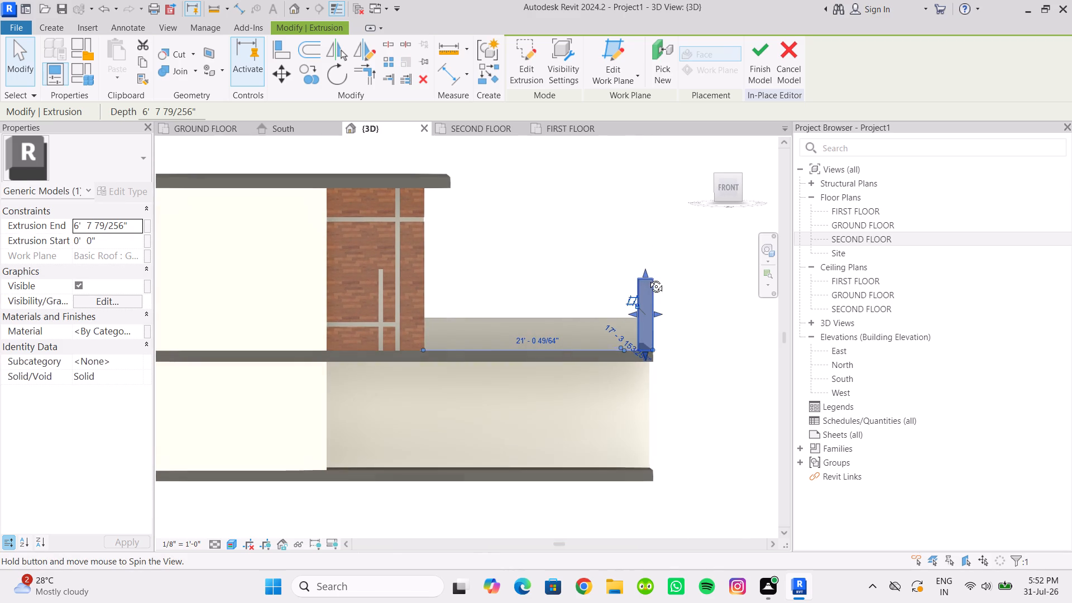
middle_click_drag(648, 278, 648, 279, "shift")
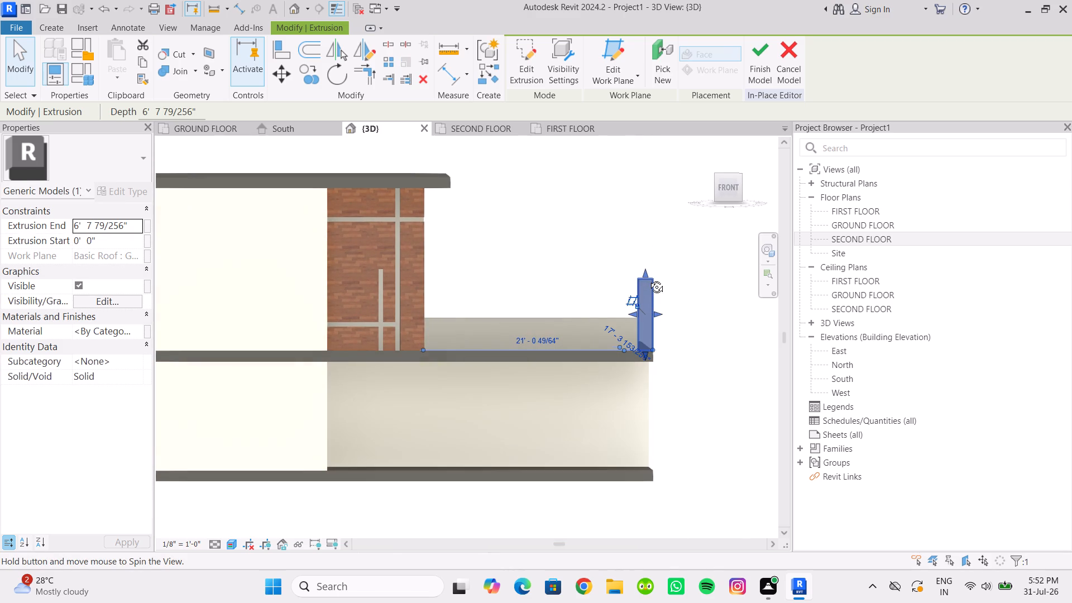
middle_click_drag(648, 279, 654, 282, "shift")
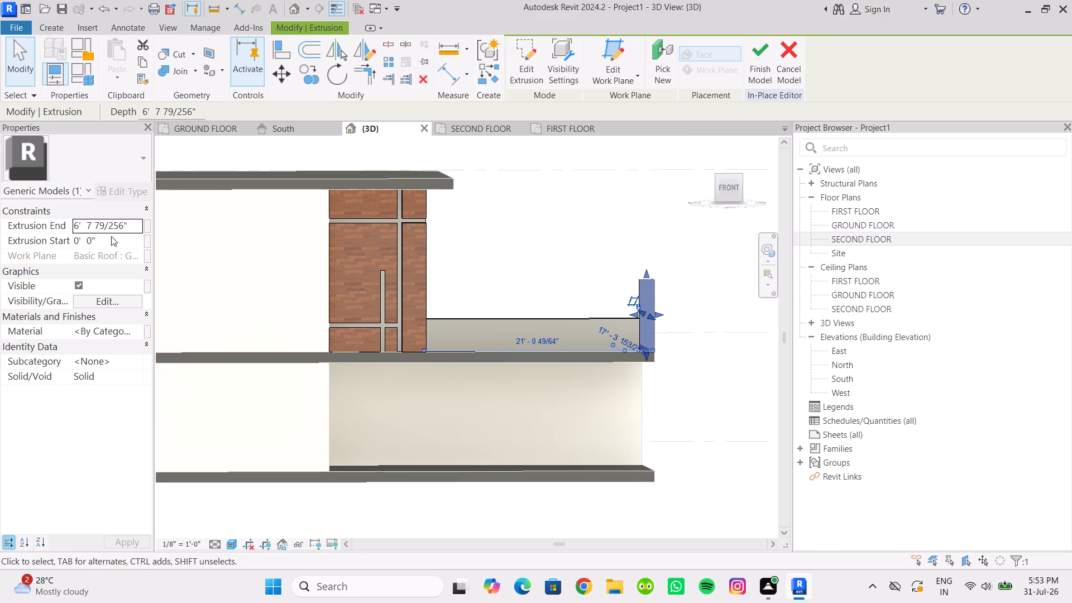
left_click(130, 226)
left_click_drag(130, 226, 60, 233)
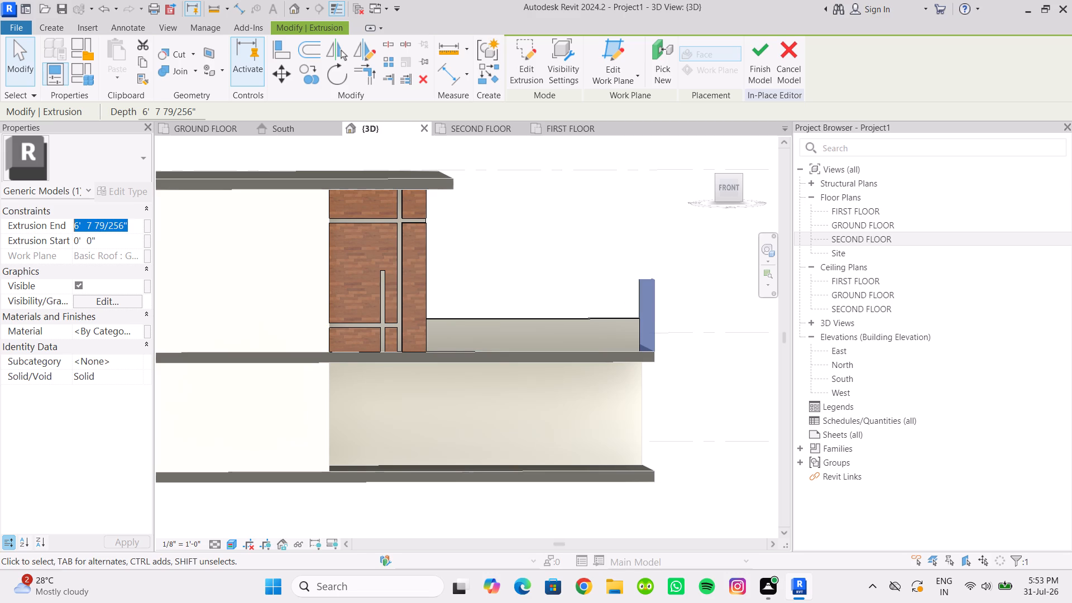
left_click_drag(60, 233, 58, 234)
type("6'5")
key("shift+quotedbl")
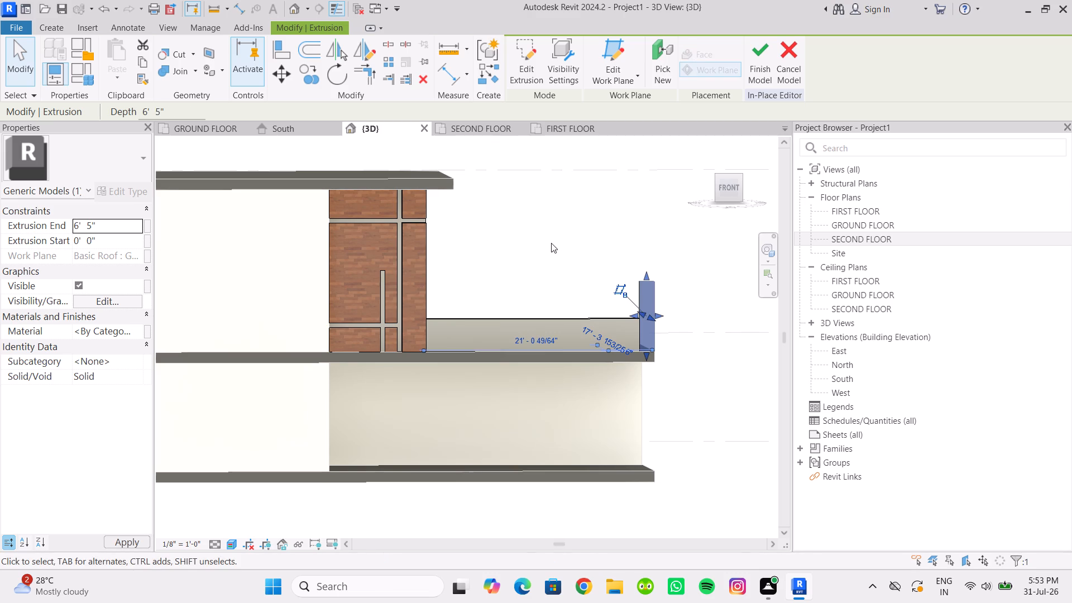
Deselect the corner post and finish the in-place parapet model.
scroll(556, 262, "down", 3)
left_click(653, 478)
scroll(640, 456, "down", 1)
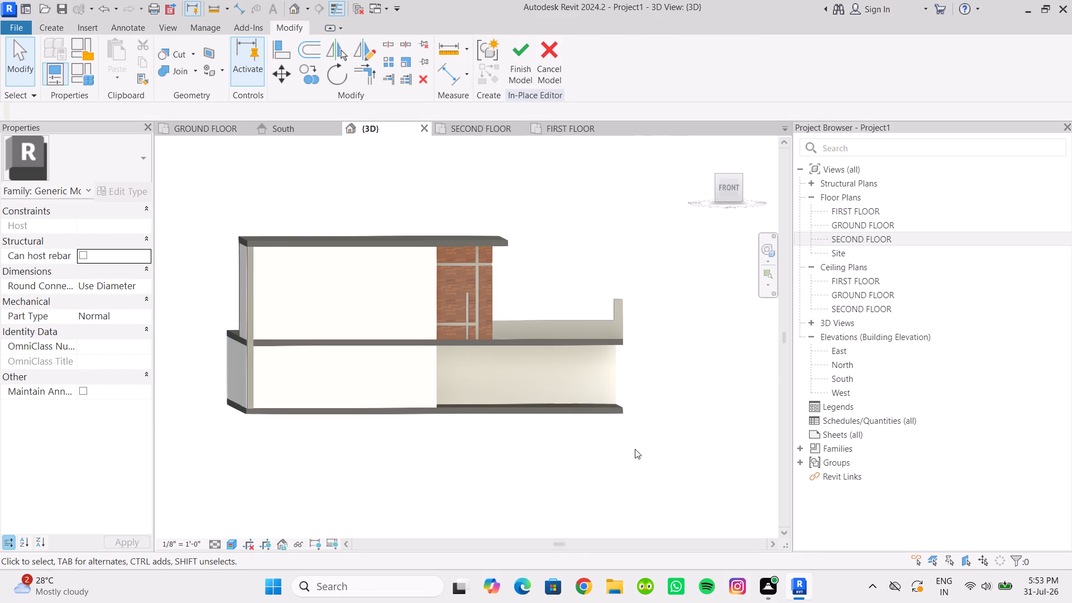
middle_click_drag(634, 449, 627, 483, "shift")
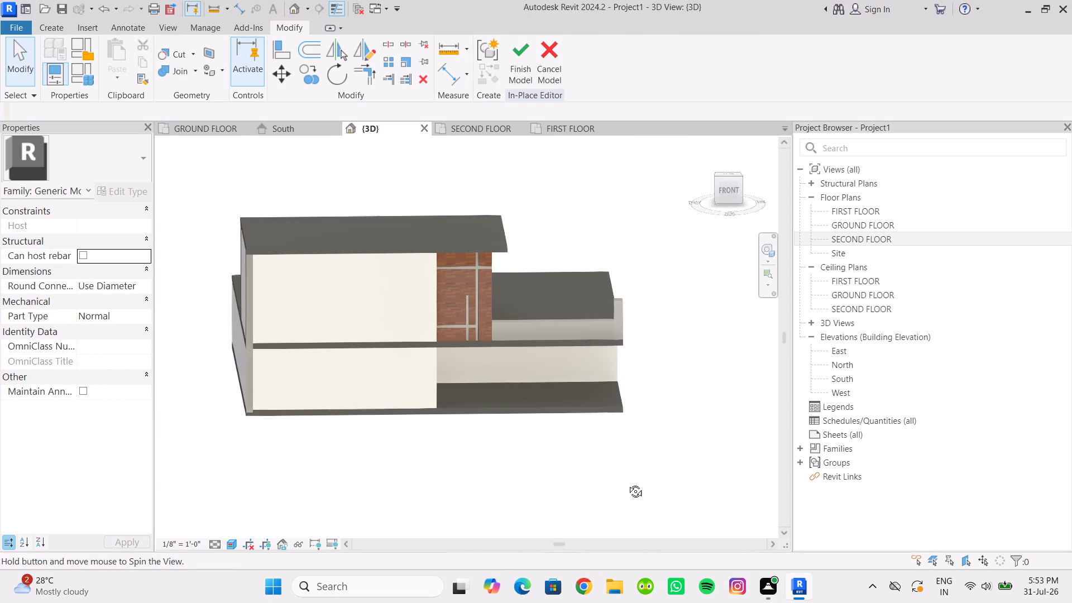
middle_click_drag(627, 483, 629, 481, "shift")
left_click(513, 74)
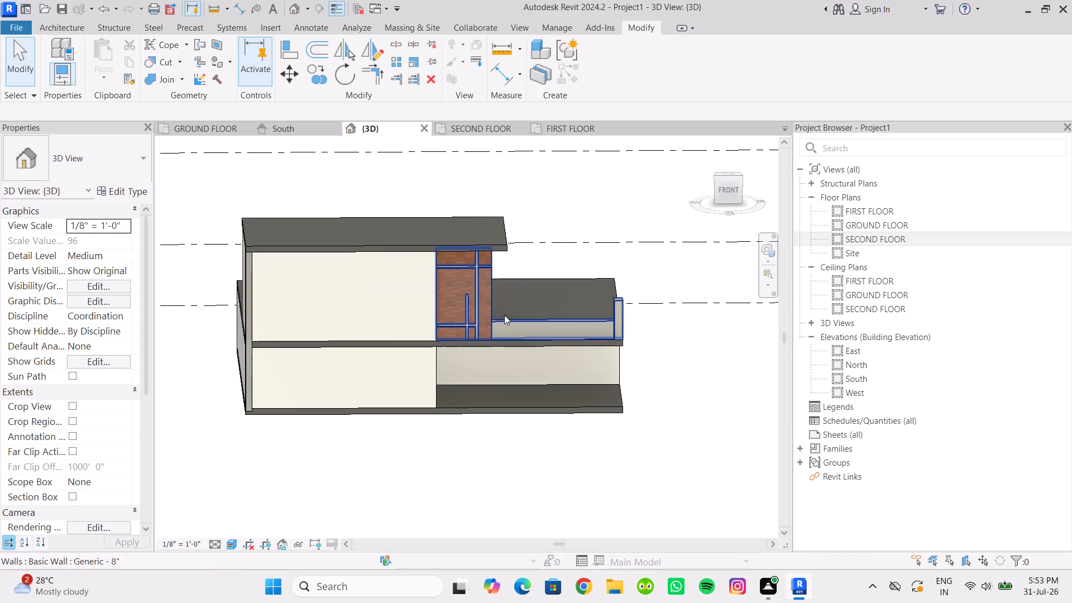
Start the Materials command and save the project as ELEVATION AND DESIGN in the REVIT ARCH PRACTICE folder.
scroll(557, 318, "up", 1)
left_click(558, 28)
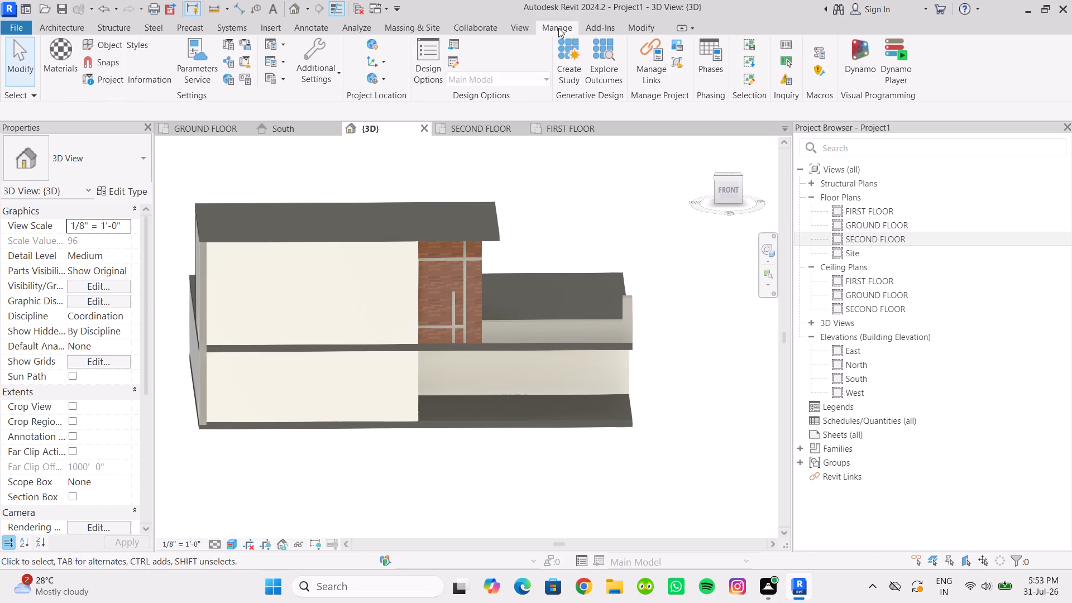
left_click(55, 57)
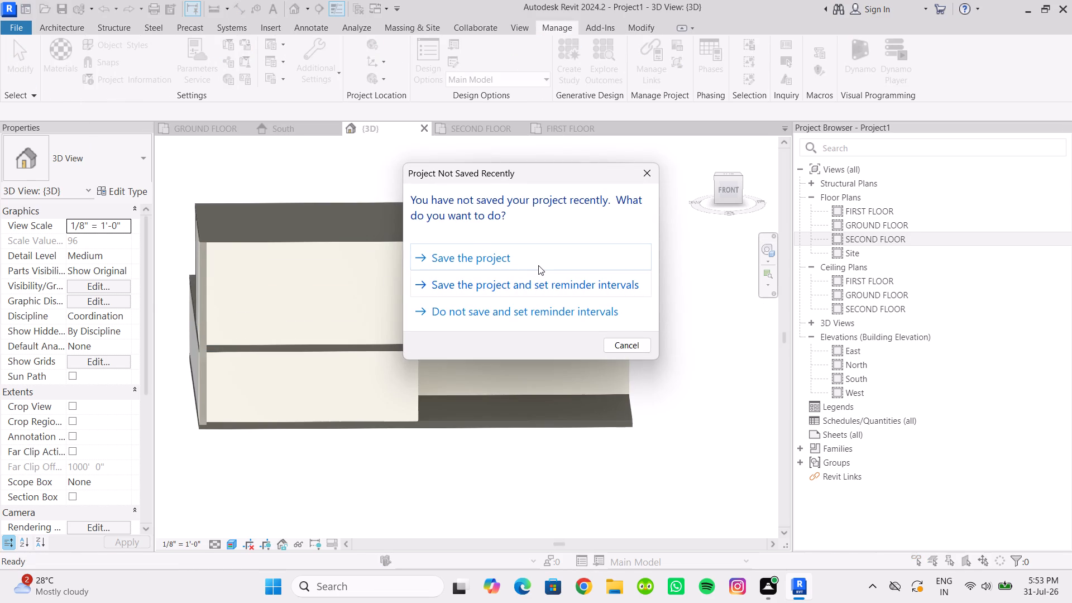
left_click(538, 265)
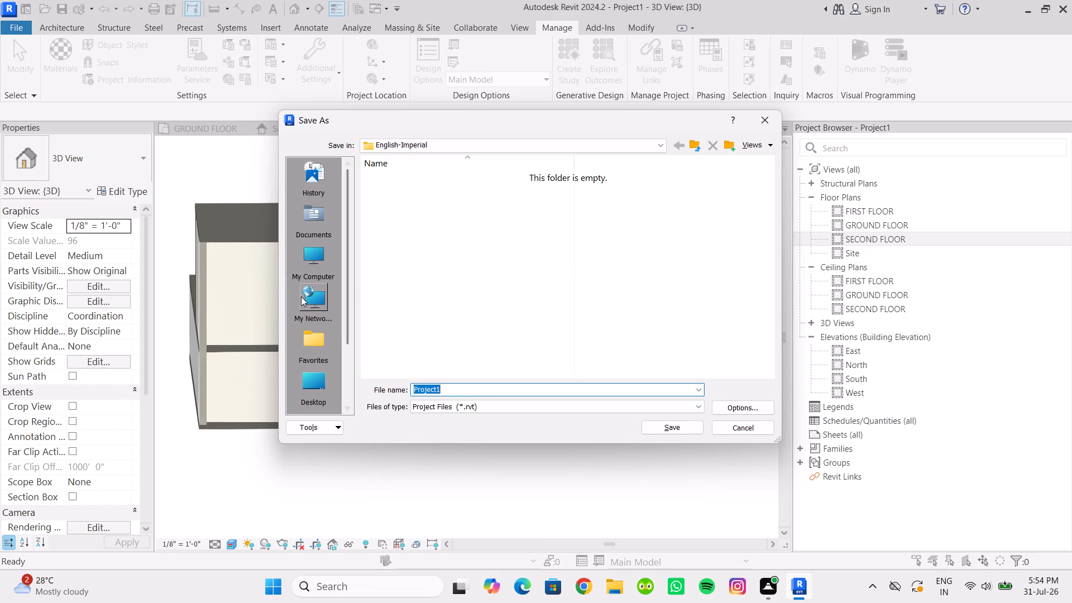
double_click(316, 266)
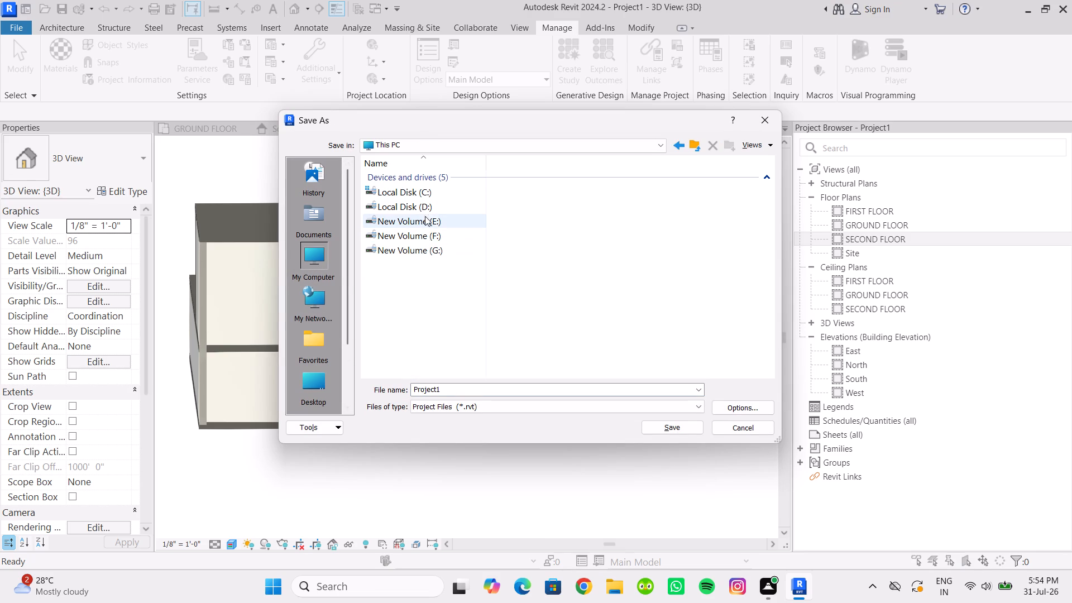
double_click(454, 209)
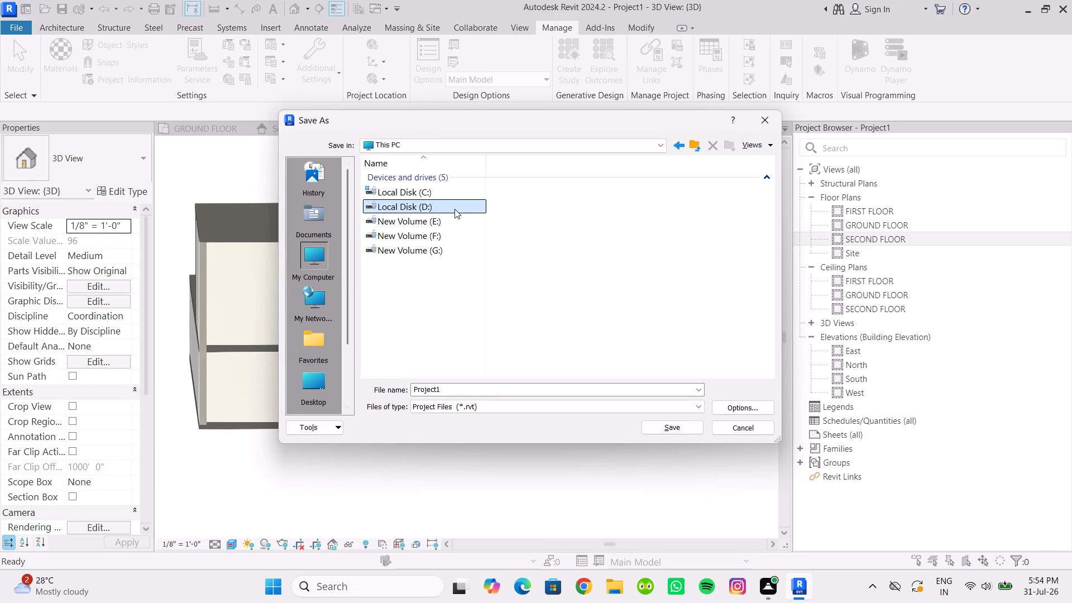
double_click(468, 223)
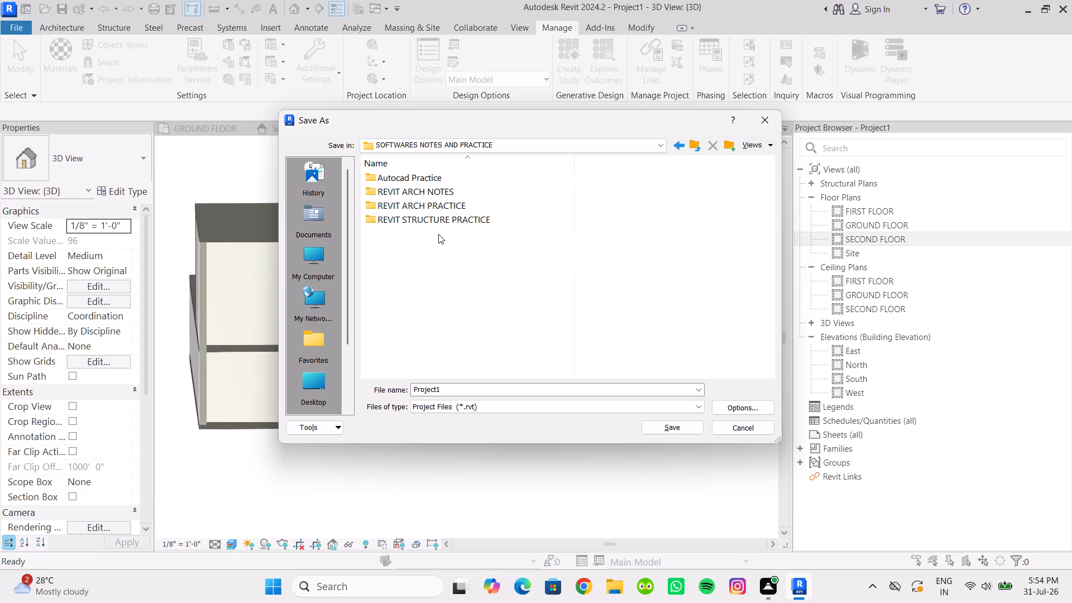
triple_click(419, 205)
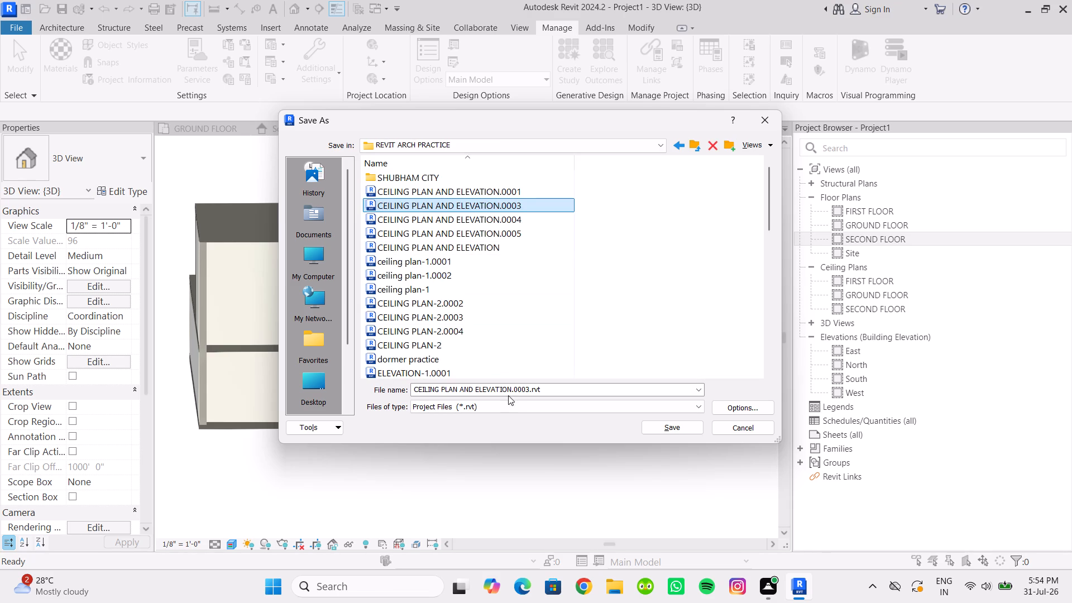
left_click(532, 386)
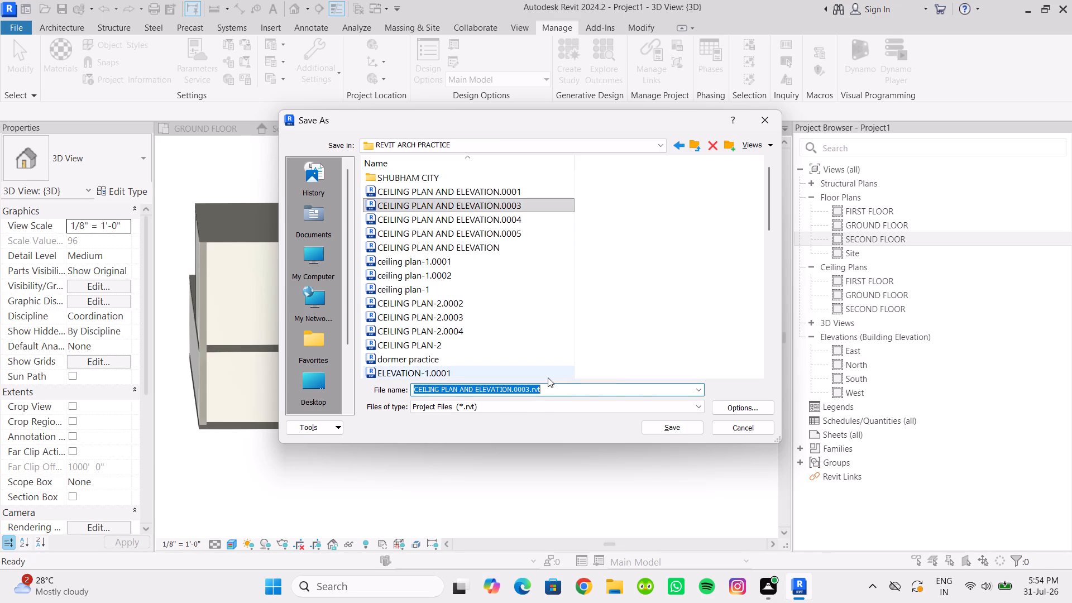
type("ELE")
type("VATION ANDS")
key("BackSpace")
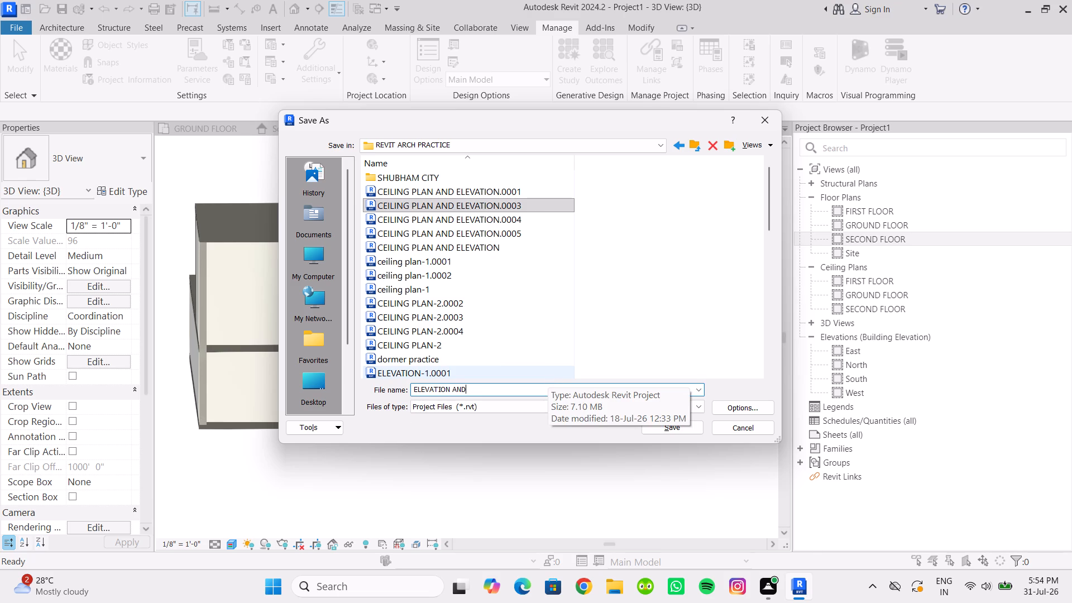
key("space")
type("DESIGN")
left_click(679, 432)
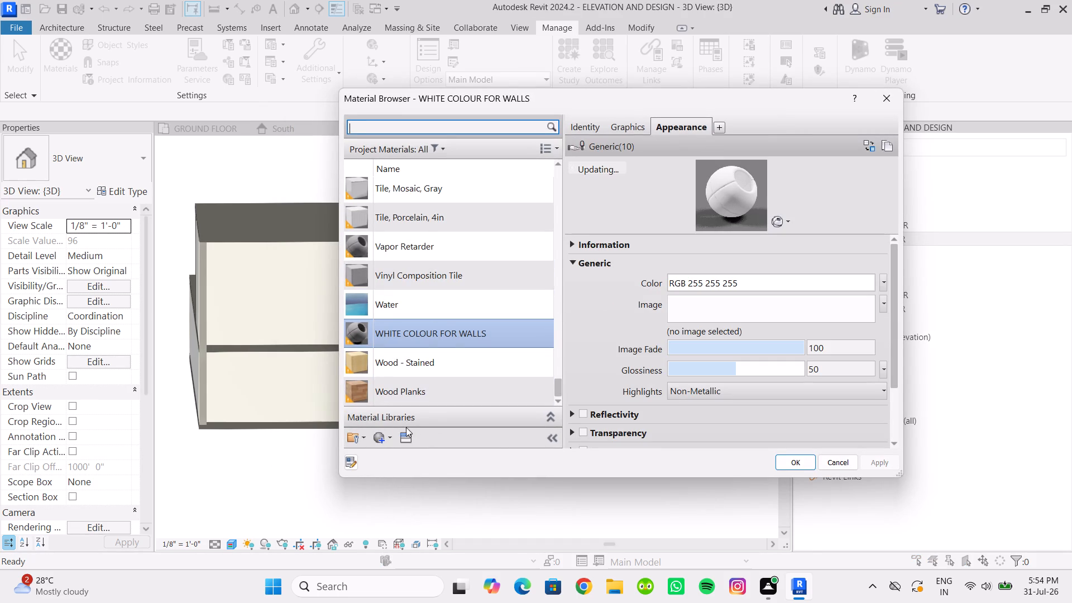
Create a new project material and name it OLIVE GREY.
left_click(377, 438)
left_click(417, 462)
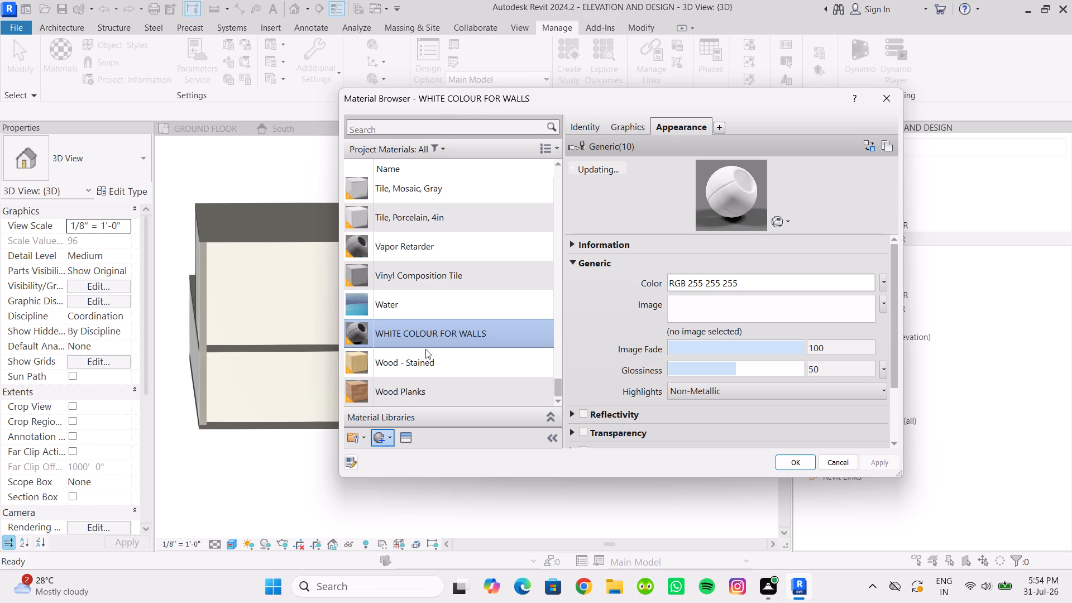
right_click(424, 270)
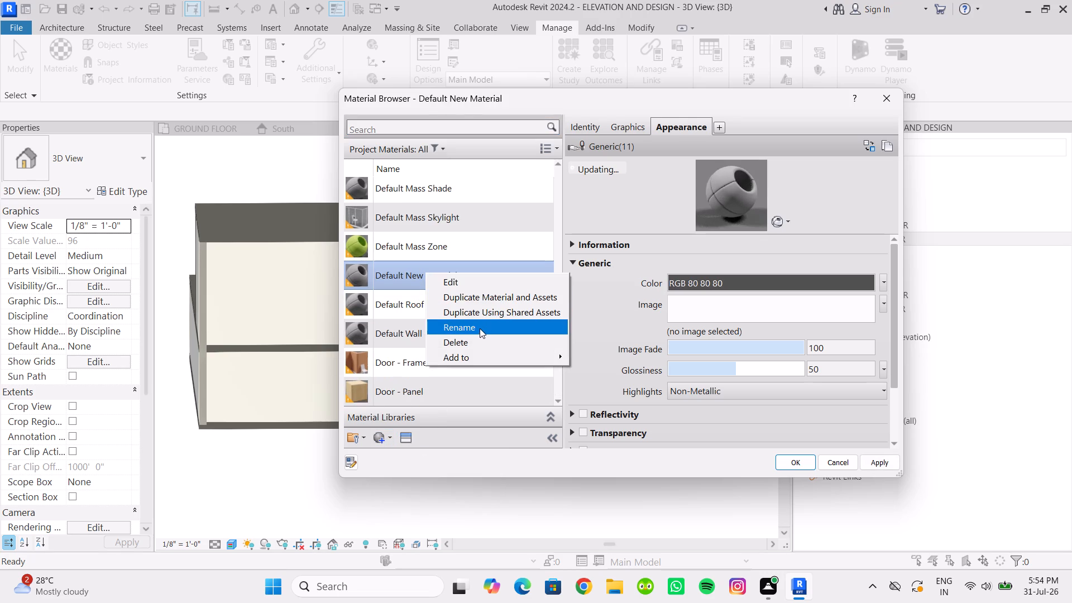
left_click(480, 328)
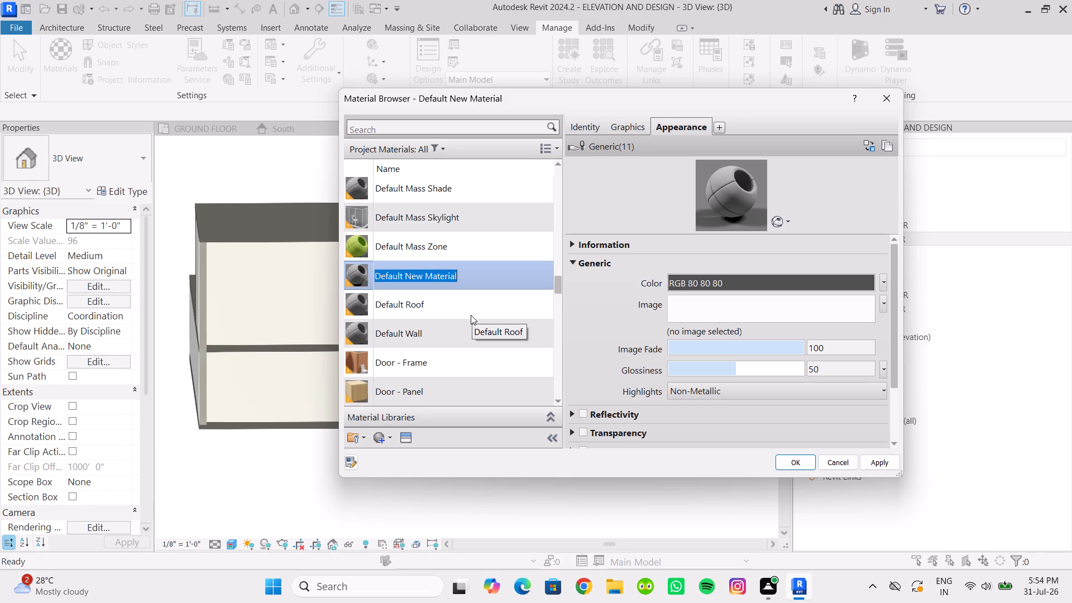
type("OL")
key("i")
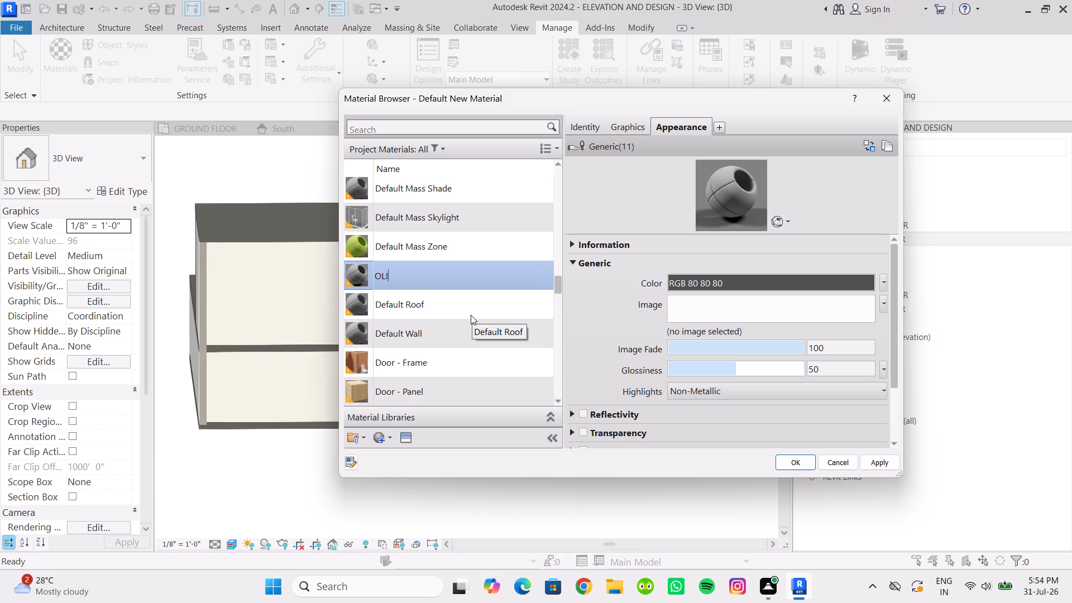
type("VE GRAY")
key("BackSpace")
key("BackSpace")
type("EY")
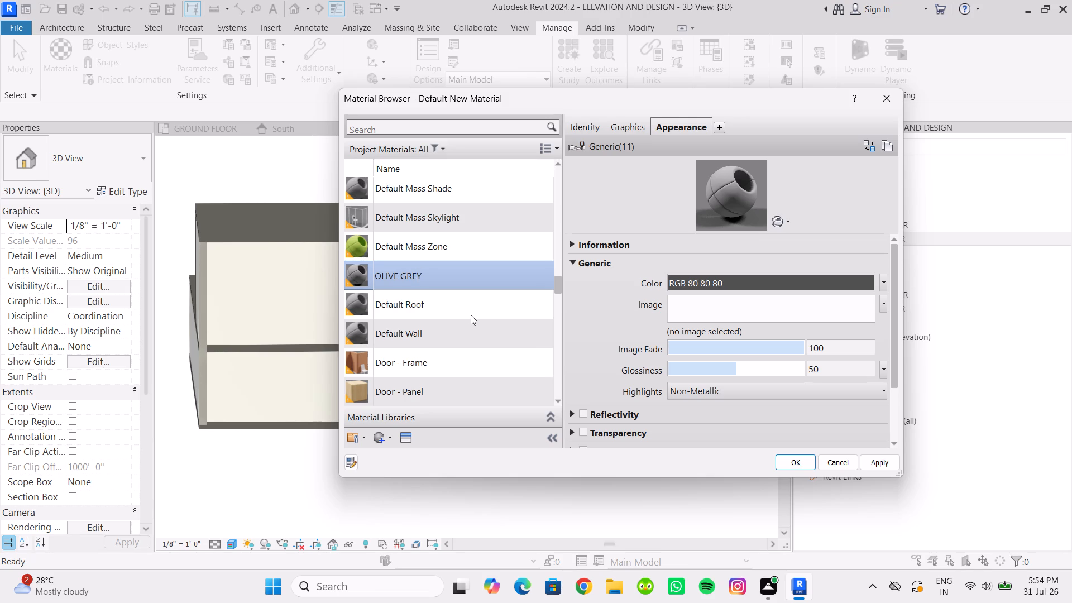
Set the red and green values of the OLIVE GREY appearance colour to 171 each.
left_click(793, 282)
left_click(757, 326)
left_click_drag(757, 326, 727, 328)
type("171")
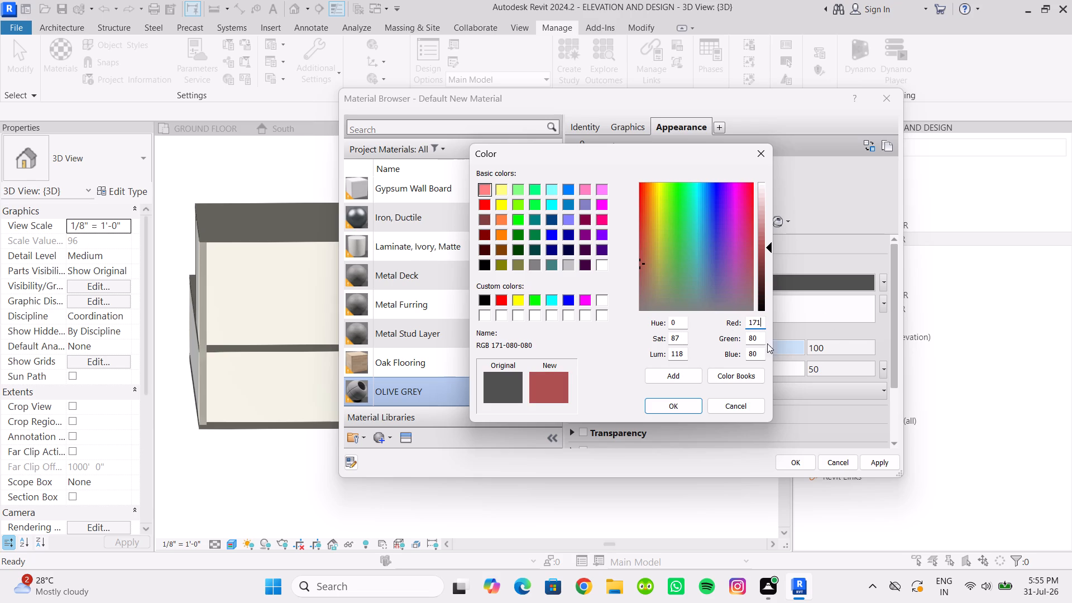
left_click_drag(759, 338, 744, 344)
type("171")
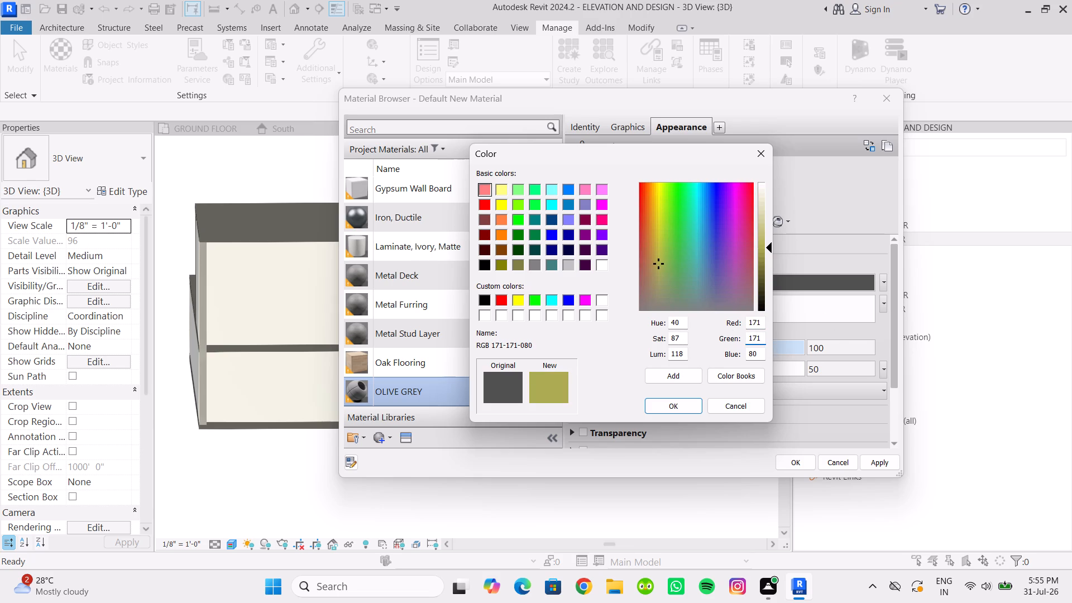
Set the colour's blue value to 100, apply the OLIVE GREY appearance and close the material settings.
left_click_drag(761, 353, 738, 358)
type("150")
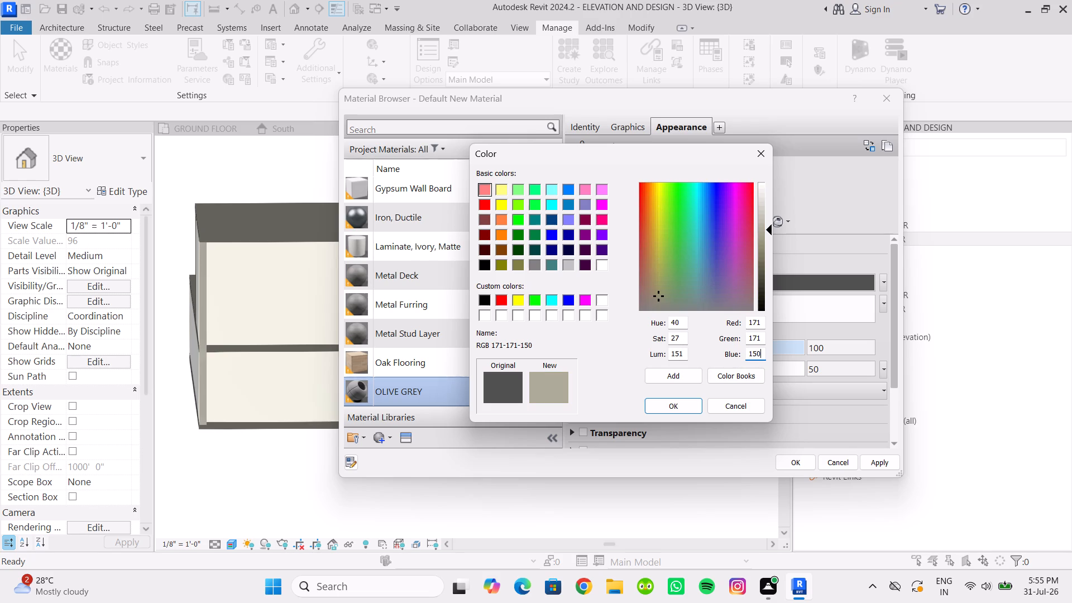
key("BackSpace")
key("BackSpace")
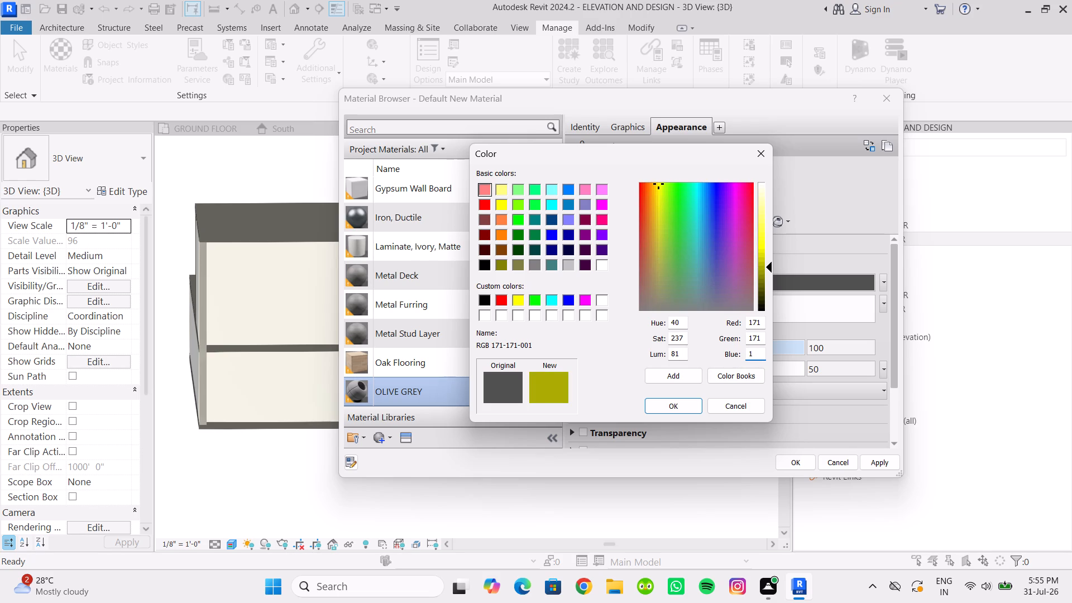
type("40")
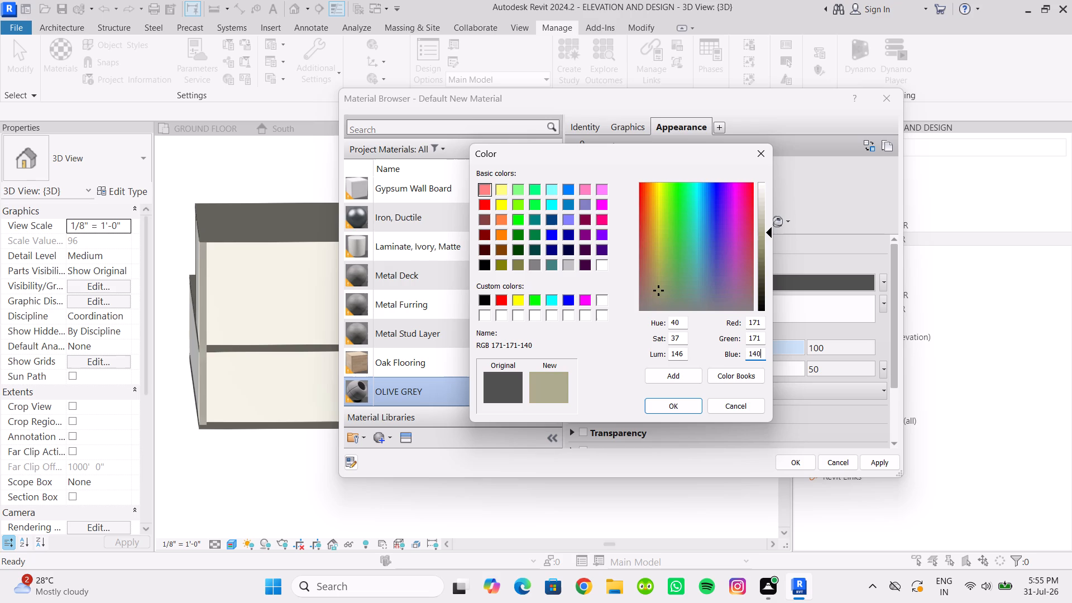
key("BackSpace")
key("BackSpace")
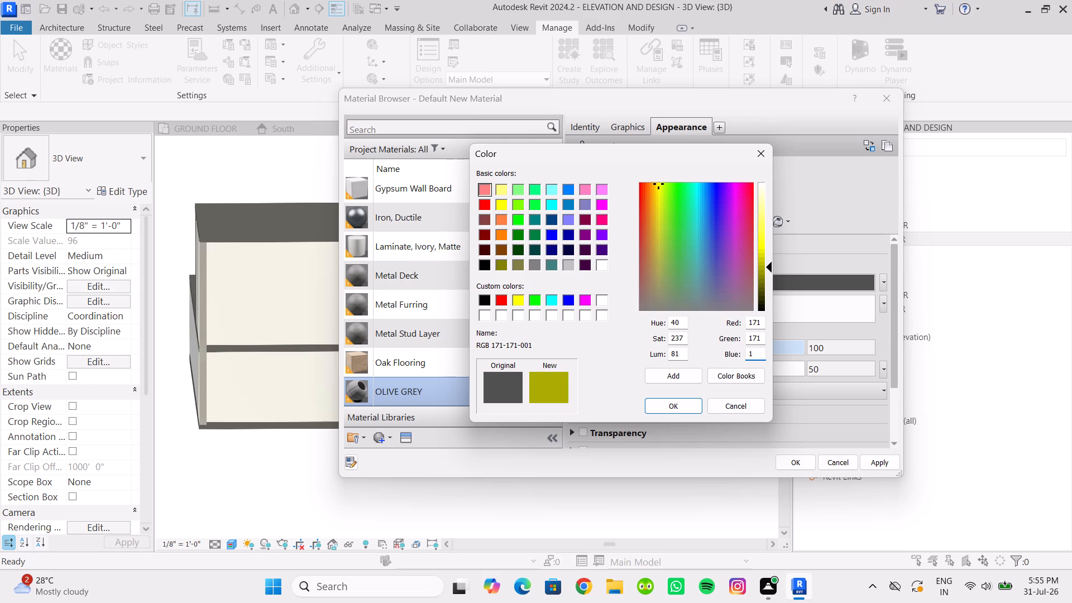
key("BackSpace")
type("75")
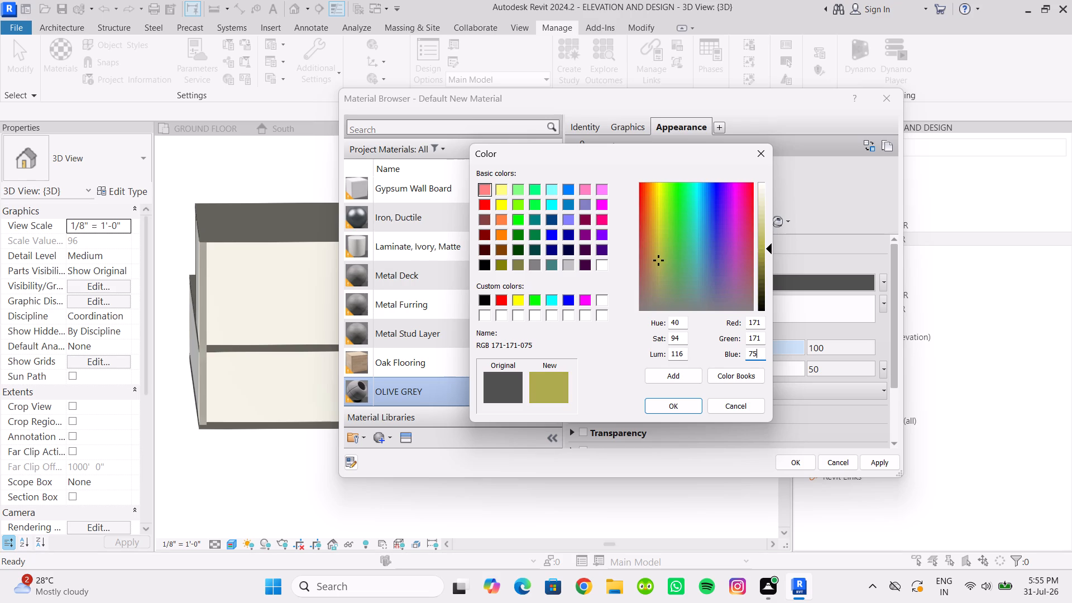
key("BackSpace")
key("BackSpace")
type("100")
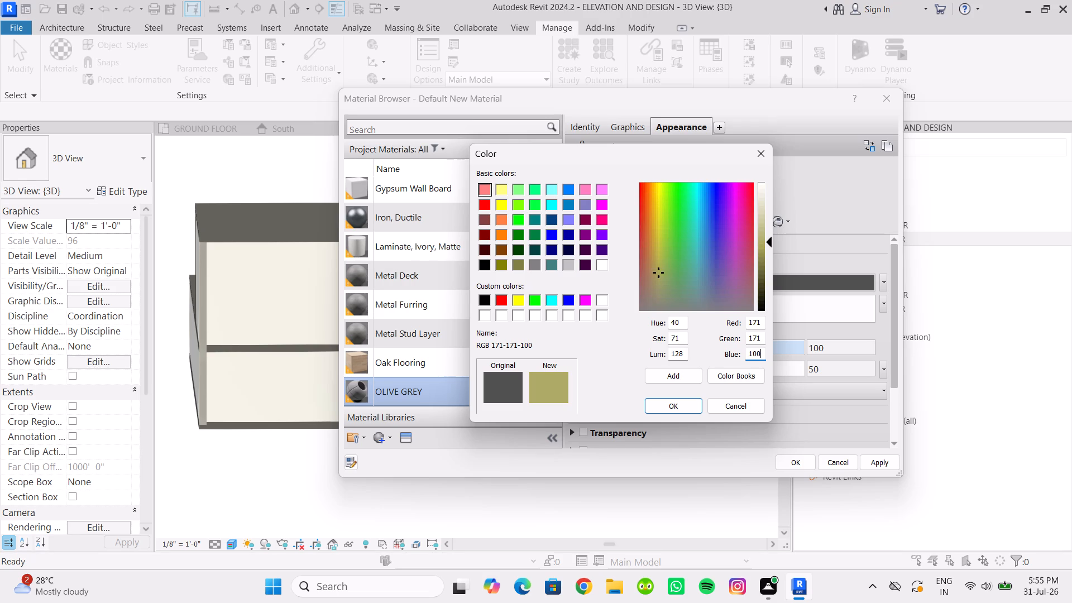
left_click(667, 406)
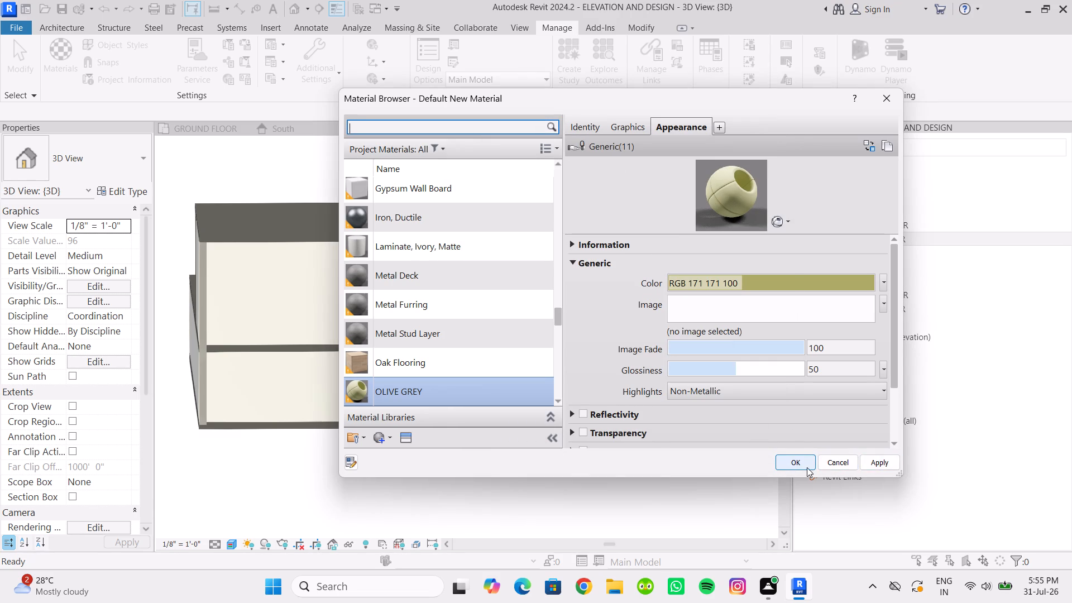
left_click(877, 461)
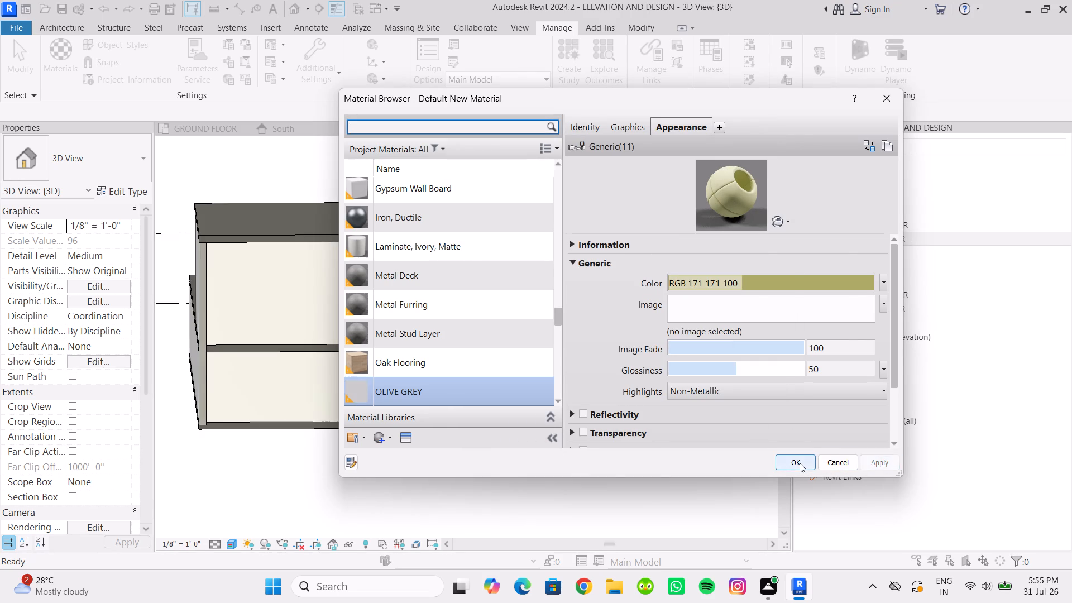
left_click(800, 463)
Open the terrace parapet model for in-place editing.
scroll(595, 328, "up", 5)
left_click(652, 333)
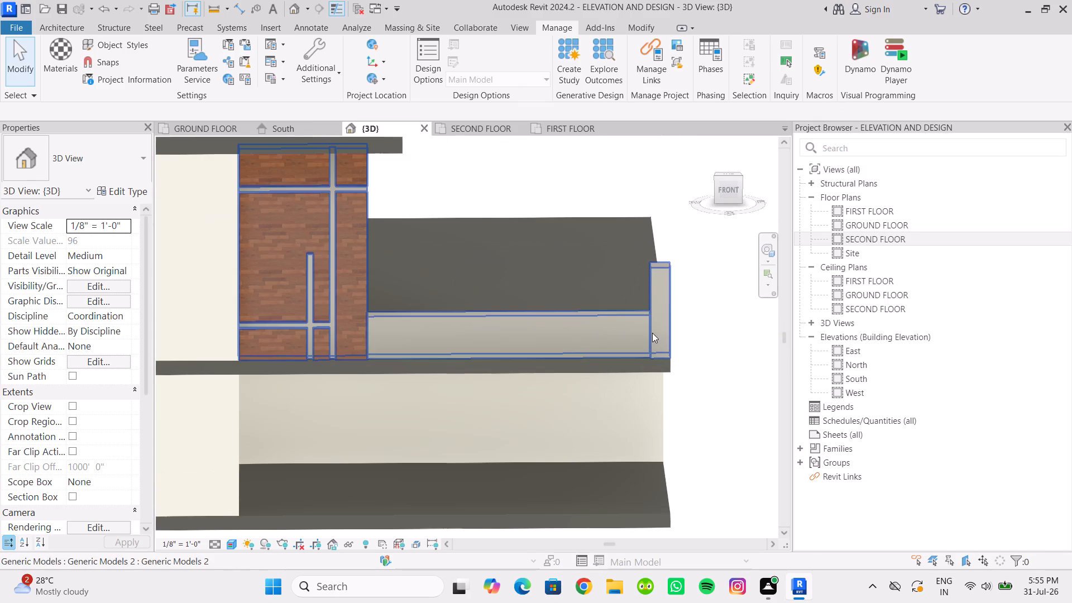
scroll(608, 358, "down", 2)
left_click(602, 66)
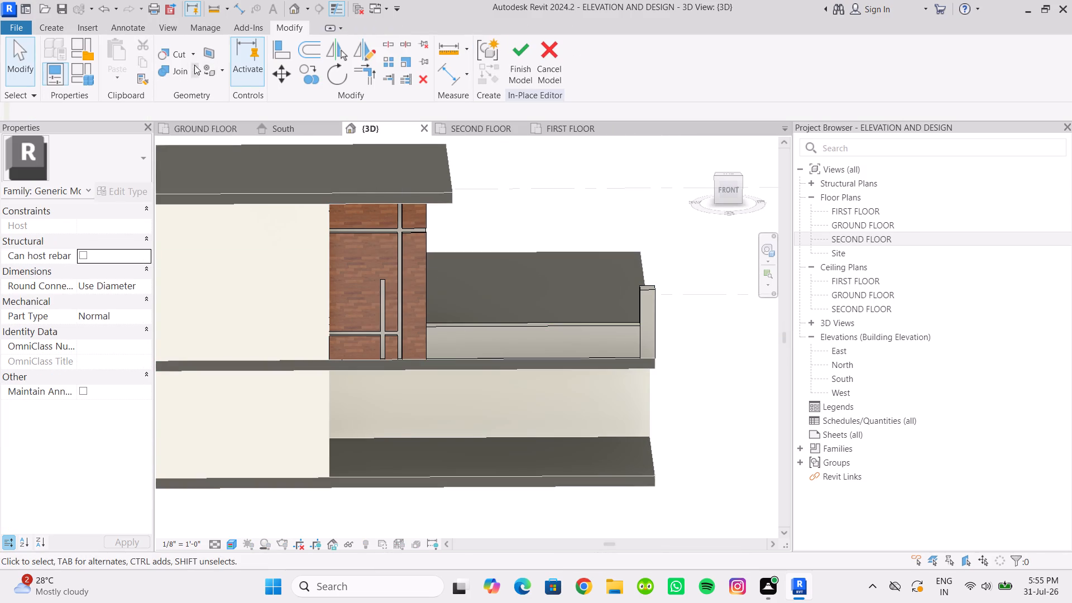
Paint the front faces of the terrace corner post and the parapet with OLIVE GREY.
left_click(223, 70)
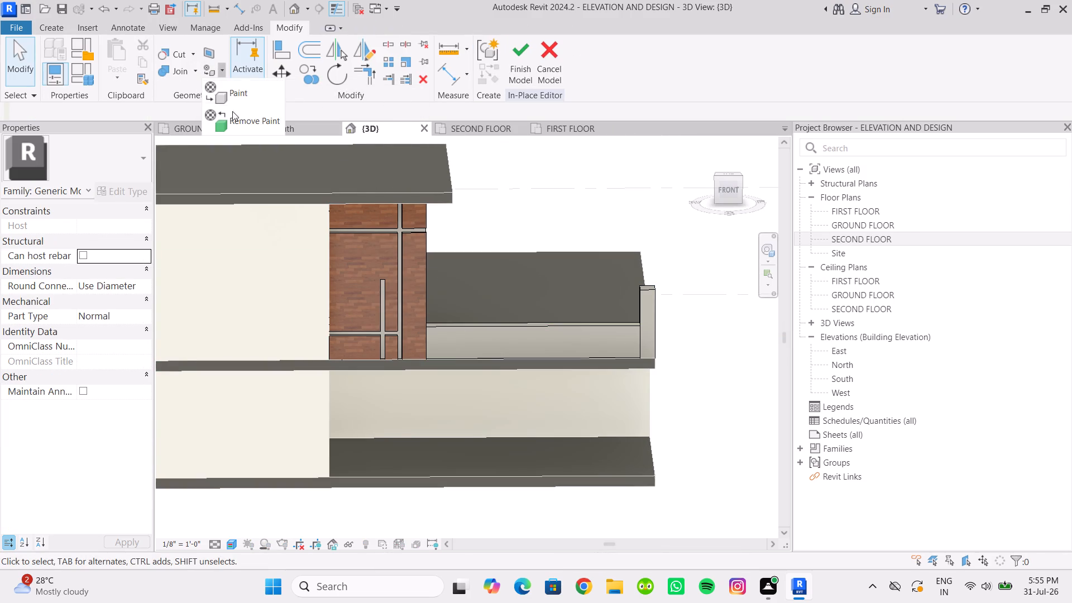
left_click(232, 99)
scroll(102, 153, "up", 5)
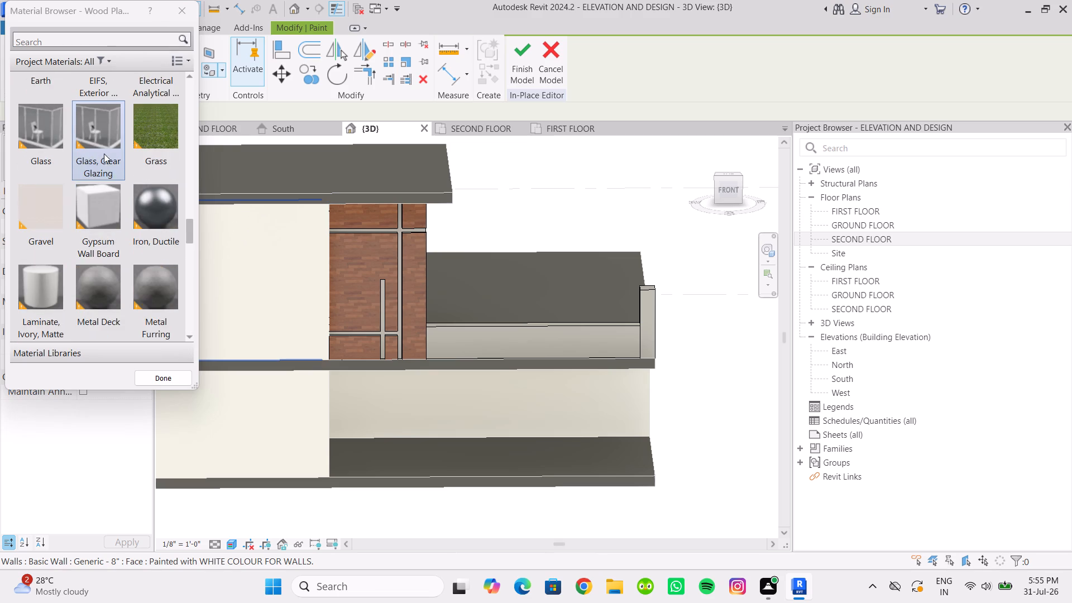
scroll(107, 213, "down", 2)
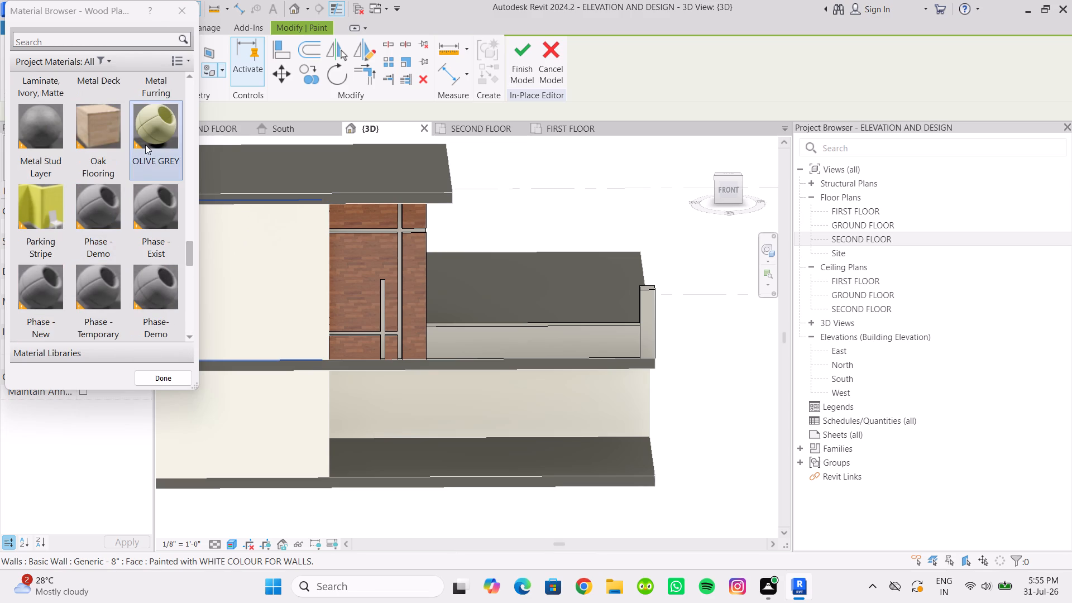
double_click(145, 145)
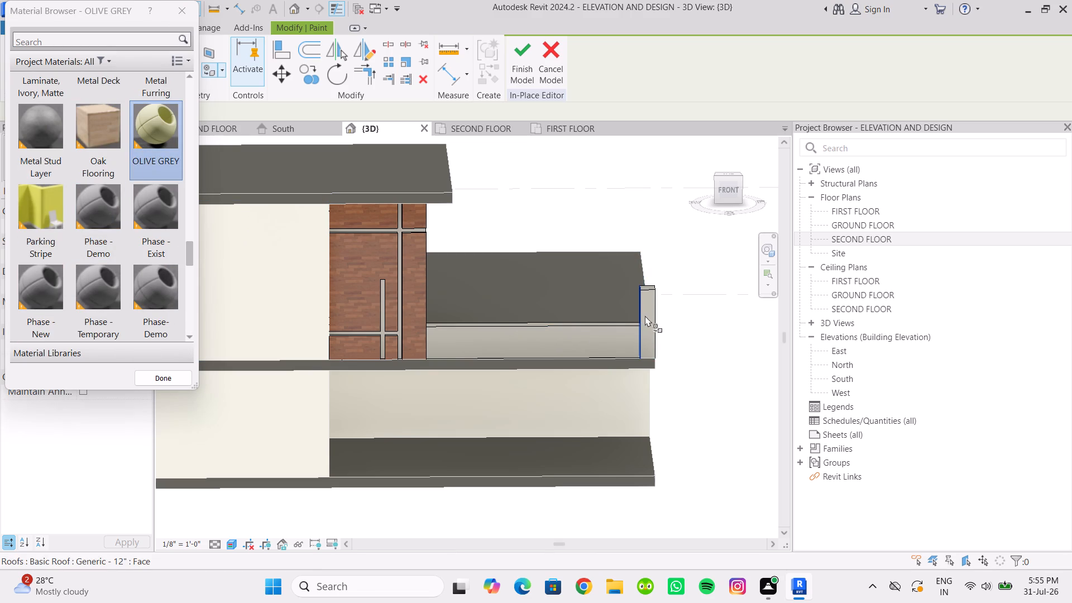
left_click(648, 319)
left_click(603, 341)
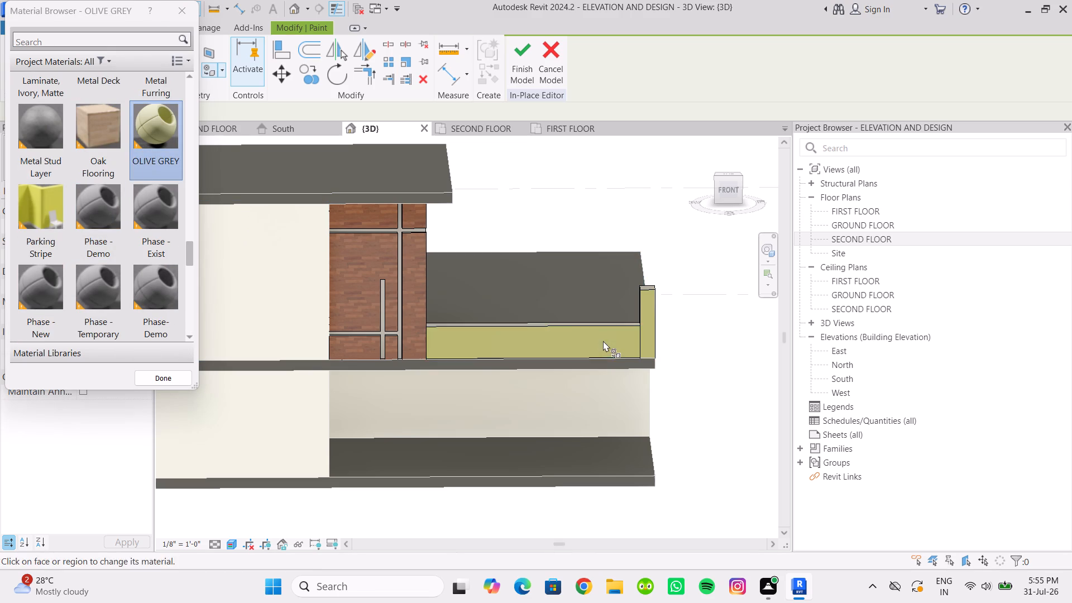
Examine the painted parapet and corner post from several angles around the building.
scroll(626, 381, "down", 3)
scroll(685, 415, "up", 1)
scroll(671, 407, "down", 1)
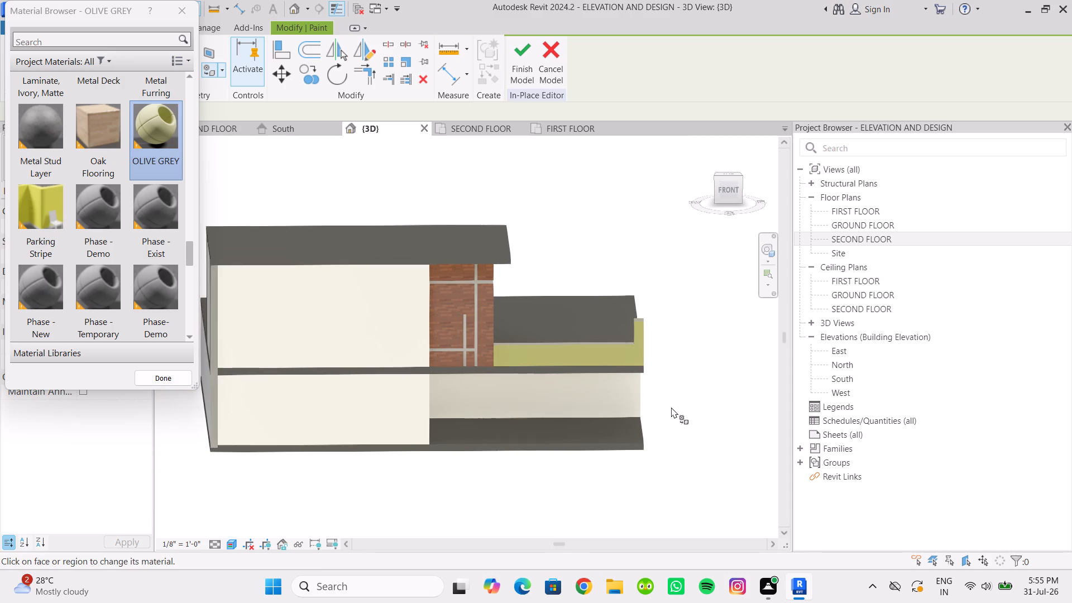
middle_click_drag(671, 407, 798, 458, "shift")
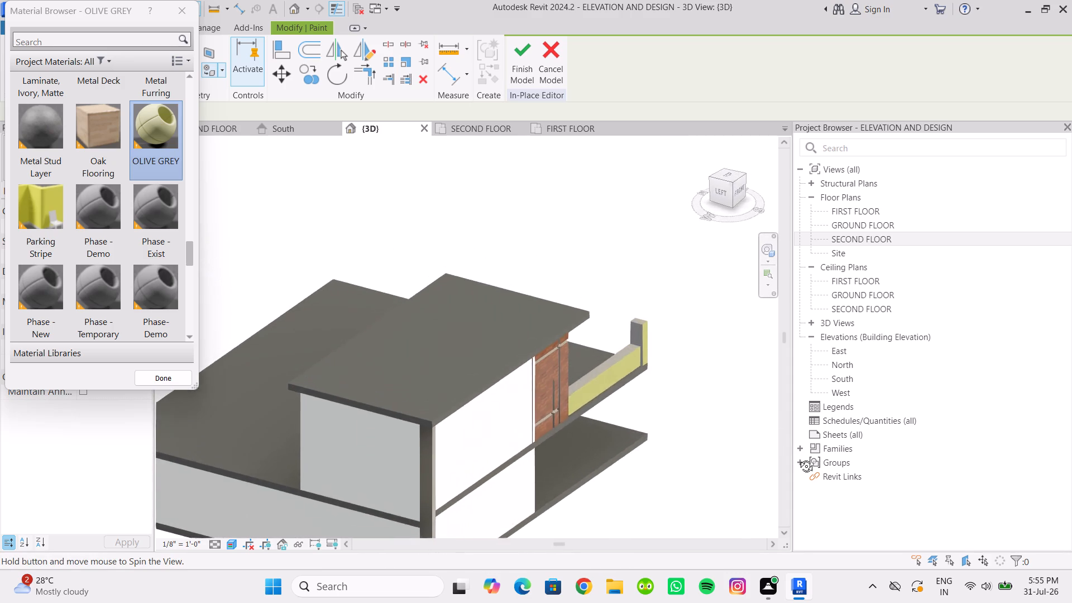
middle_click_drag(798, 458, 623, 317, "shift")
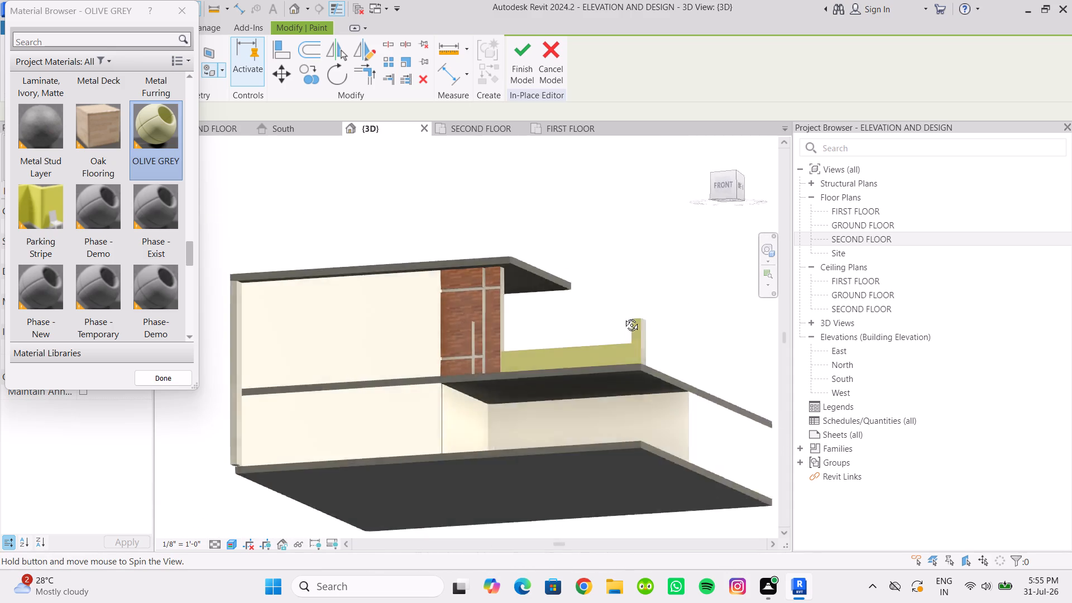
middle_click_drag(623, 317, 773, 453, "shift")
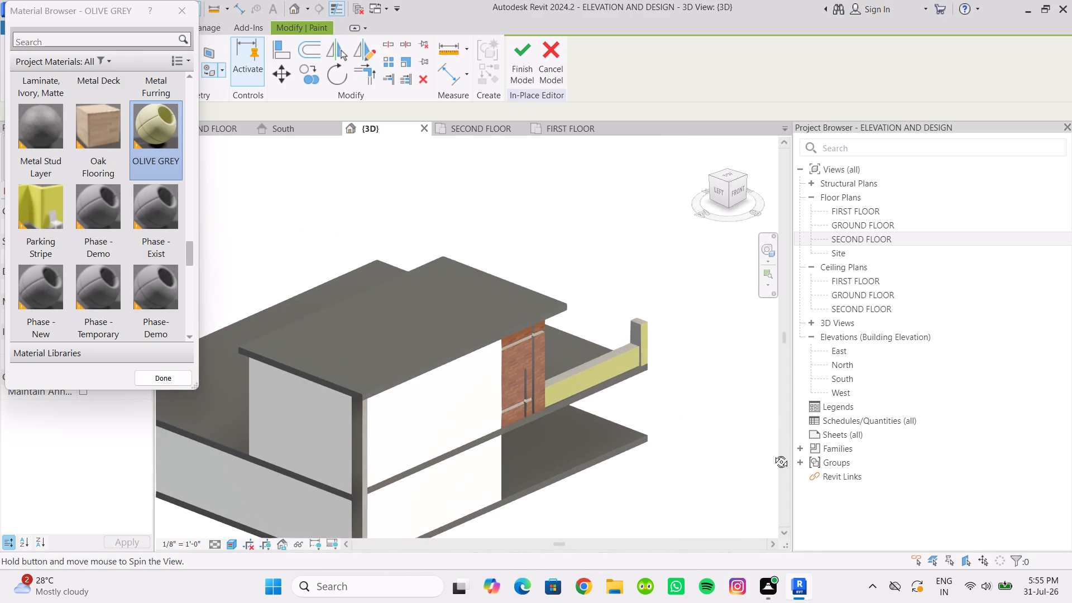
middle_click_drag(773, 453, 703, 449, "shift")
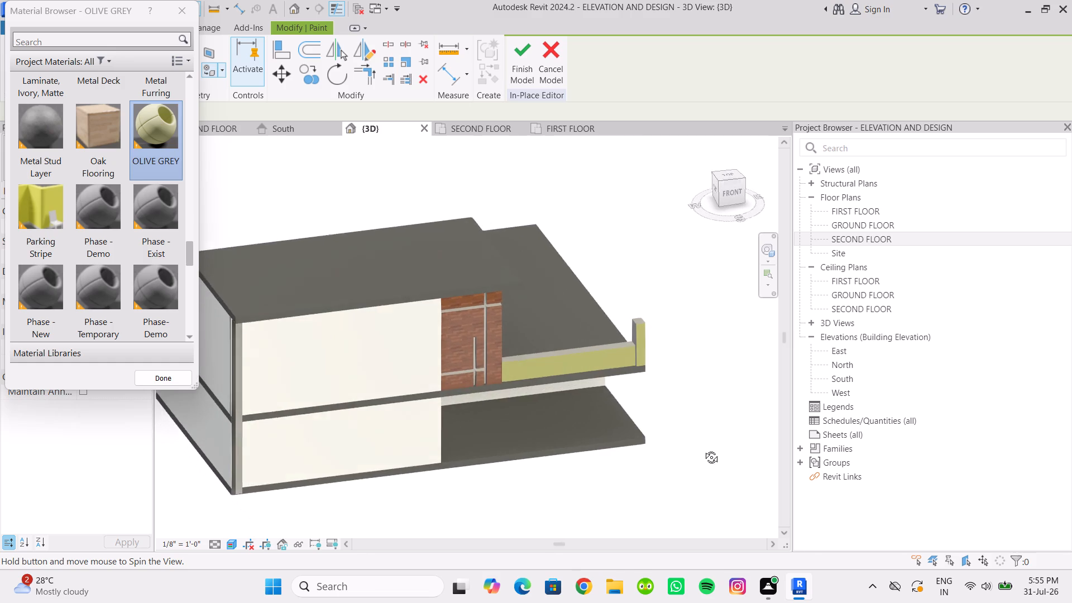
middle_click_drag(703, 449, 673, 399, "shift")
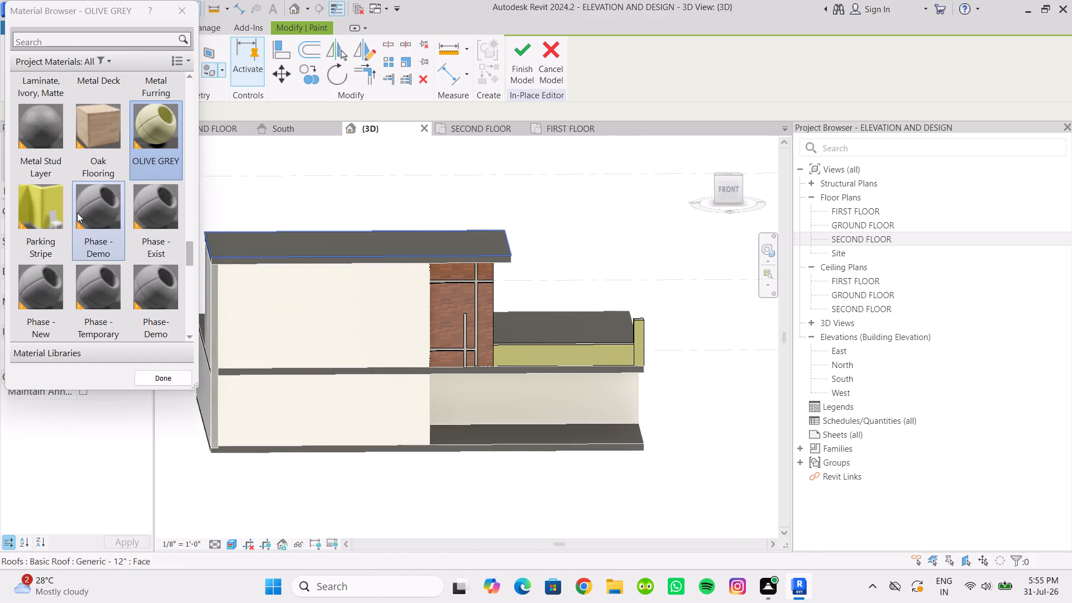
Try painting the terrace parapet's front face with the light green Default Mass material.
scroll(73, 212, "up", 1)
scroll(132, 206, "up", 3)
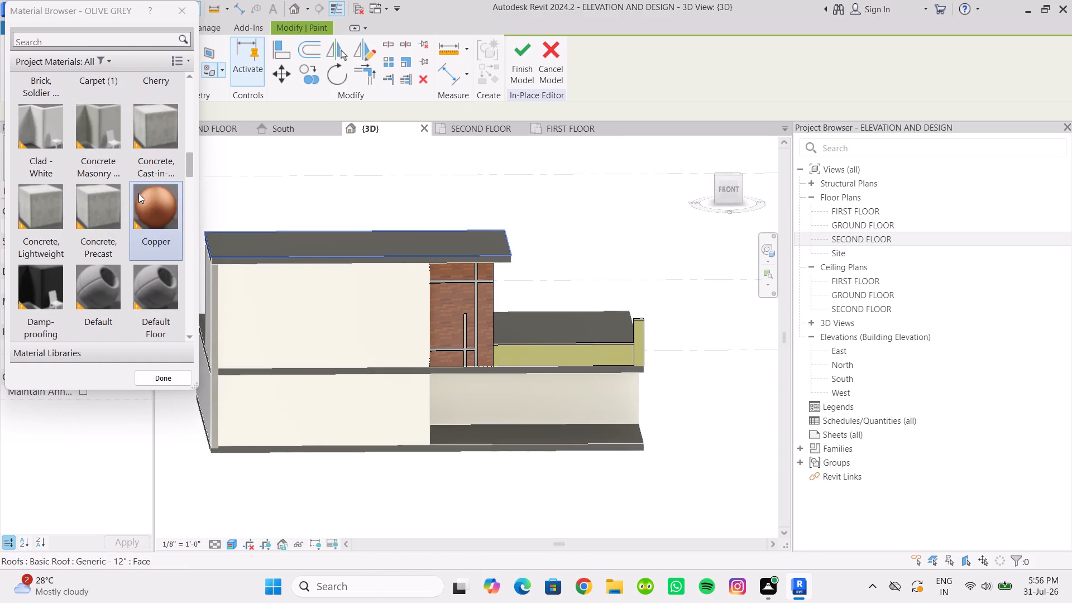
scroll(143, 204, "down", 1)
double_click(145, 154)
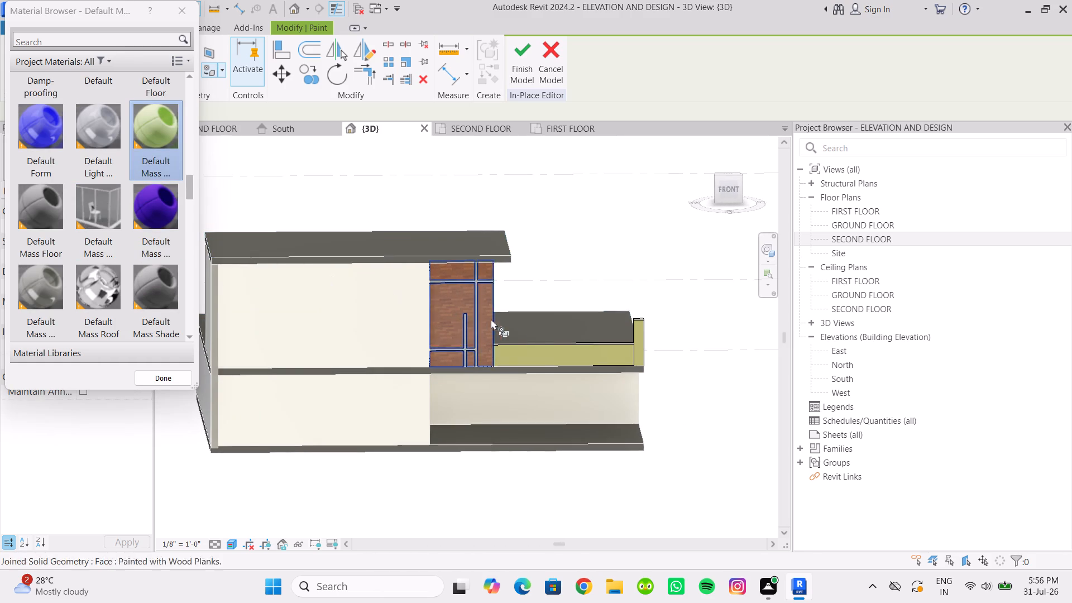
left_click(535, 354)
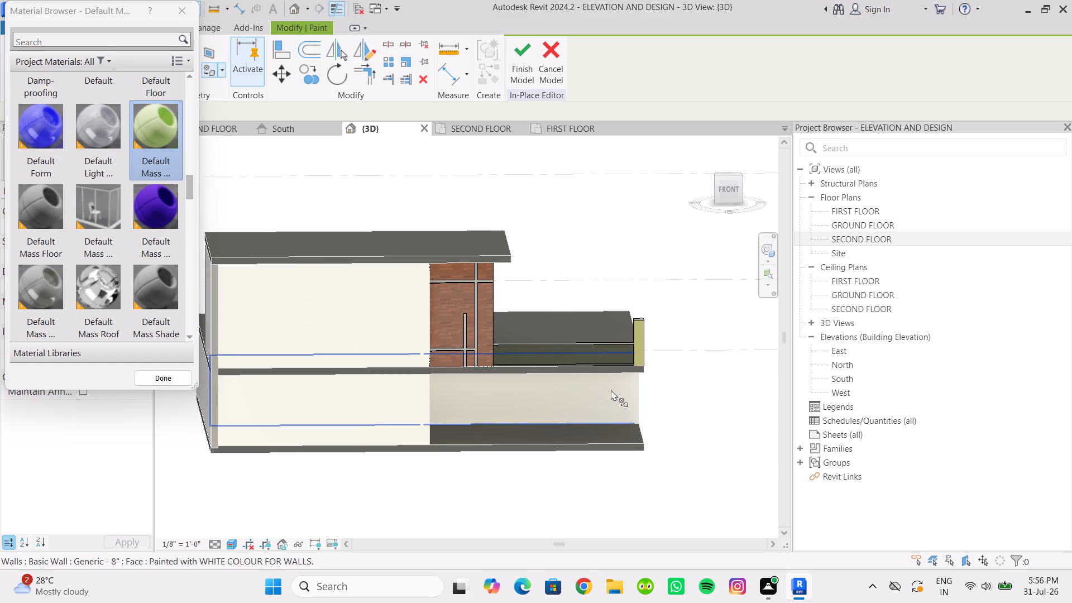
Pick the Default Mass Zone material and paint the terrace parapet's front face with it.
scroll(636, 393, "up", 3)
middle_click_drag(639, 372, 713, 368, "shift")
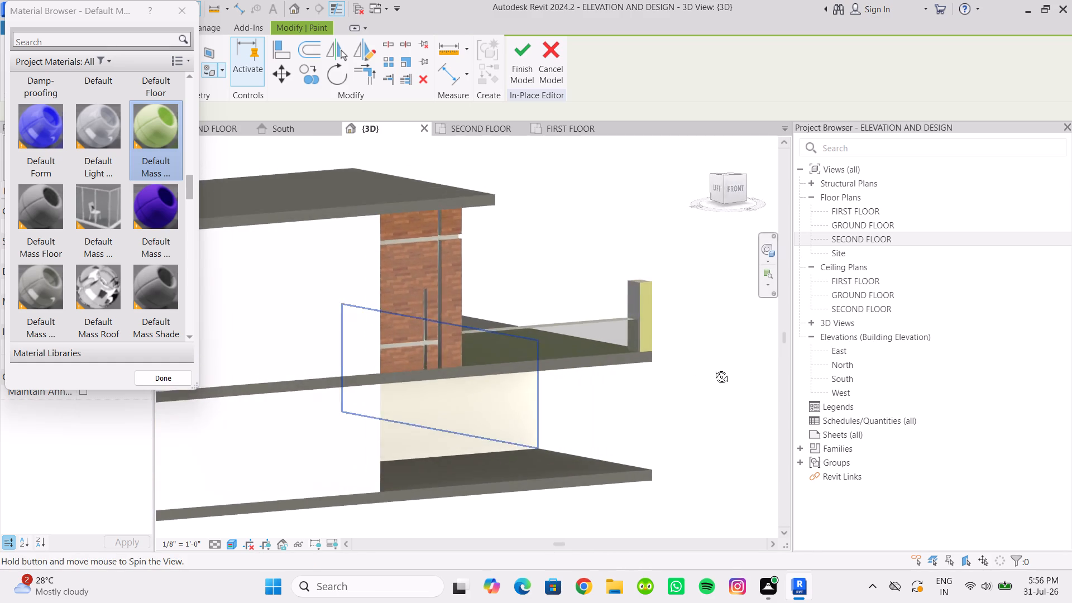
middle_click_drag(713, 368, 745, 391, "shift")
scroll(134, 217, "down", 3)
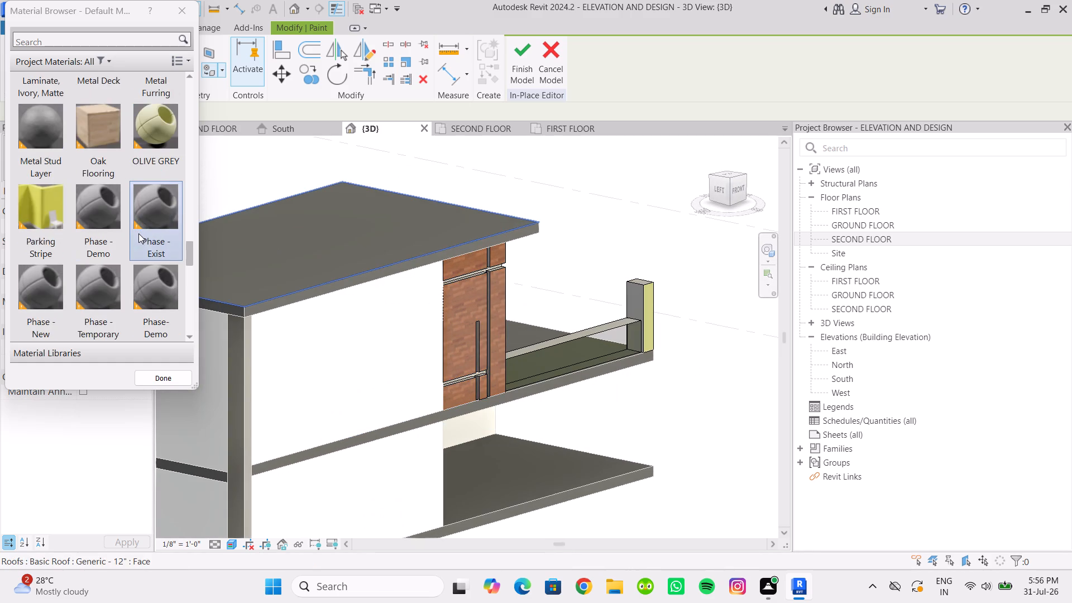
scroll(138, 237, "down", 1)
scroll(132, 219, "up", 1)
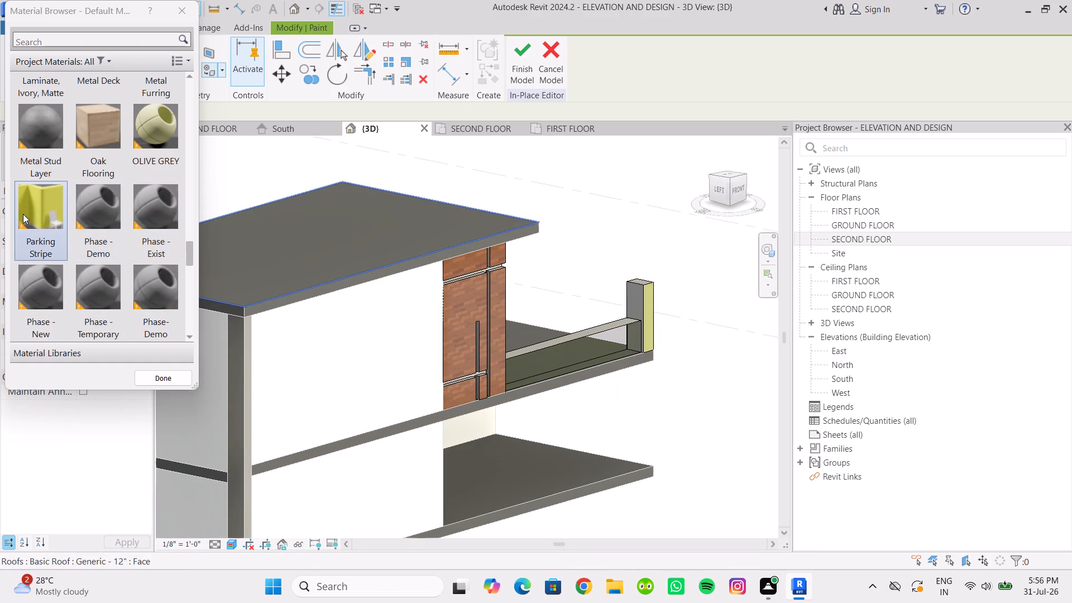
scroll(96, 226, "down", 4)
scroll(100, 242, "up", 1)
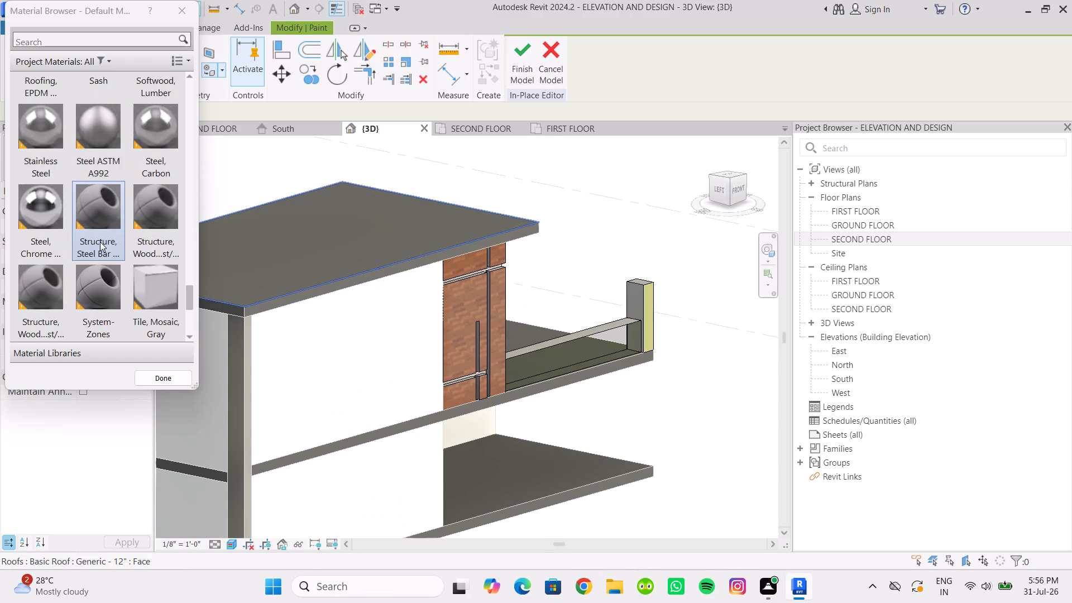
scroll(100, 242, "up", 6)
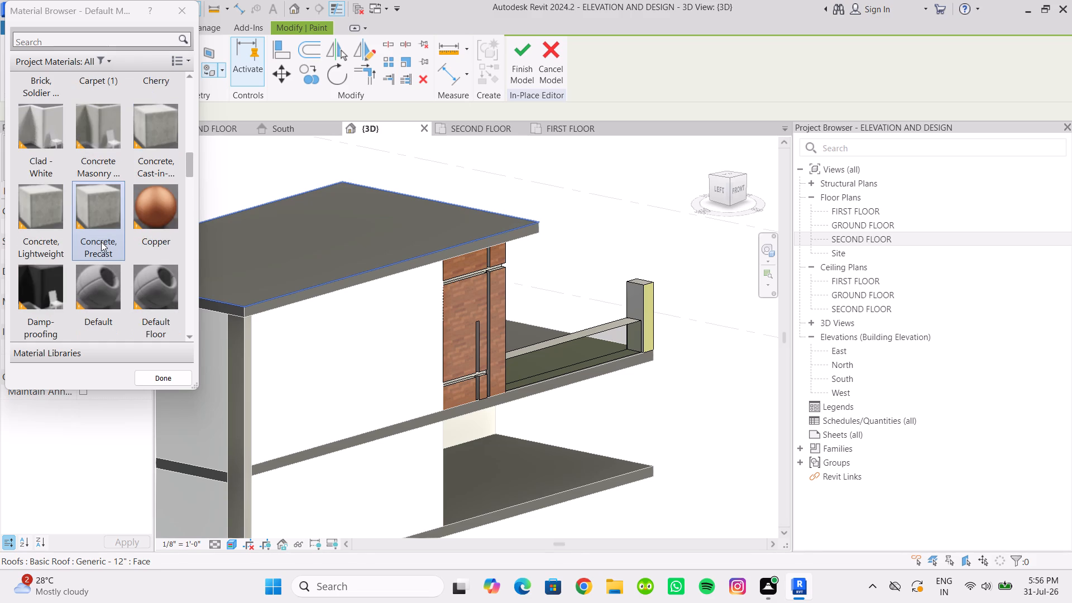
scroll(101, 242, "down", 2)
double_click(89, 141)
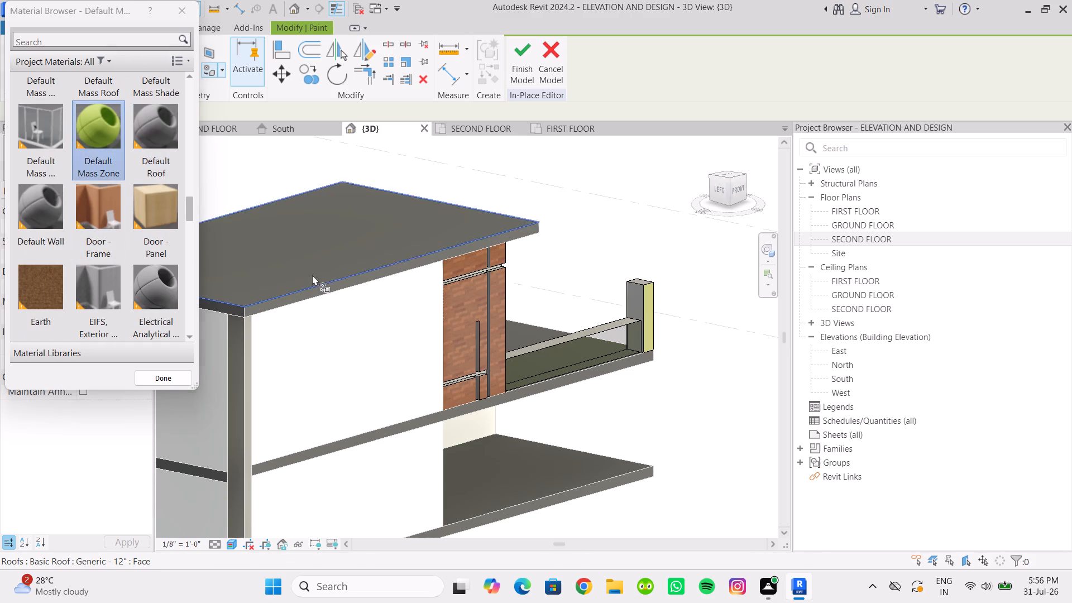
scroll(530, 346, "up", 4)
left_click(577, 366)
scroll(588, 393, "down", 3)
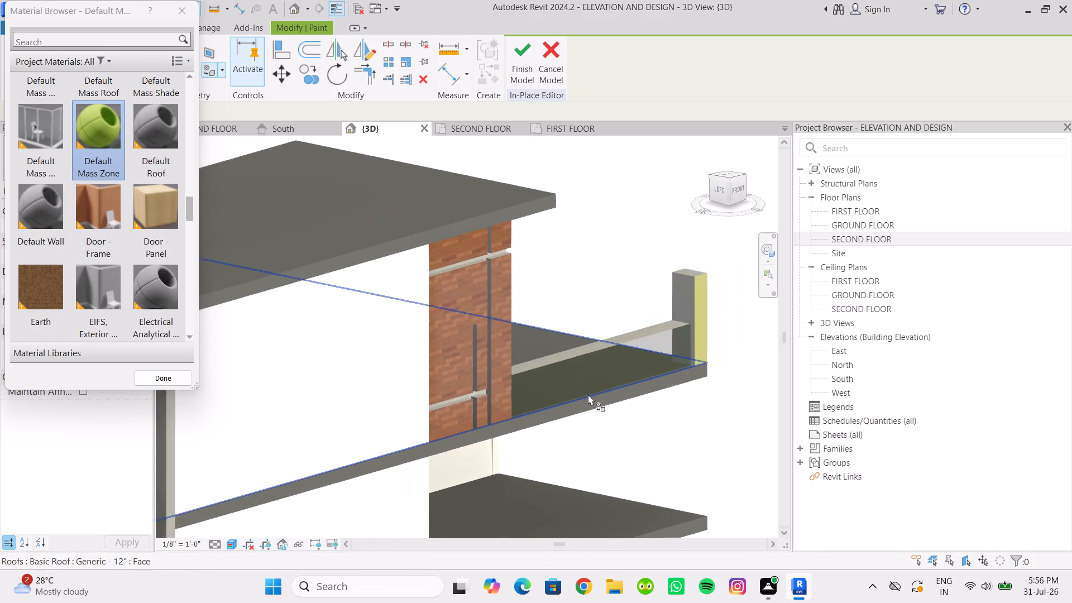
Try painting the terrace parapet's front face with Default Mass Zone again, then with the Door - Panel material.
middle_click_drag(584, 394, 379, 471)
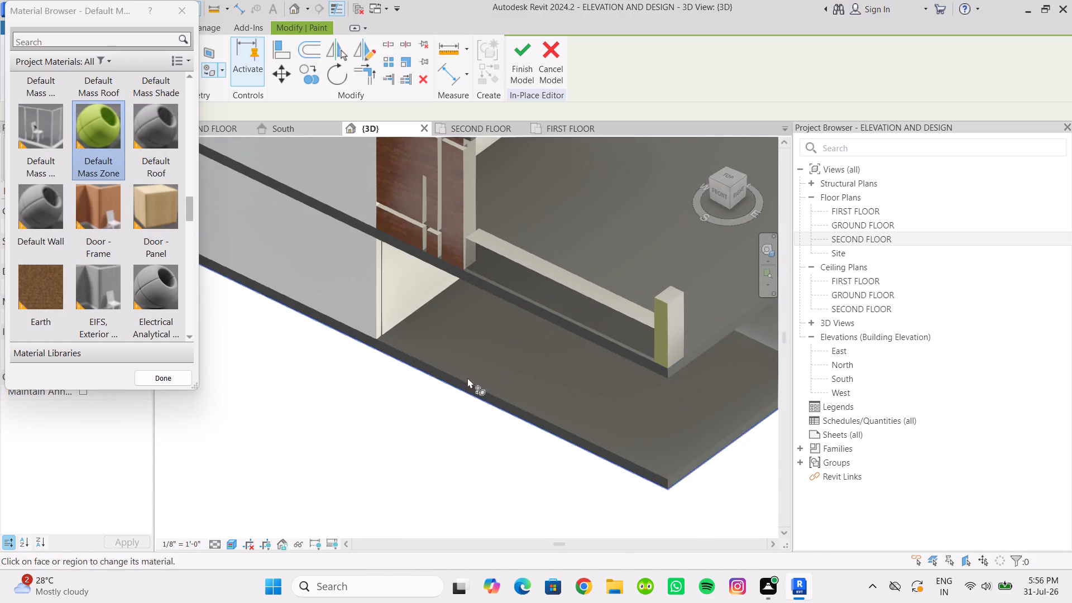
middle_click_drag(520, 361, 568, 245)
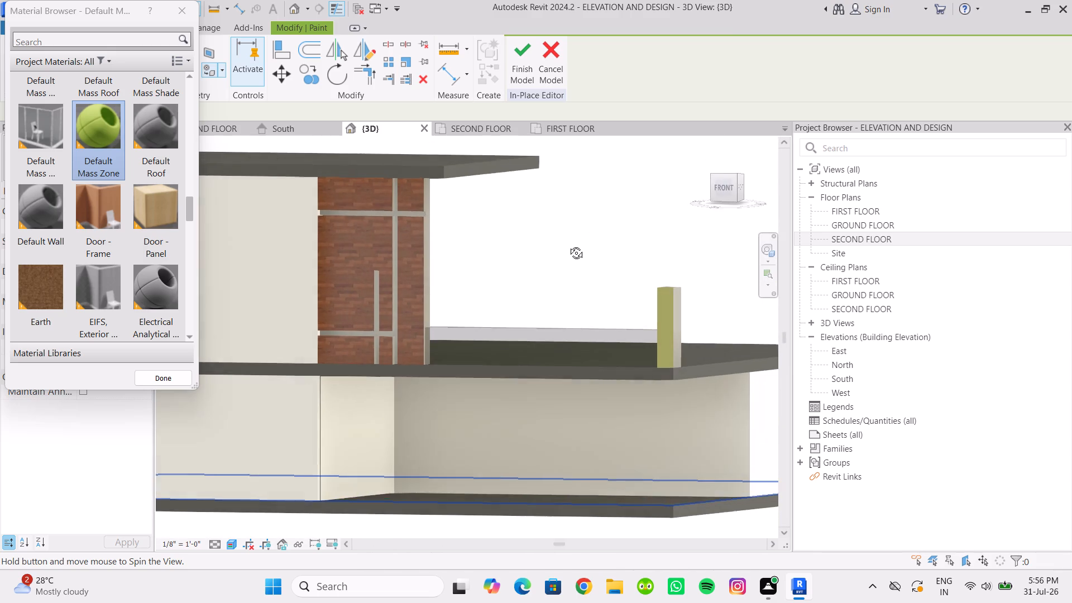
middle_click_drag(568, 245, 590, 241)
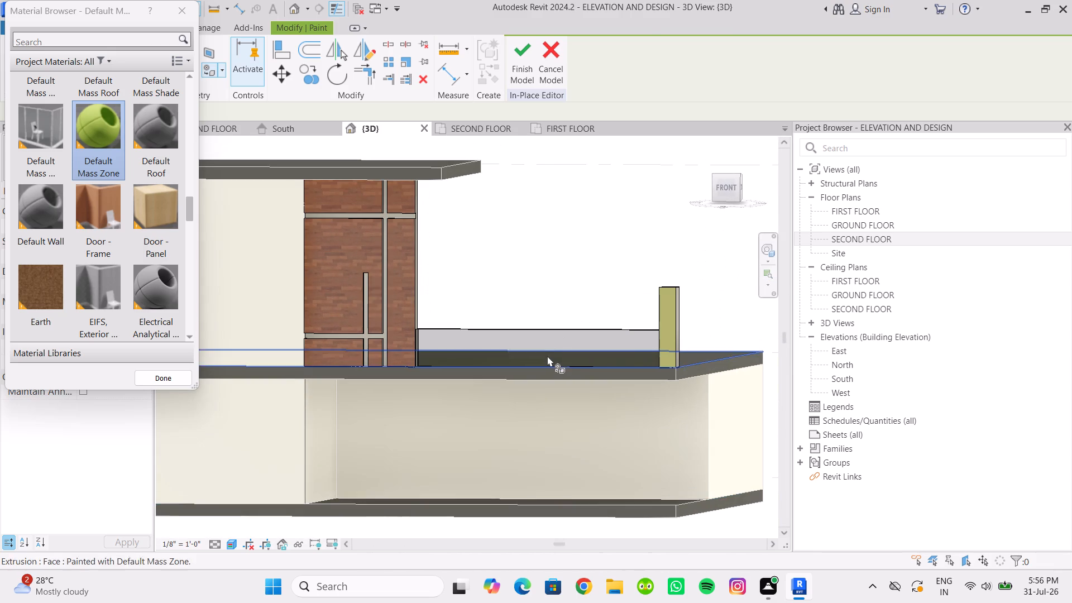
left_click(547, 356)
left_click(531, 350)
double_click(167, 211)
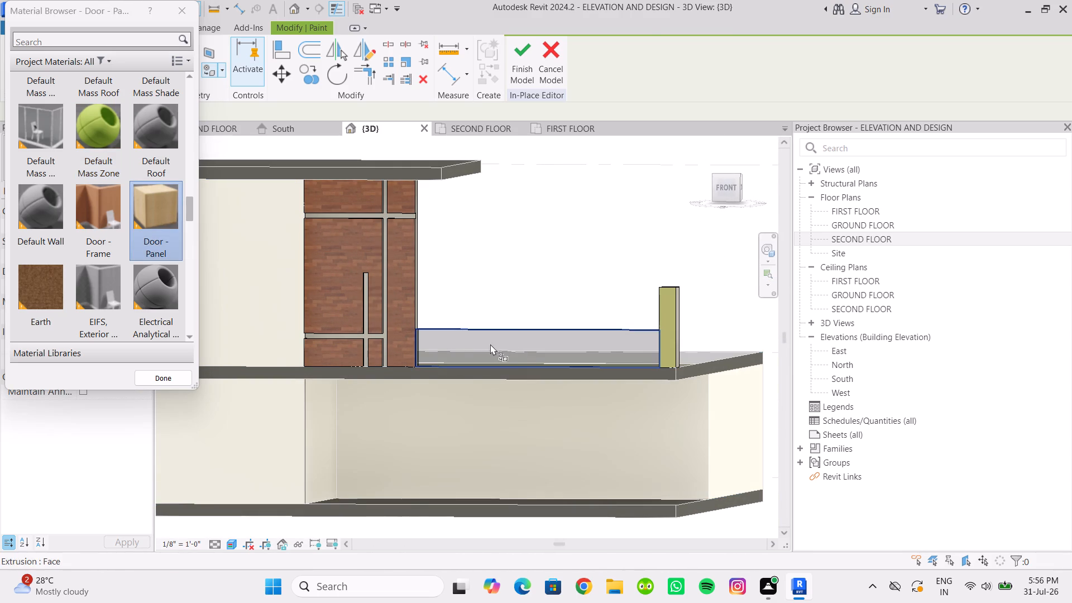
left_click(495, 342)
Paint the terrace parapet's front face with the Door - Frame material and finish painting.
scroll(512, 375, "down", 2)
middle_click_drag(512, 378, 590, 393, "shift")
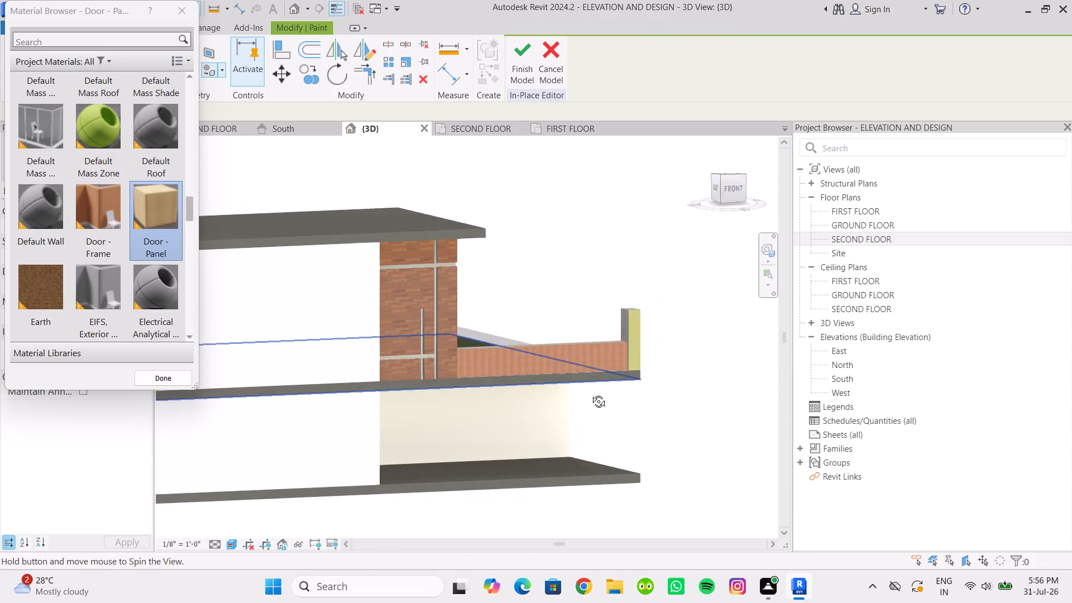
middle_click_drag(590, 393, 532, 408, "shift")
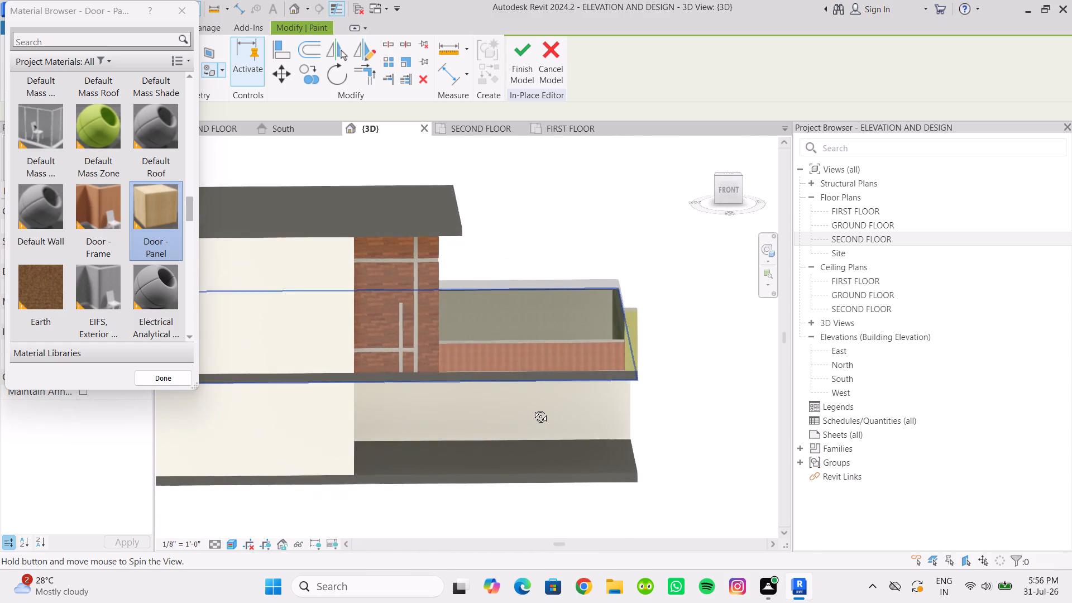
middle_click_drag(532, 408, 549, 389, "shift")
double_click(84, 214)
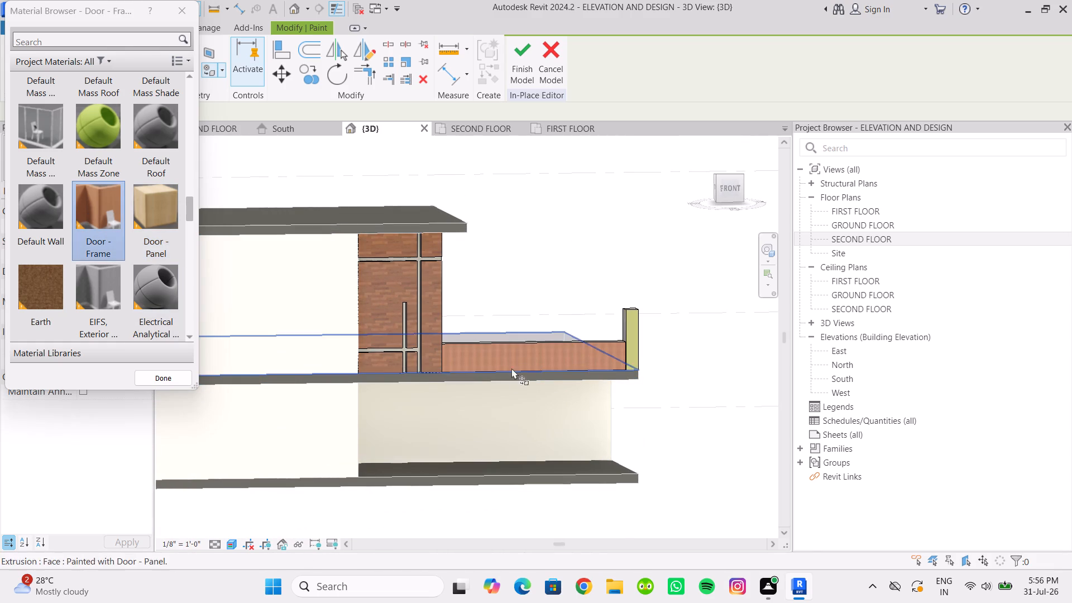
left_click(516, 358)
scroll(548, 382, "down", 1)
middle_click_drag(548, 382, 535, 375, "shift")
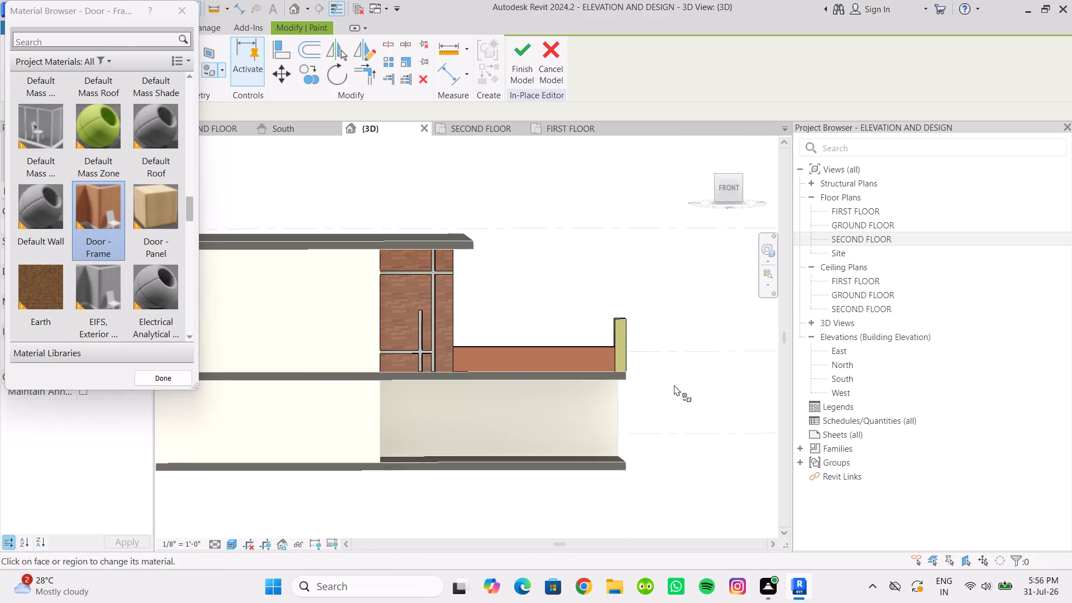
key("Escape")
key("Escape")
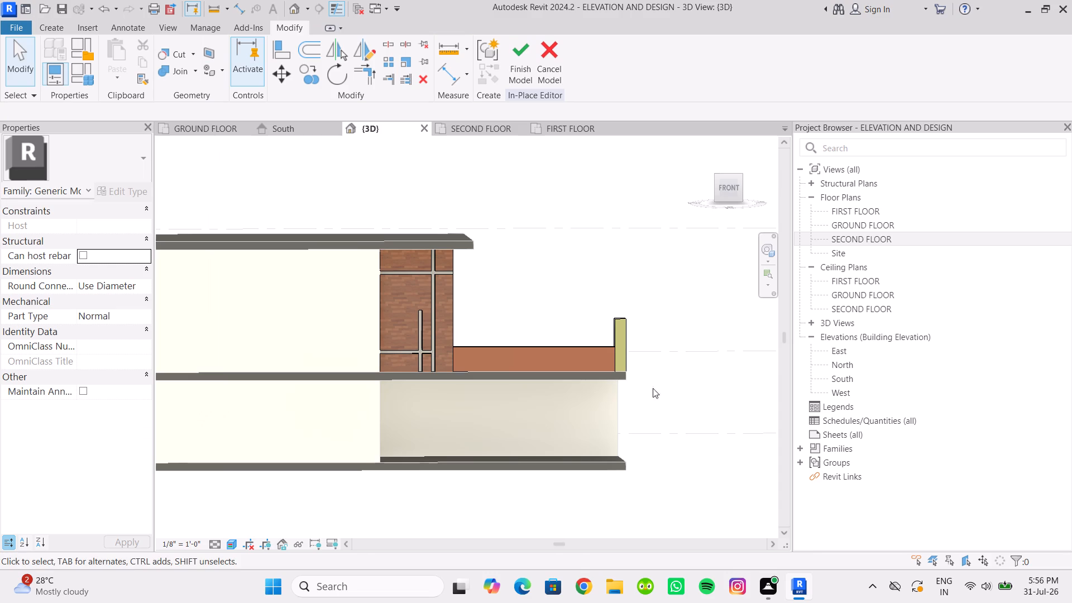
scroll(652, 399, "down", 2)
scroll(652, 400, "up", 4)
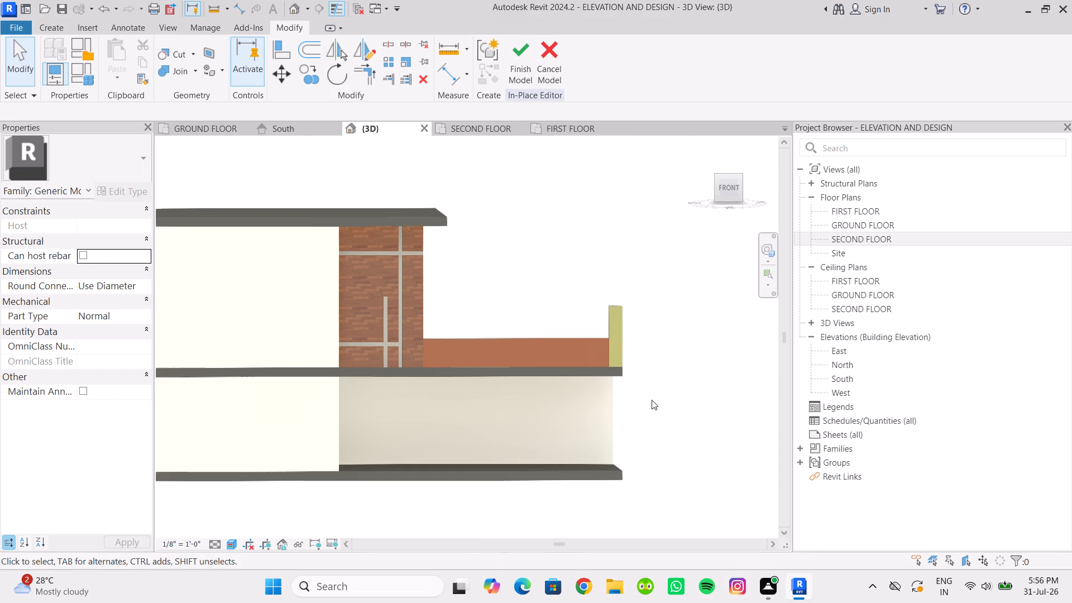
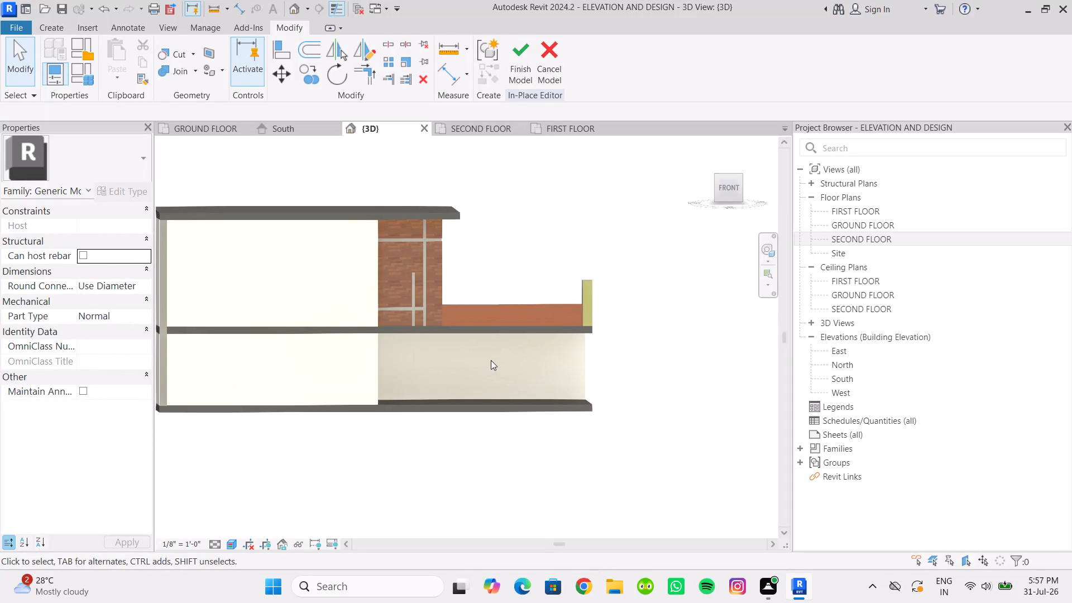
Extrude a rectangle about 1' 8" wide and 0' 6" deep from the corner post's inner side face, between the post's top and the parapet's top.
scroll(493, 382, "down", 2)
middle_click_drag(493, 382, 461, 369)
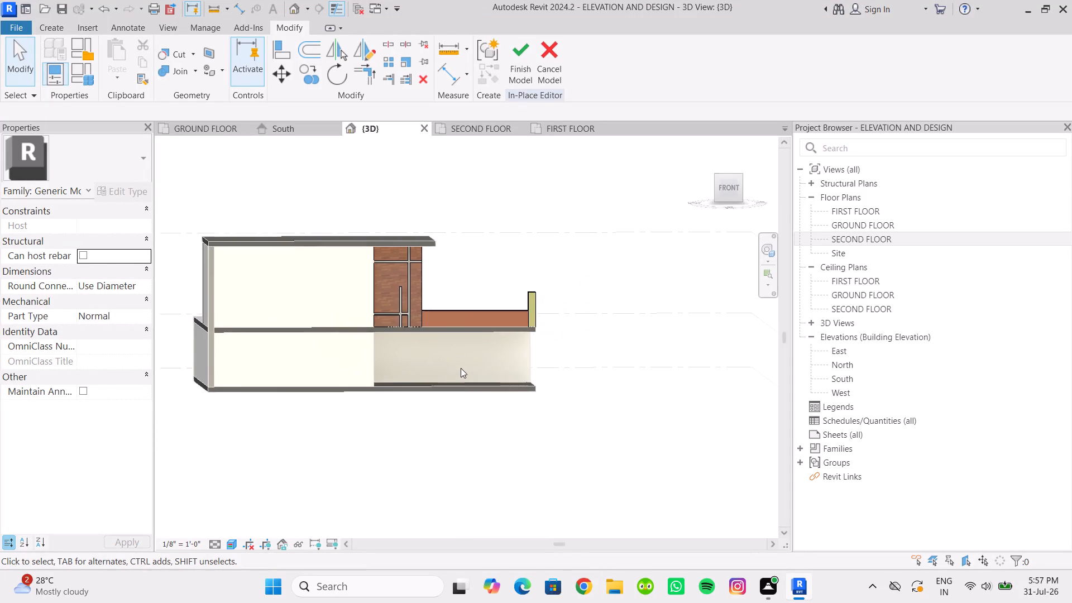
scroll(461, 367, "down", 1)
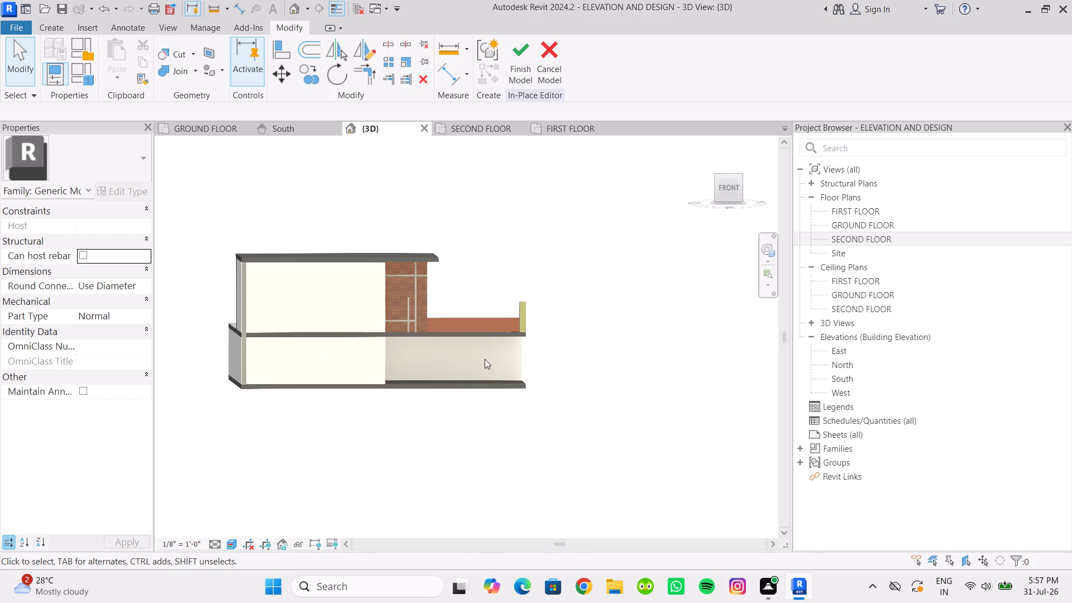
scroll(511, 314, "up", 5)
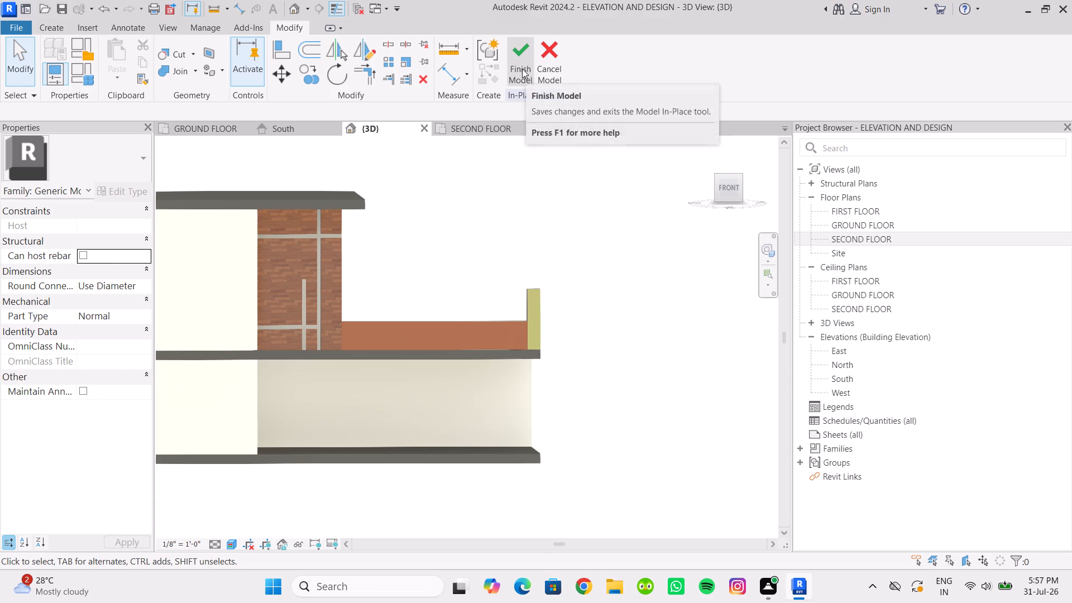
left_click(58, 30)
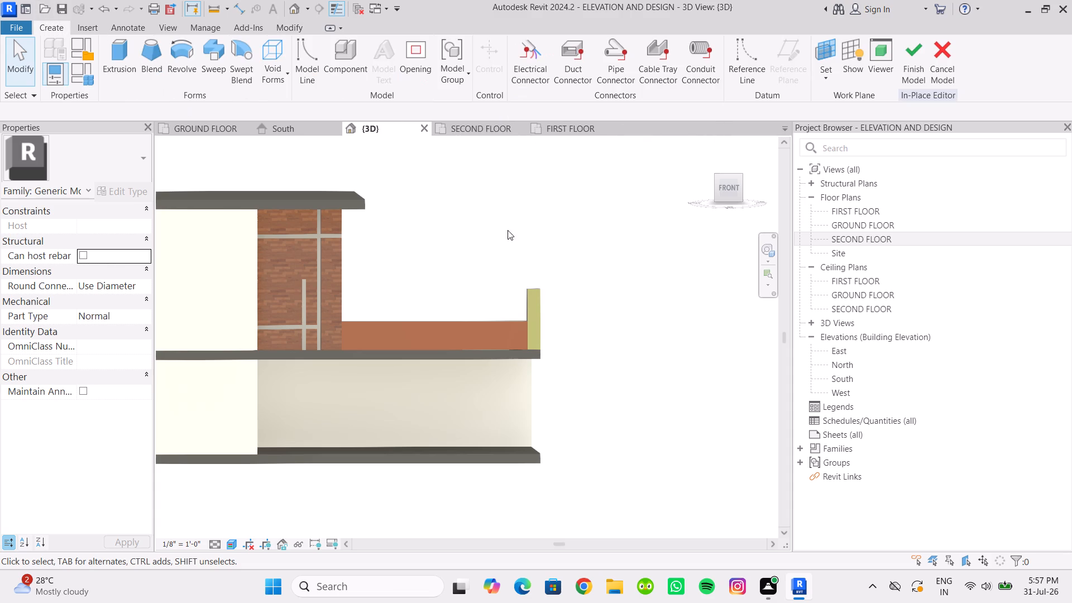
left_click(119, 59)
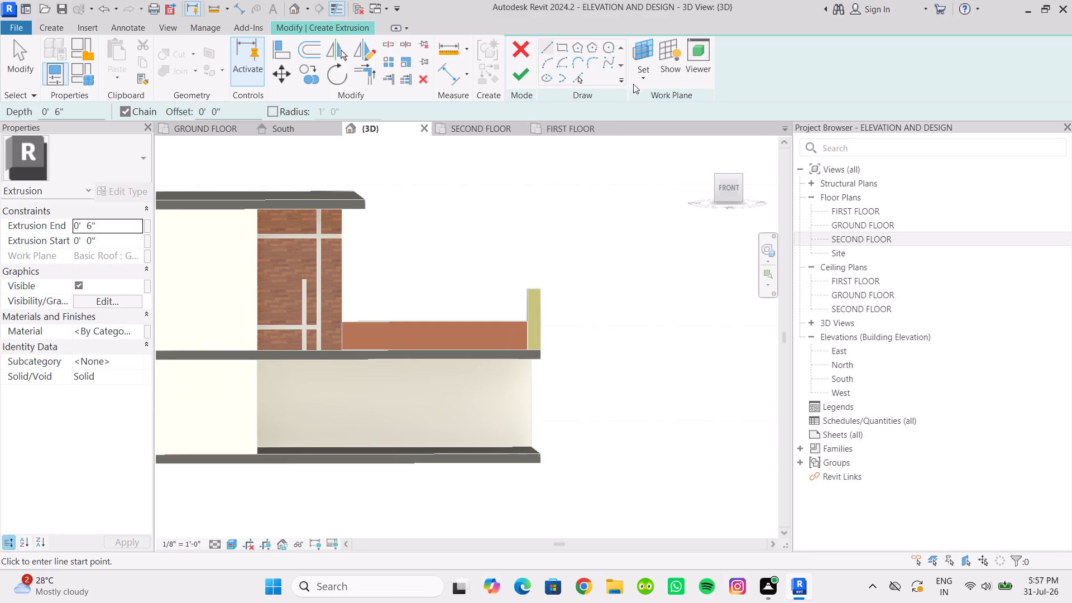
left_click(648, 75)
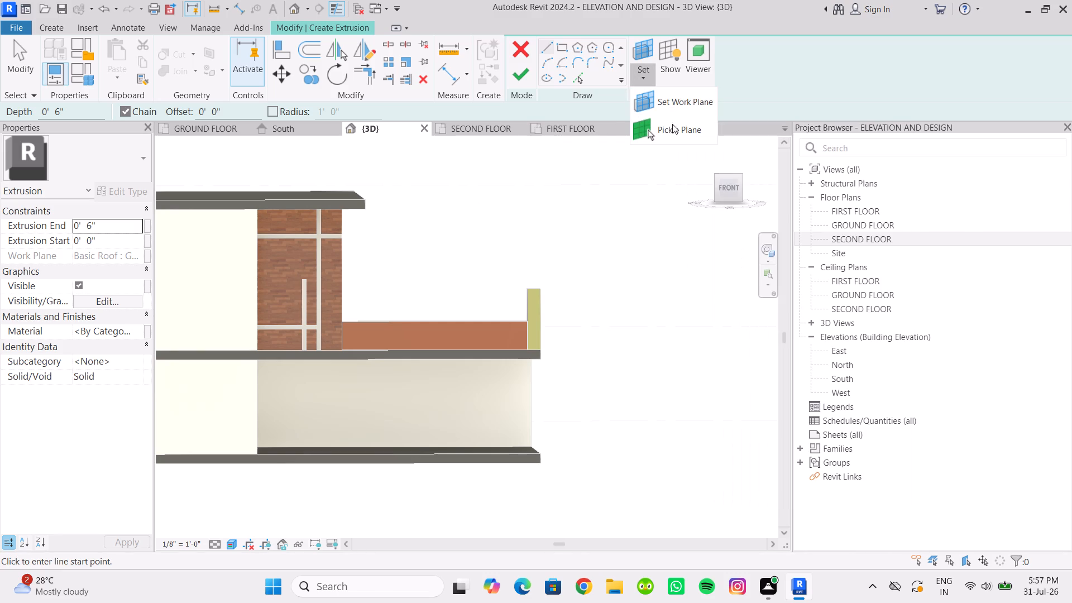
left_click(672, 125)
scroll(599, 327, "down", 2)
middle_click_drag(599, 329, 581, 533)
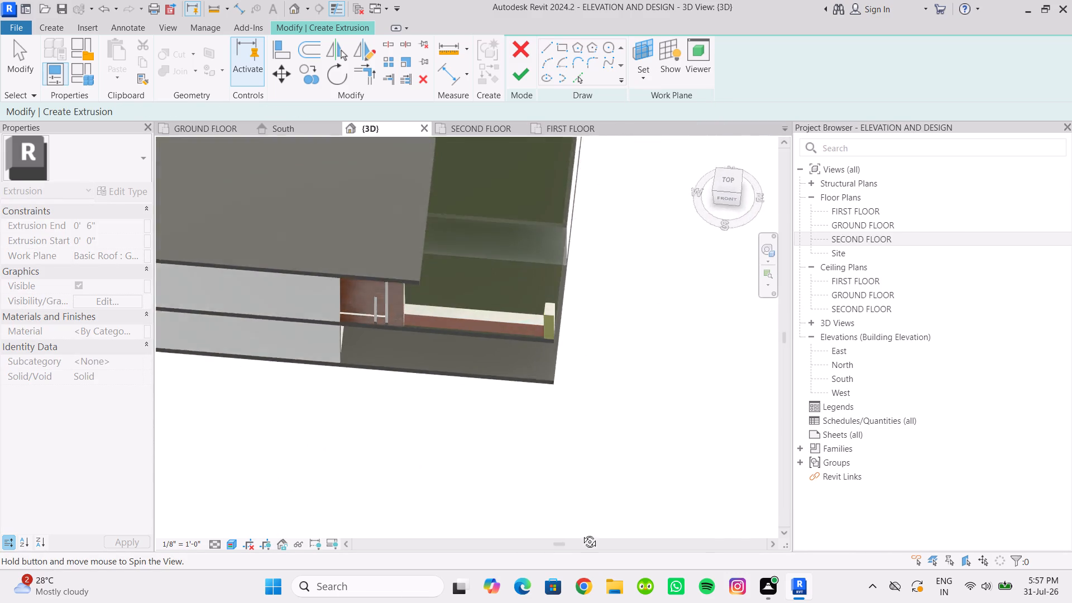
middle_click_drag(581, 533, 587, 552)
middle_click_drag(549, 387, 700, 271, "shift")
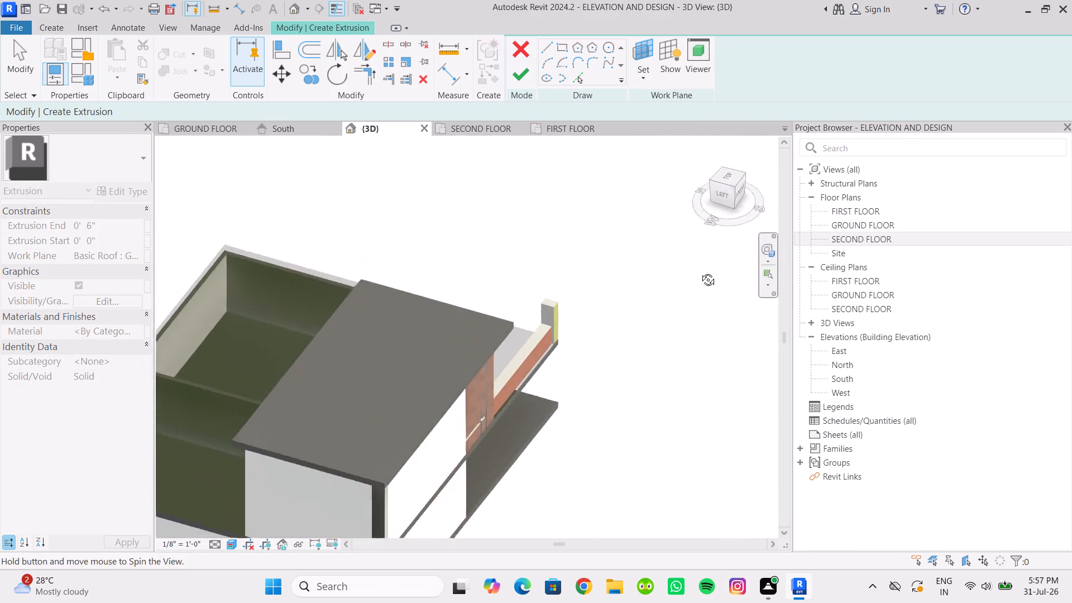
middle_click_drag(700, 271, 723, 241, "shift")
scroll(574, 332, "up", 4)
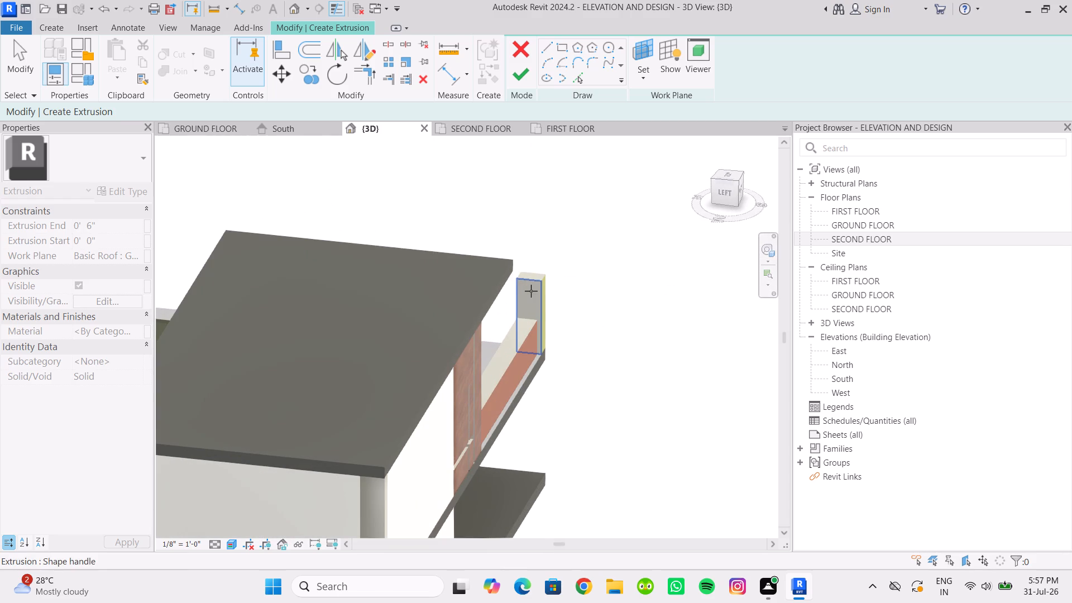
left_click(531, 291)
left_click(563, 46)
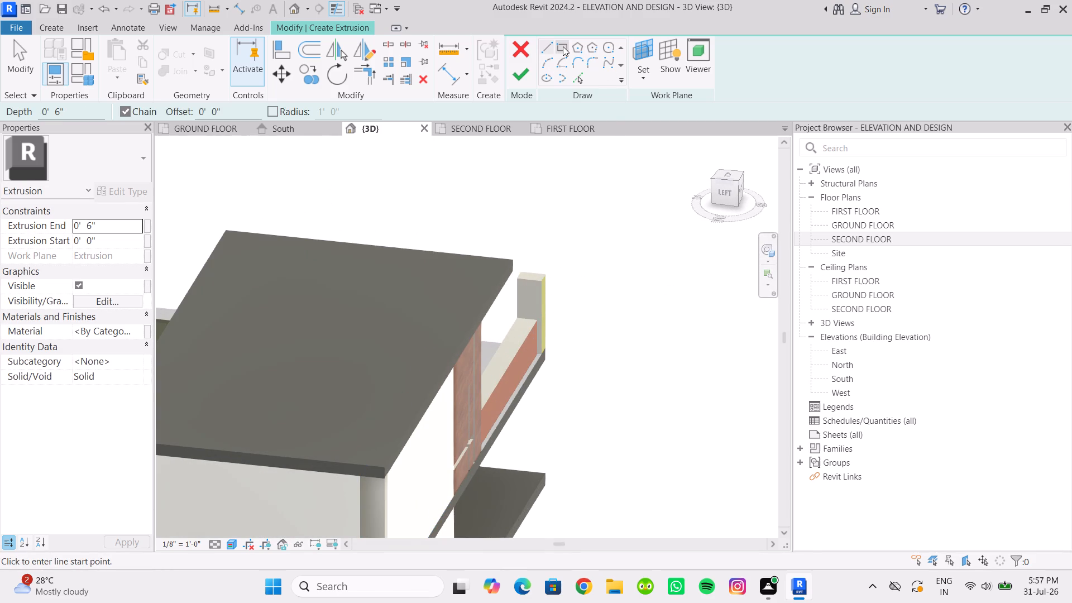
scroll(547, 291, "up", 3)
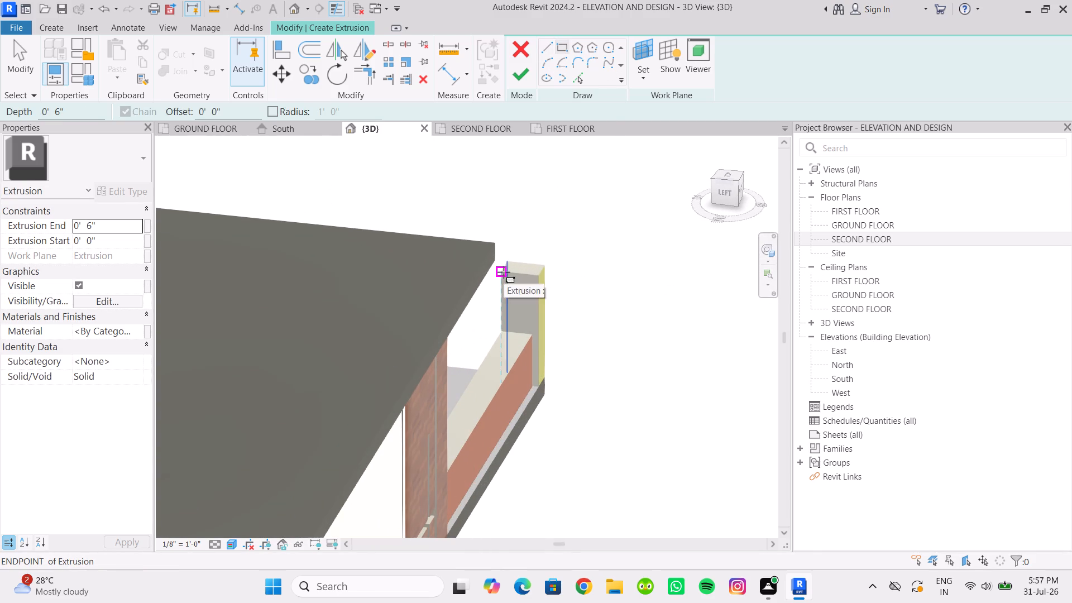
left_click(504, 272)
left_click(531, 337)
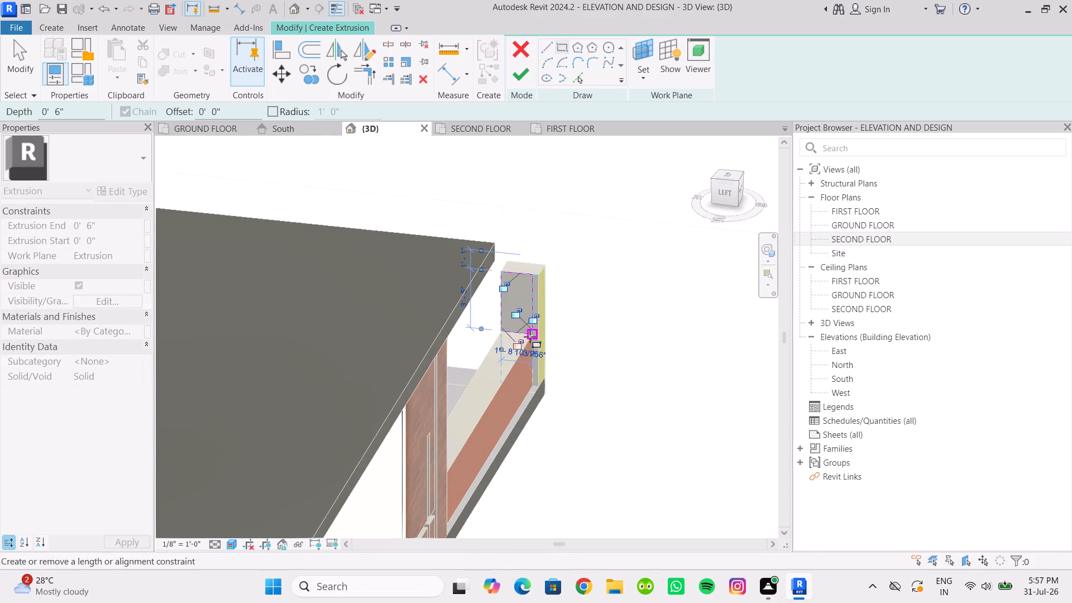
left_click(520, 70)
Stretch the new block's free end away from the corner post along the terrace parapet to an extrusion depth of about 6' 3".
scroll(569, 335, "down", 1)
middle_click_drag(568, 336, 451, 326, "shift")
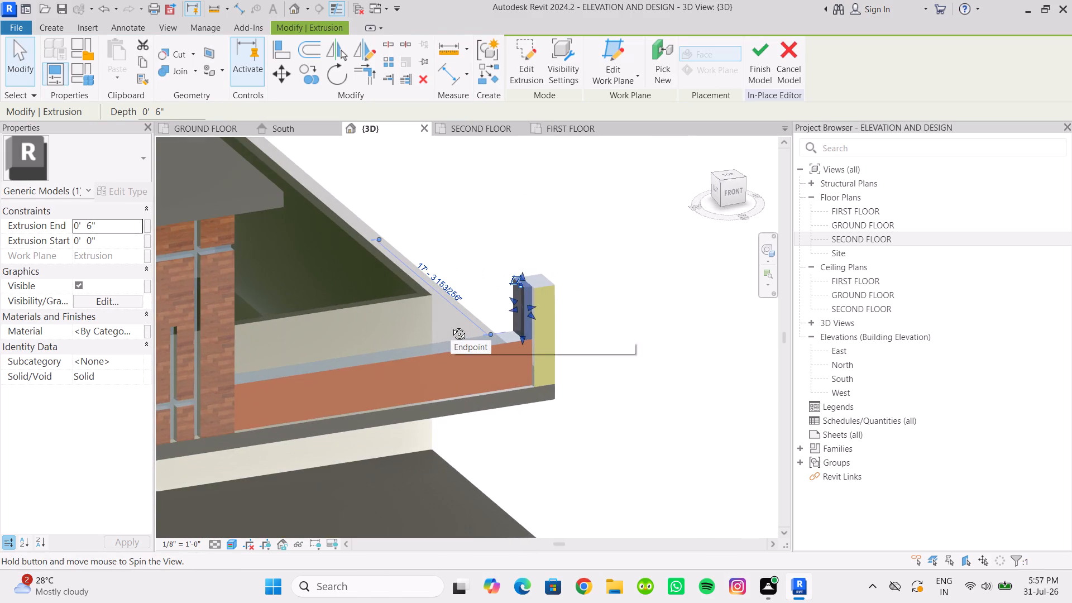
middle_click_drag(451, 326, 451, 325, "shift")
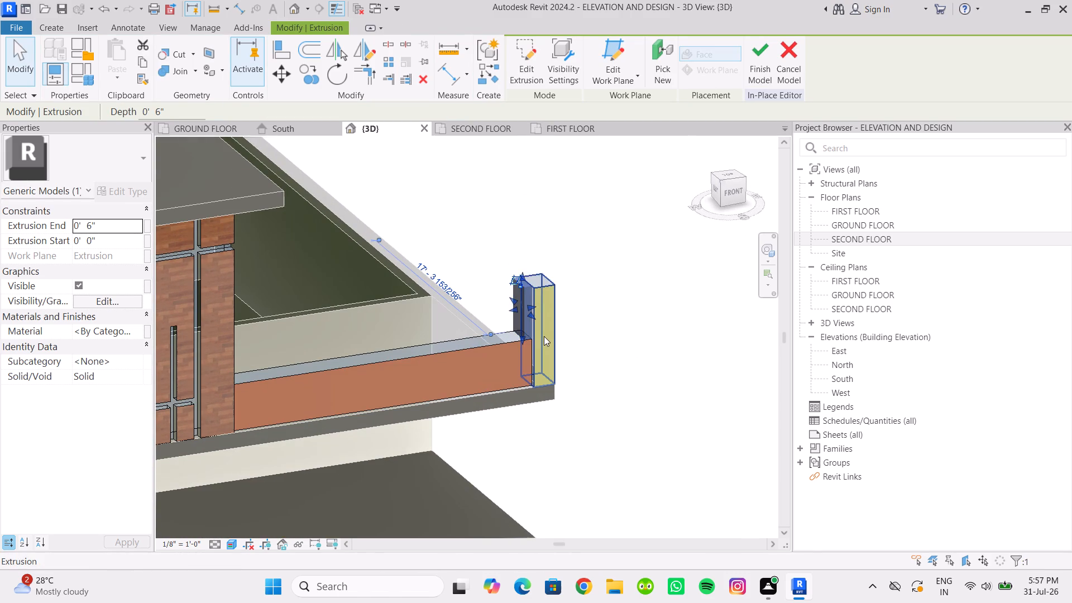
scroll(544, 336, "up", 2)
scroll(544, 336, "down", 2)
middle_click_drag(526, 339, 481, 311, "shift")
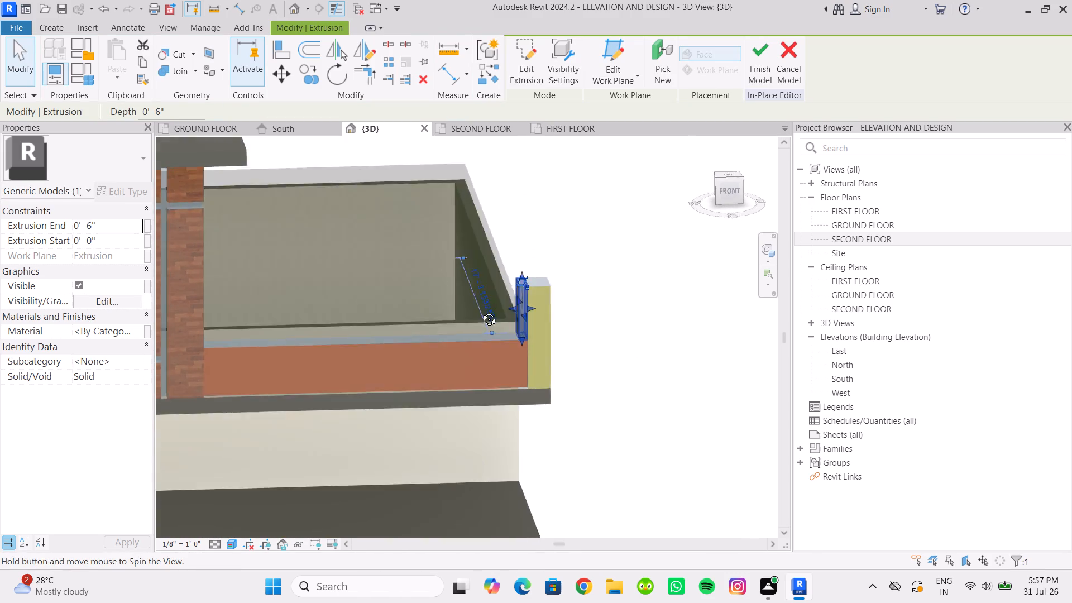
middle_click_drag(481, 311, 479, 304, "shift")
scroll(518, 301, "up", 2)
left_click_drag(513, 311, 393, 313)
scroll(500, 352, "down", 3)
middle_click_drag(497, 355, 499, 324, "shift")
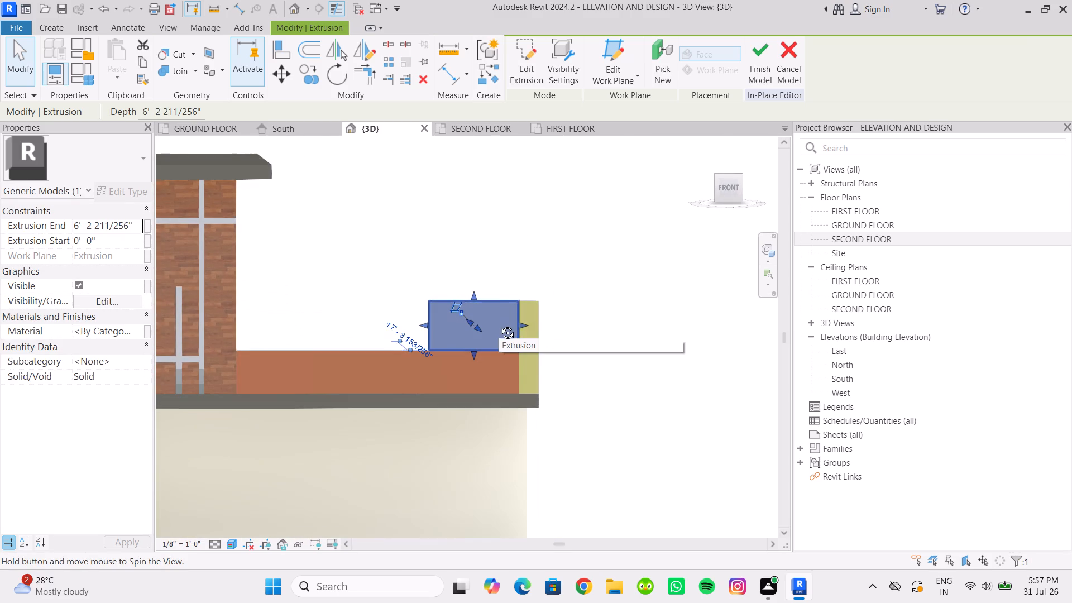
middle_click_drag(499, 324, 500, 326, "shift")
left_click(588, 296)
scroll(593, 324, "down", 3)
middle_click(590, 330)
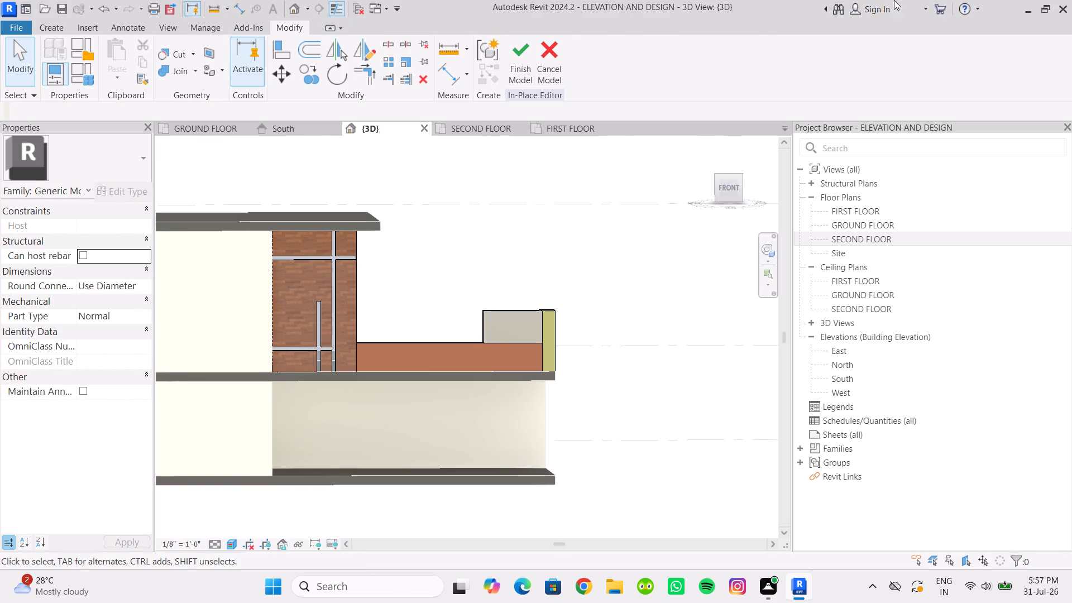
left_click(1021, 16)
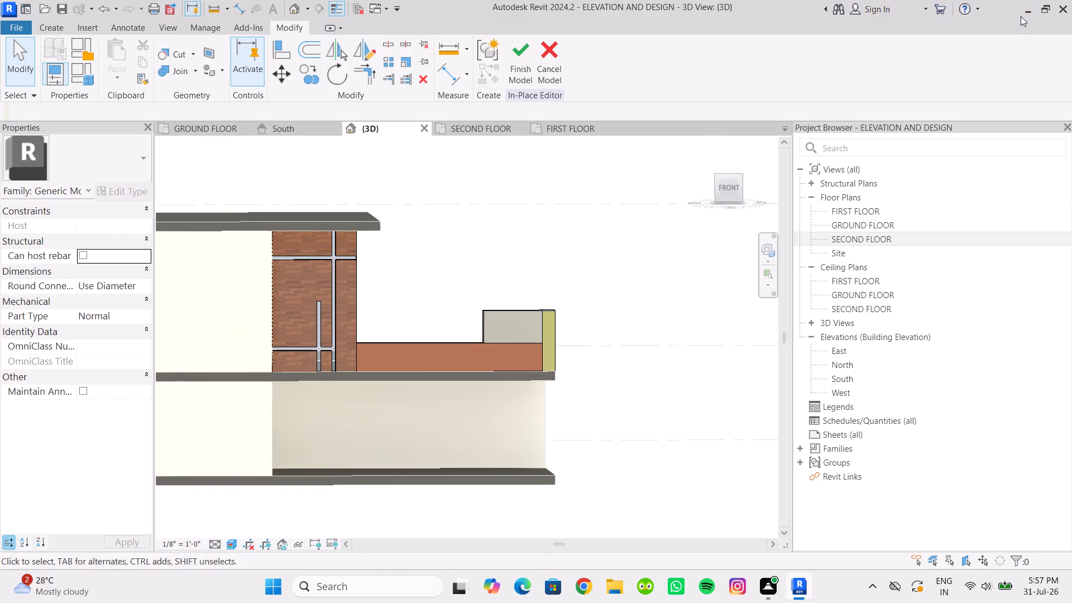
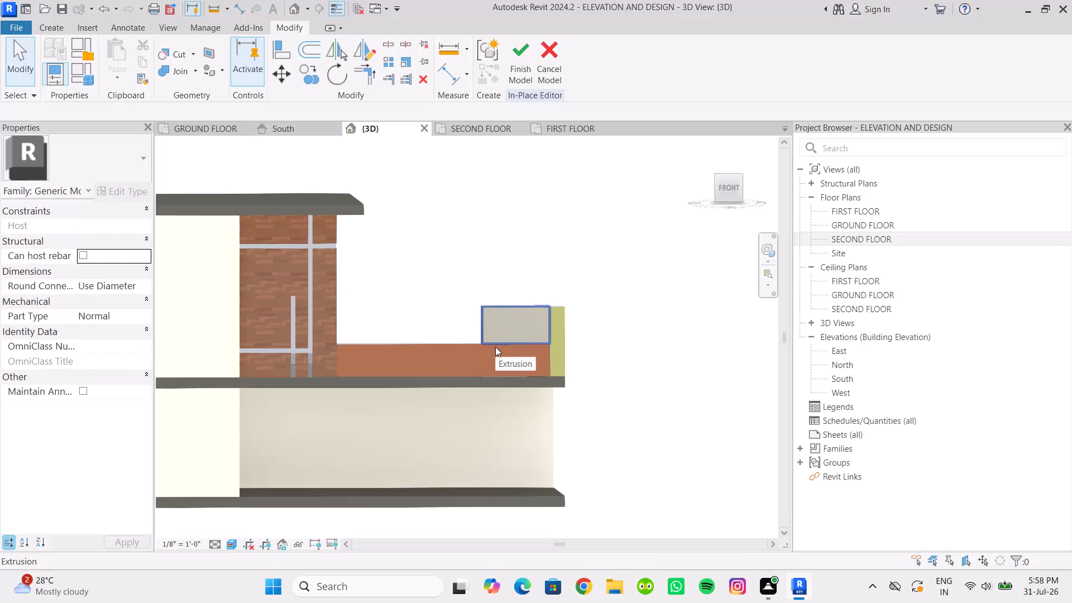
Create a new project material and name it STONE LIKE BRICK COLOUR.
scroll(495, 347, "down", 2)
scroll(530, 324, "up", 2)
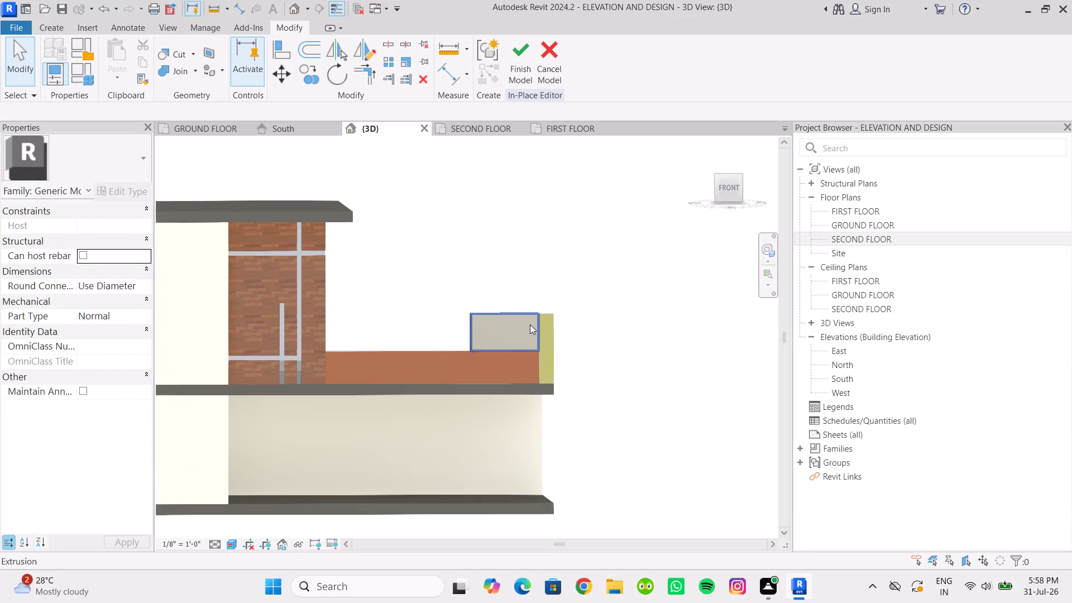
scroll(530, 324, "up", 3)
left_click(672, 449)
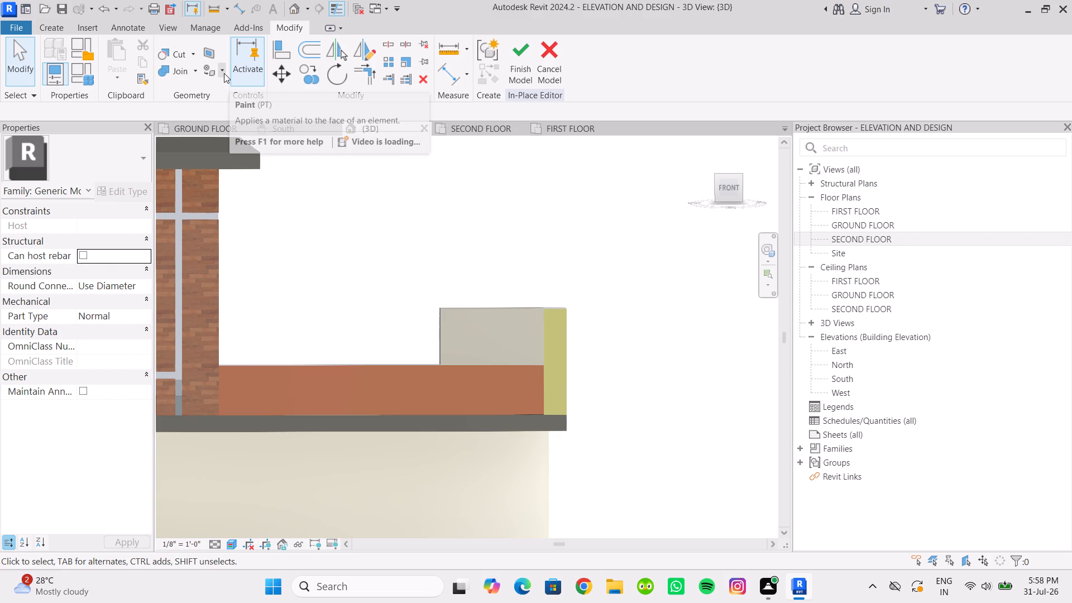
left_click(207, 27)
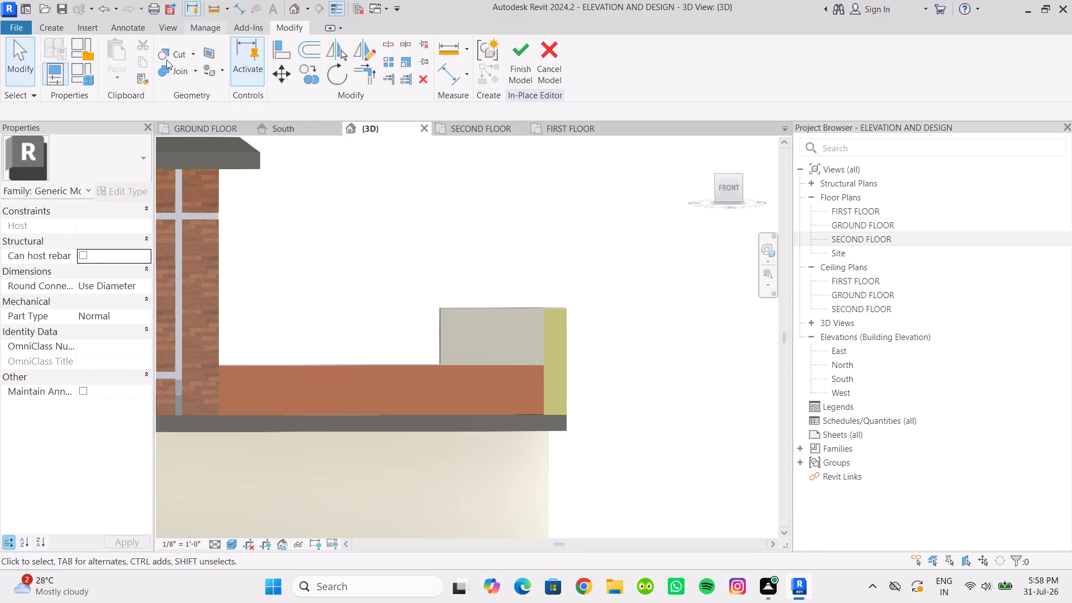
left_click(63, 63)
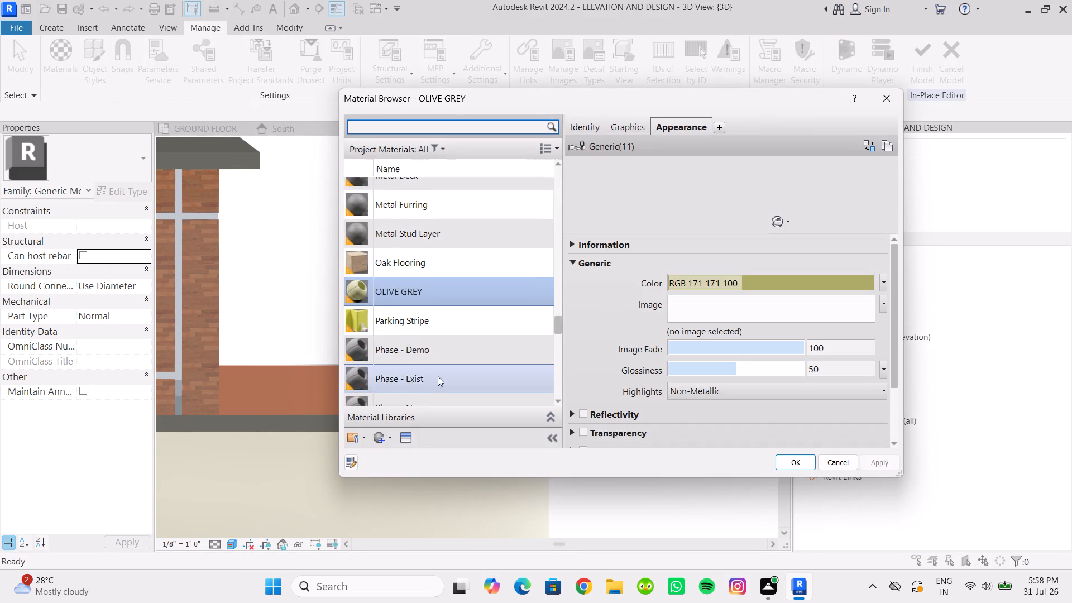
left_click(380, 435)
left_click(399, 453)
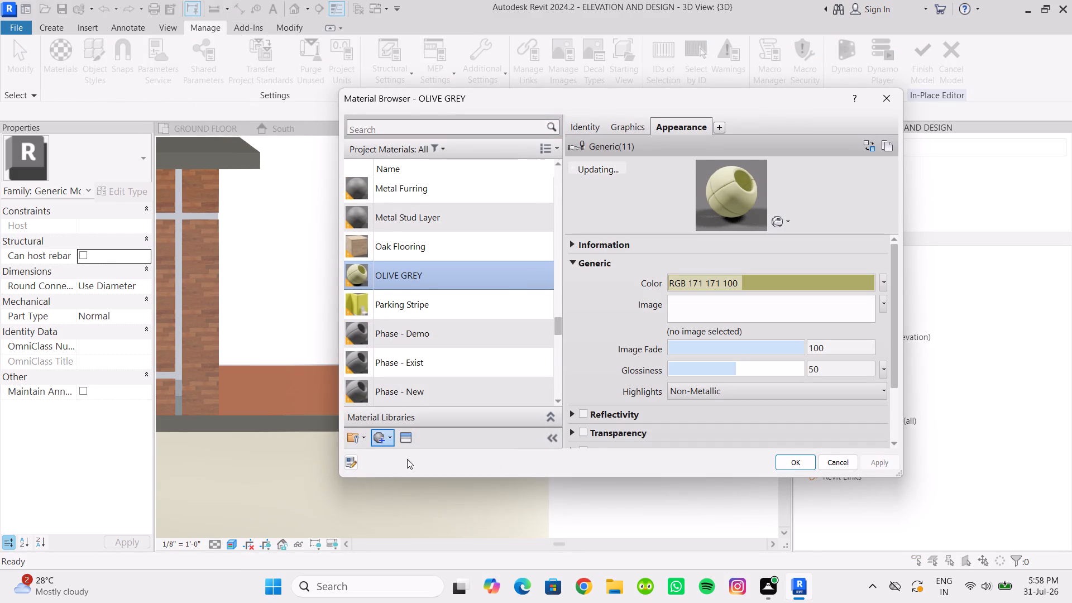
right_click(411, 270)
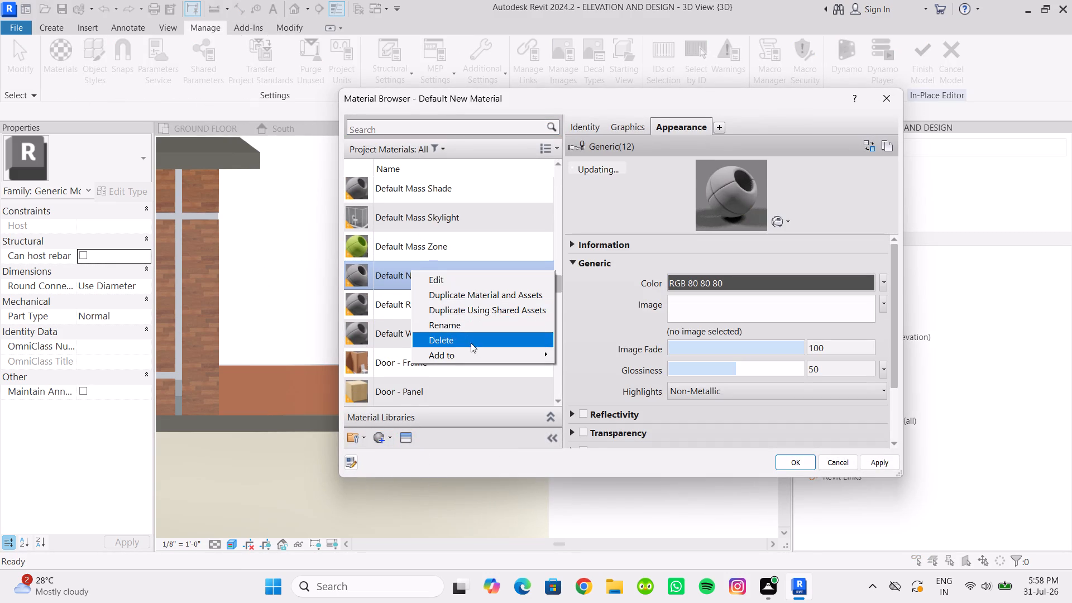
left_click(454, 328)
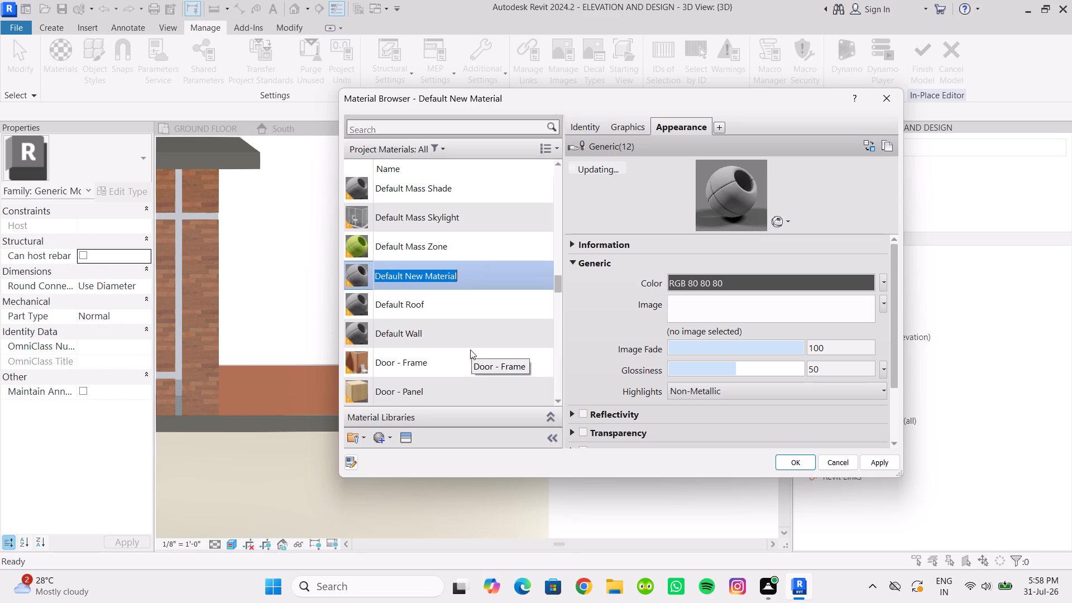
type("STONE")
key("space")
type("LIKE BRICK COLOUR")
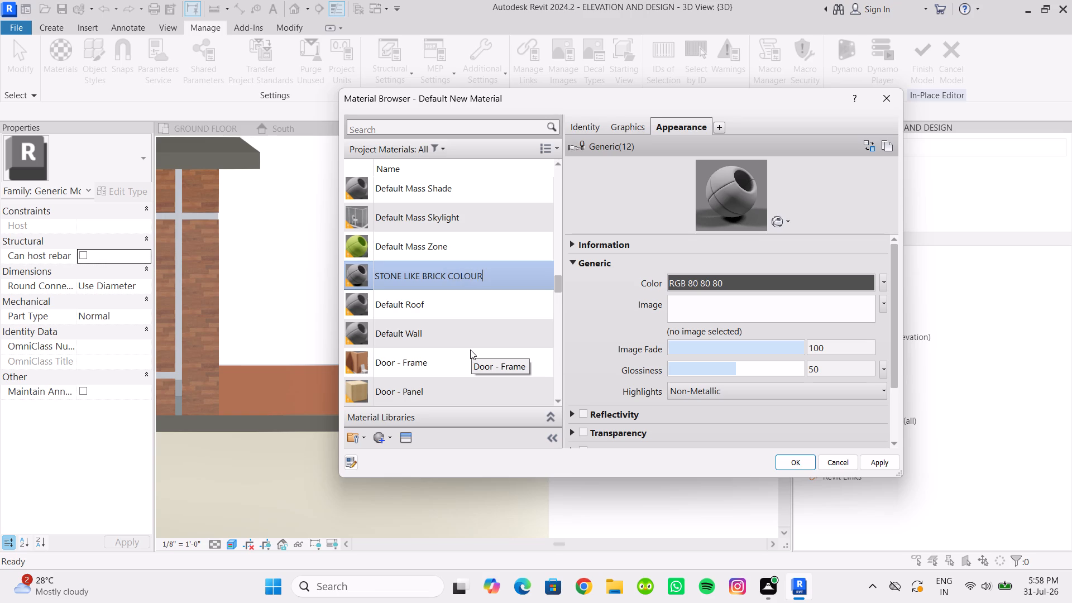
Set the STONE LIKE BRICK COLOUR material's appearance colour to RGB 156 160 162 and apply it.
left_click(697, 277)
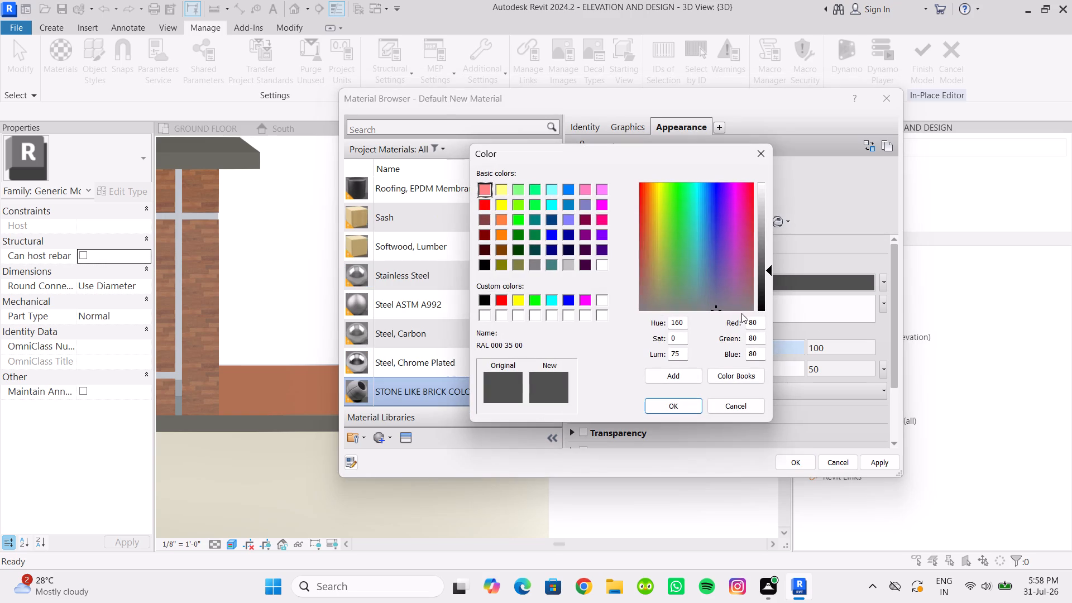
left_click(760, 320)
left_click_drag(752, 323, 744, 325)
left_click_drag(759, 322, 736, 327)
type("156")
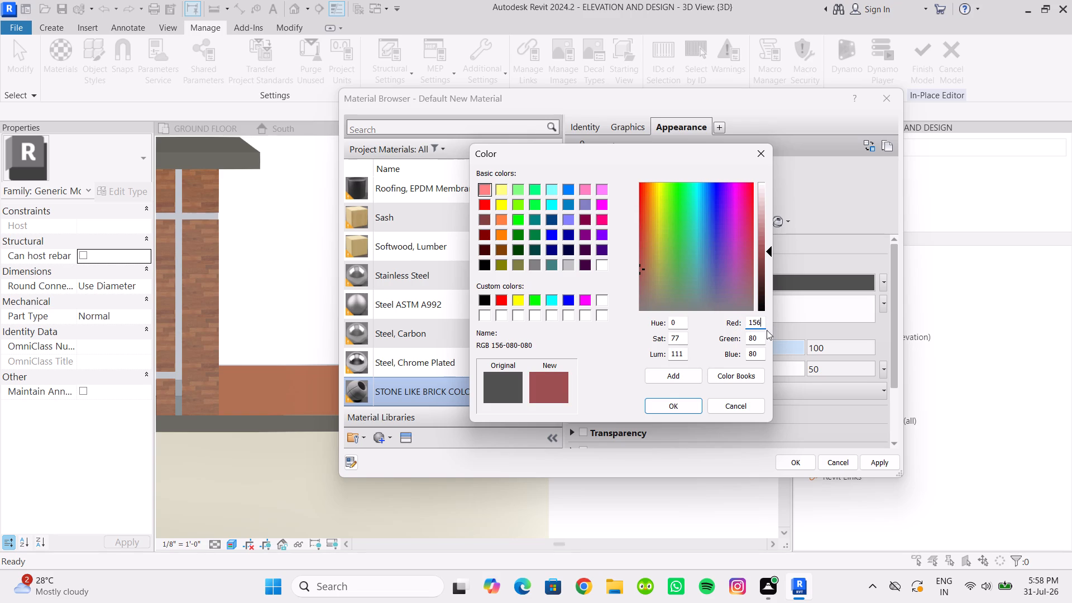
left_click_drag(763, 336, 735, 343)
type("160")
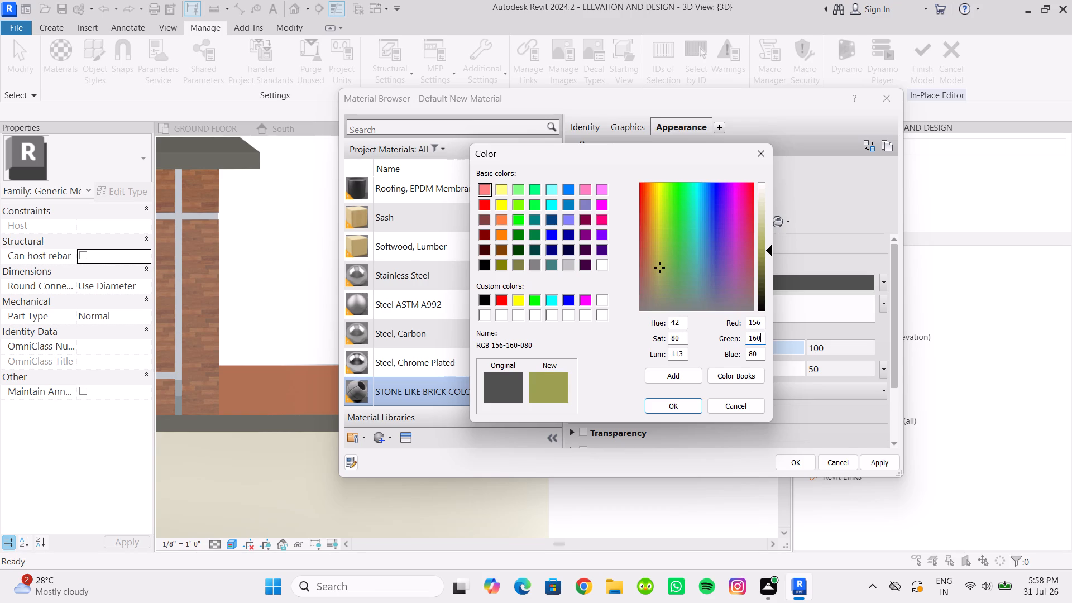
left_click_drag(763, 352, 738, 360)
type("162")
left_click(686, 401)
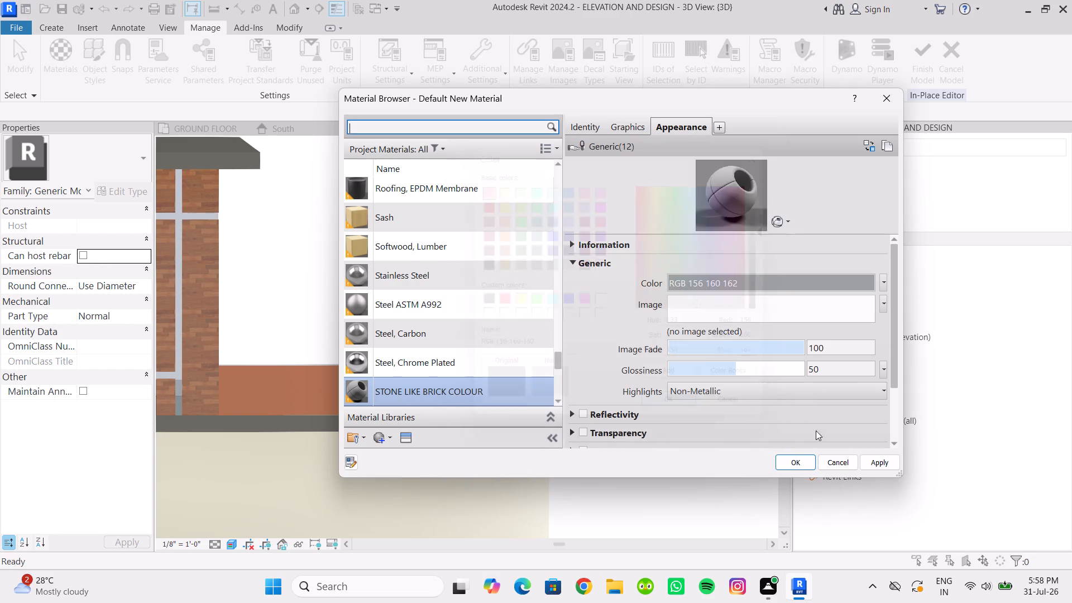
left_click(883, 466)
left_click(801, 462)
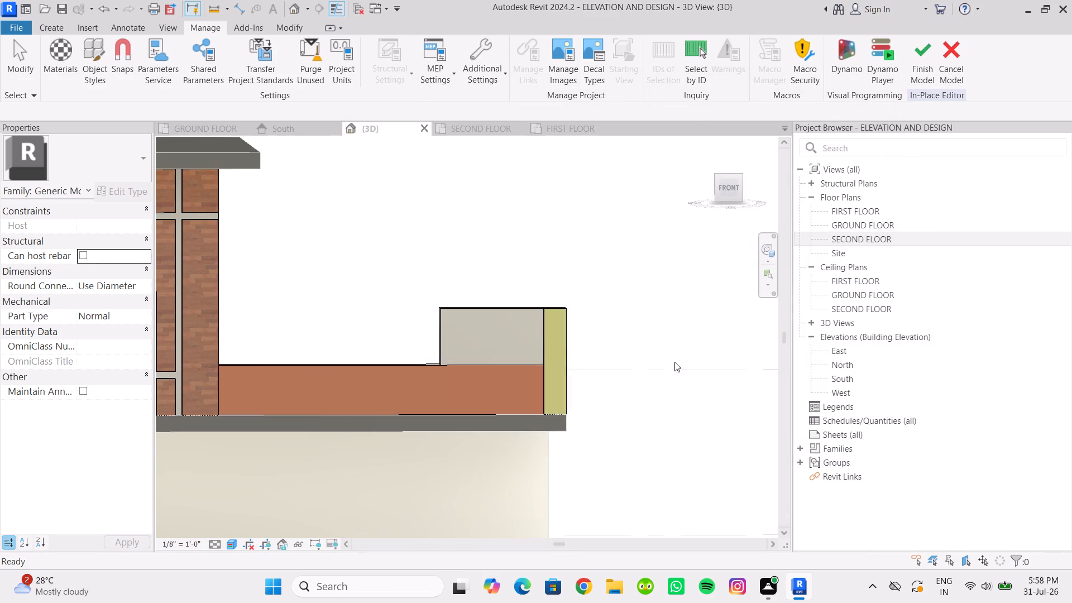
Paint the front face of the raised block above the terrace parapet with the Asphalt Shingle material.
scroll(513, 338, "up", 4)
left_click(499, 337)
scroll(539, 366, "down", 5)
left_click(669, 368)
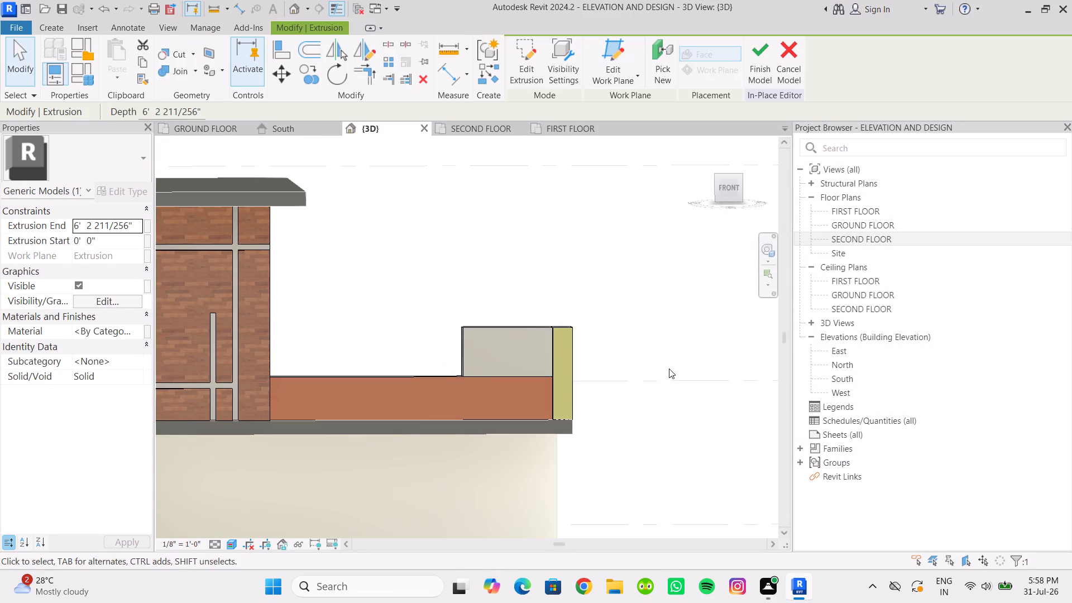
left_click(224, 75)
left_click(228, 98)
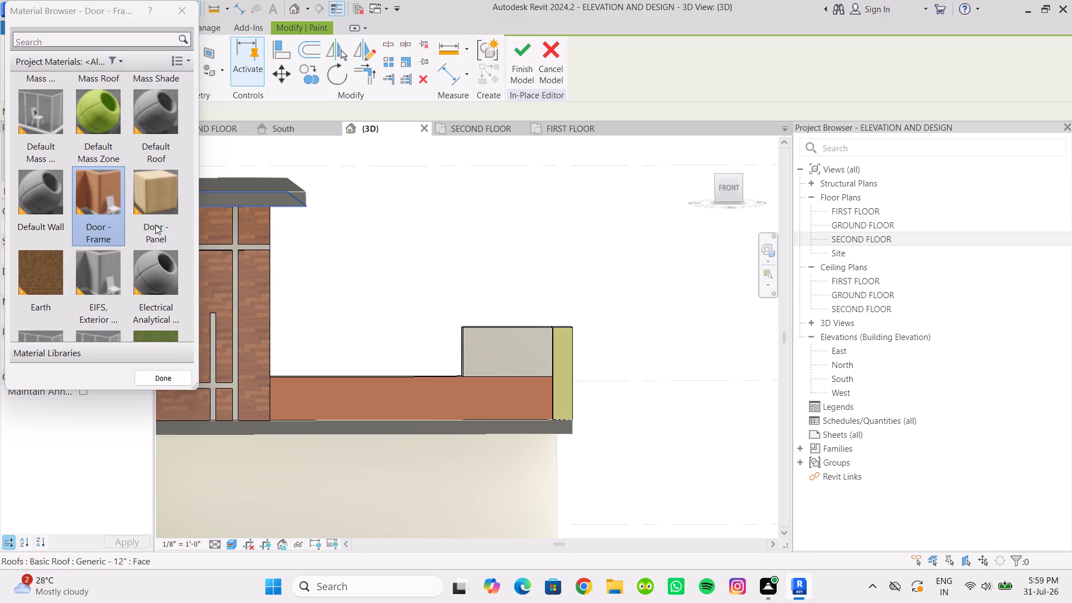
scroll(106, 202, "down", 2)
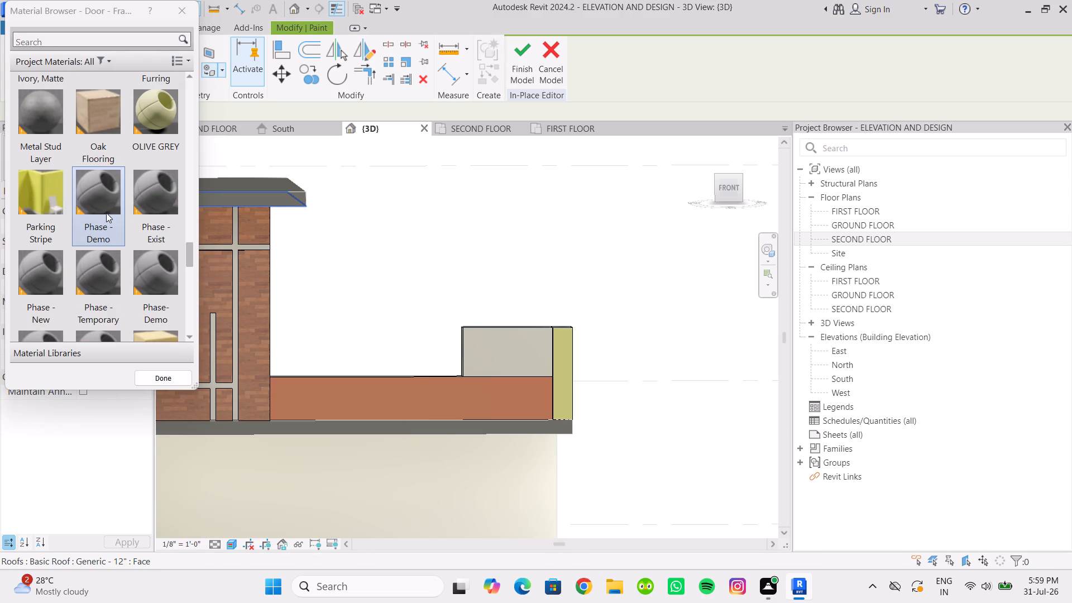
scroll(121, 285, "down", 4)
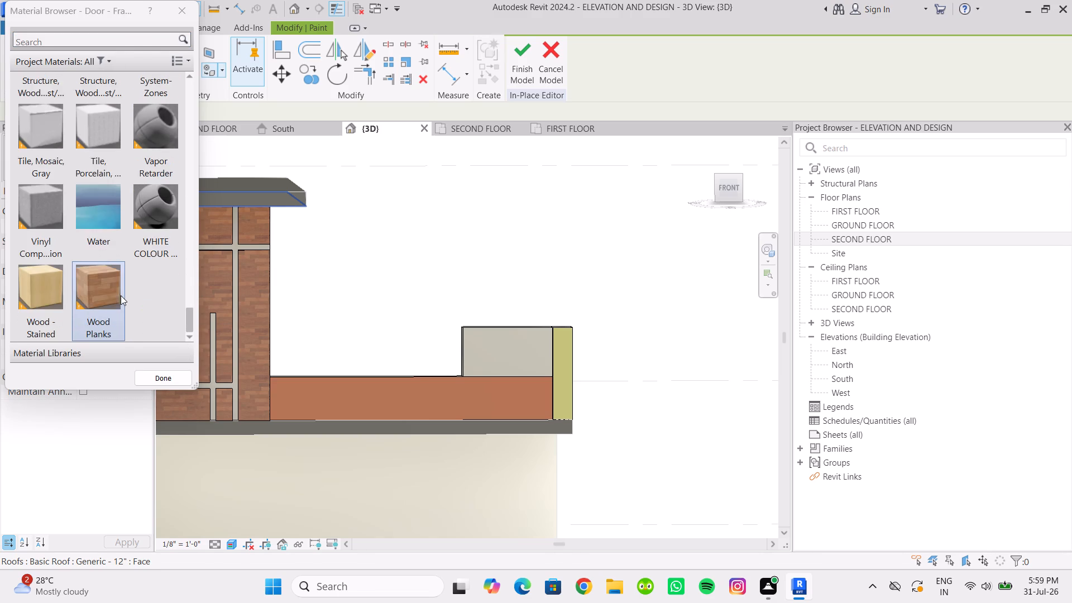
scroll(106, 276, "up", 17)
scroll(106, 265, "down", 1)
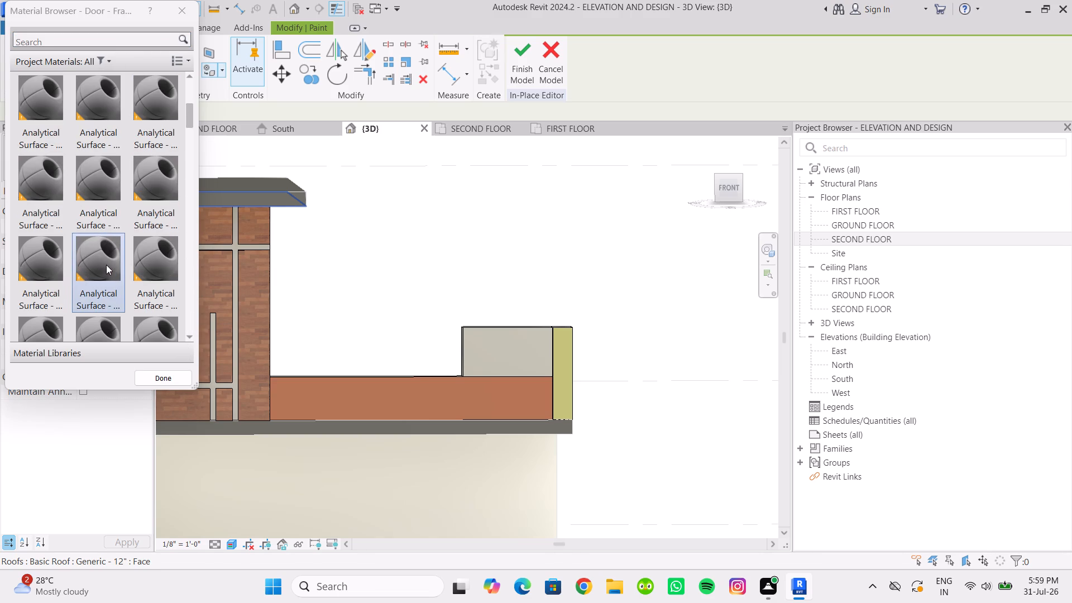
scroll(106, 265, "down", 1)
double_click(45, 253)
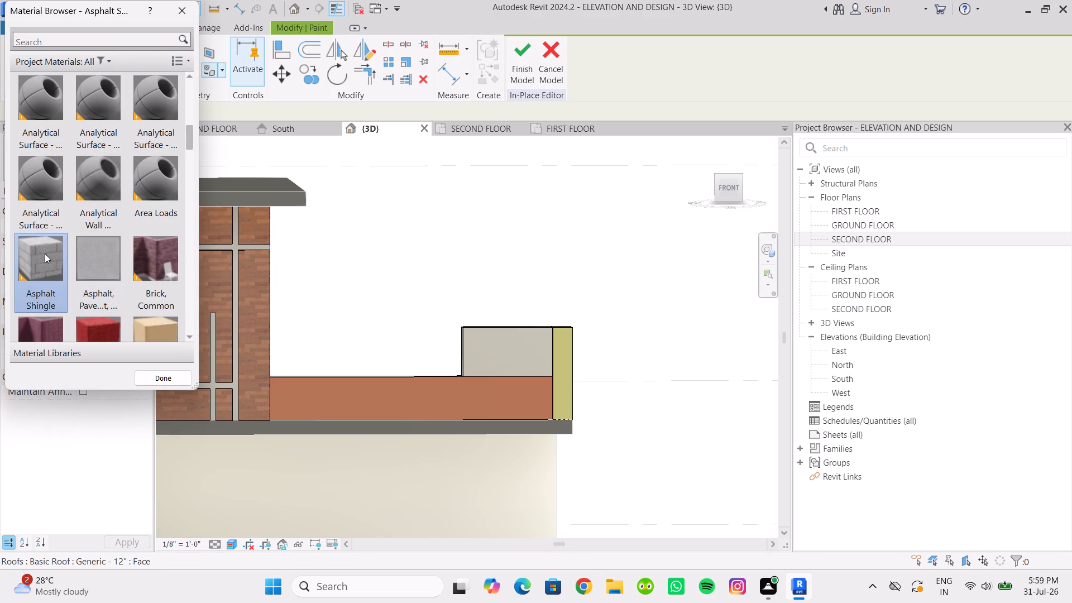
left_click(528, 343)
Examine the shingle-painted face of the raised block beside the terrace parapet and corner post.
scroll(540, 388, "up", 2)
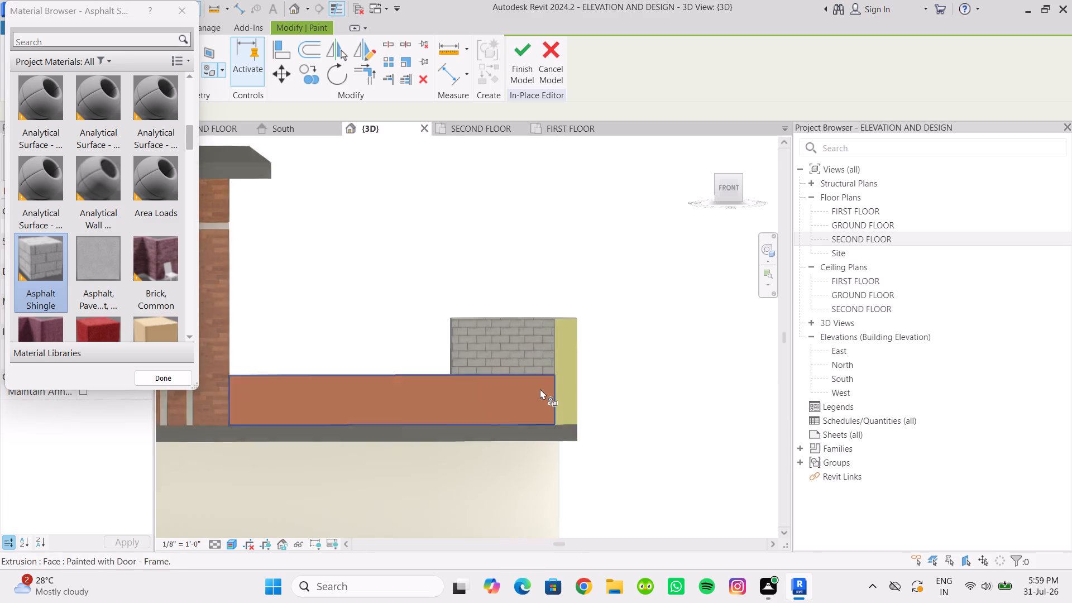
scroll(540, 389, "up", 2)
scroll(501, 330, "down", 1)
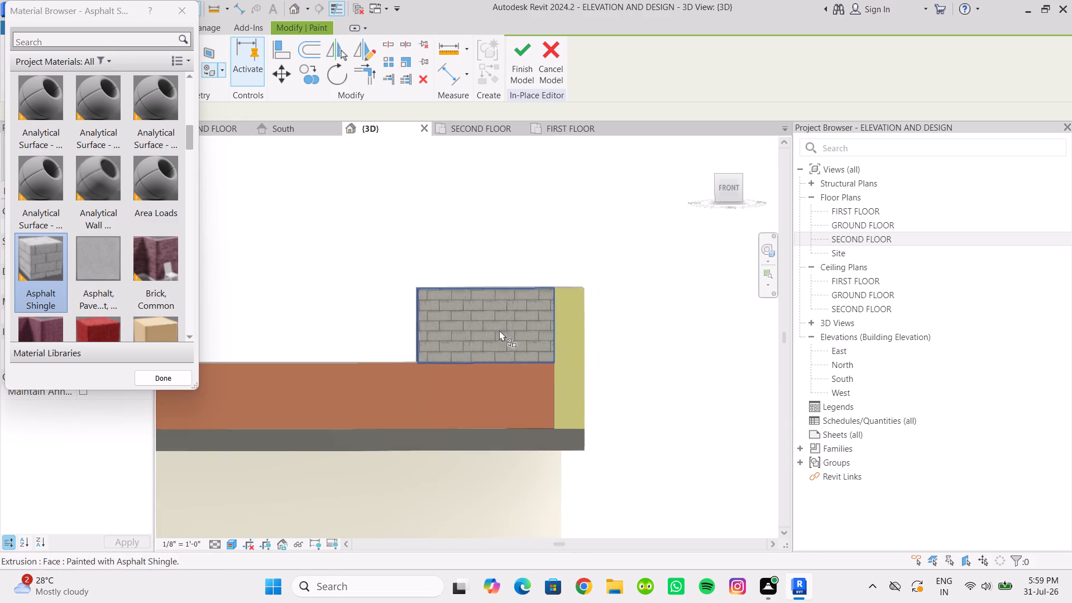
scroll(499, 330, "down", 2)
middle_click_drag(497, 331, 608, 352)
scroll(571, 350, "down", 1)
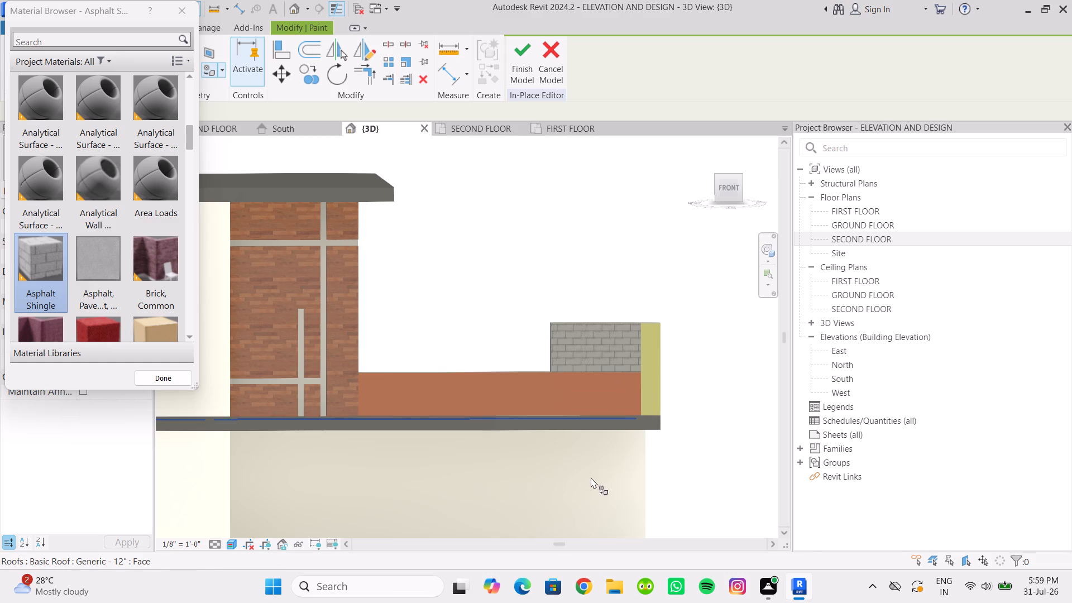
scroll(591, 477, "down", 2)
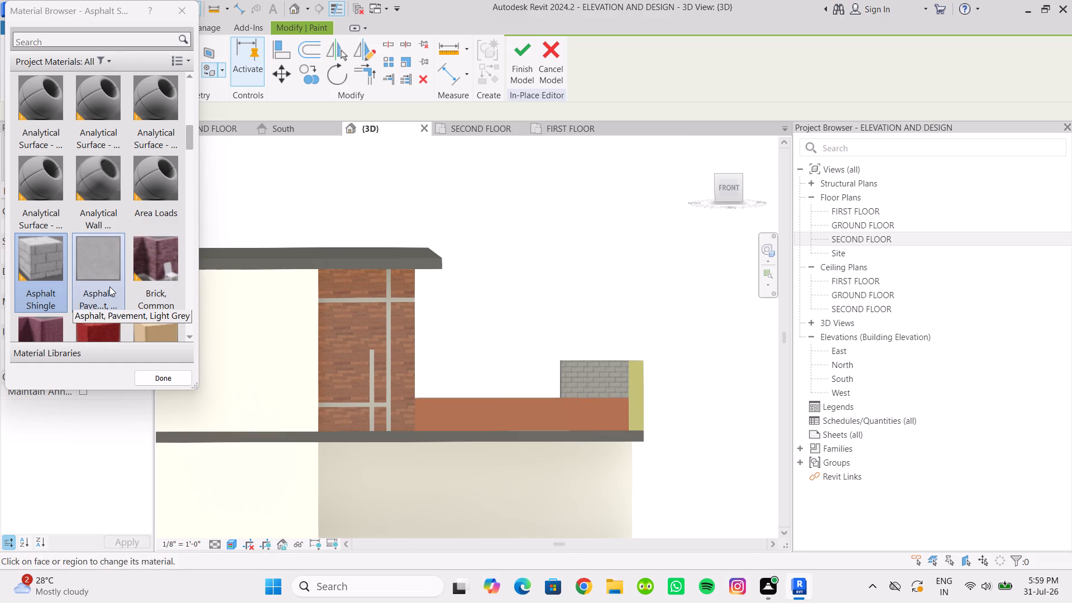
Look through the paint materials, search them for GREY, select OLIVE GREY, and end painting.
scroll(142, 270, "down", 3)
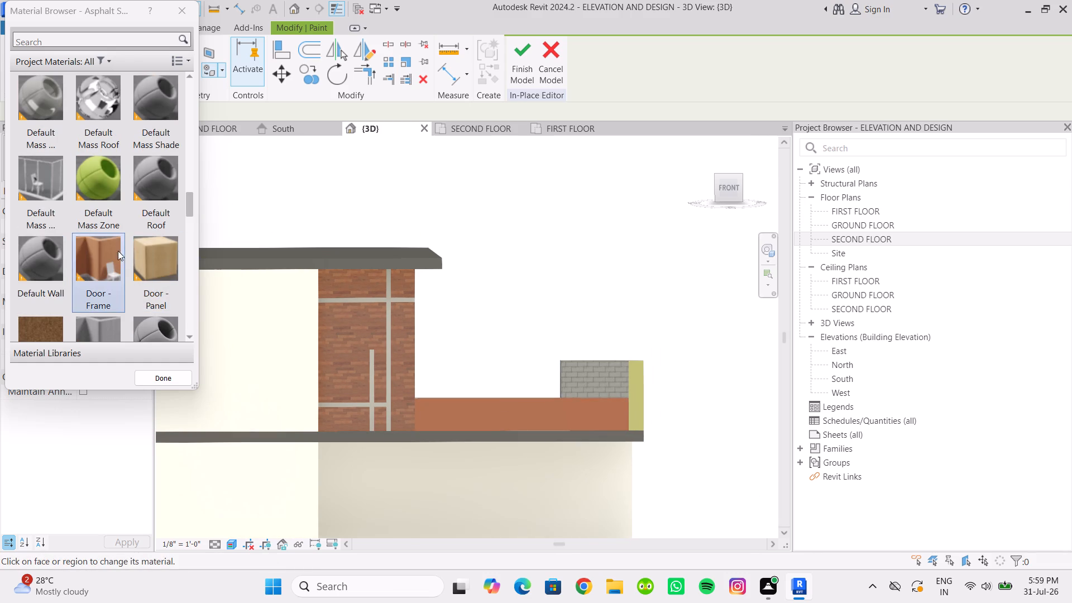
scroll(123, 209, "up", 2)
scroll(123, 209, "down", 2)
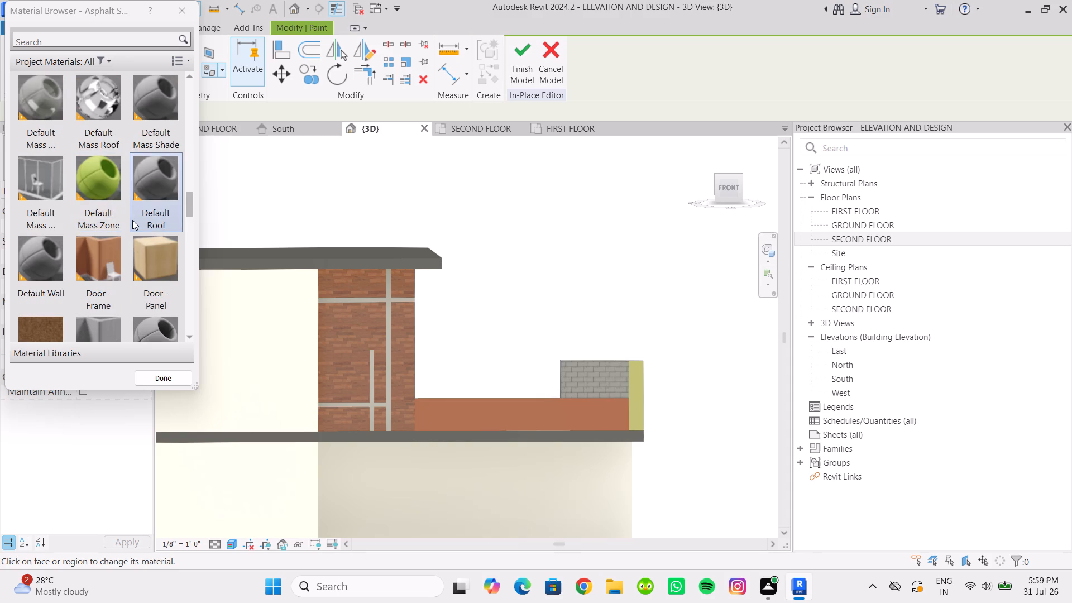
scroll(132, 224, "down", 1)
scroll(132, 224, "up", 2)
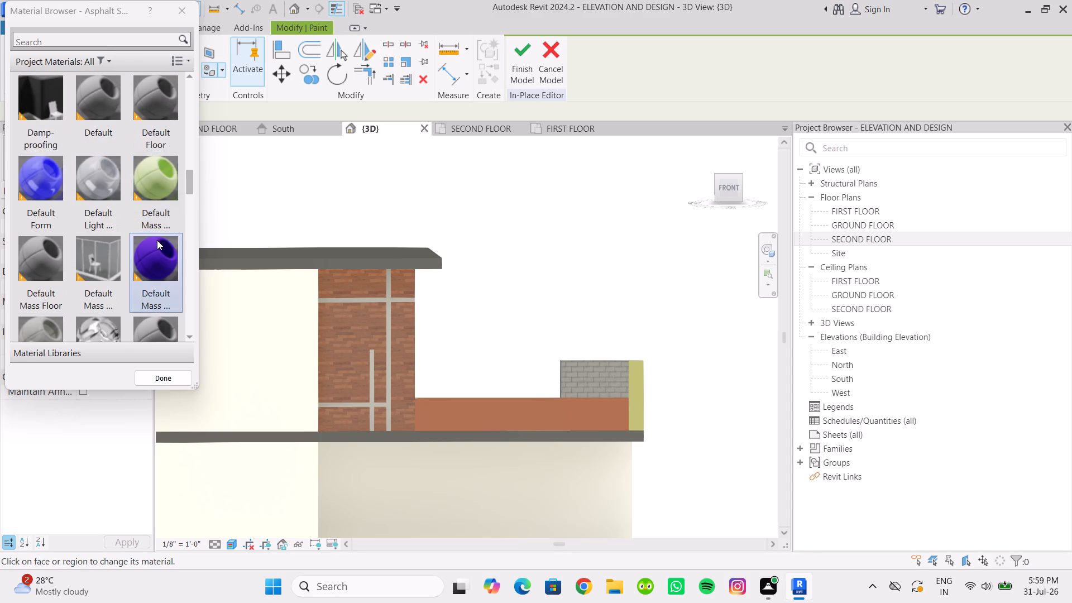
left_click(152, 204)
scroll(138, 225, "down", 1)
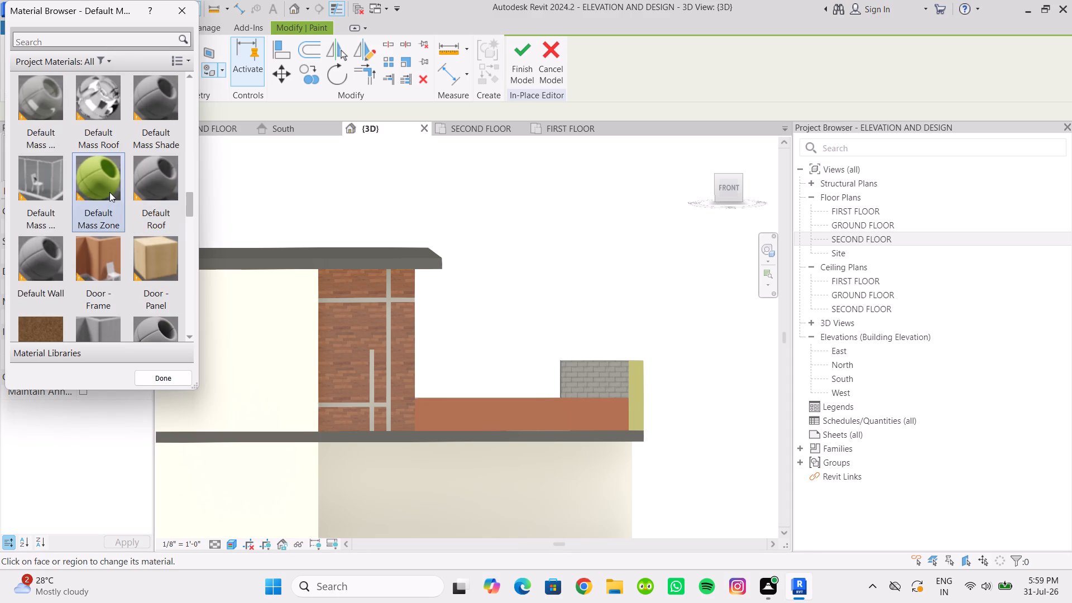
scroll(131, 213, "down", 1)
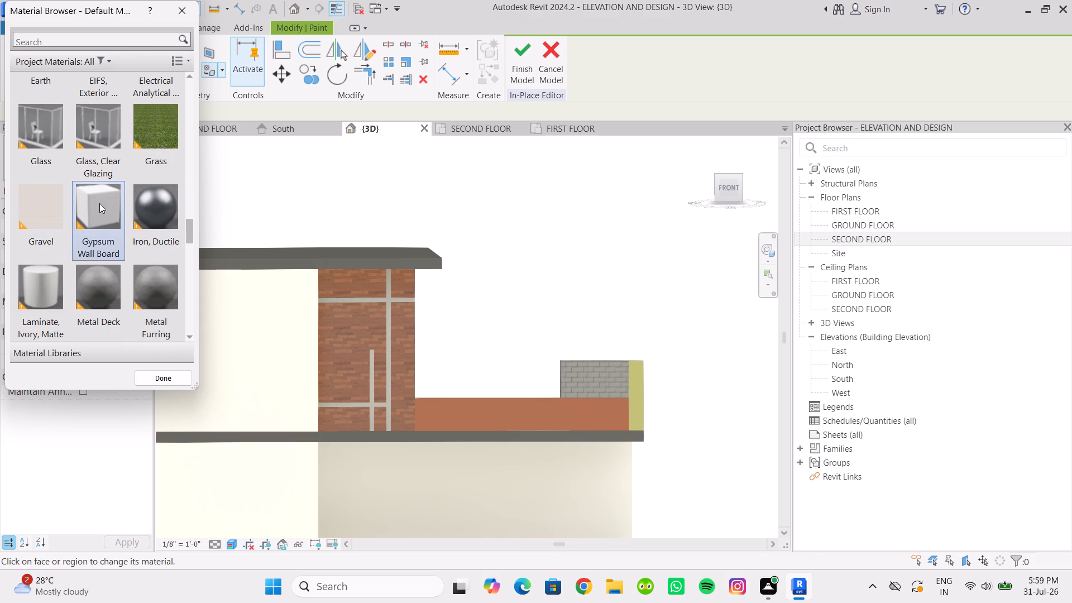
scroll(99, 203, "up", 1)
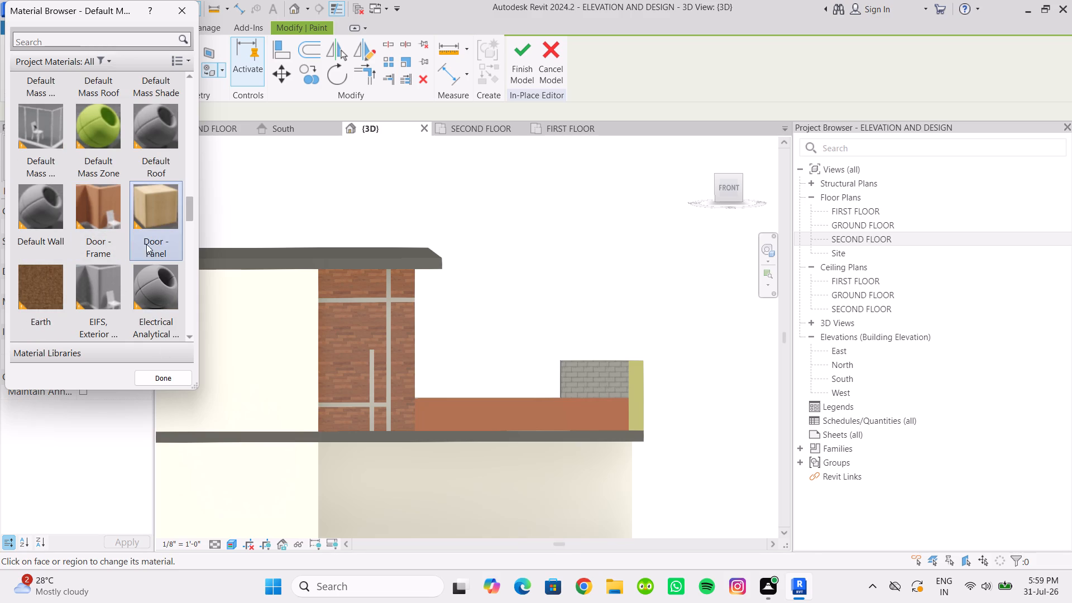
scroll(121, 259, "up", 1)
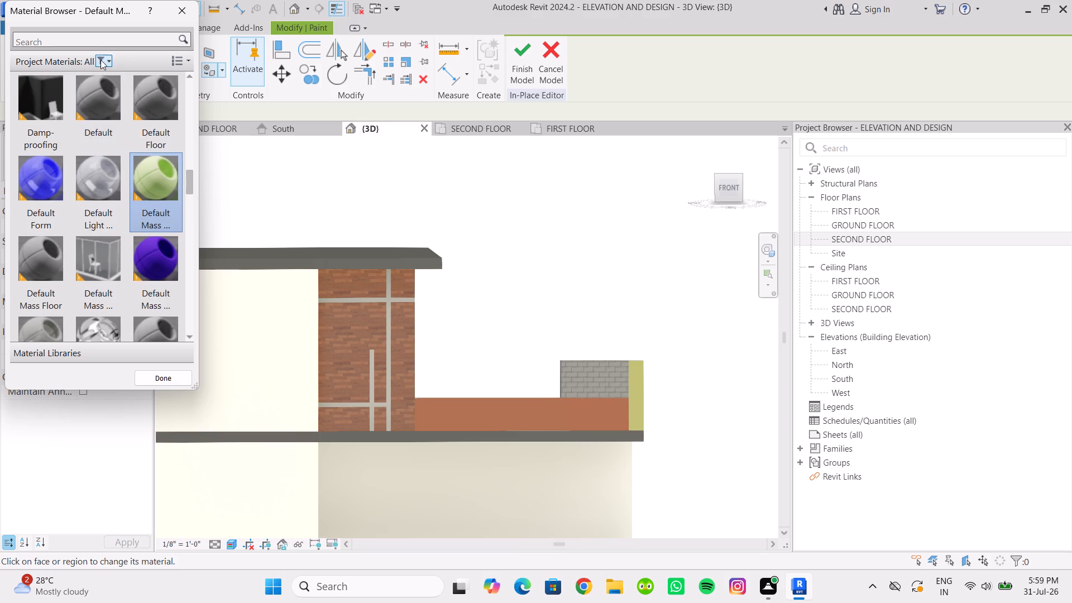
left_click(100, 38)
type("GREY")
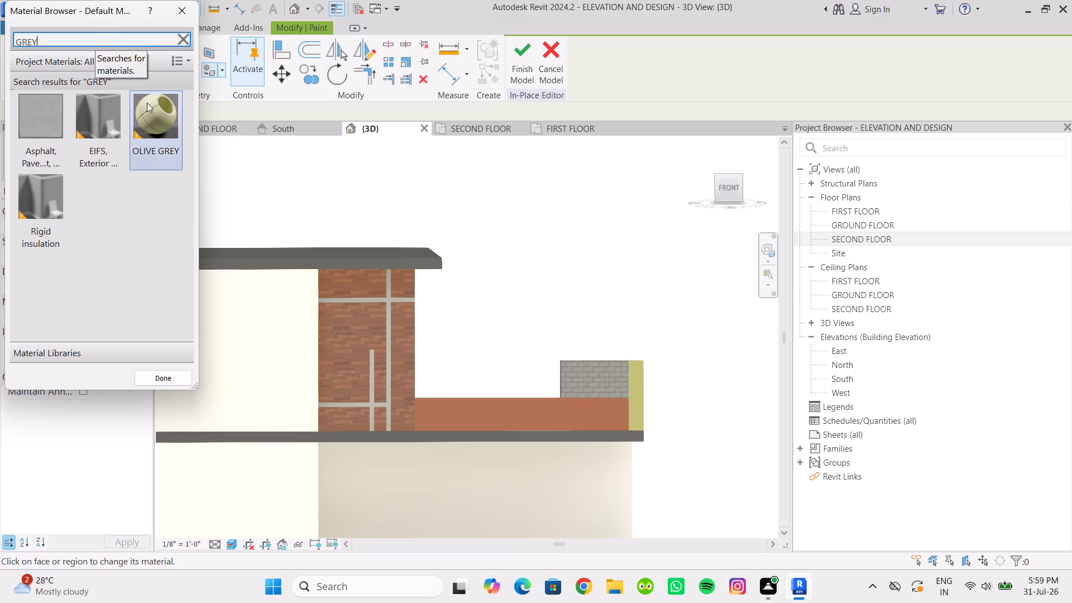
left_click(145, 132)
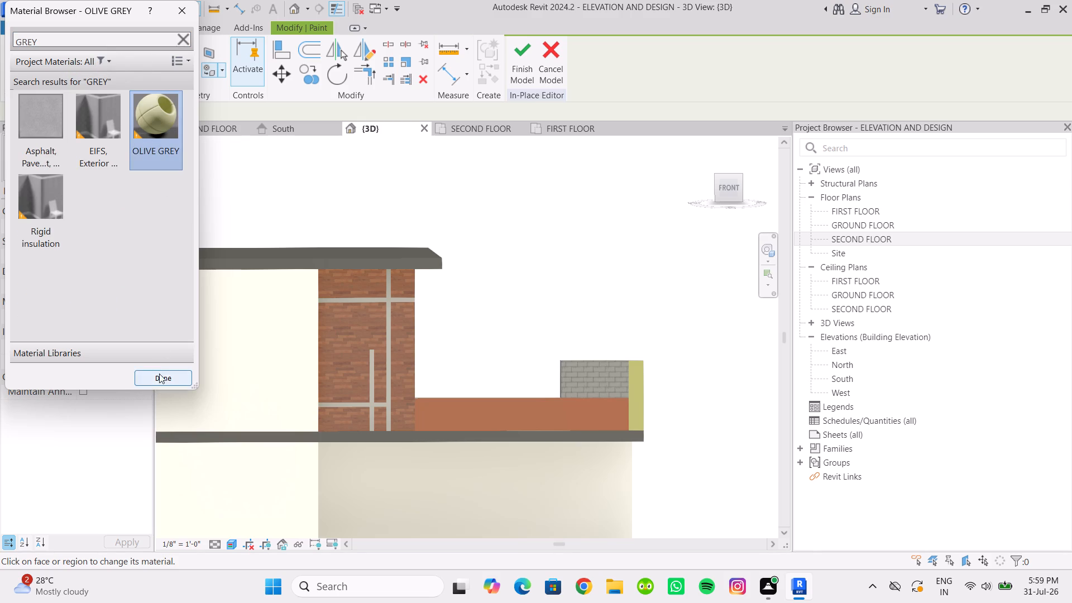
left_click(188, 4)
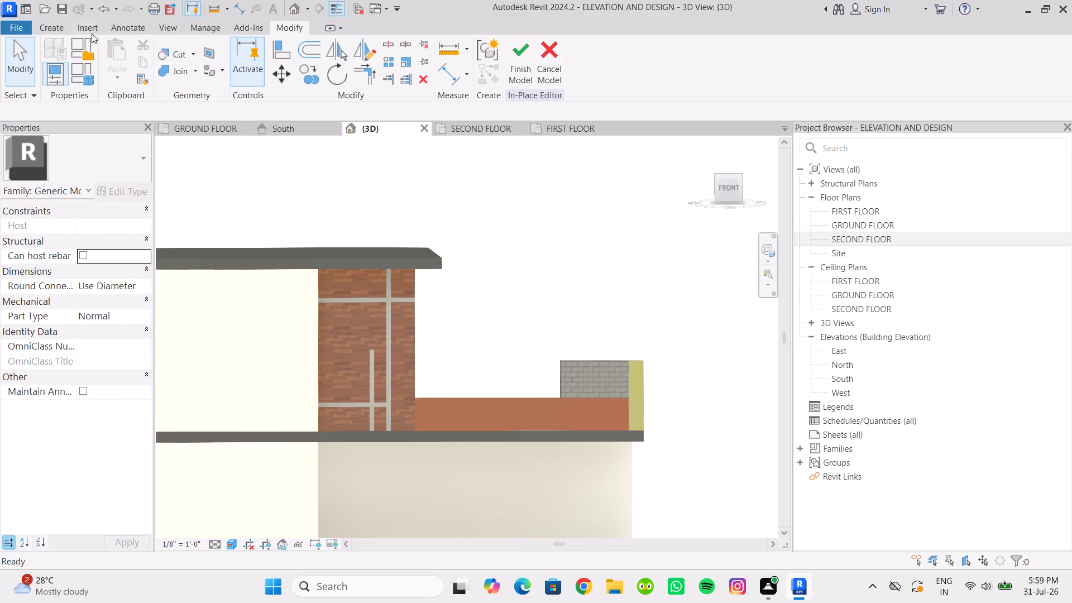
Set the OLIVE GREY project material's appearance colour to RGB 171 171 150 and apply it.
left_click(203, 25)
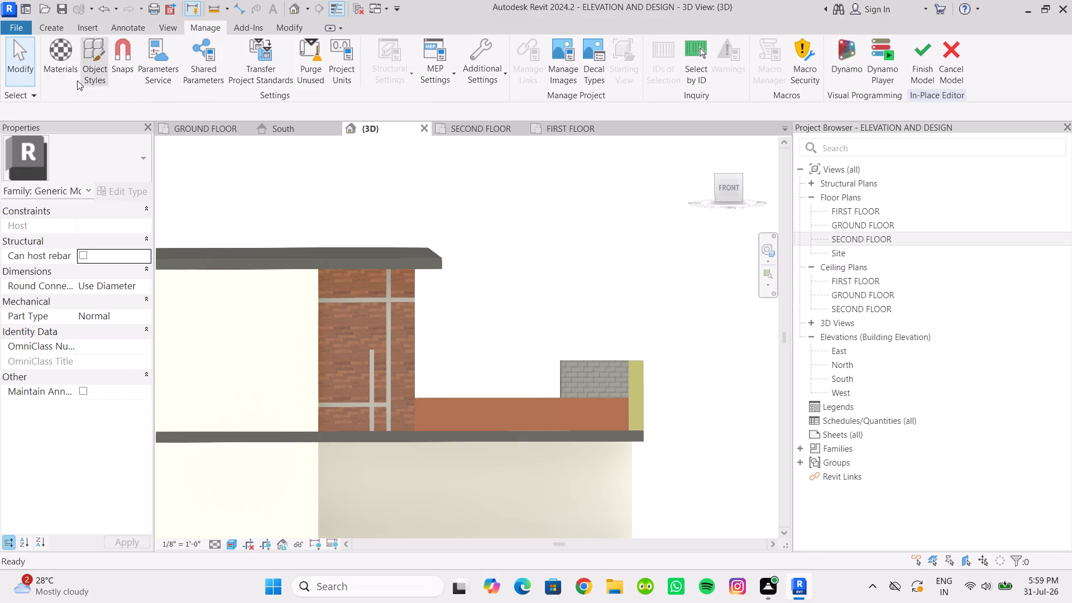
left_click(55, 64)
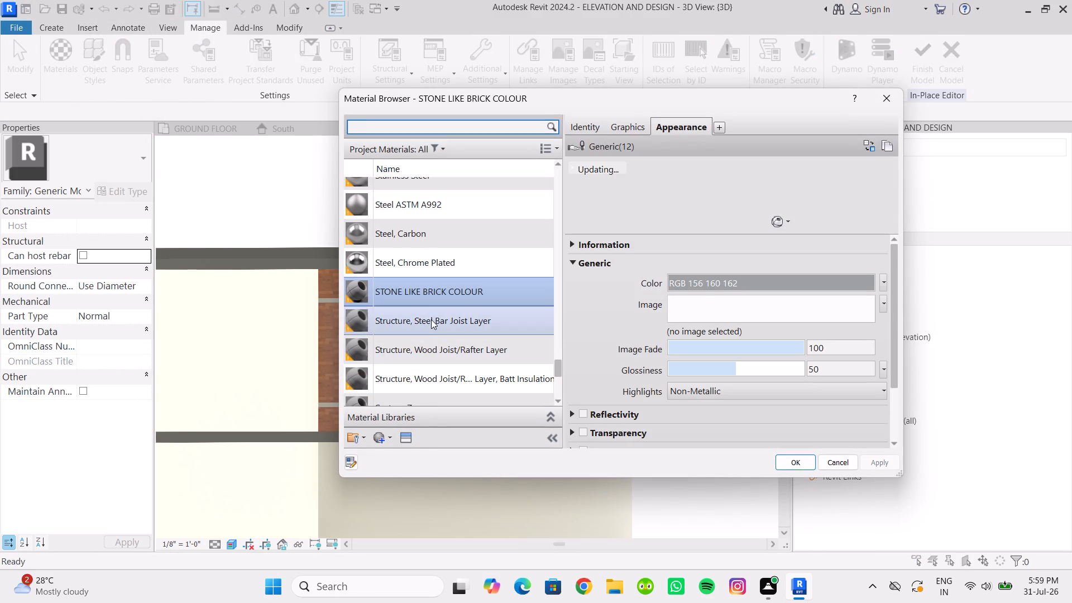
scroll(431, 317, "up", 5)
scroll(431, 317, "down", 1)
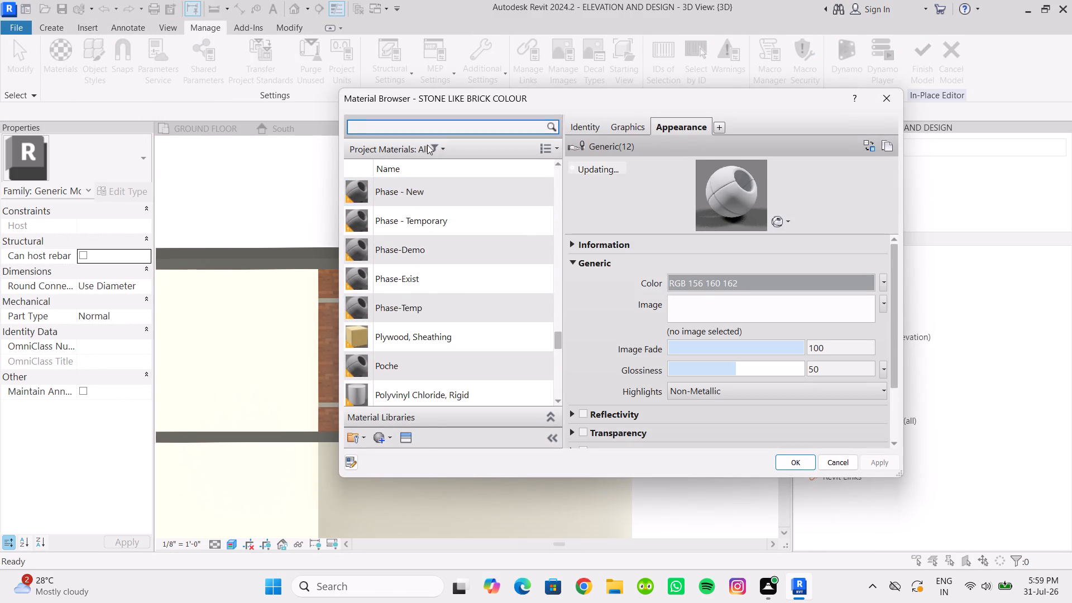
type("OLIB")
key("BackSpace")
key("BackSpace")
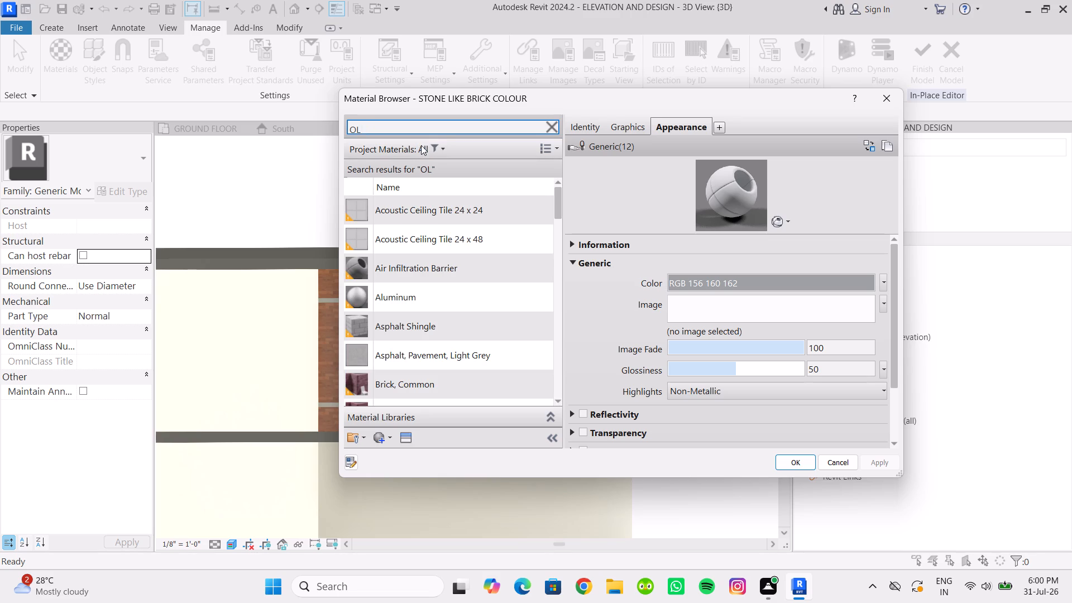
key("i")
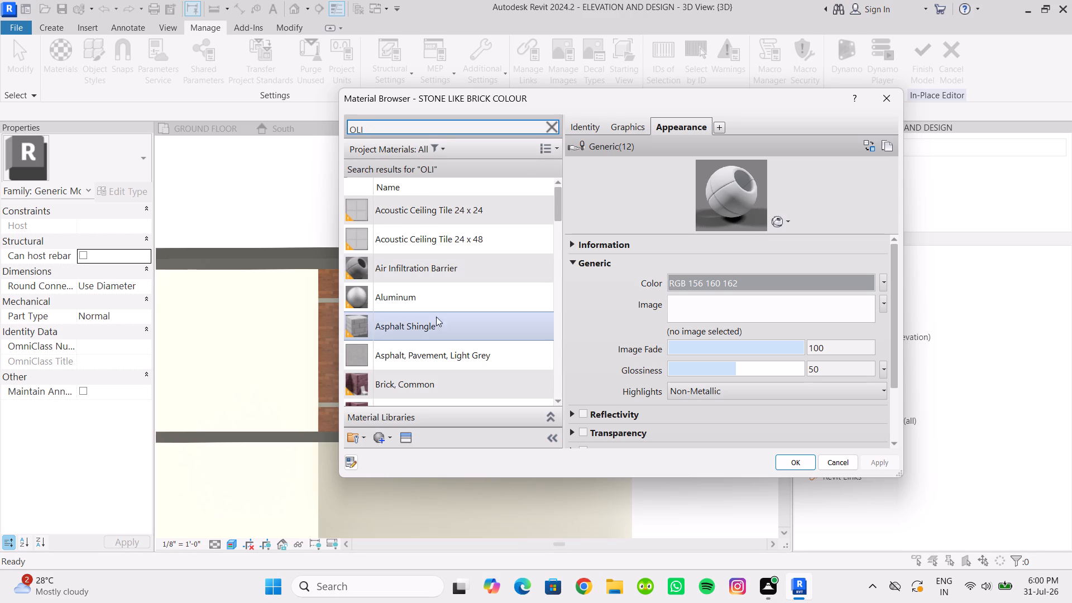
type("VE")
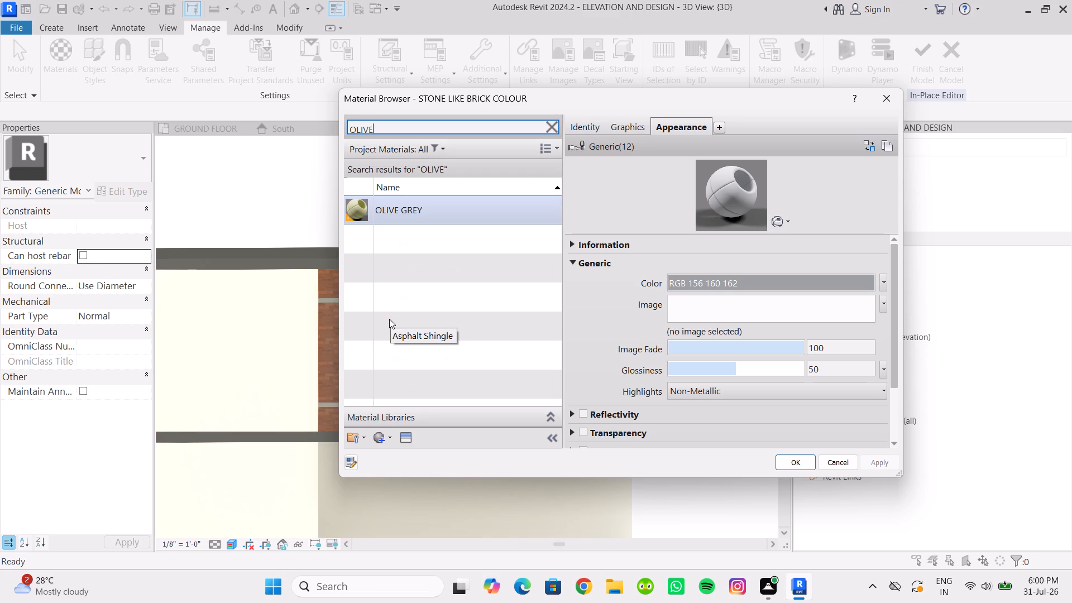
left_click(453, 216)
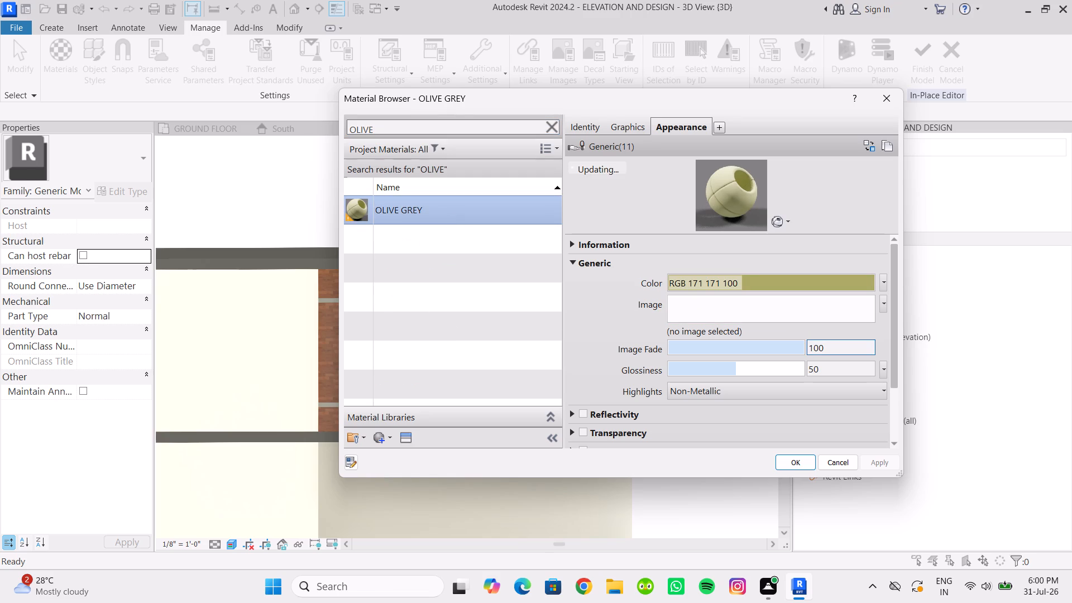
left_click(778, 279)
left_click_drag(763, 352, 729, 358)
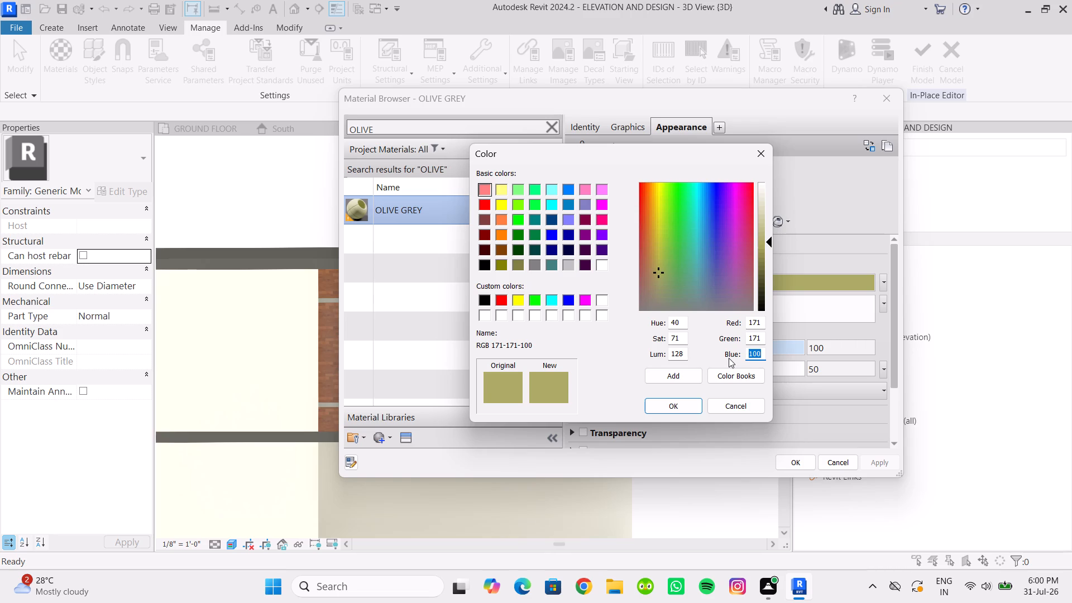
type("230")
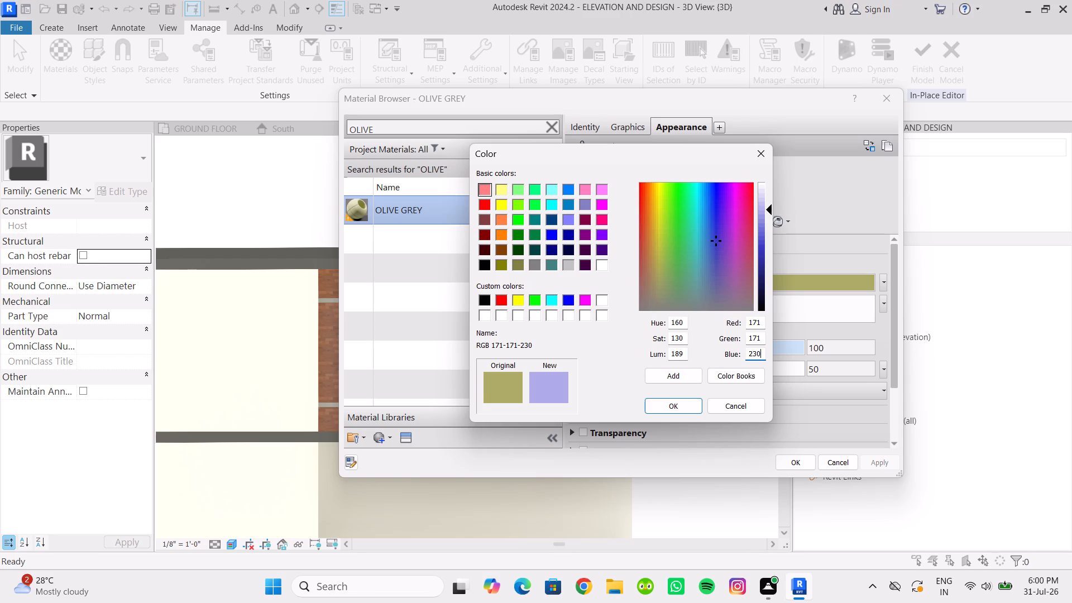
left_click_drag(729, 358, 748, 363)
left_click_drag(762, 356, 740, 362)
type("150")
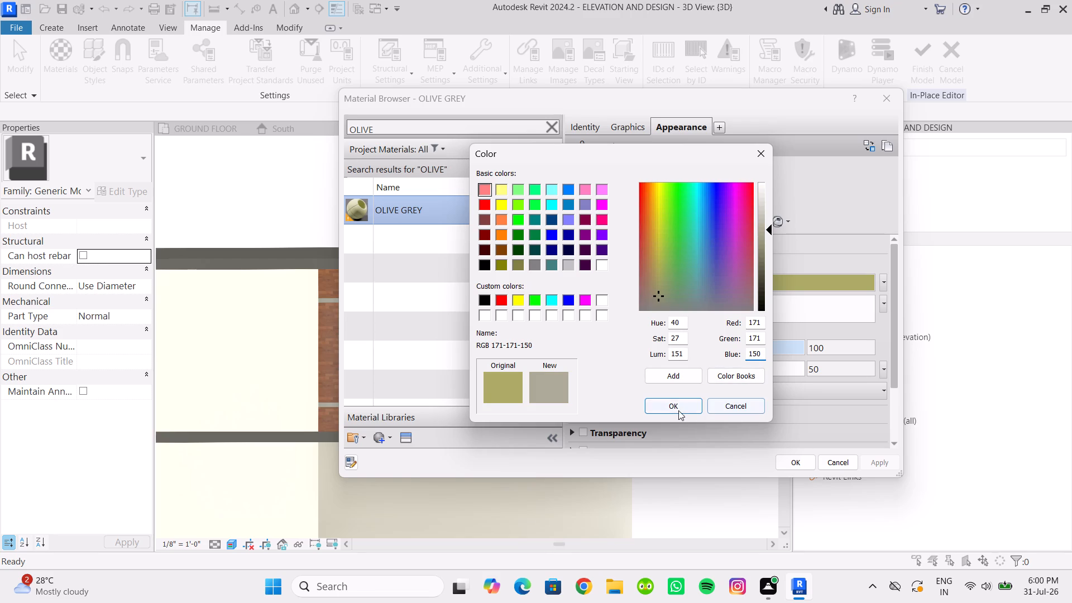
left_click(675, 410)
left_click(870, 465)
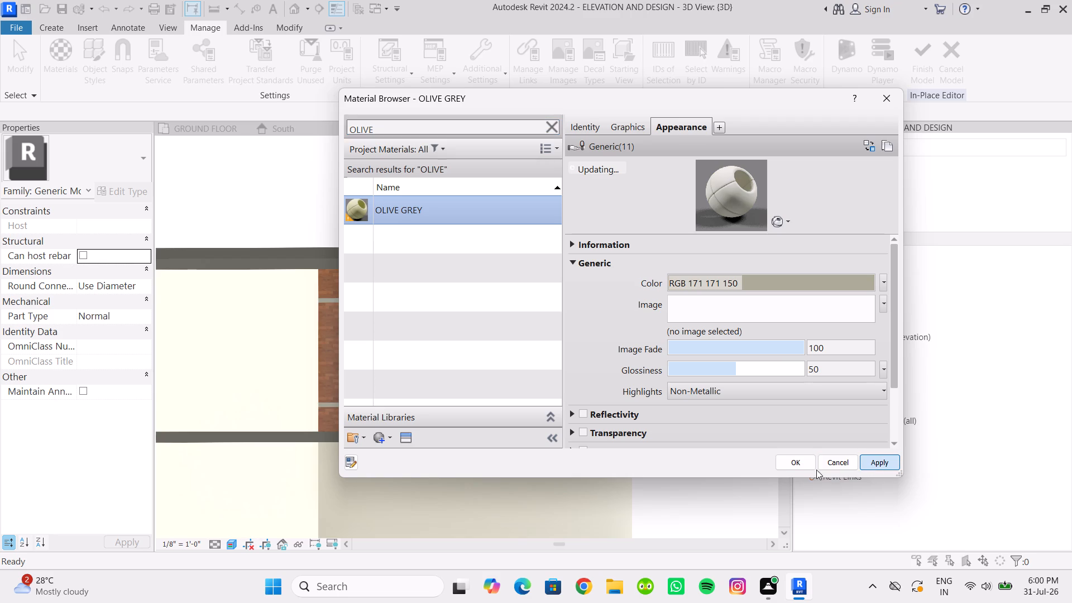
left_click(804, 464)
left_click(685, 420)
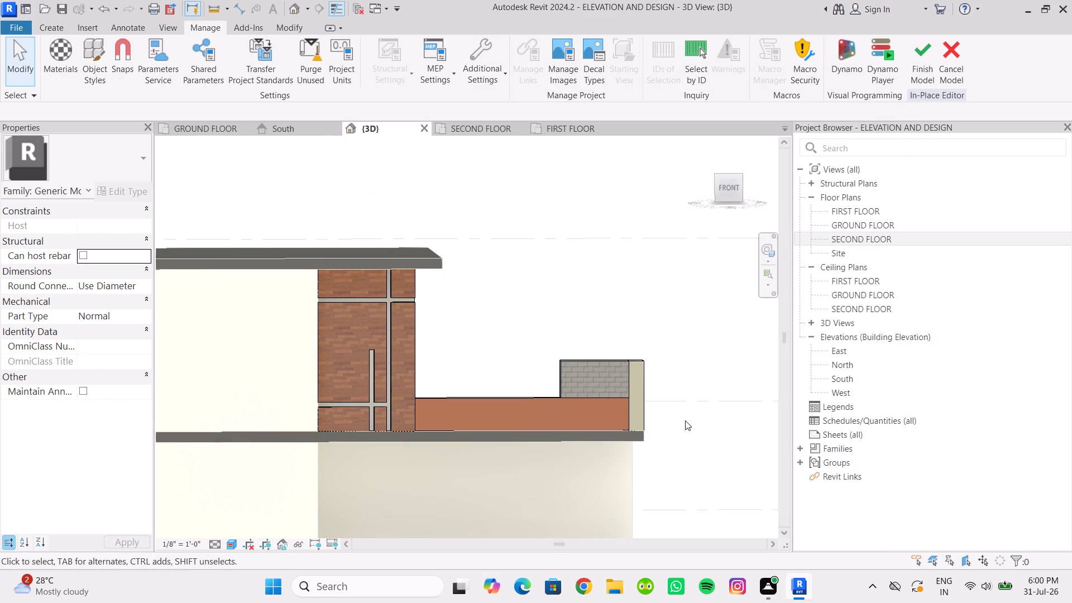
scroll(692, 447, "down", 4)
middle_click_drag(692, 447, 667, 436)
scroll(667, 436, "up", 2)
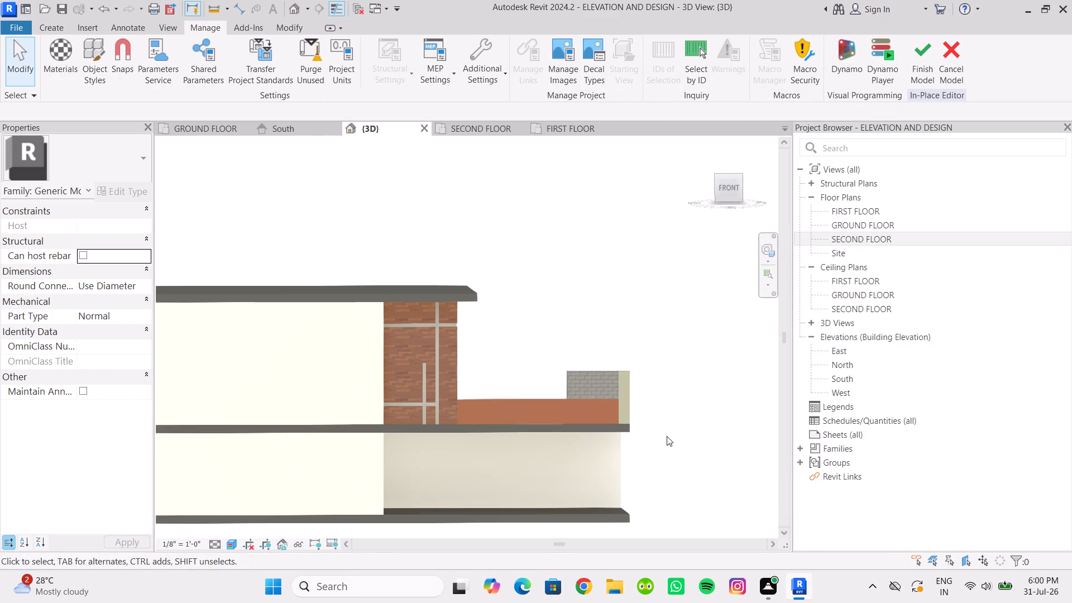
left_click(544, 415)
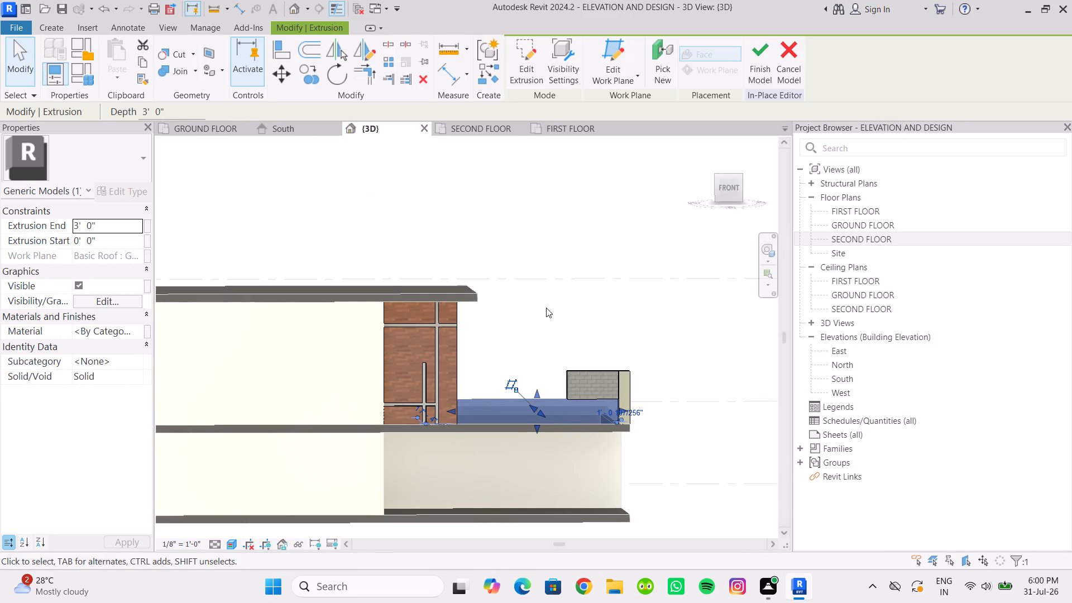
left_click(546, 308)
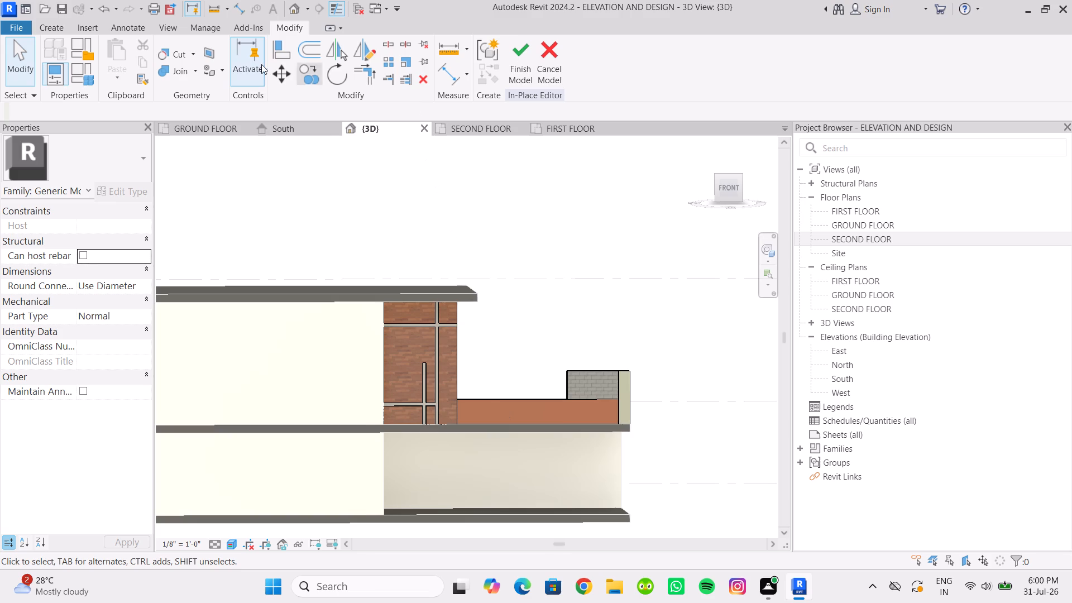
Create a new project material and name it LIGHT GREY WHITE.
left_click(210, 25)
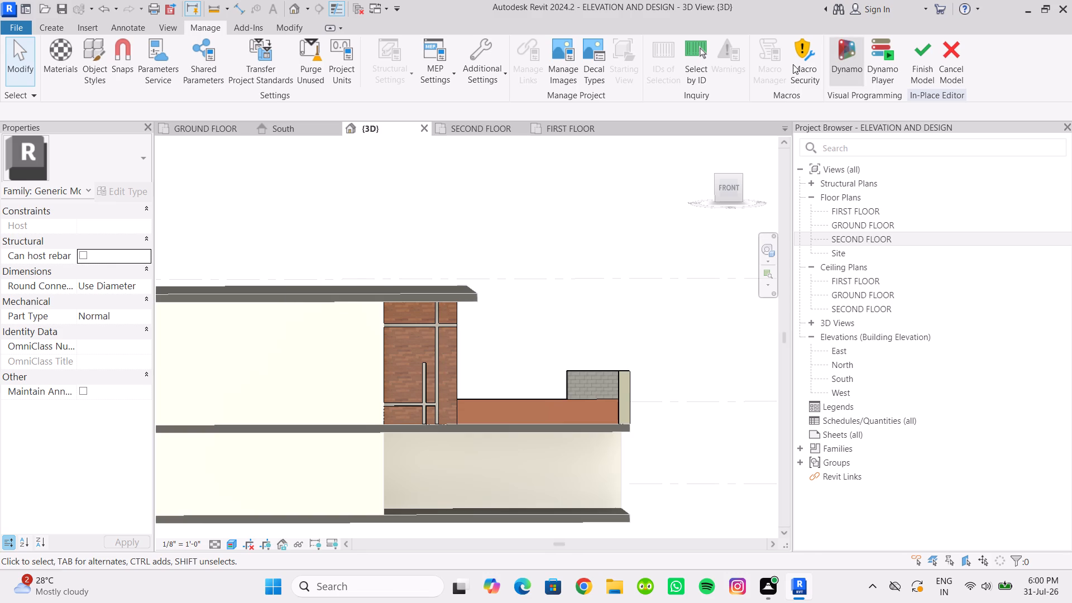
left_click(69, 65)
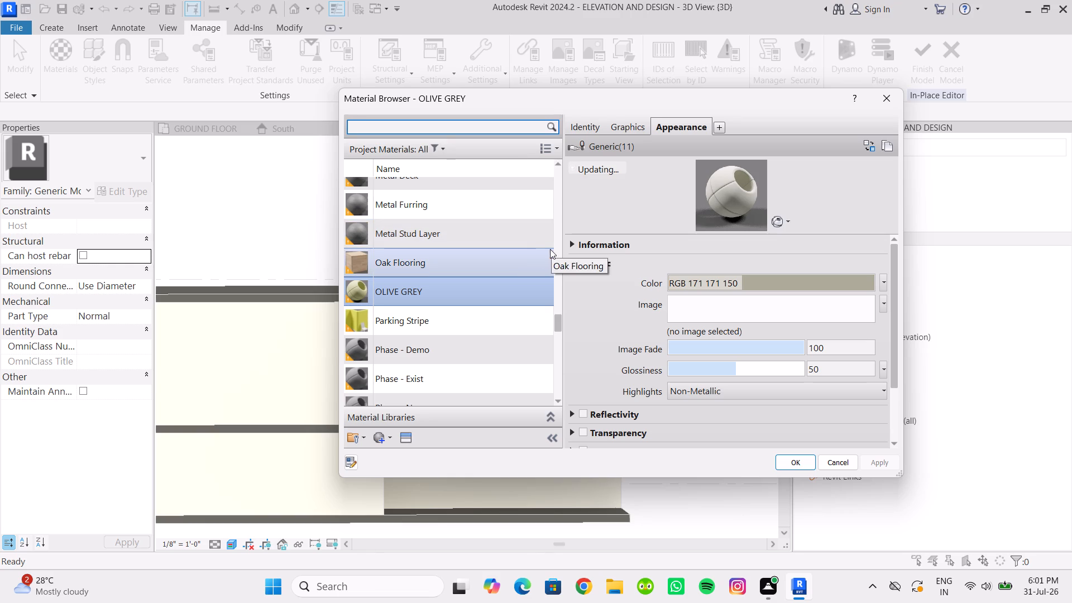
left_click(378, 433)
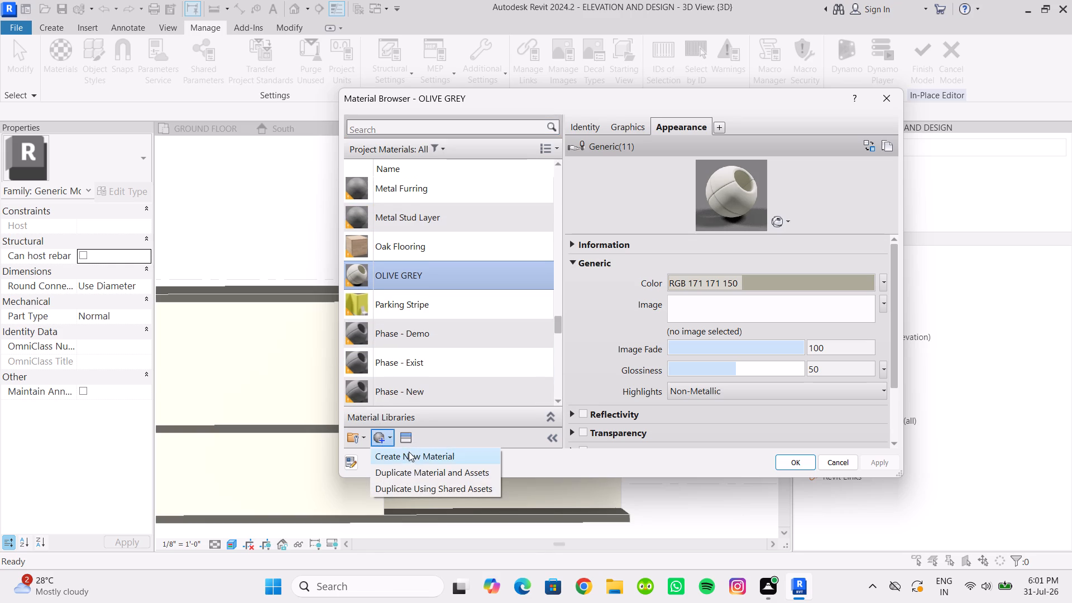
left_click(410, 456)
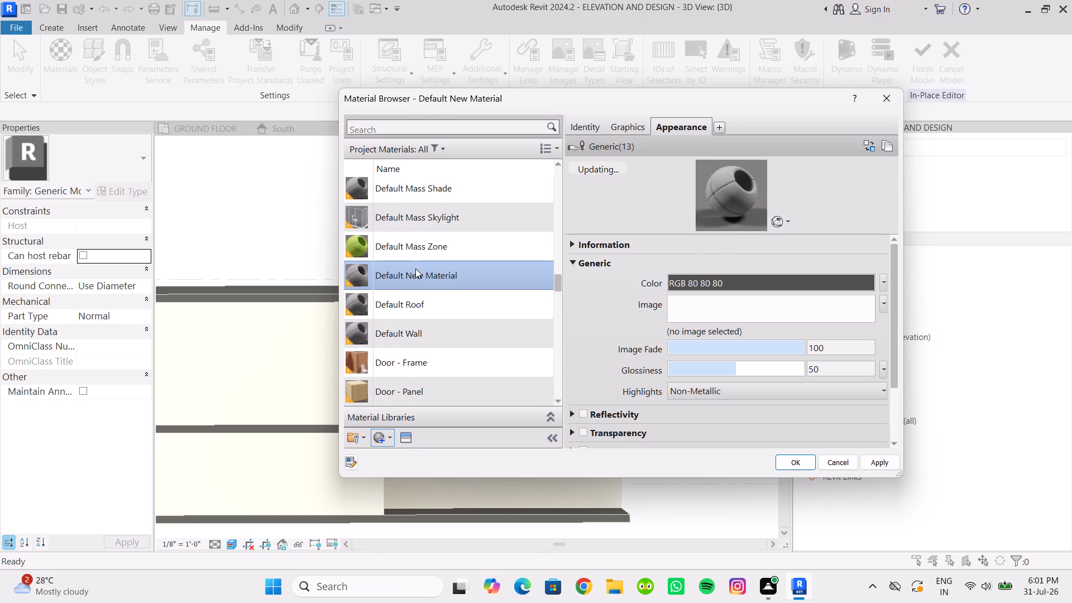
right_click(417, 279)
left_click(462, 340)
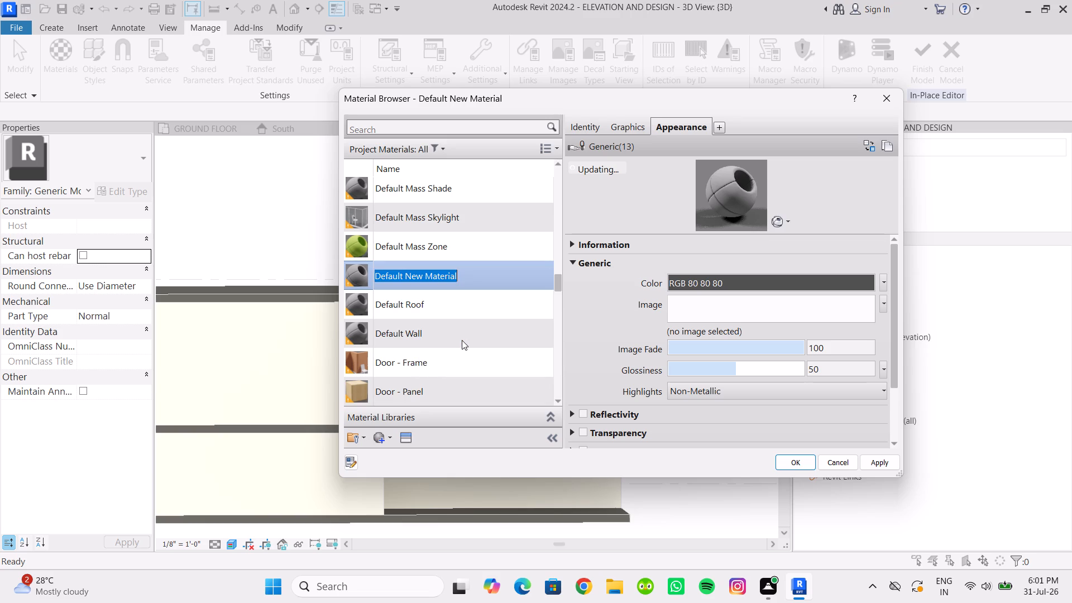
type("LIGHT GRY=E")
key("BackSpace")
key("BackSpace")
key("BackSpace")
type("EY W")
key("h")
type("ITE")
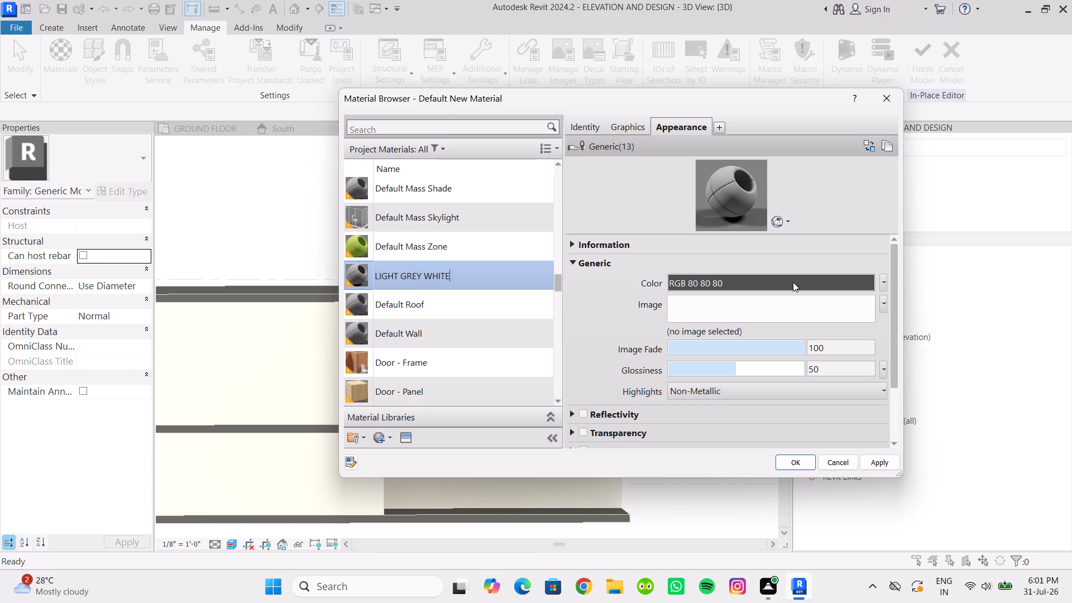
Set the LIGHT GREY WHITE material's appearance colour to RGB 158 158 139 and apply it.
left_click(793, 282)
left_click(760, 326)
left_click_drag(760, 323, 739, 324)
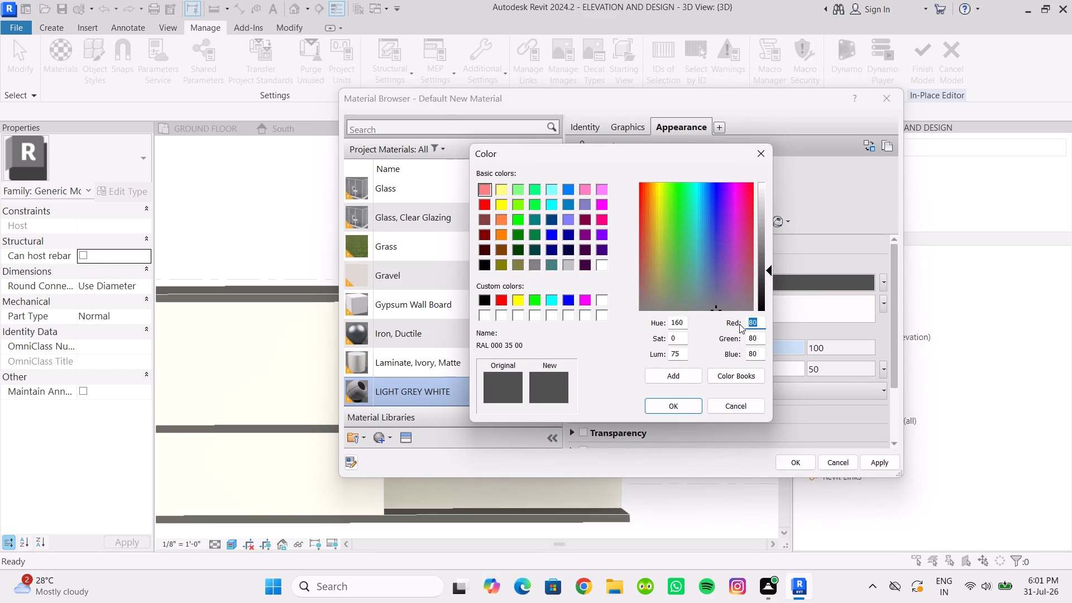
type("234")
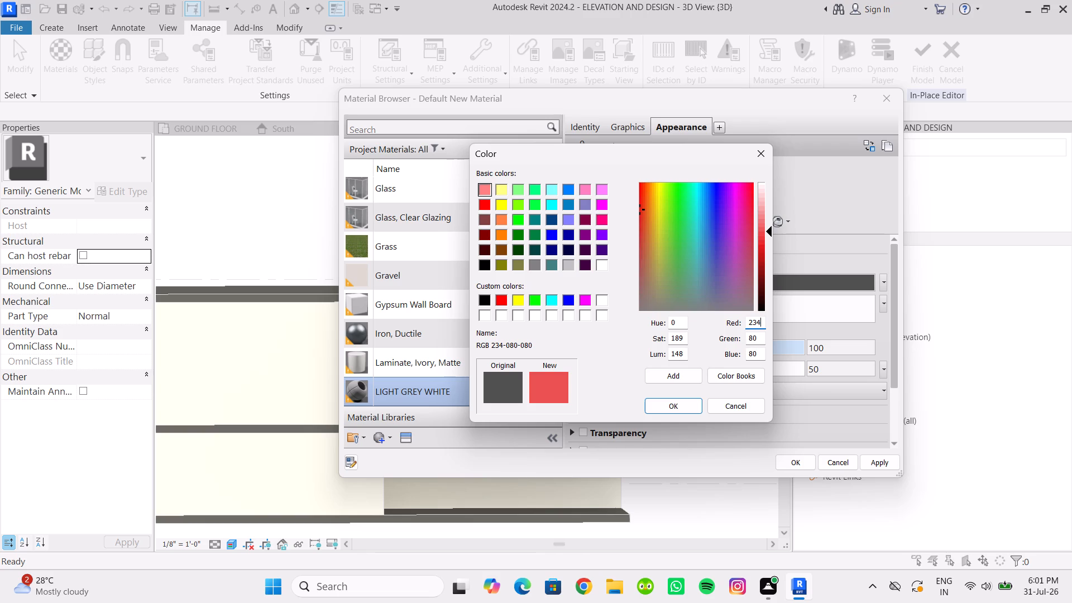
left_click(764, 339)
left_click_drag(760, 338, 743, 340)
type("234")
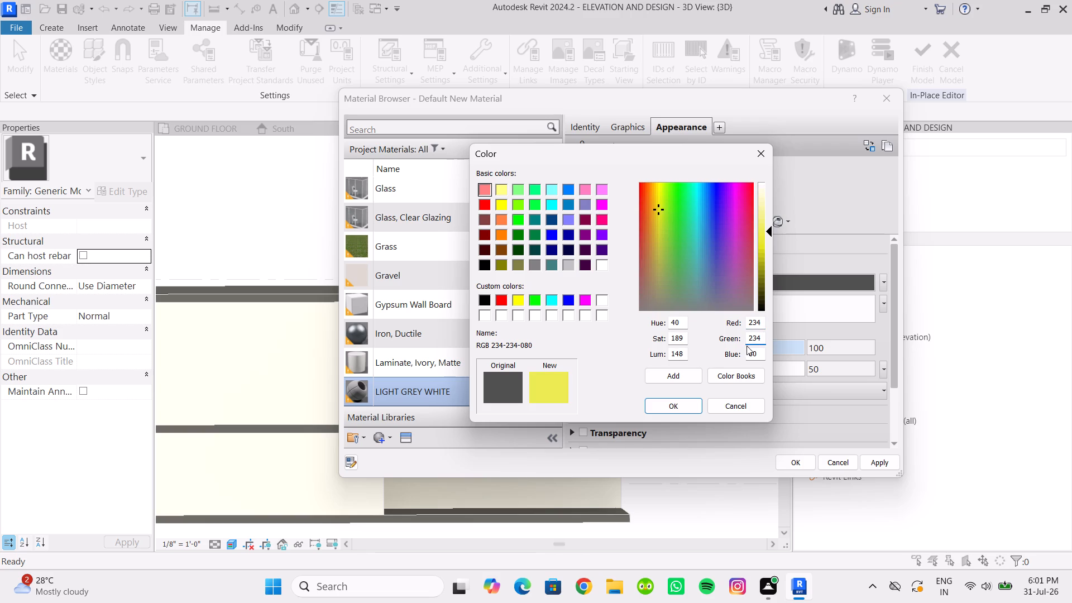
left_click_drag(757, 352, 743, 353)
type("230")
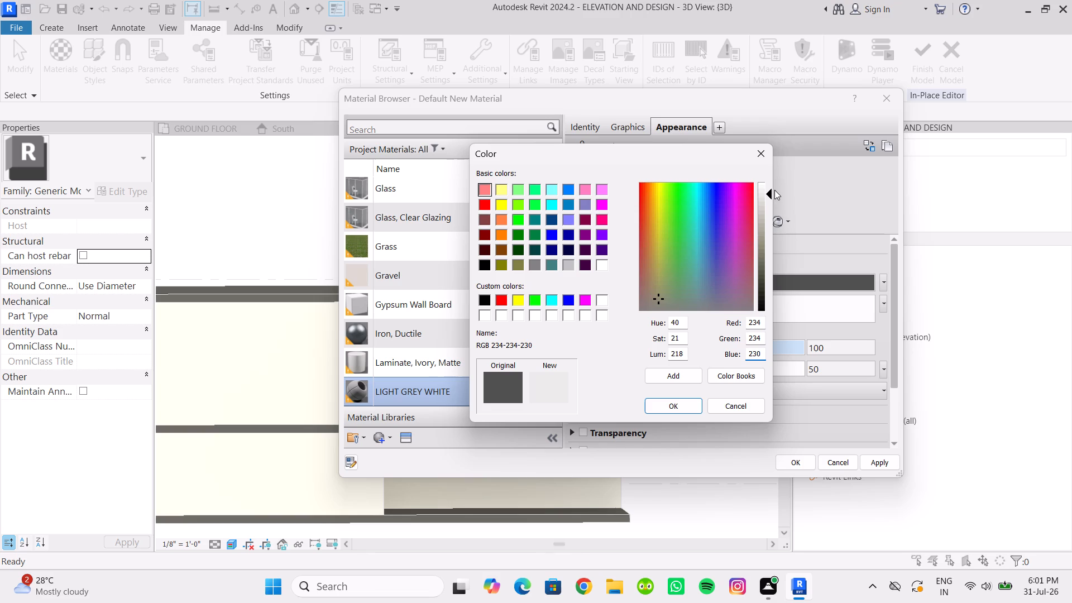
left_click_drag(772, 193, 768, 221)
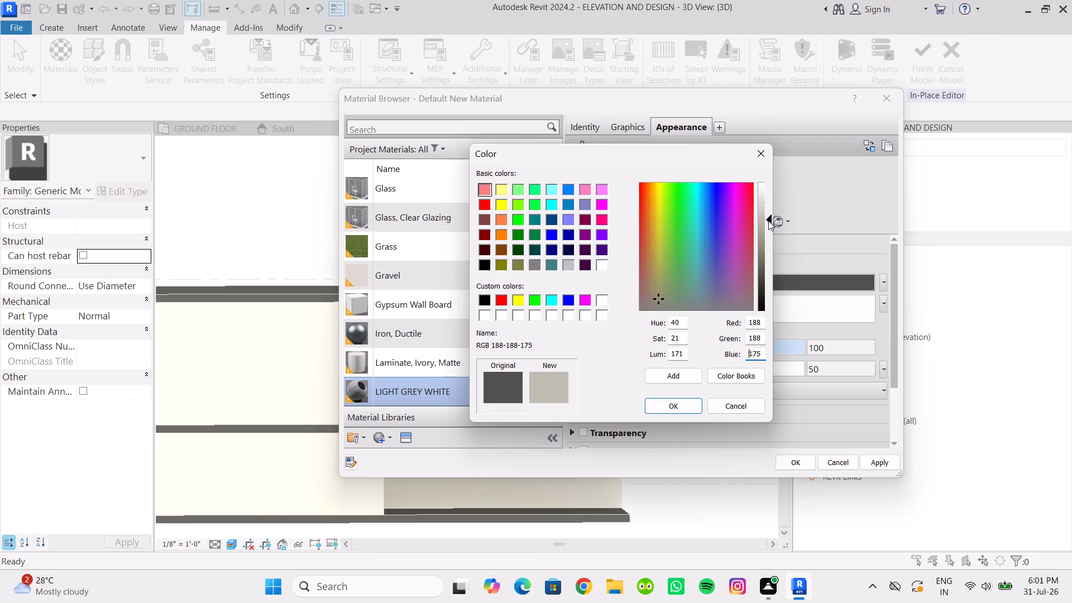
left_click_drag(768, 221, 768, 236)
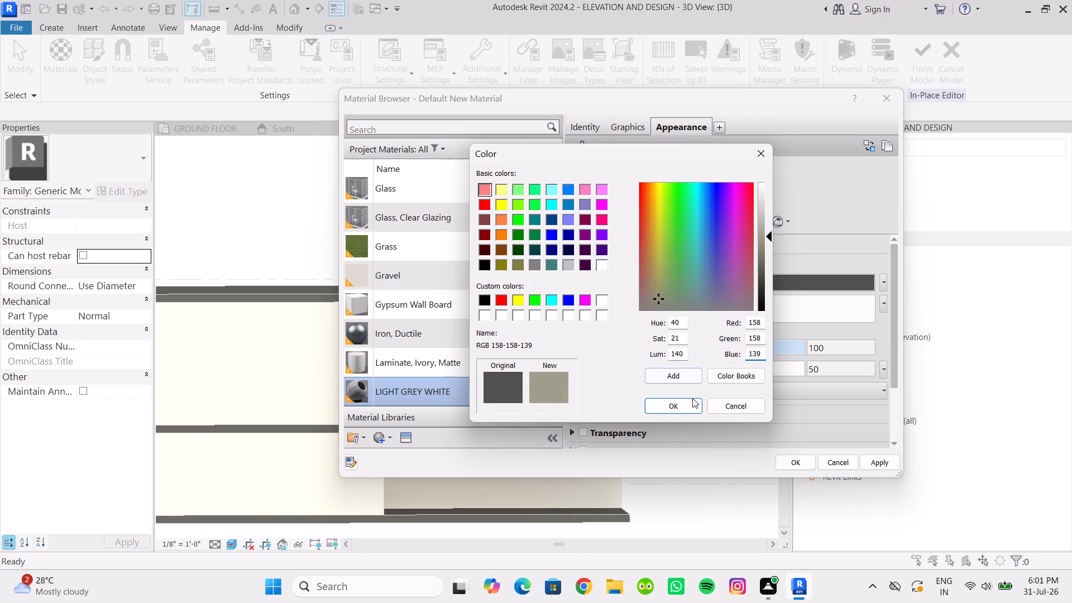
left_click(685, 405)
left_click(874, 466)
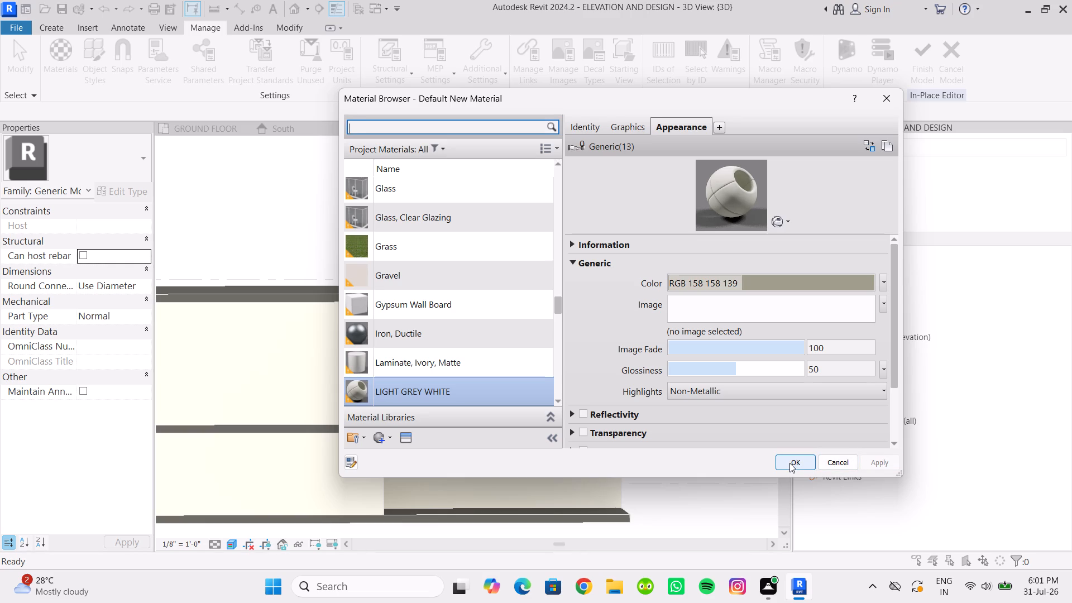
left_click(789, 463)
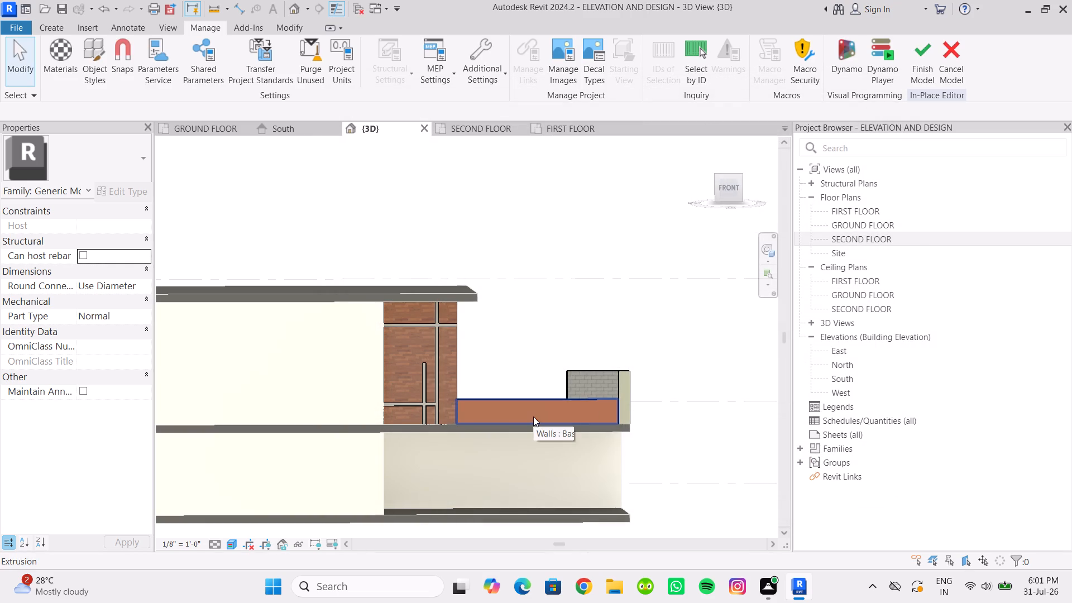
Find the LIGHT GREY WHITE material with the Paint tool and paint the front face of the low terrace parapet with it.
left_click(533, 417)
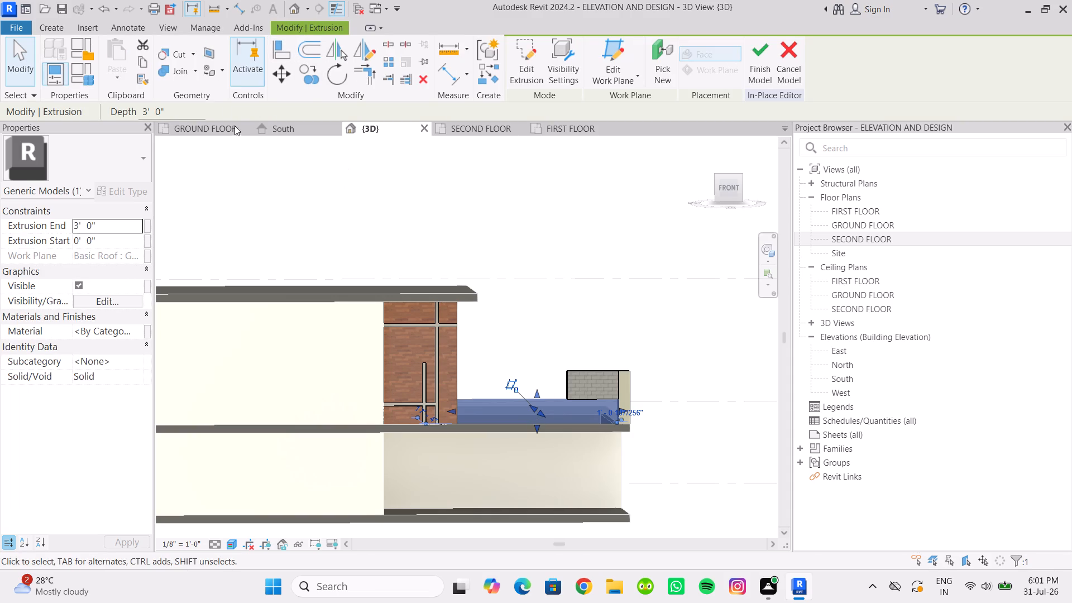
left_click(222, 75)
left_click(237, 99)
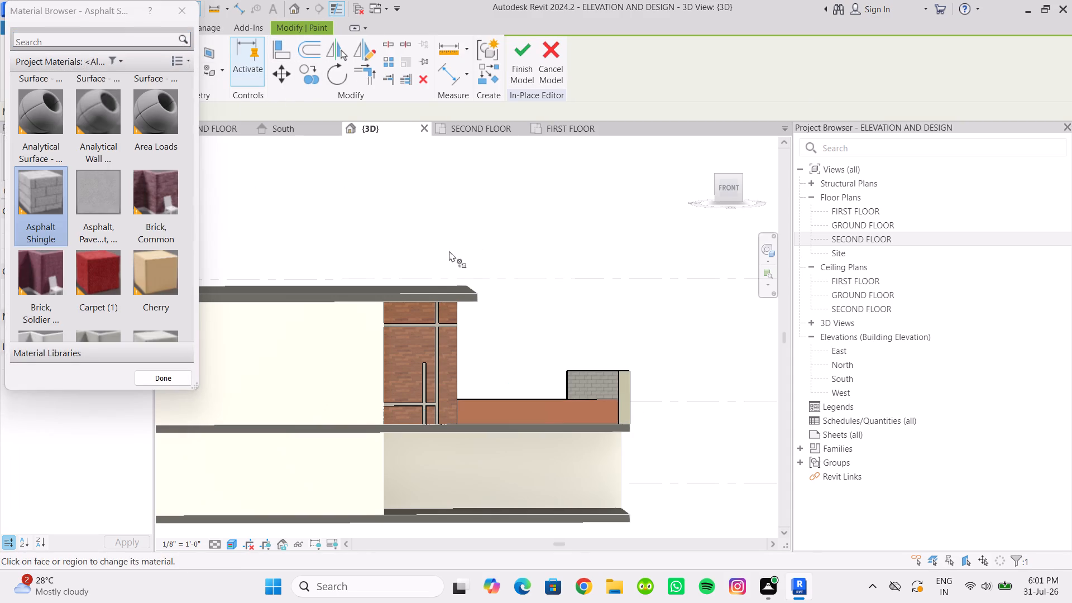
left_click(84, 39)
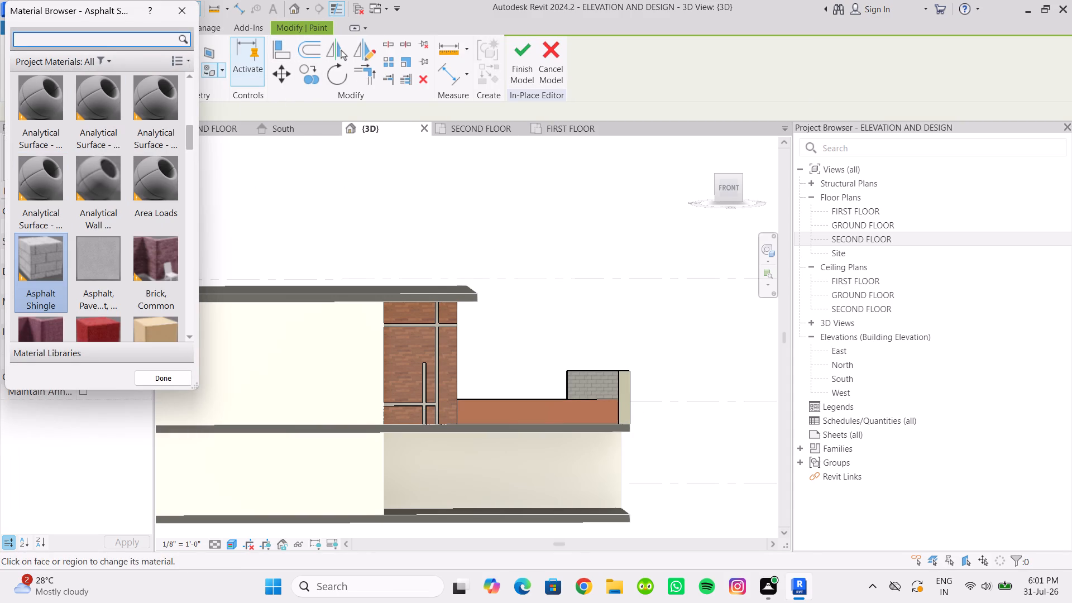
type("LIGHT")
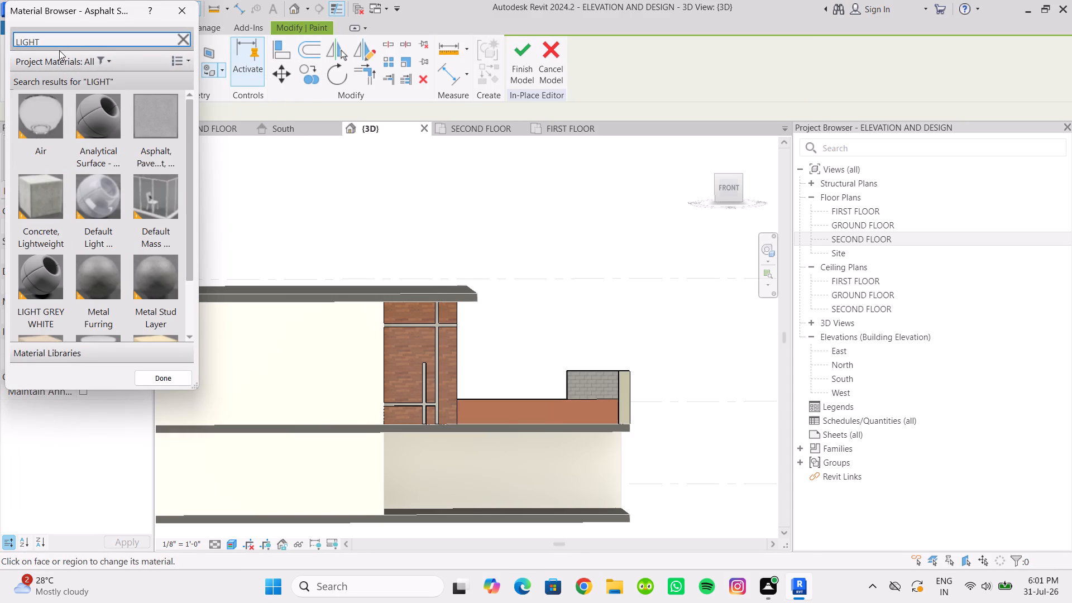
key("space")
type("GEY")
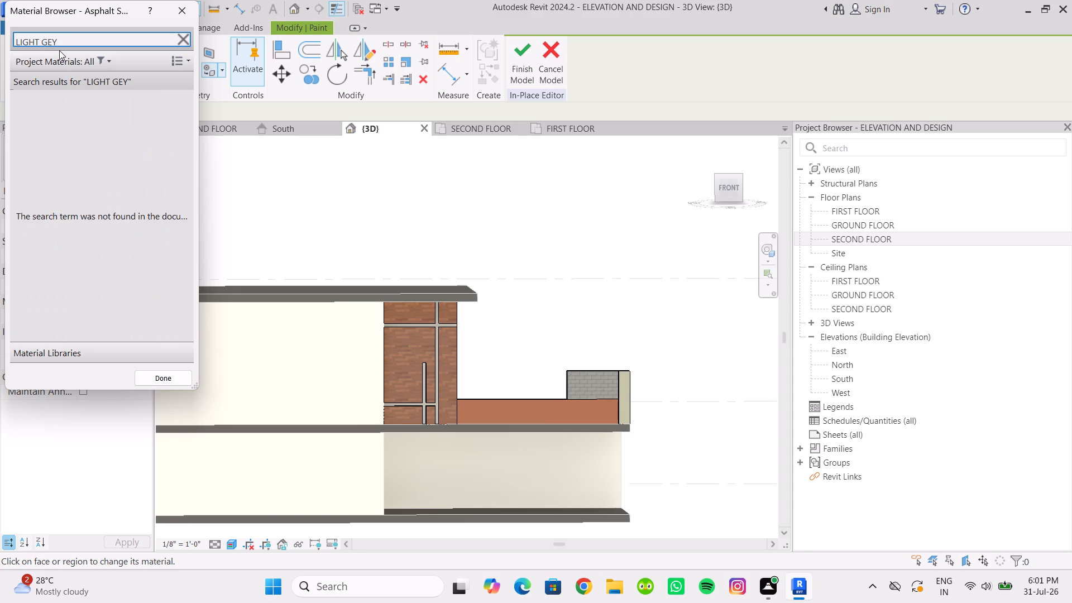
key("BackSpace")
key("BackSpace")
type("REY")
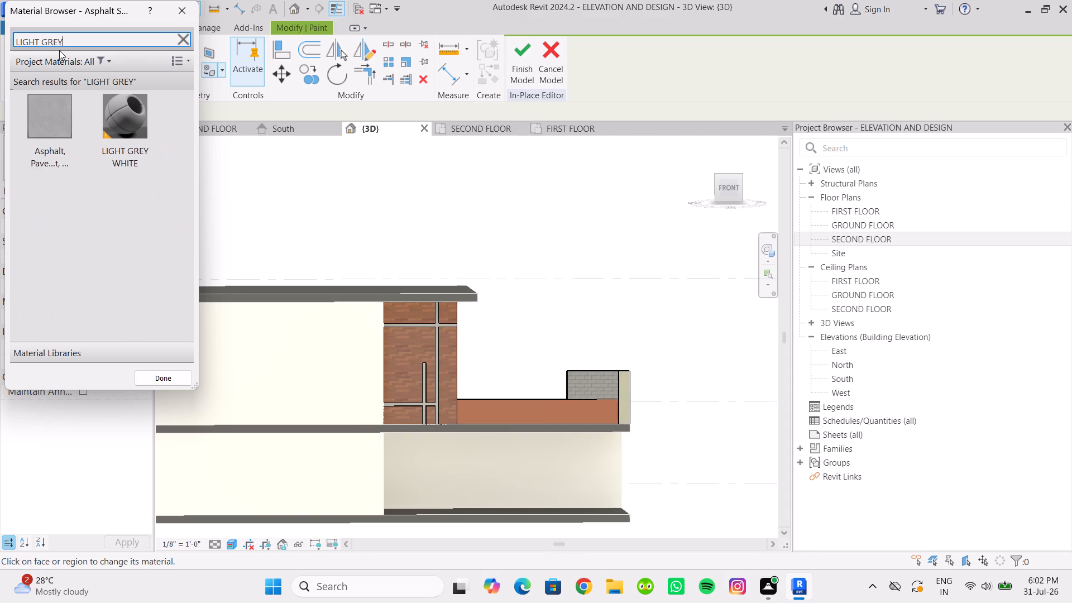
double_click(112, 141)
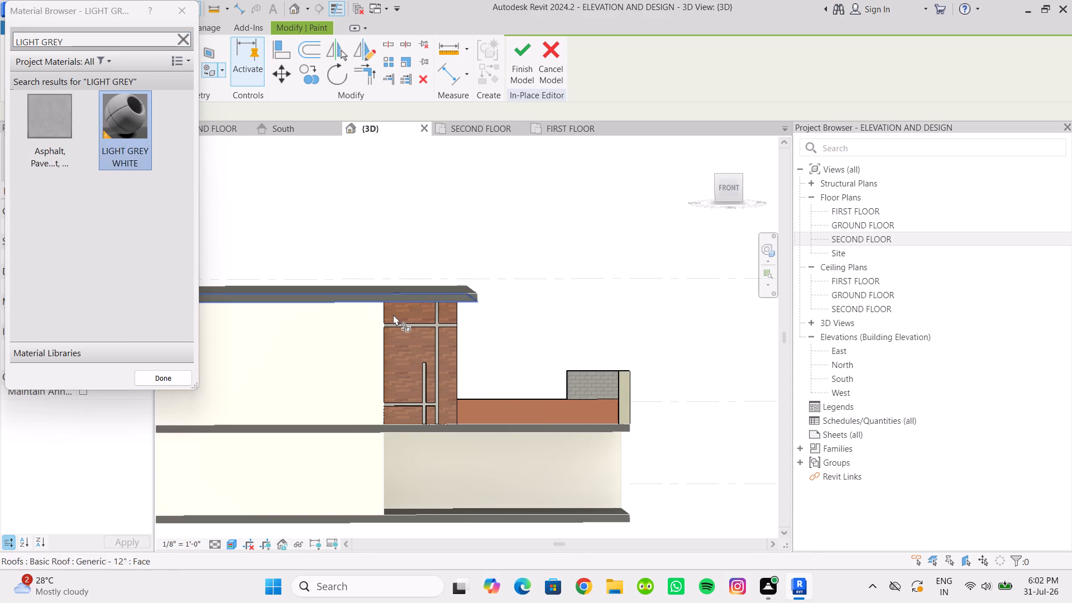
scroll(502, 402, "up", 3)
left_click(515, 417)
Examine the painted terrace parapet beside the shingle block and corner post from the front and from above.
scroll(511, 299, "down", 3)
scroll(496, 295, "up", 2)
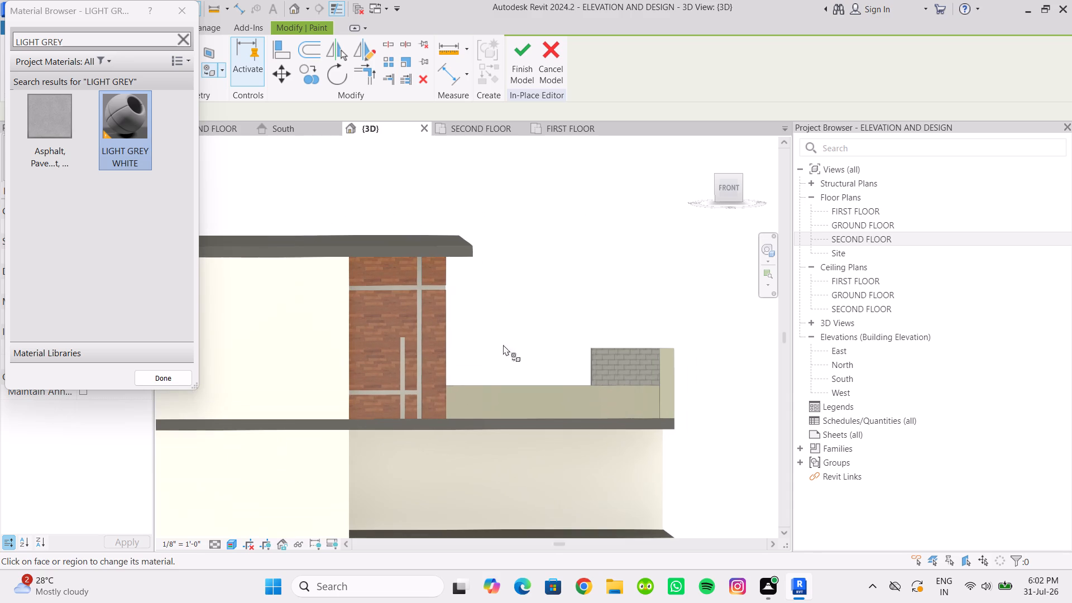
scroll(549, 418, "up", 2)
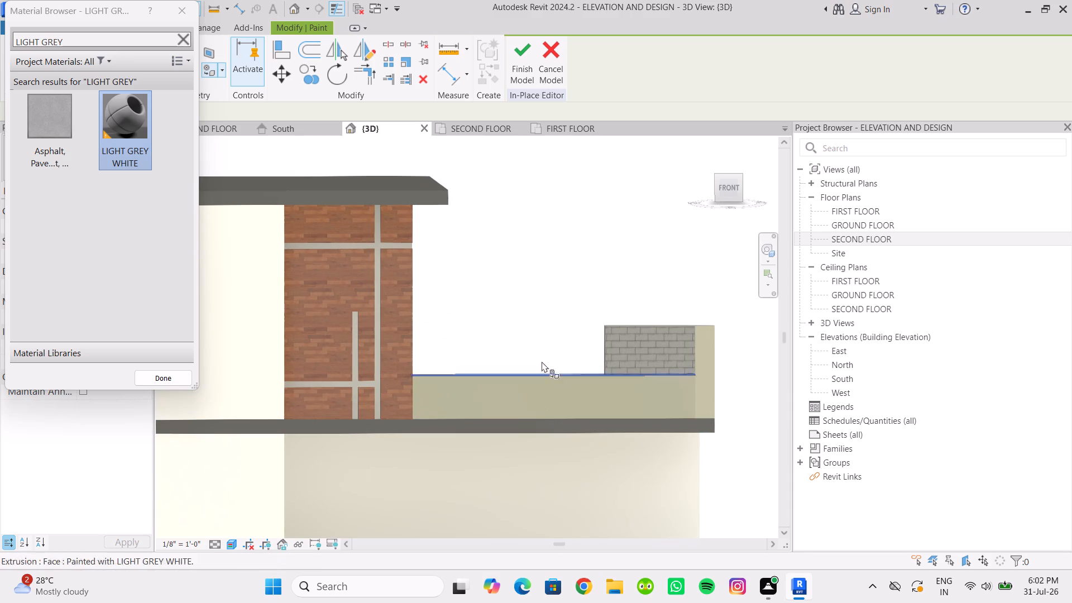
scroll(504, 277, "down", 2)
middle_click_drag(507, 283, 528, 350, "shift")
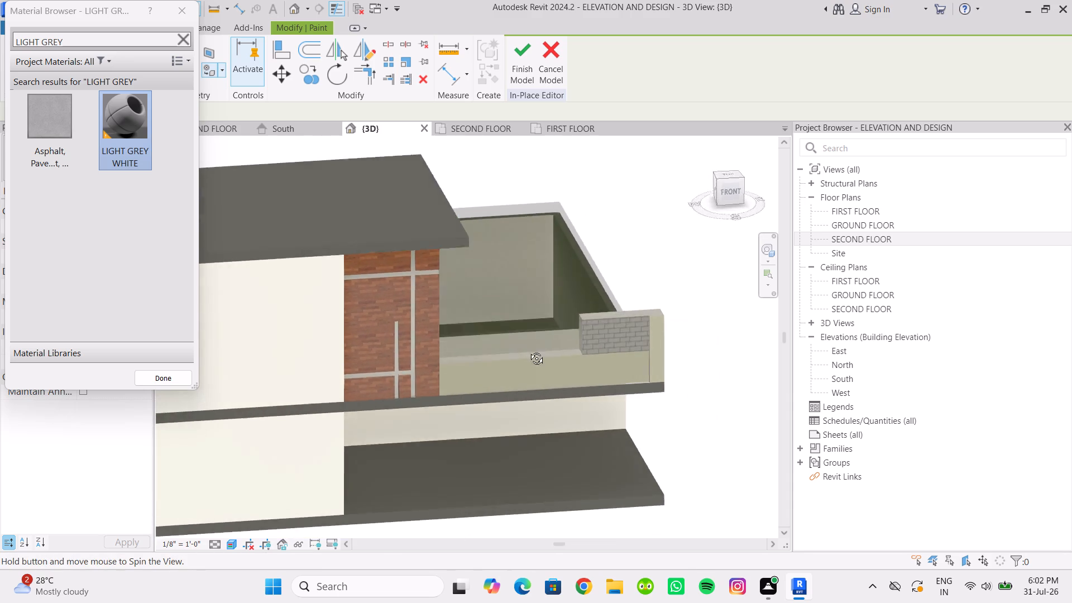
middle_click_drag(528, 350, 507, 368, "shift")
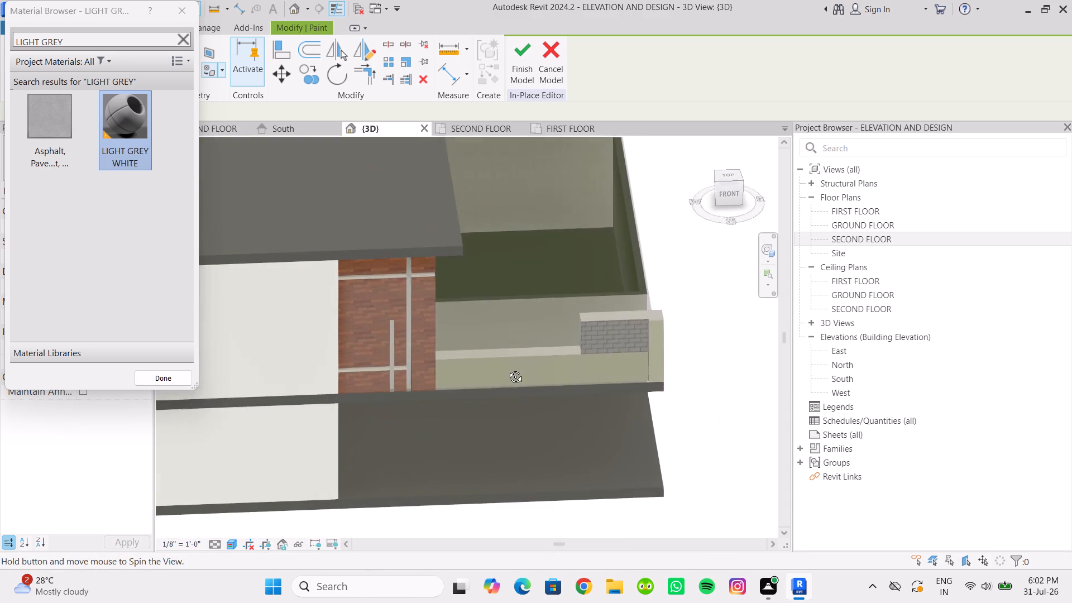
middle_click_drag(507, 368, 505, 362, "shift")
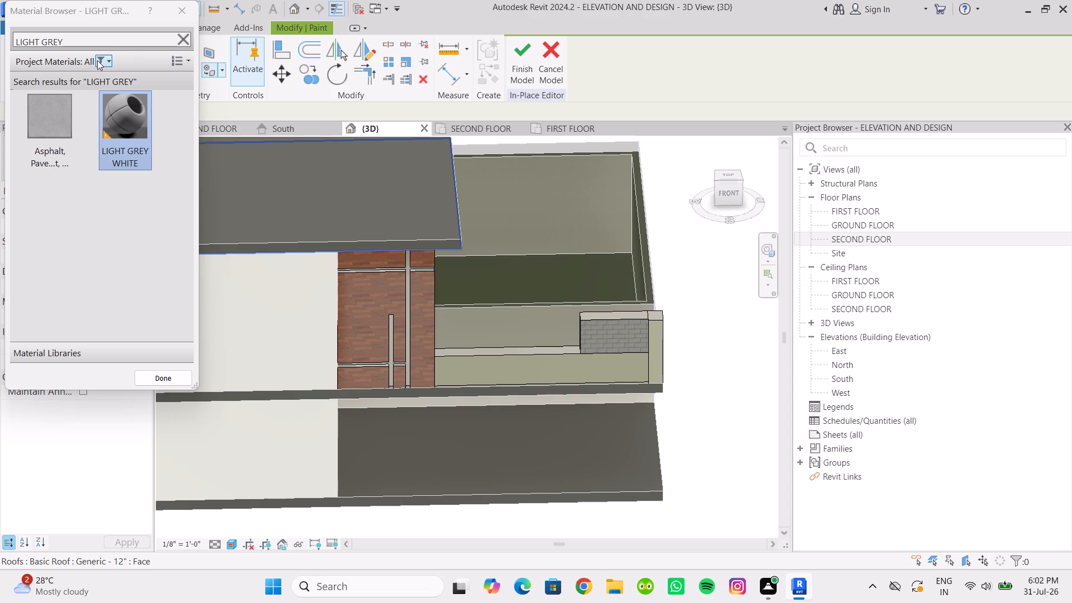
Clear the material search, end painting, and finish the in-place model.
left_click_drag(93, 42, 40, 61)
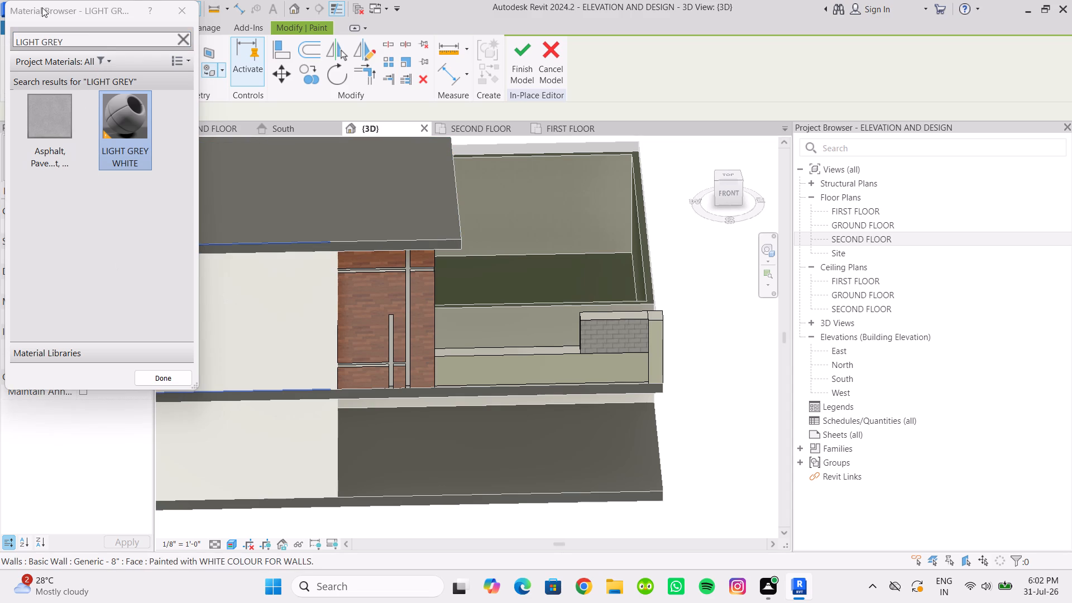
left_click(180, 44)
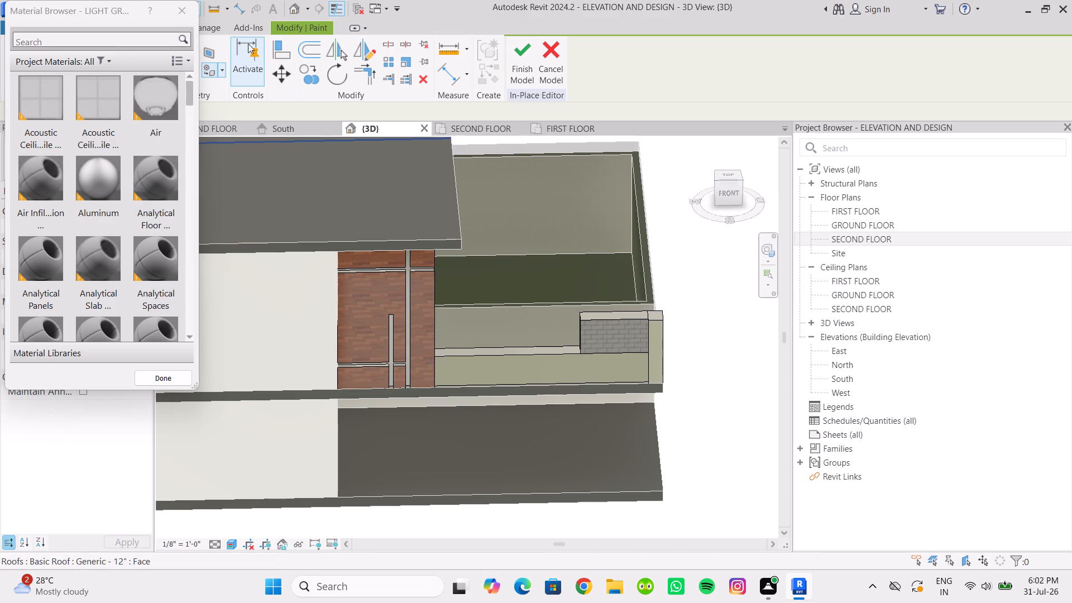
left_click(180, 15)
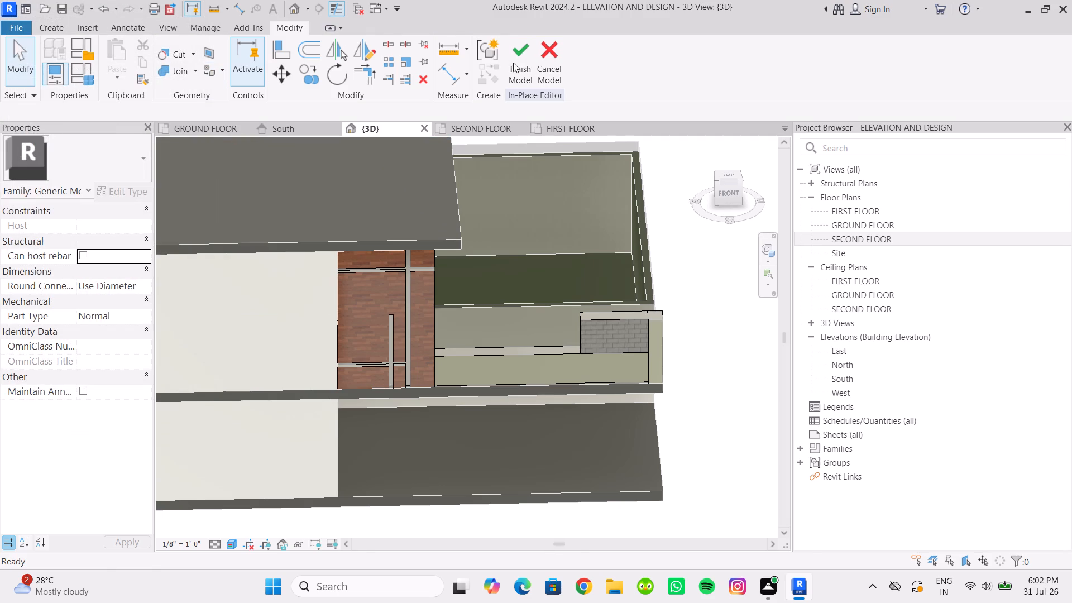
left_click(526, 56)
Examine the finished parapet, raised block and corner post on the terrace from above and from the front corner.
scroll(583, 357, "down", 3)
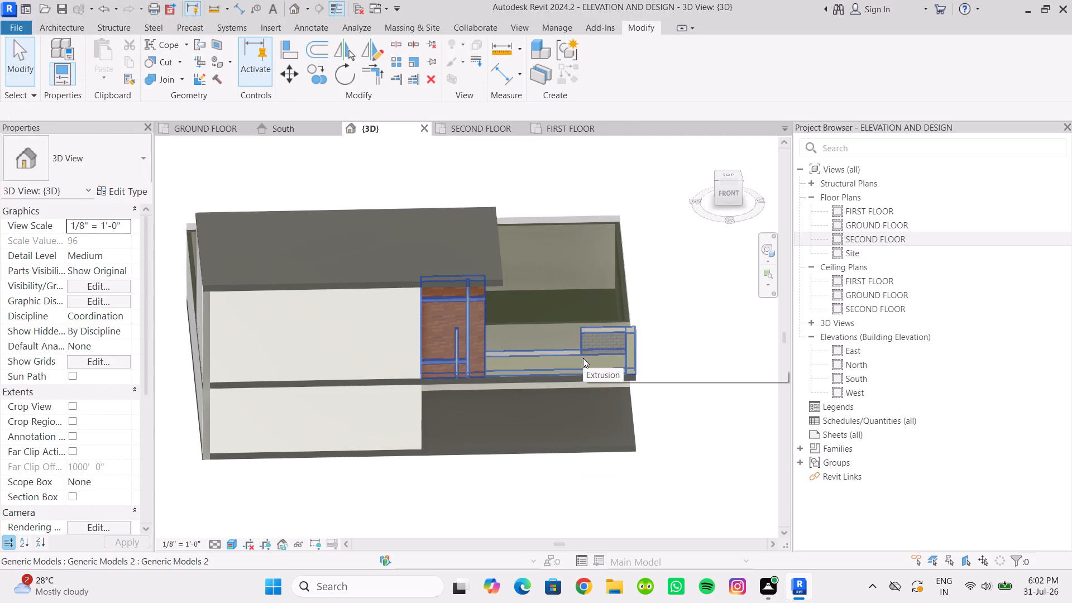
scroll(583, 358, "up", 3)
scroll(583, 358, "down", 1)
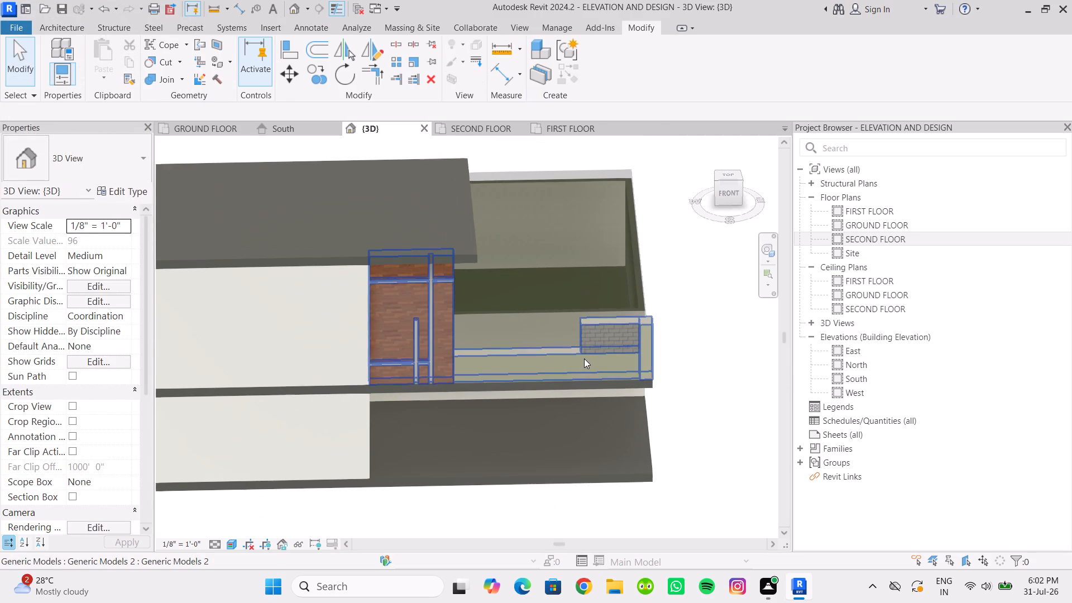
scroll(585, 359, "down", 1)
middle_click_drag(589, 358, 599, 512, "shift")
scroll(618, 395, "up", 3)
scroll(615, 387, "down", 1)
middle_click_drag(615, 387, 618, 406, "shift")
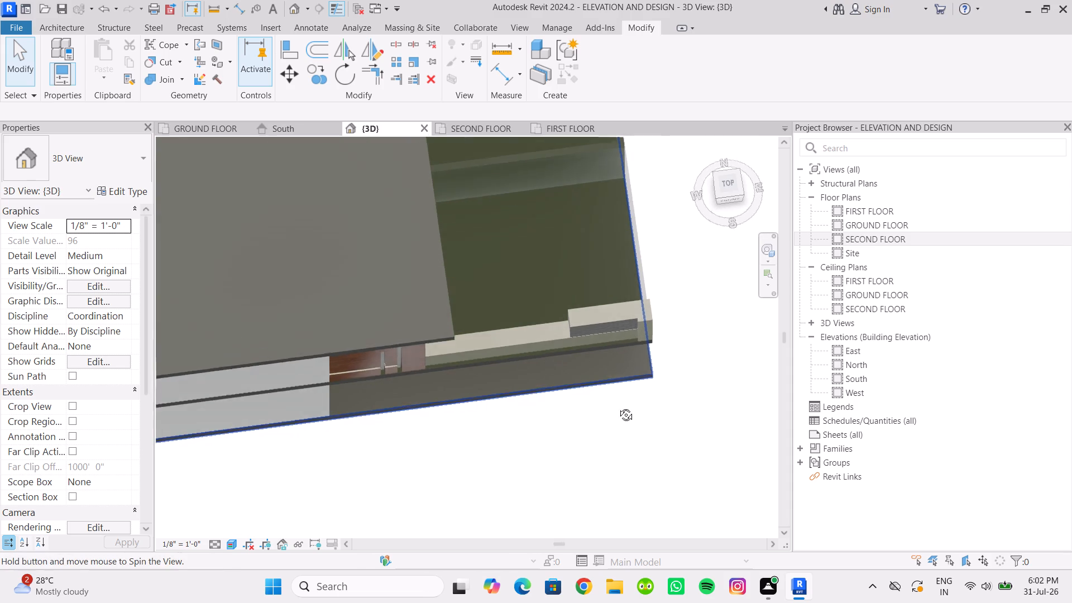
middle_click_drag(618, 406, 620, 438, "shift")
middle_click_drag(615, 424, 617, 450, "shift")
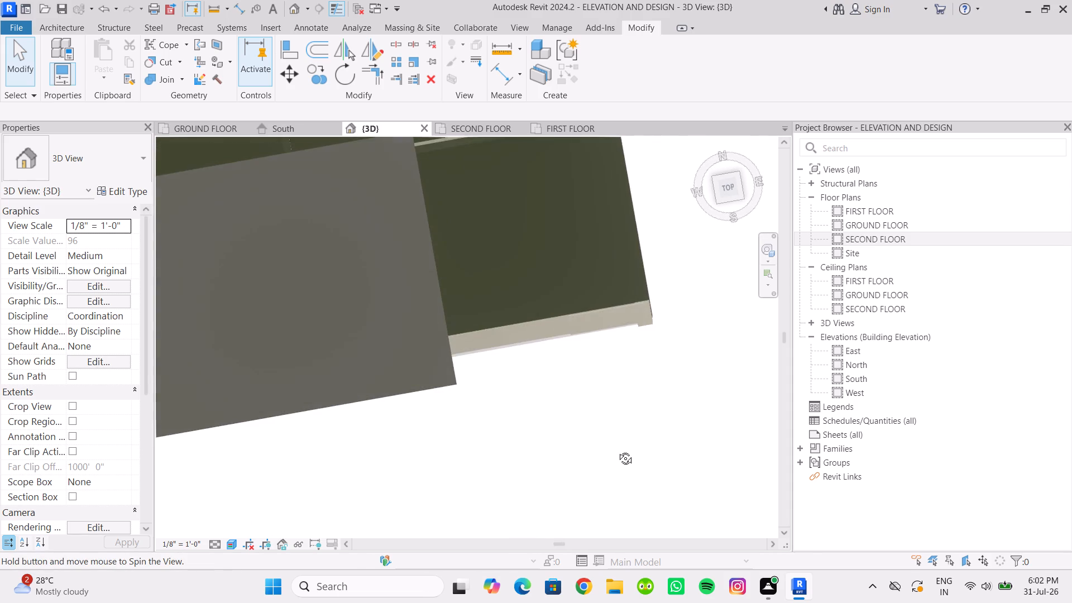
middle_click_drag(617, 450, 554, 207, "shift")
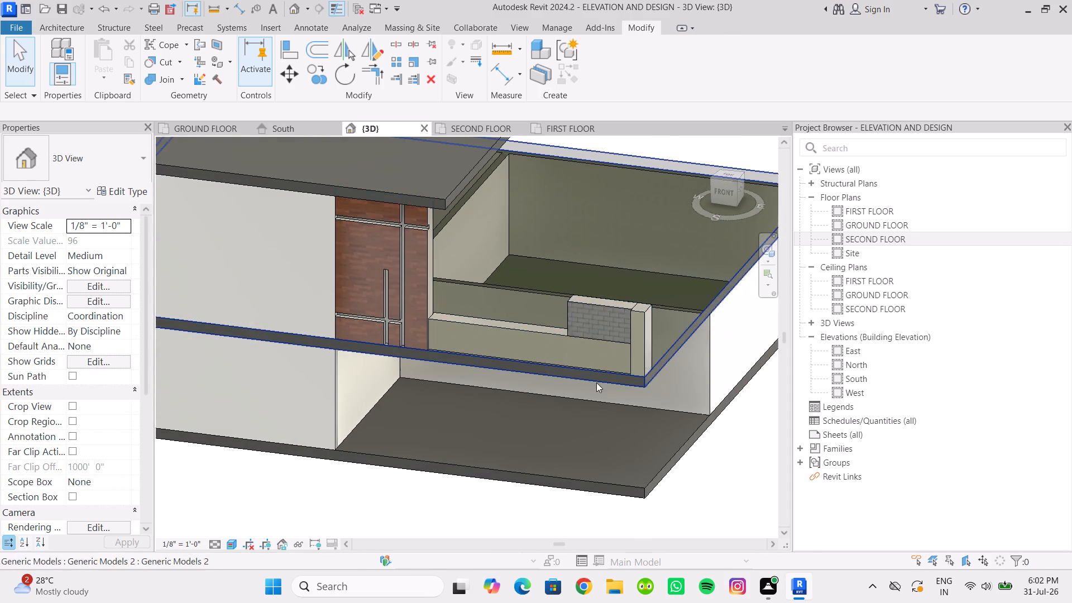
Examine the terrace parapet, raised block and corner post from the rear, from above and from the building's right side.
scroll(763, 361, "up", 3)
middle_click_drag(666, 342, 411, 347, "shift")
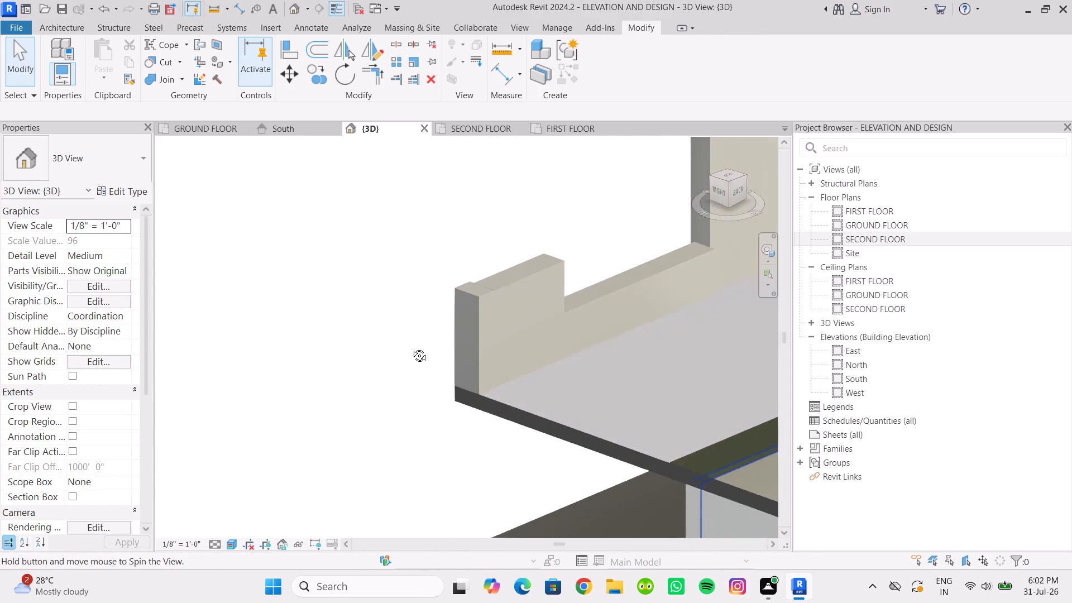
middle_click_drag(411, 347, 412, 350, "shift")
left_click(617, 401)
scroll(618, 405, "down", 3)
left_click(350, 383)
scroll(357, 371, "down", 2)
middle_click_drag(357, 371, 339, 344)
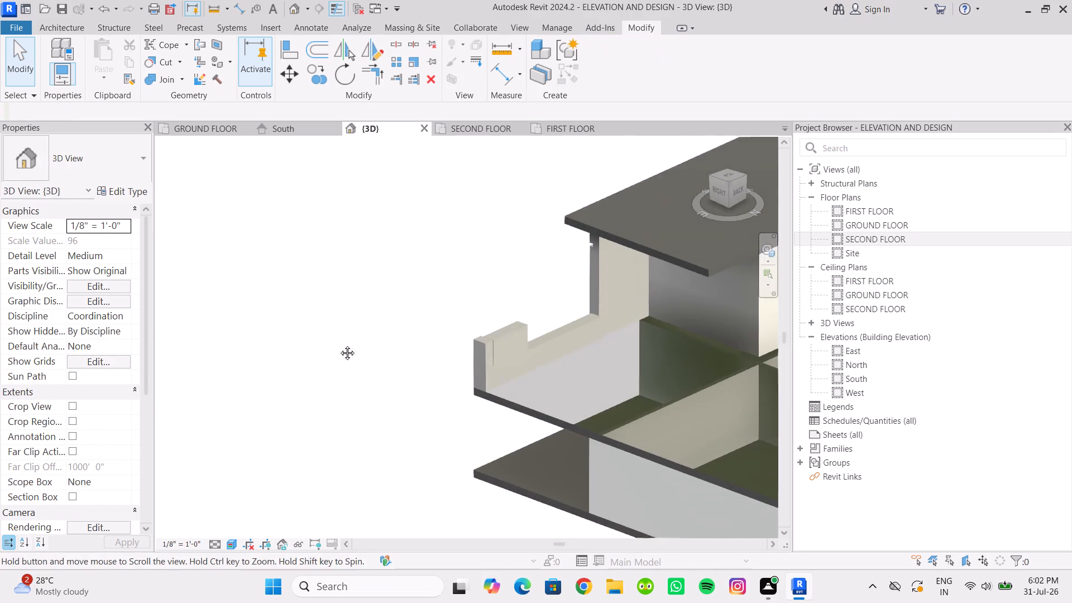
middle_click_drag(339, 344, 221, 265)
middle_click_drag(257, 307, 367, 423)
middle_click_drag(417, 384, 432, 456)
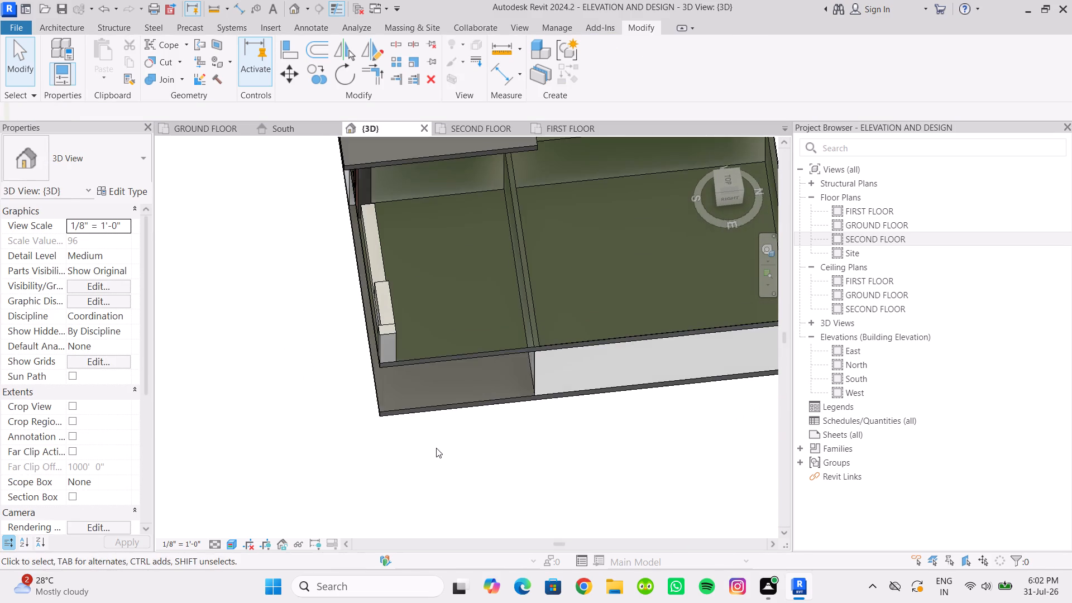
scroll(436, 448, "up", 1)
middle_click_drag(436, 448, 406, 352)
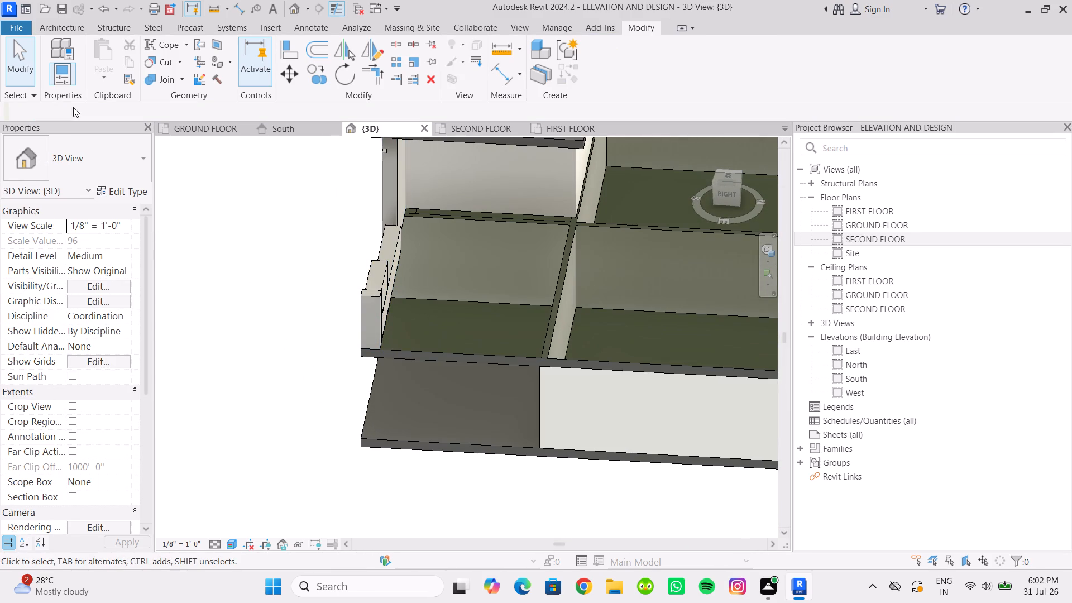
Start the Paint tool with the LIGHT GREY WHITE project material for painting faces in the 3D view.
left_click(558, 26)
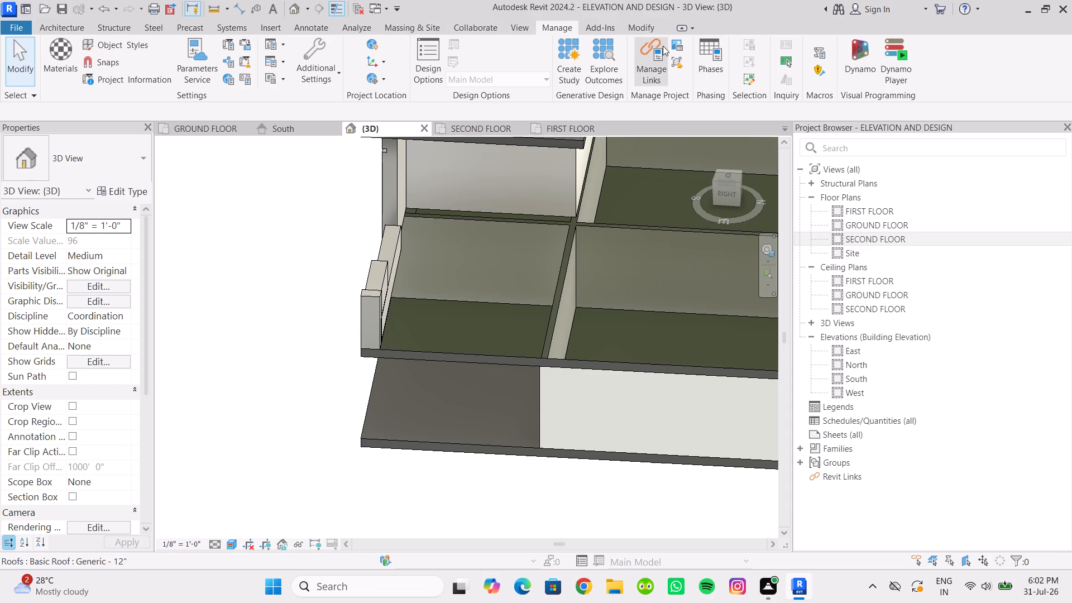
left_click(636, 25)
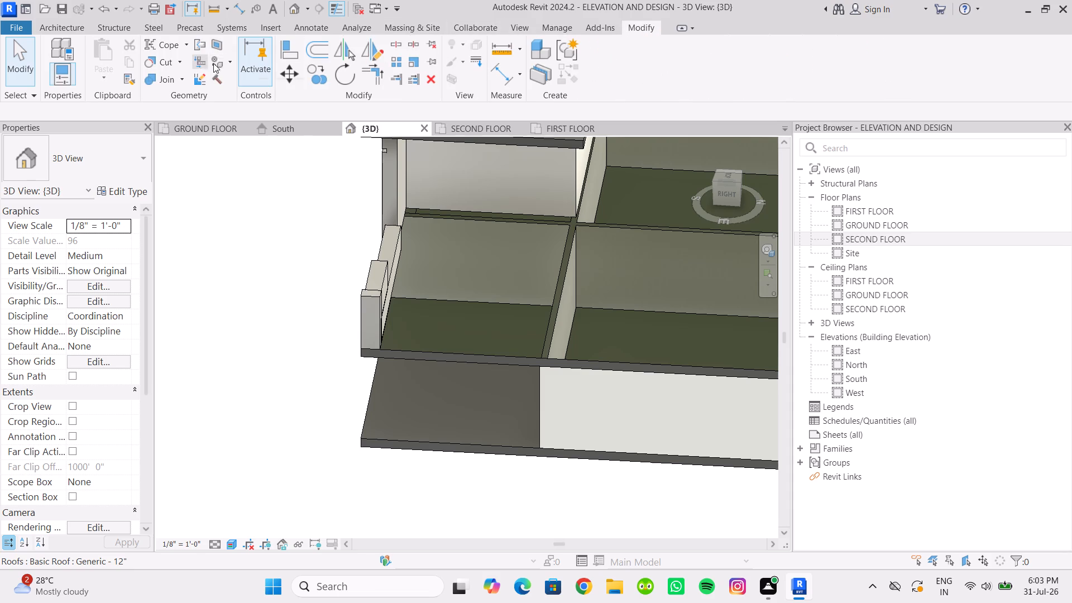
left_click(232, 61)
left_click(245, 86)
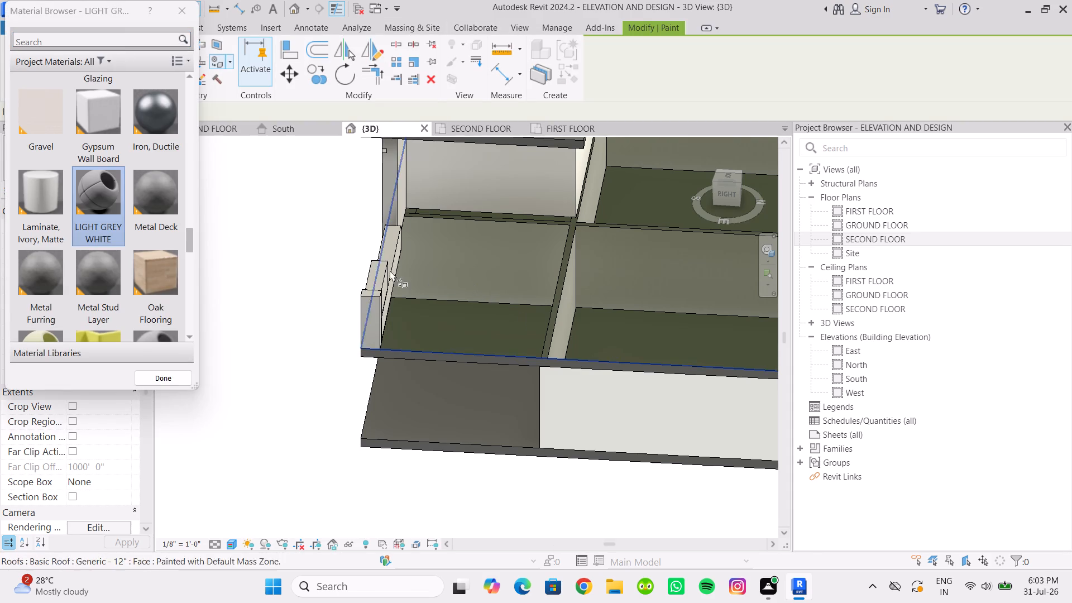
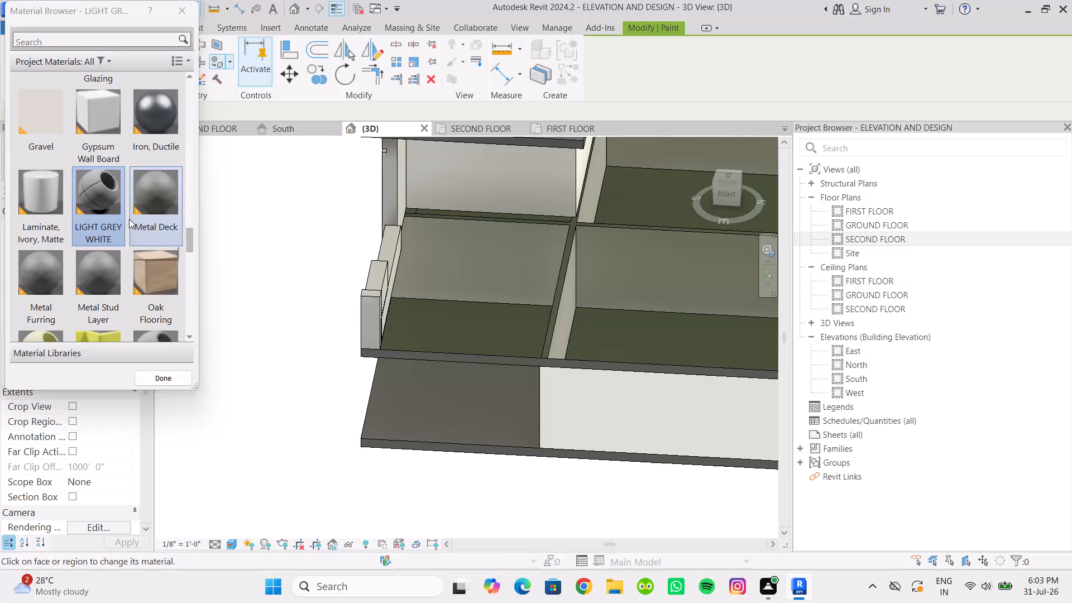
Paint the top faces of the lower roof slab and the ground floor slab with Laminate, Ivory, Matte.
scroll(118, 272, "down", 1)
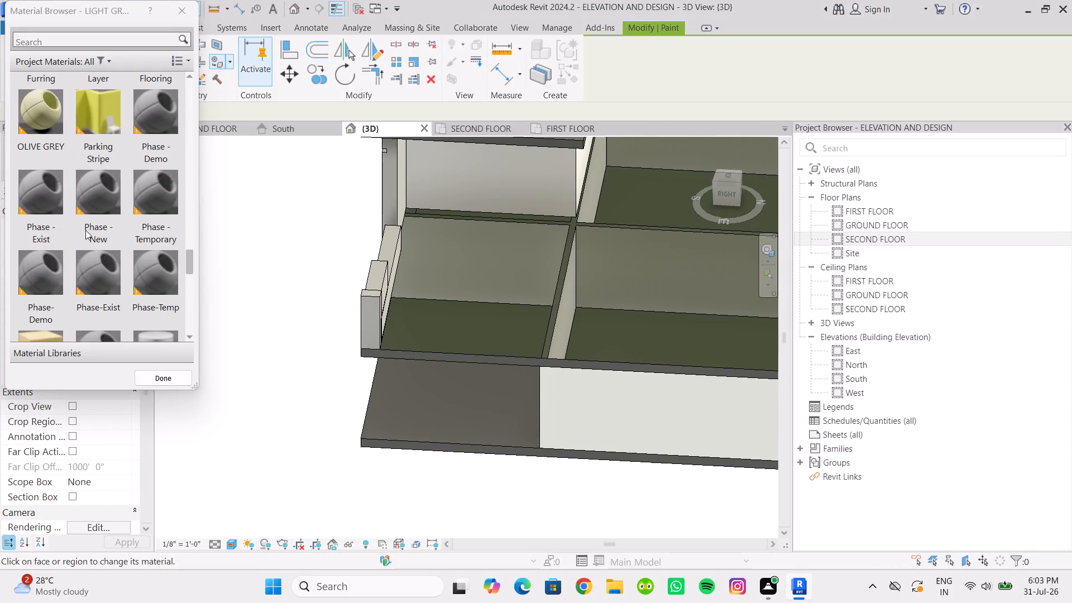
scroll(85, 230, "up", 1)
double_click(46, 203)
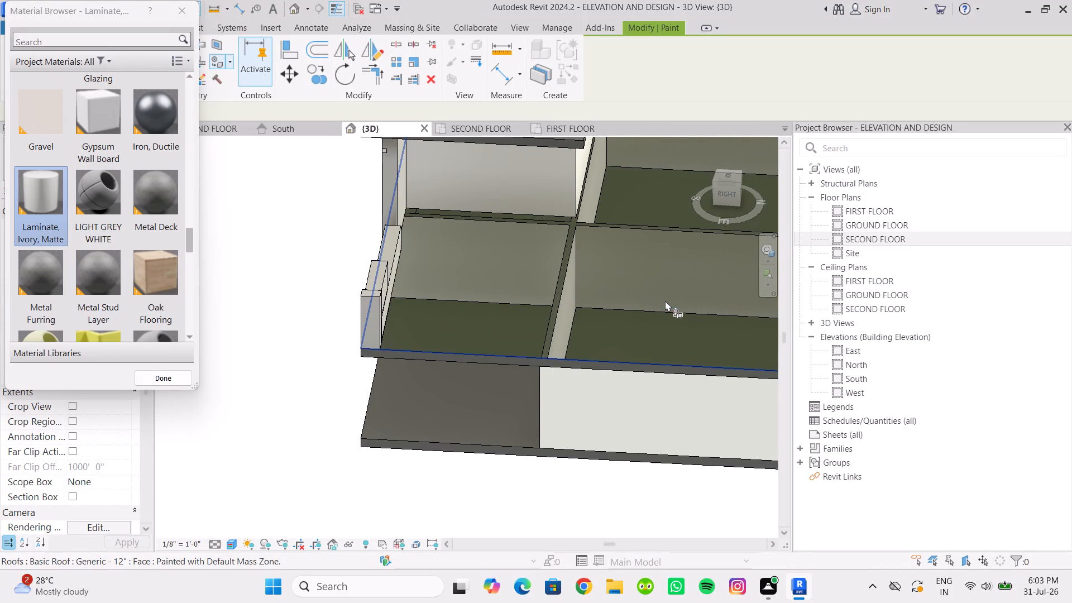
left_click(665, 300)
scroll(423, 440, "down", 3)
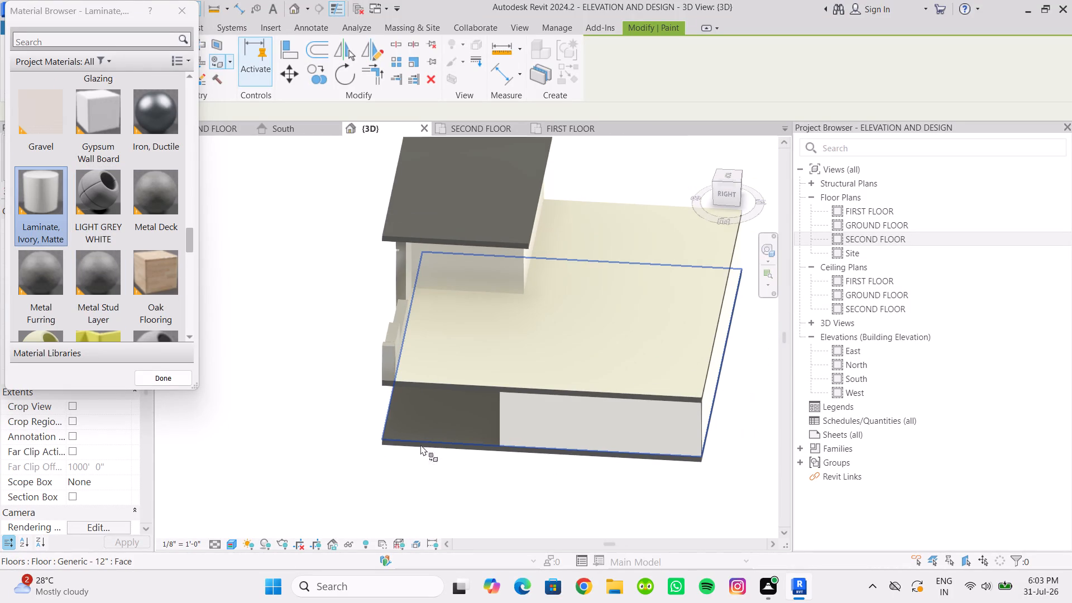
left_click(425, 418)
Paint the front edge faces of the lower roof slab and the ground floor slab with Laminate, Ivory, Matte.
scroll(446, 465, "down", 3)
middle_click_drag(446, 463, 540, 401, "shift")
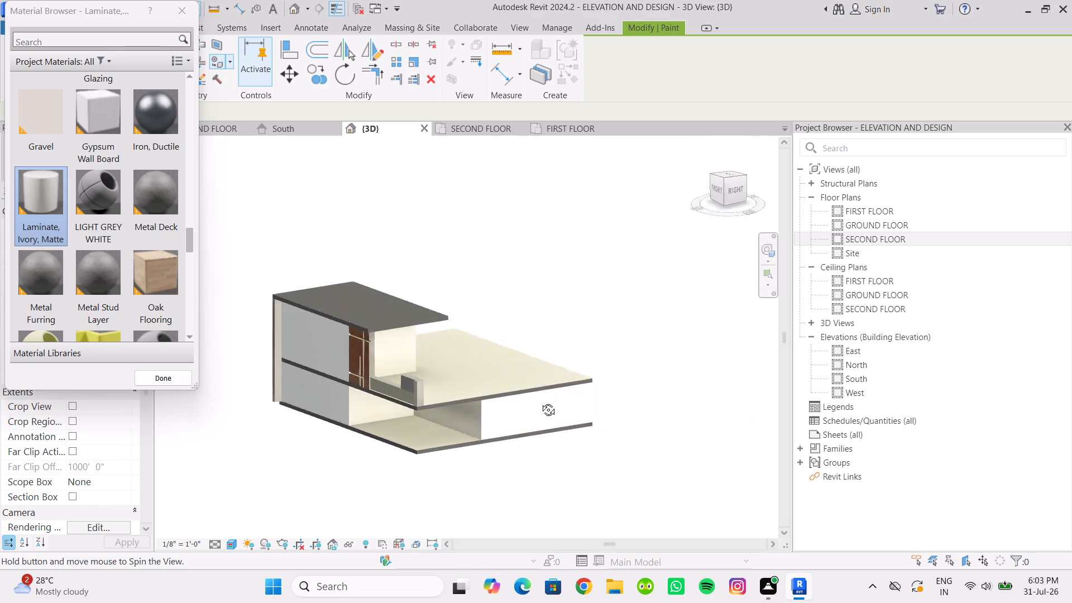
middle_click_drag(540, 401, 655, 385, "shift")
scroll(425, 443, "up", 4)
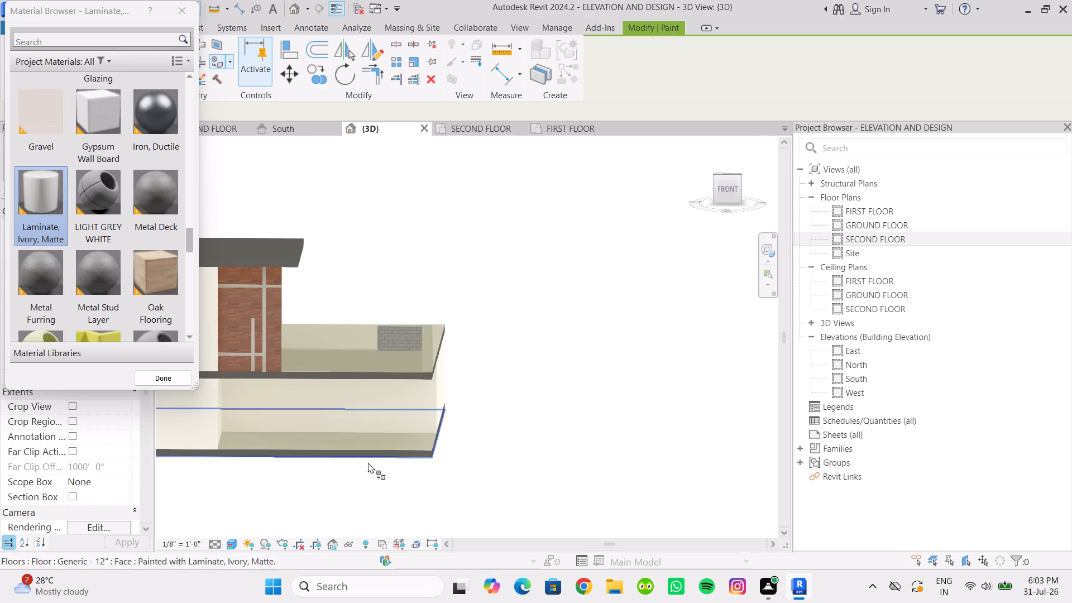
middle_click_drag(368, 462, 546, 428)
middle_click_drag(332, 453, 351, 419, "shift")
middle_click_drag(370, 397, 380, 410)
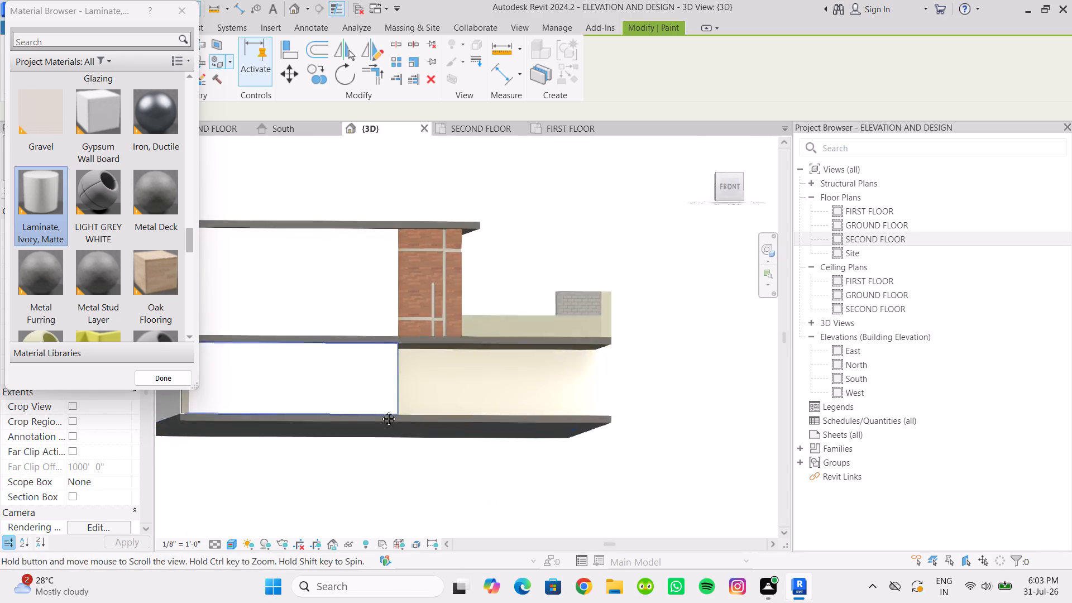
middle_click_drag(380, 410, 500, 480)
scroll(358, 436, "up", 3)
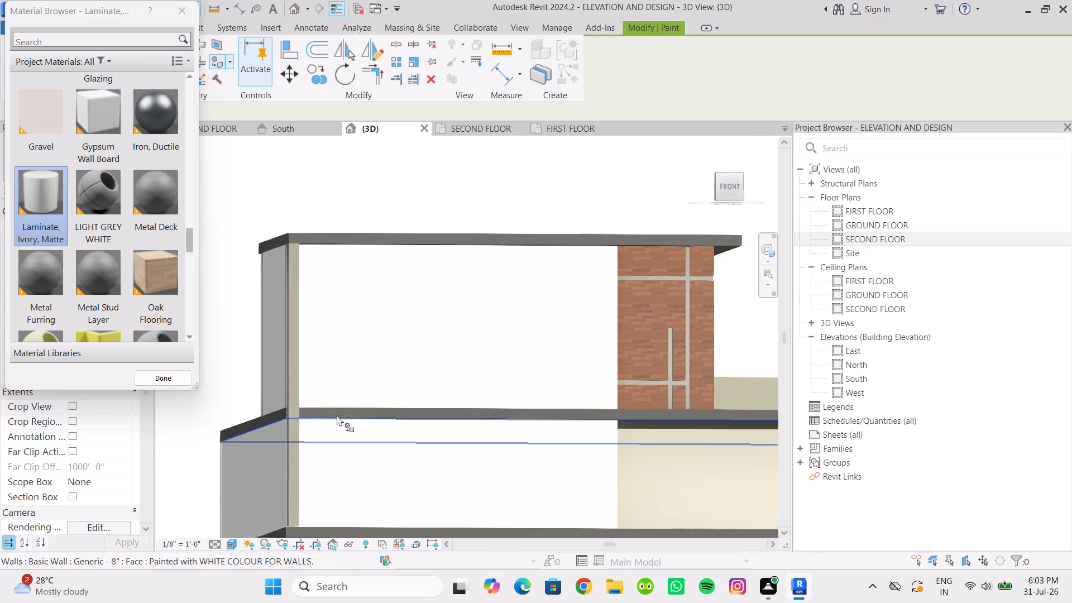
scroll(343, 420, "up", 1)
middle_click_drag(346, 419, 324, 433, "shift")
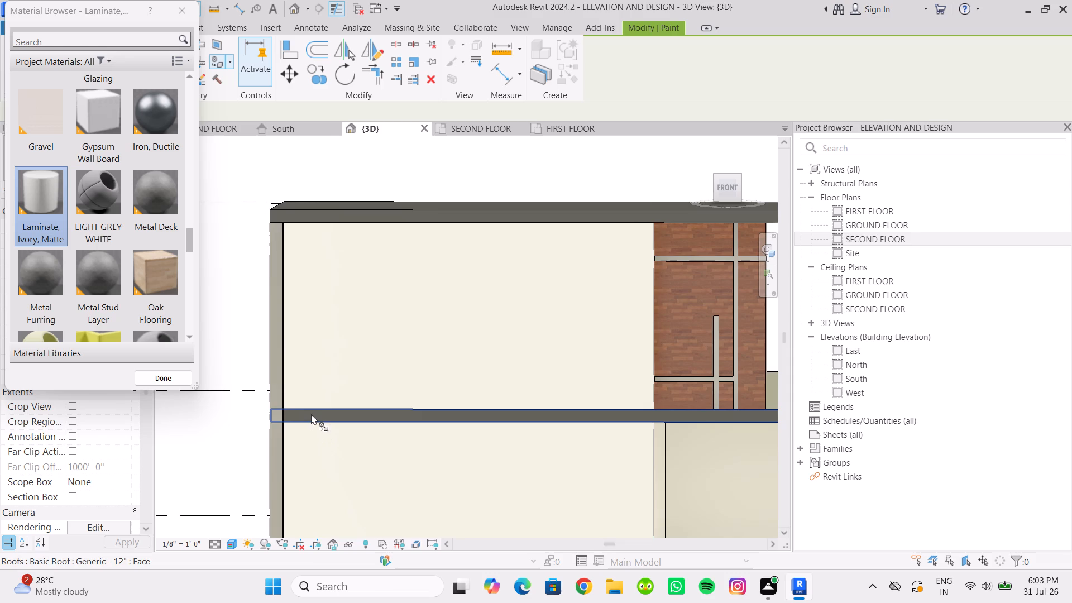
middle_click_drag(397, 417, 149, 418)
middle_click_drag(714, 418, 485, 424)
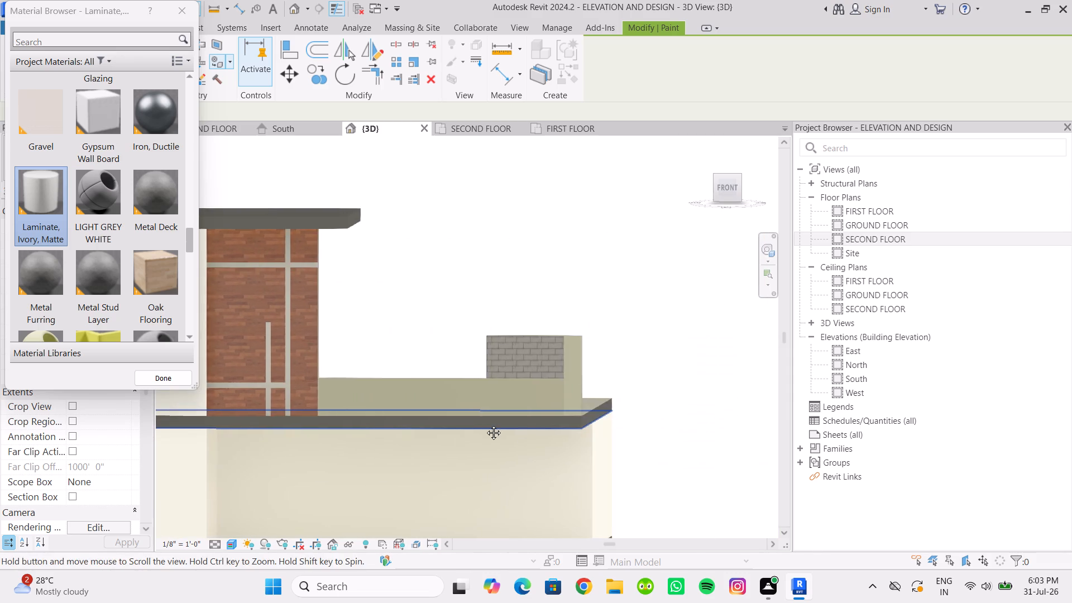
middle_click_drag(485, 424, 485, 425)
scroll(581, 429, "up", 3)
left_click(526, 419)
scroll(529, 416, "down", 4)
middle_click_drag(529, 423, 580, 377)
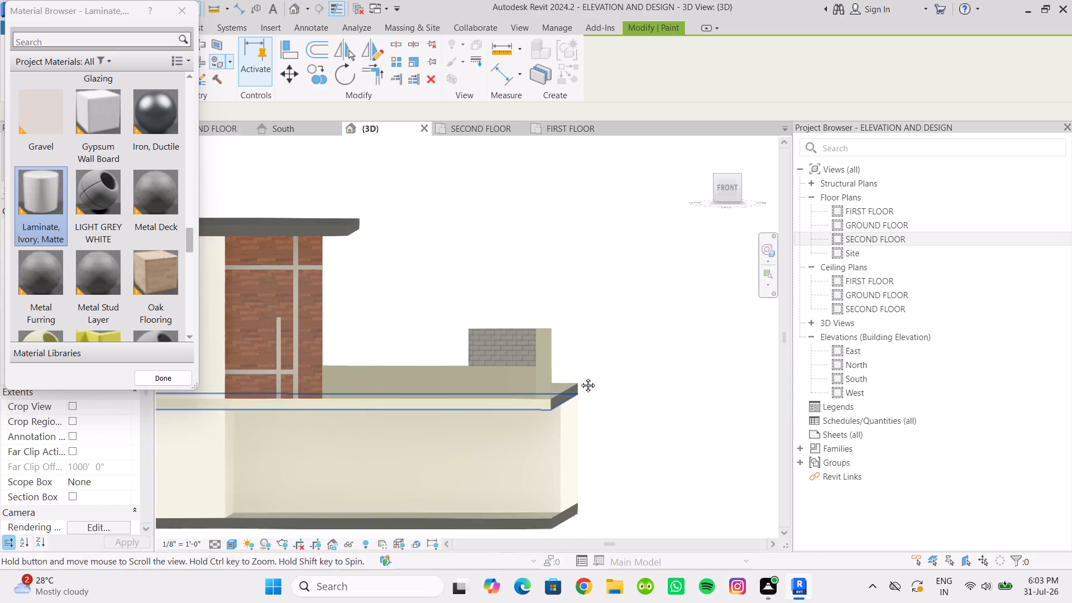
middle_click_drag(580, 377, 595, 366)
scroll(570, 495, "up", 4)
left_click(613, 473)
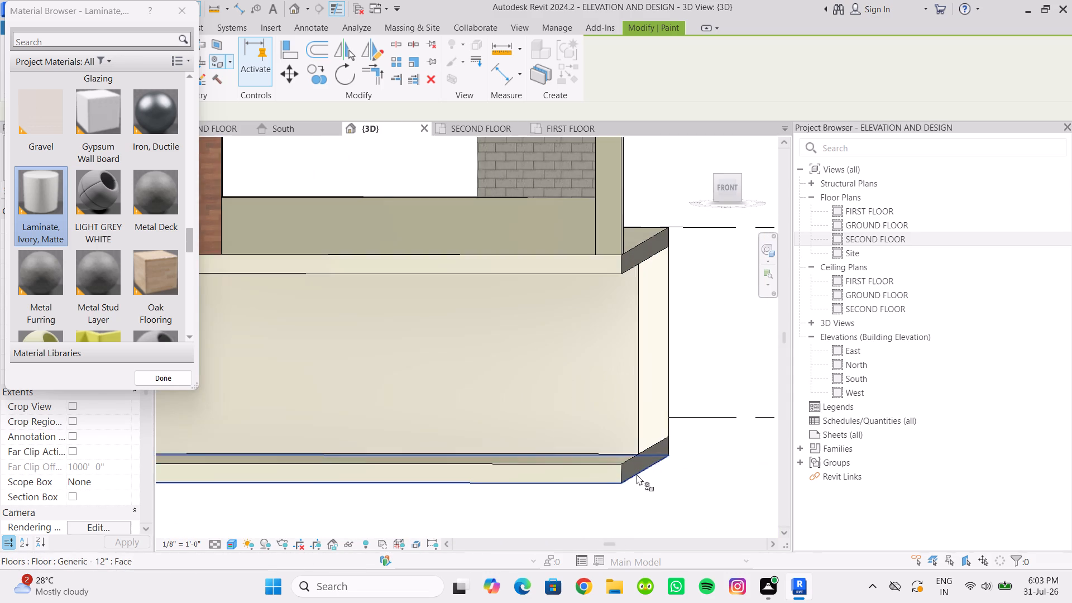
Paint the right-side edge faces of the lower roof slab and the ground floor slab with the ivory laminate.
scroll(636, 476, "down", 2)
middle_click_drag(635, 476, 576, 472, "shift")
scroll(615, 327, "up", 1)
middle_click_drag(615, 327, 511, 360)
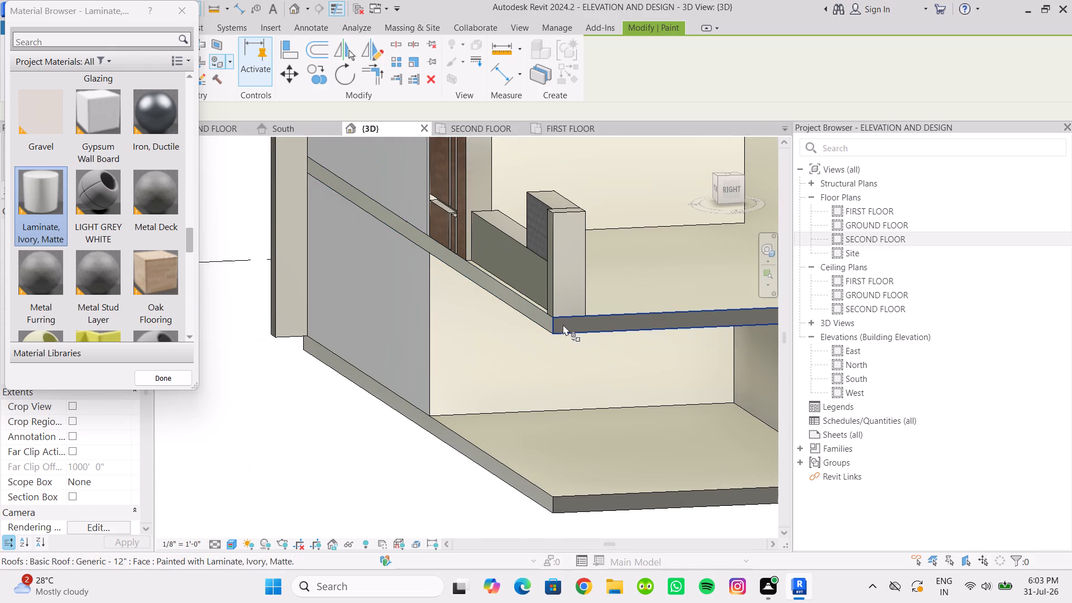
left_click(563, 325)
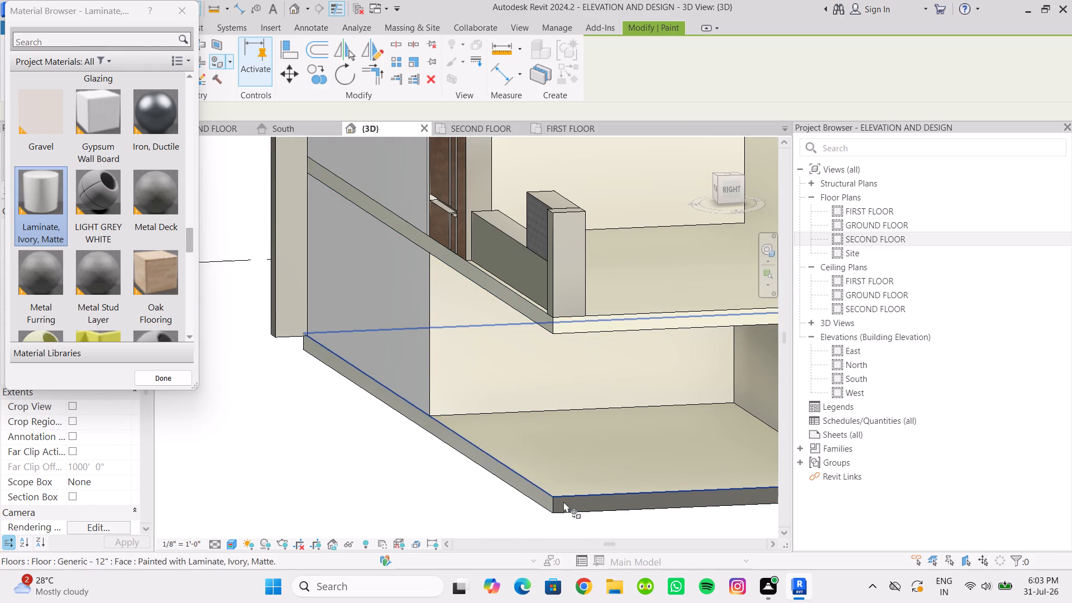
left_click(563, 505)
Paint the left-side edge faces of the lower roof slab and the ground floor slab with the ivory laminate.
scroll(370, 484, "down", 3)
middle_click_drag(370, 484, 573, 467, "shift")
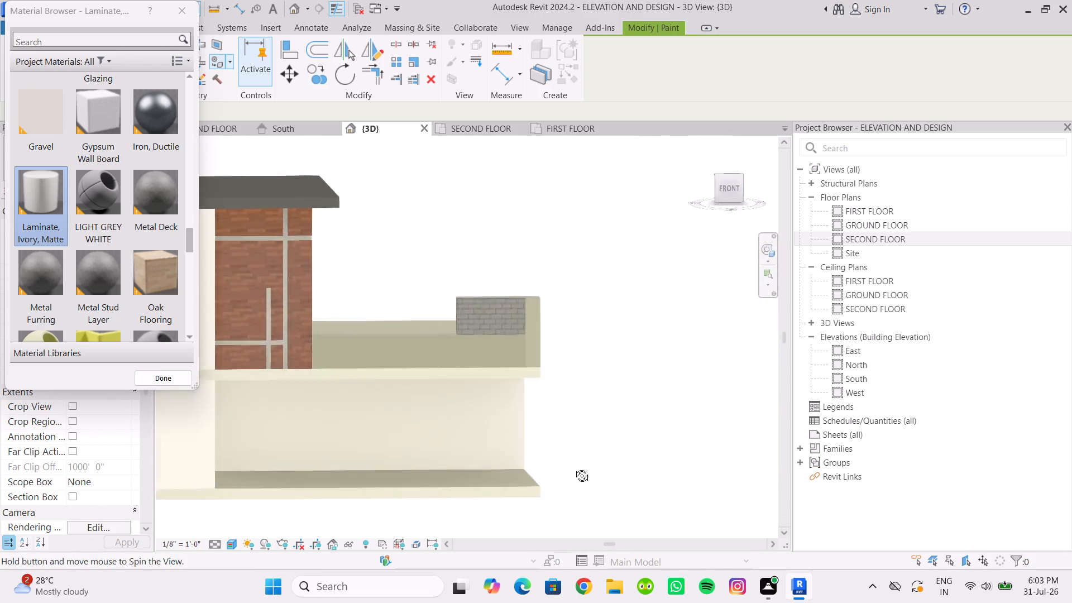
middle_click_drag(573, 467, 584, 467, "shift")
middle_click_drag(462, 465, 773, 386)
scroll(500, 413, "down", 2)
scroll(435, 446, "down", 1)
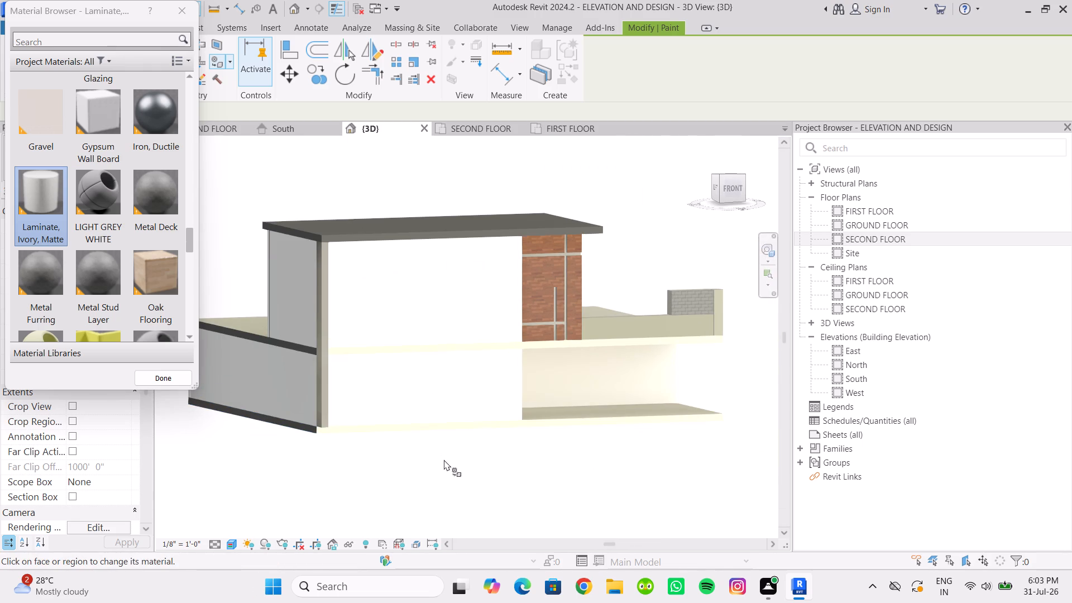
middle_click_drag(432, 456, 528, 466, "shift")
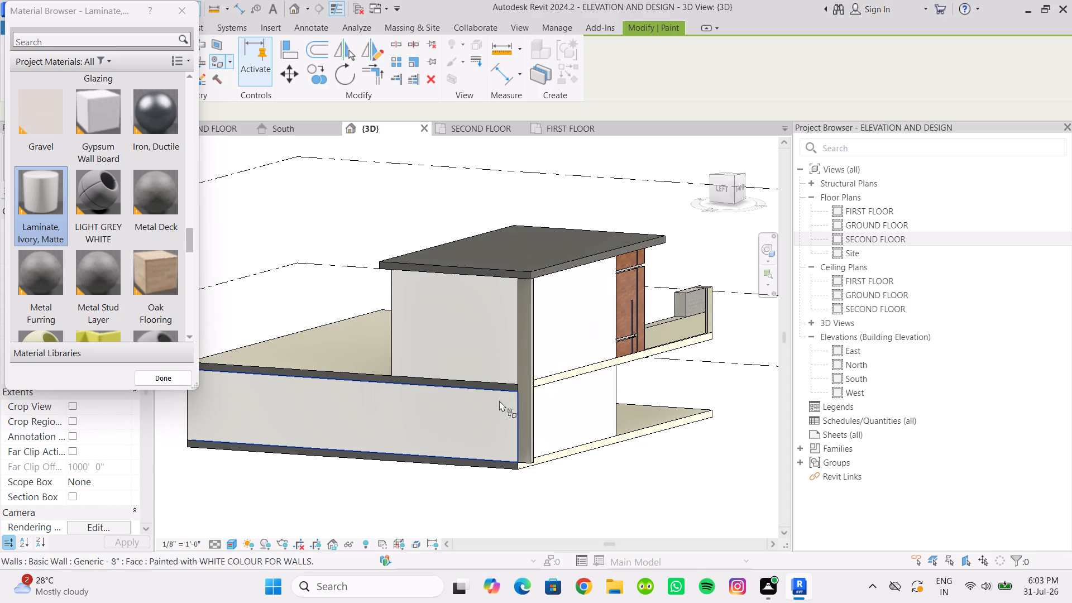
scroll(510, 391, "up", 5)
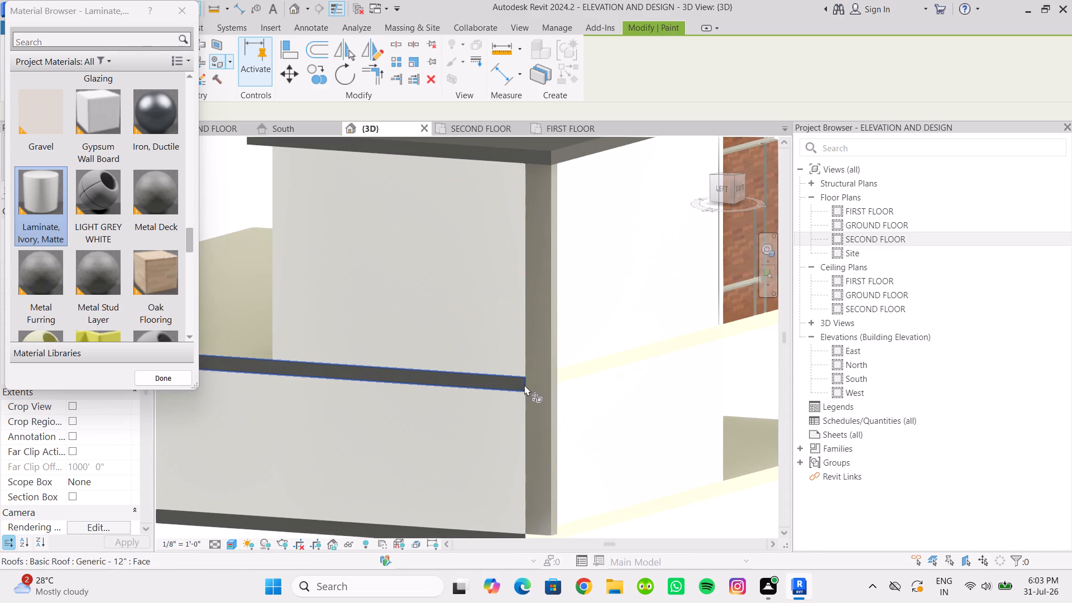
left_click(524, 385)
scroll(505, 413, "down", 2)
middle_click_drag(504, 415, 579, 346)
scroll(574, 447, "up", 4)
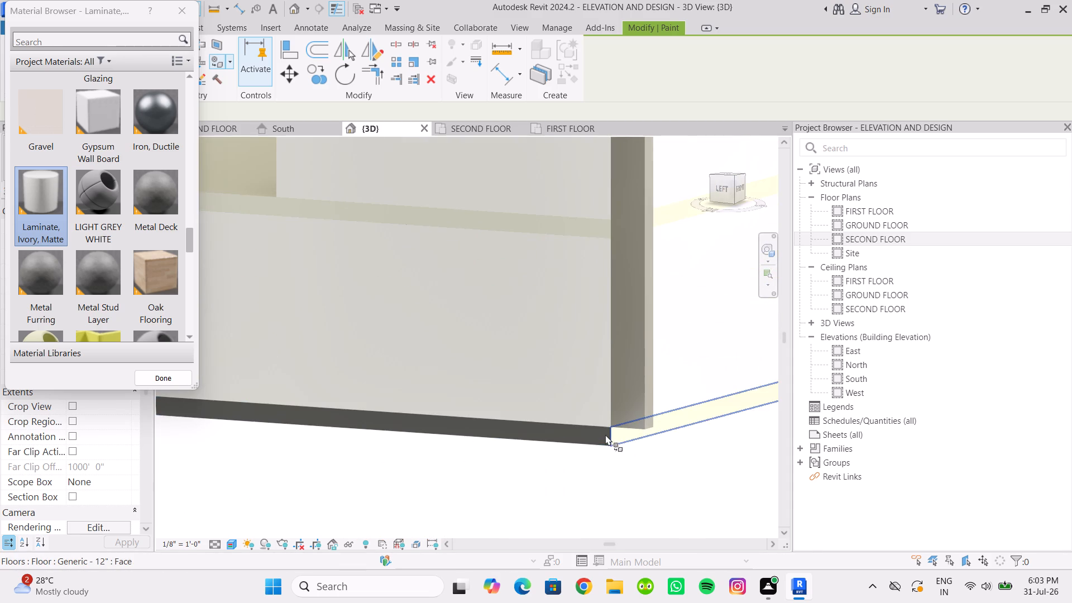
left_click(592, 434)
Paint the back edge faces of the ground floor slab and the lower roof slab with the ivory laminate.
scroll(524, 435, "down", 9)
middle_click_drag(475, 434, 502, 435)
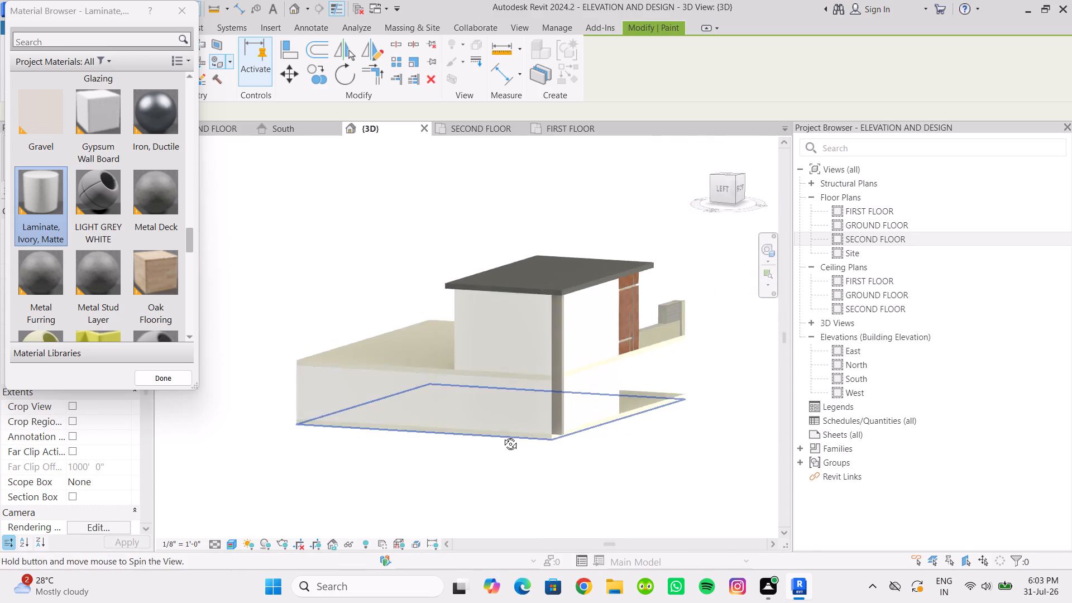
middle_click_drag(502, 435, 648, 435)
scroll(720, 472, "up", 9)
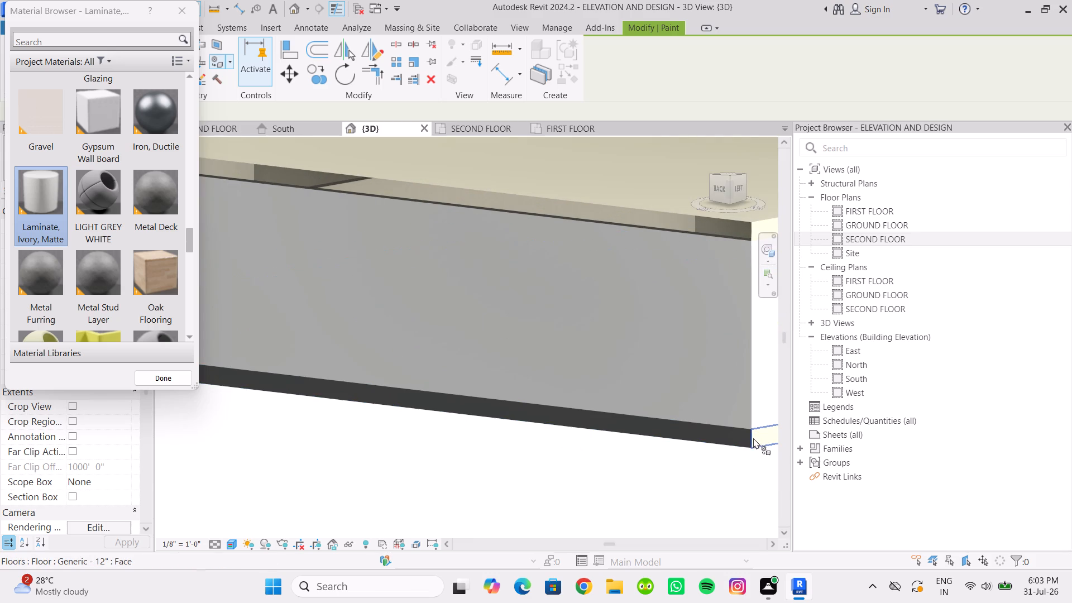
left_click(721, 435)
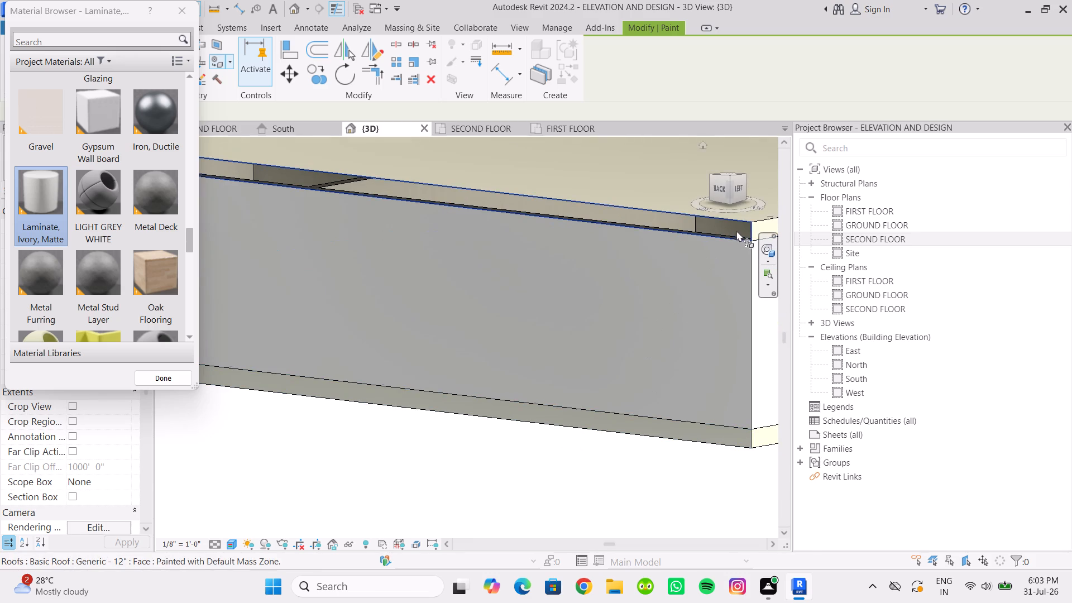
scroll(734, 232, "down", 1)
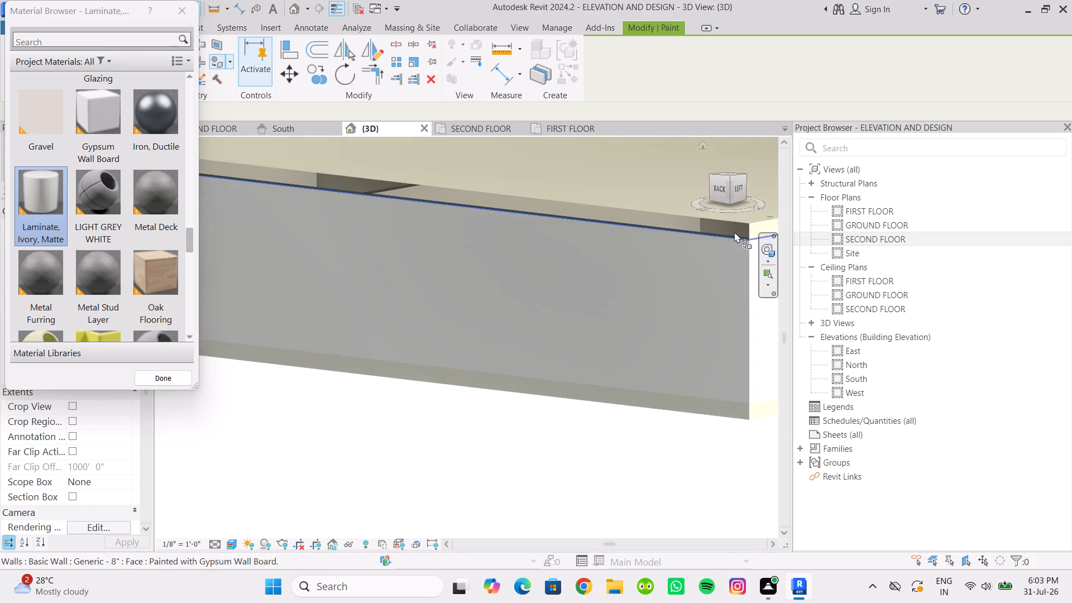
middle_click_drag(734, 232, 619, 382)
scroll(640, 389, "up", 4)
left_click(621, 371)
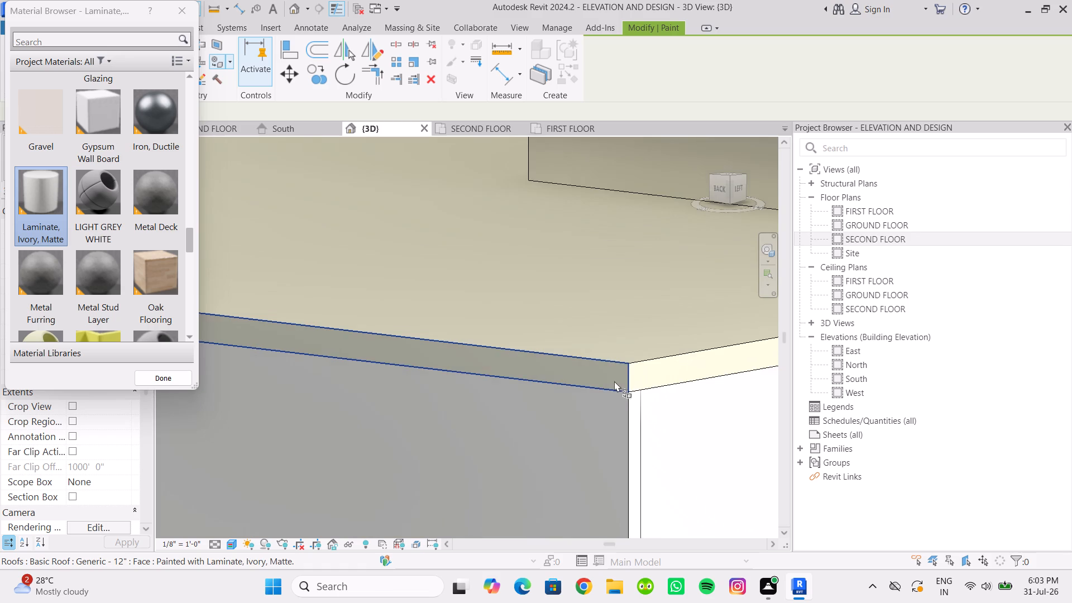
Paint the upper roof slab's top face and front edge face with Laminate, Ivory, Matte.
scroll(613, 383, "down", 16)
middle_click_drag(494, 396, 776, 427, "shift")
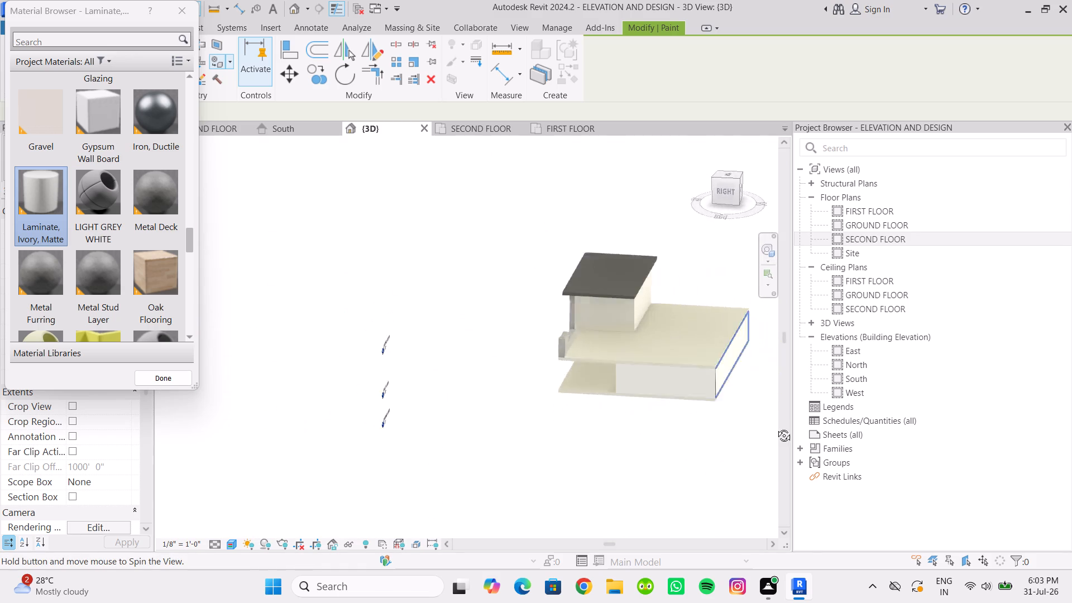
middle_click_drag(776, 427, 803, 417, "shift")
scroll(577, 409, "down", 3)
middle_click_drag(548, 394, 716, 380, "shift")
scroll(545, 407, "up", 4)
middle_click_drag(531, 407, 569, 460)
scroll(568, 465, "up", 4)
middle_click_drag(569, 450, 557, 433, "shift")
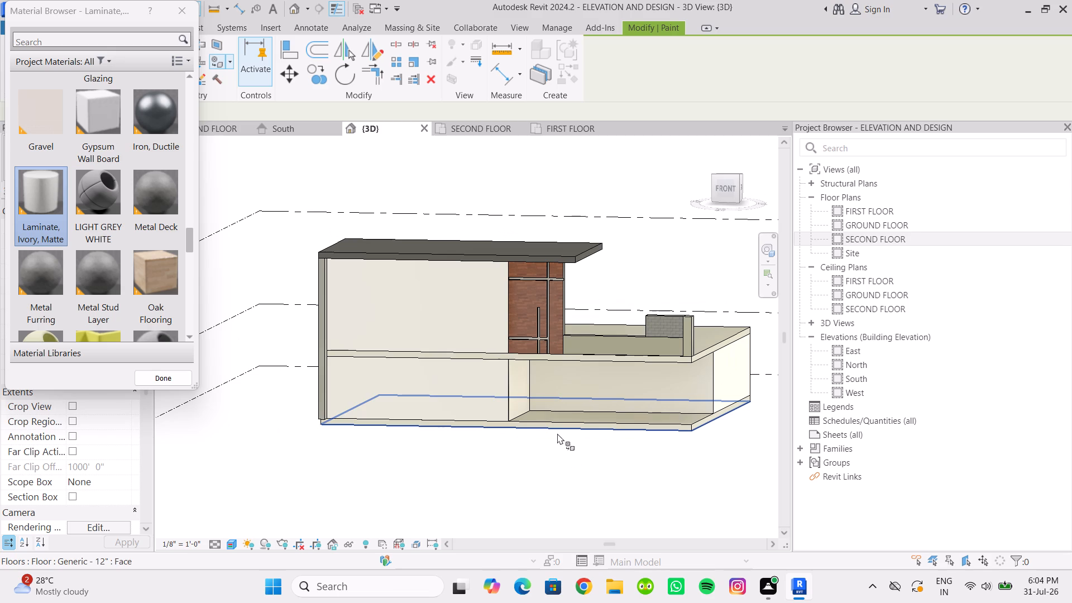
scroll(524, 263, "up", 3)
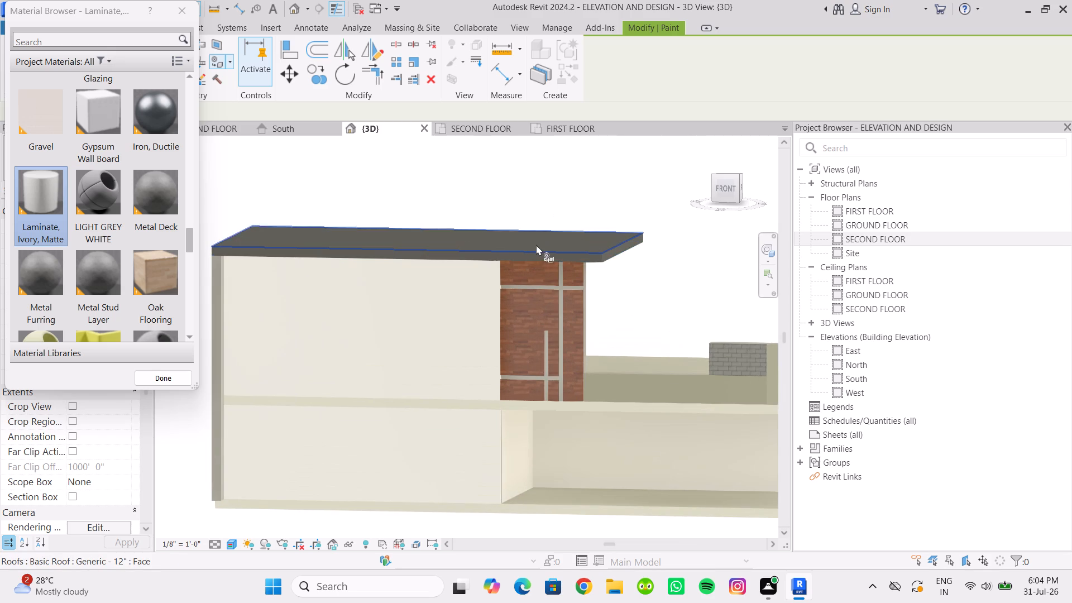
left_click(536, 245)
scroll(554, 257, "down", 2)
scroll(458, 247, "up", 4)
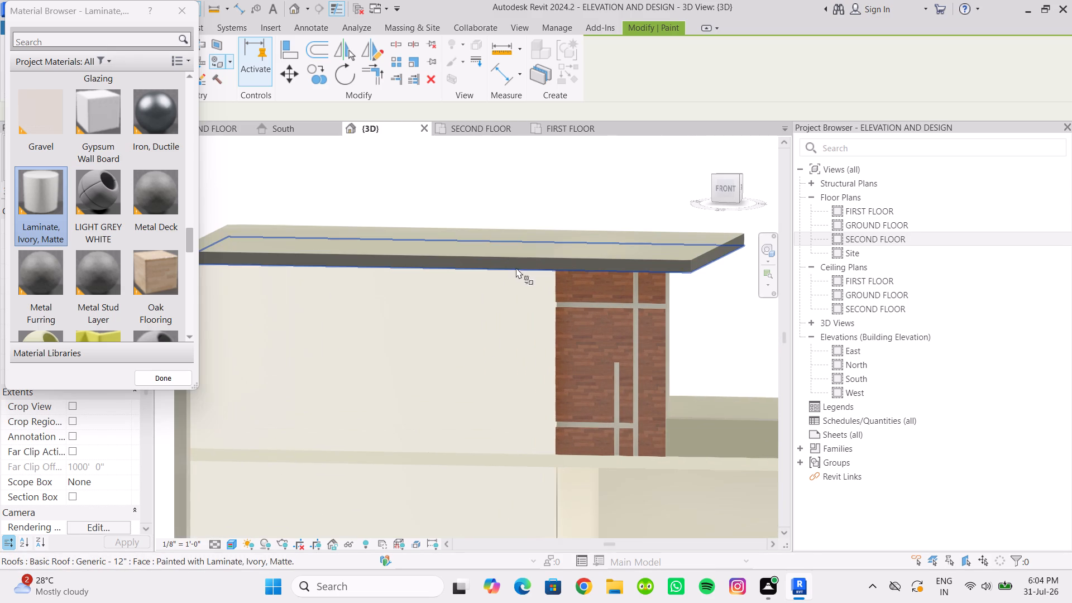
scroll(654, 269, "up", 5)
left_click(721, 265)
Paint the upper roof slab's right-side and back edge faces with Laminate, Ivory, Matte.
scroll(705, 271, "down", 2)
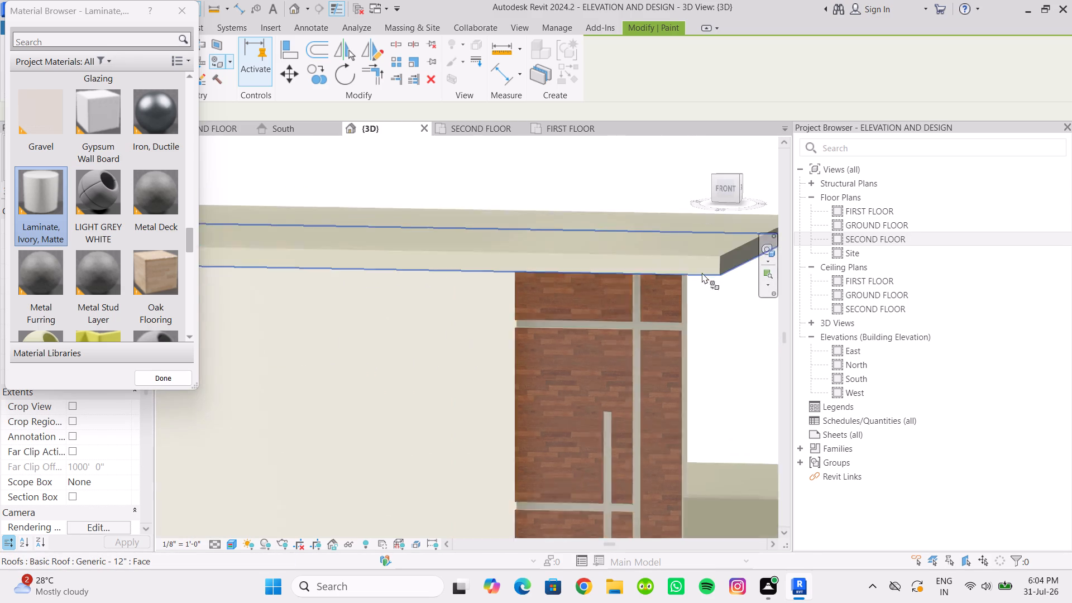
scroll(702, 272, "down", 5)
middle_click_drag(700, 274, 566, 297)
middle_click_drag(709, 298, 329, 383)
scroll(522, 332, "up", 4)
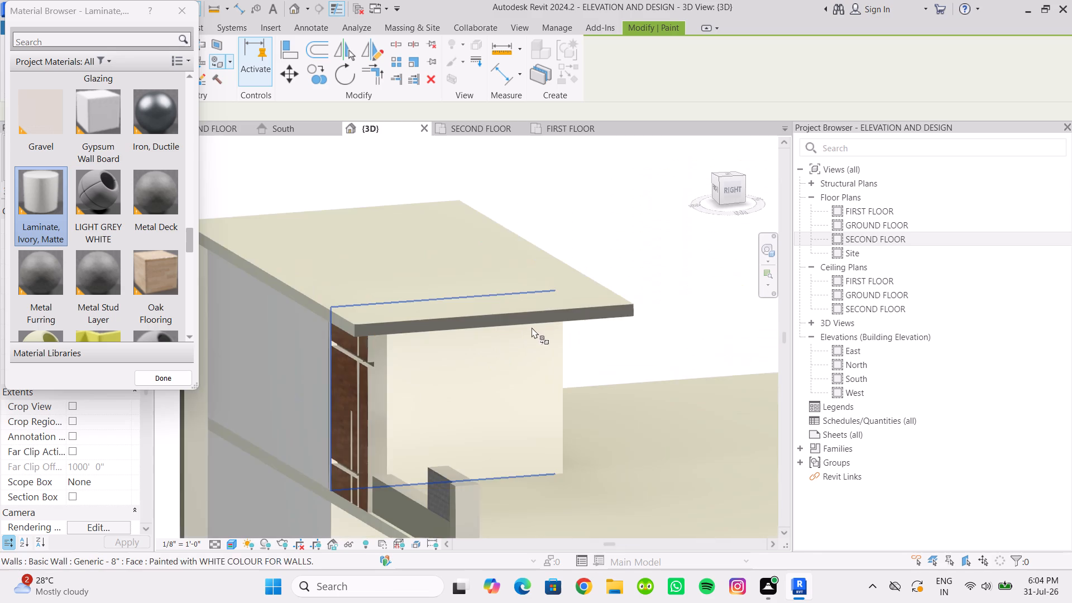
left_click(654, 304)
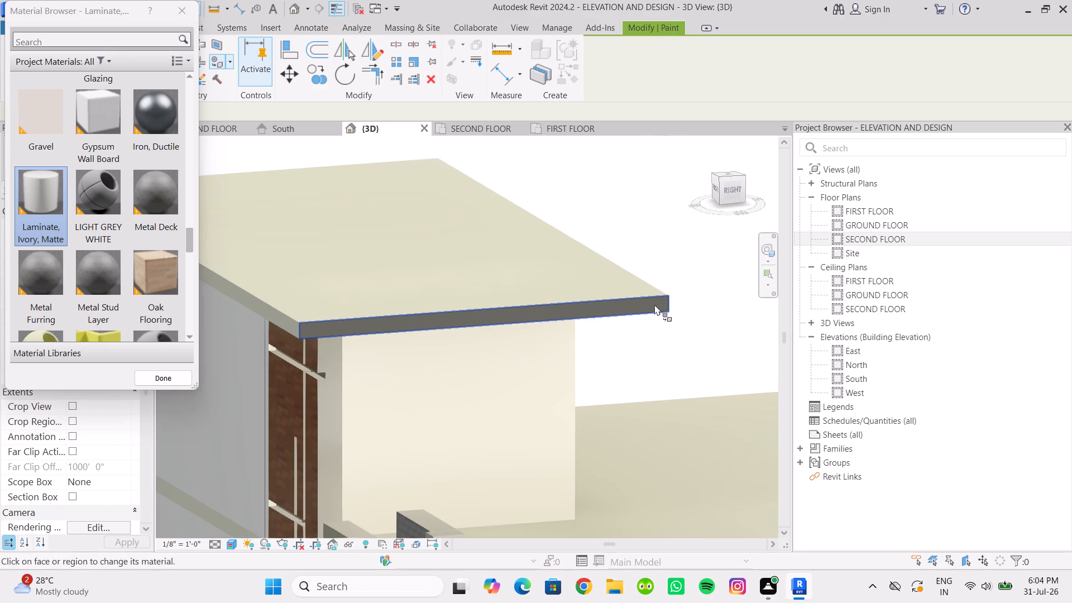
scroll(657, 307, "down", 3)
middle_click_drag(651, 310, 416, 323, "shift")
middle_click_drag(519, 352, 312, 296)
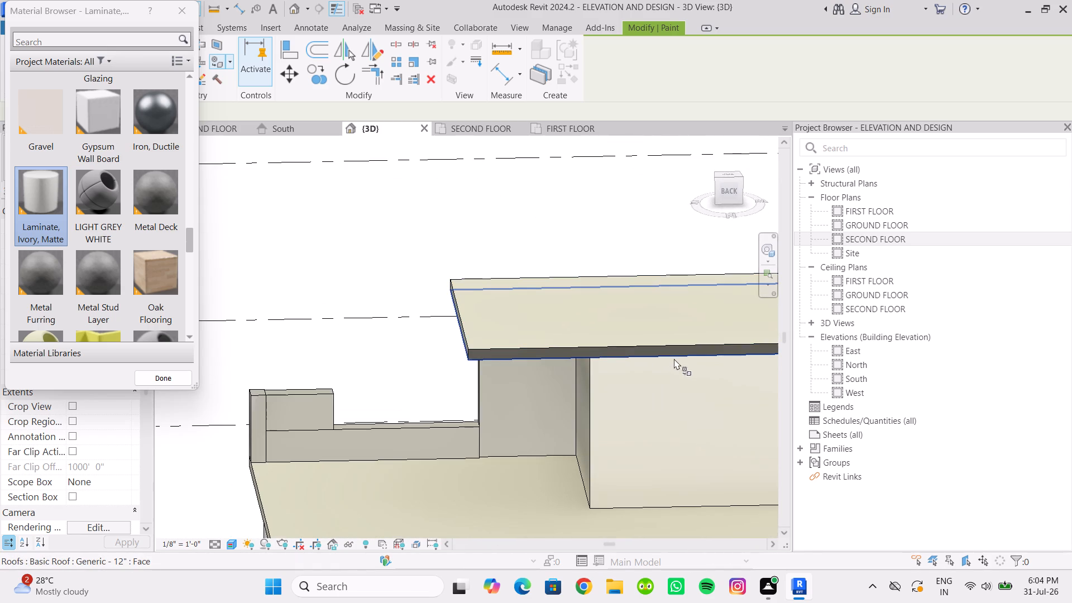
scroll(483, 356, "up", 6)
left_click(466, 355)
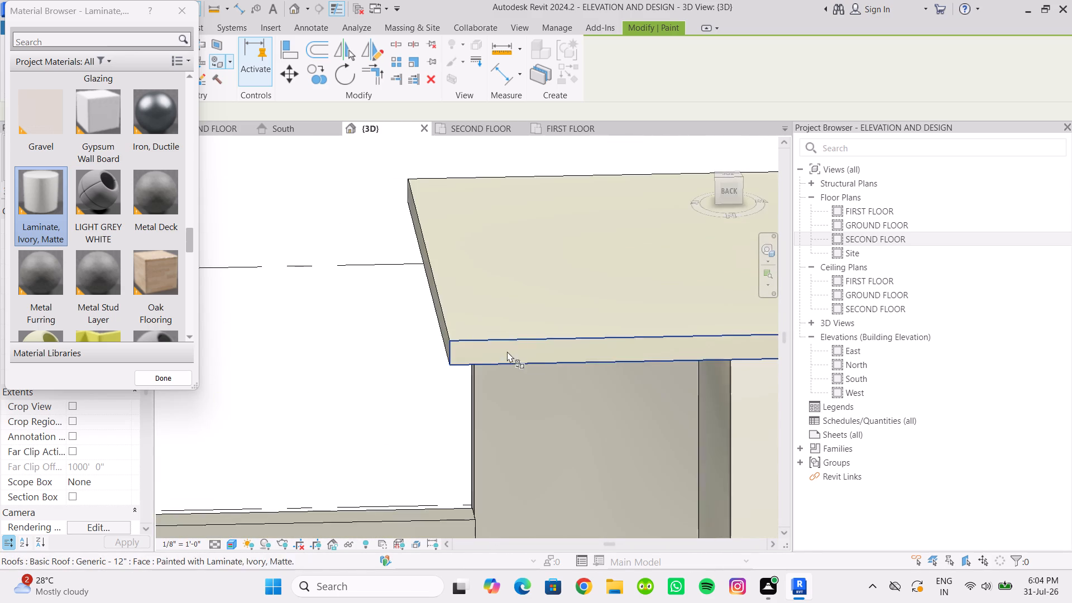
Paint the upper roof slab's left-side edge face with Laminate, Ivory, Matte.
scroll(507, 351, "down", 10)
middle_click_drag(647, 404, 515, 388, "shift")
scroll(574, 410, "up", 5)
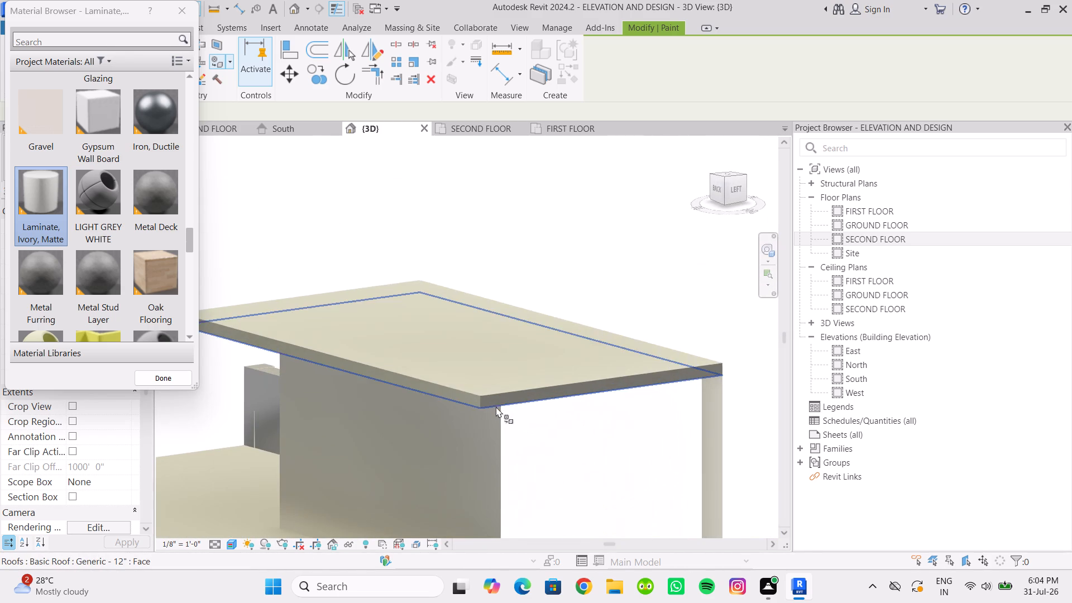
scroll(489, 405, "up", 11)
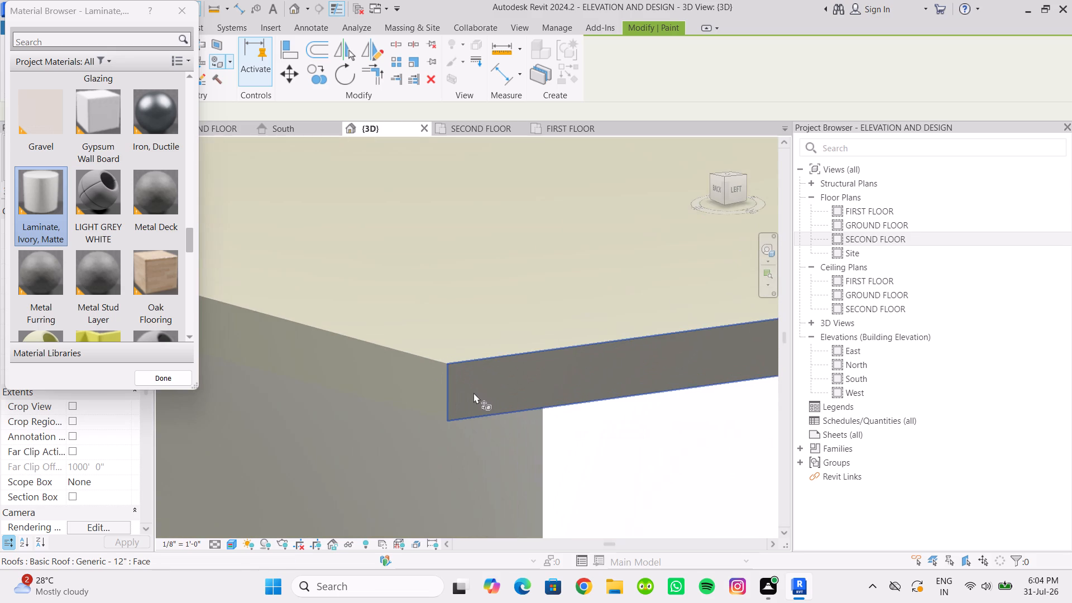
left_click(473, 393)
scroll(511, 394, "down", 15)
middle_click_drag(615, 424, 447, 423)
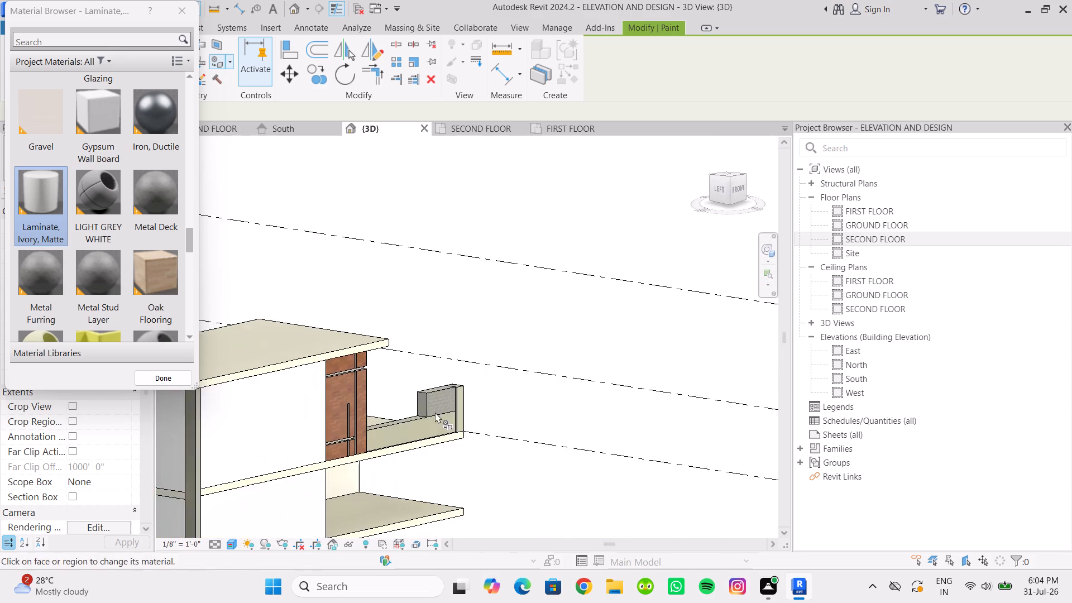
Leave the Paint command and inspect the painted slabs, walls and front parapet from the front, sides and directly above.
middle_click_drag(435, 408, 741, 374)
scroll(592, 412, "down", 4)
middle_click_drag(577, 421, 453, 439, "shift")
scroll(456, 463, "up", 5)
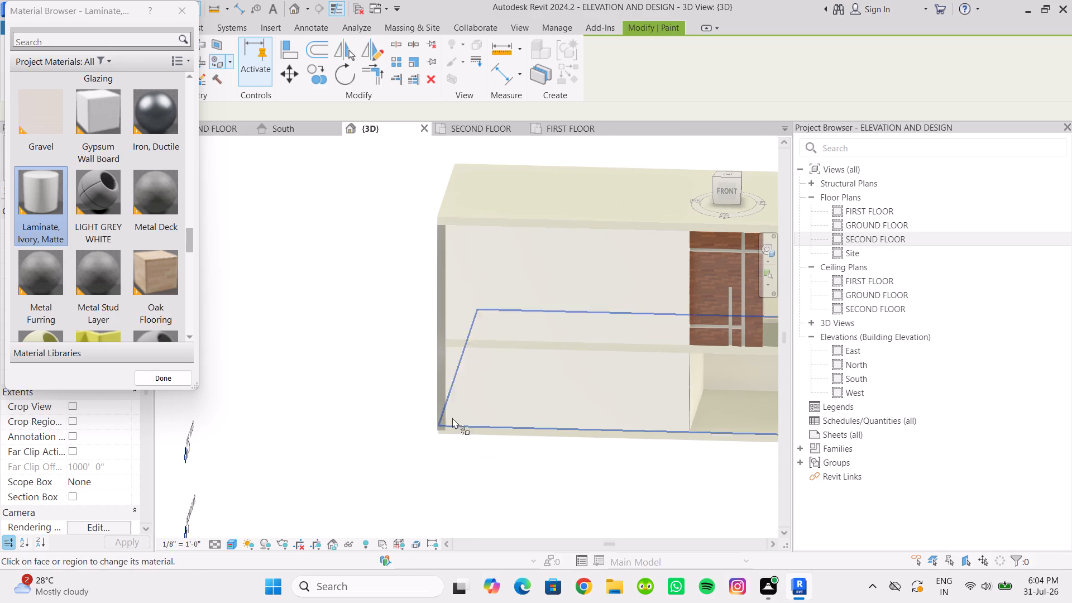
scroll(456, 408, "up", 4)
key("Escape")
scroll(411, 477, "down", 5)
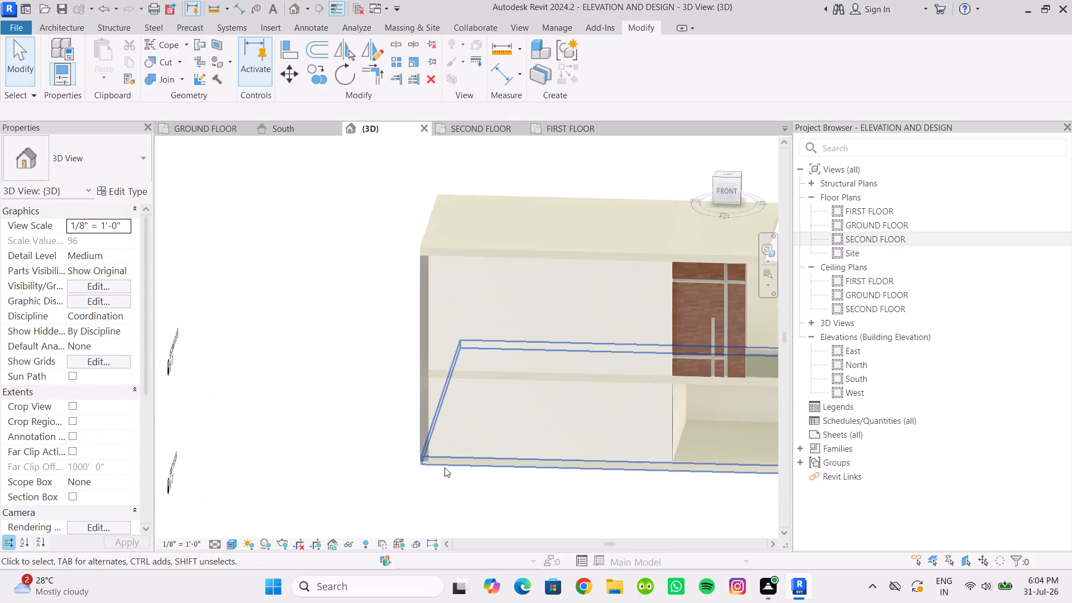
scroll(444, 467, "down", 2)
scroll(533, 478, "up", 3)
scroll(553, 485, "down", 3)
middle_click_drag(553, 485, 564, 456)
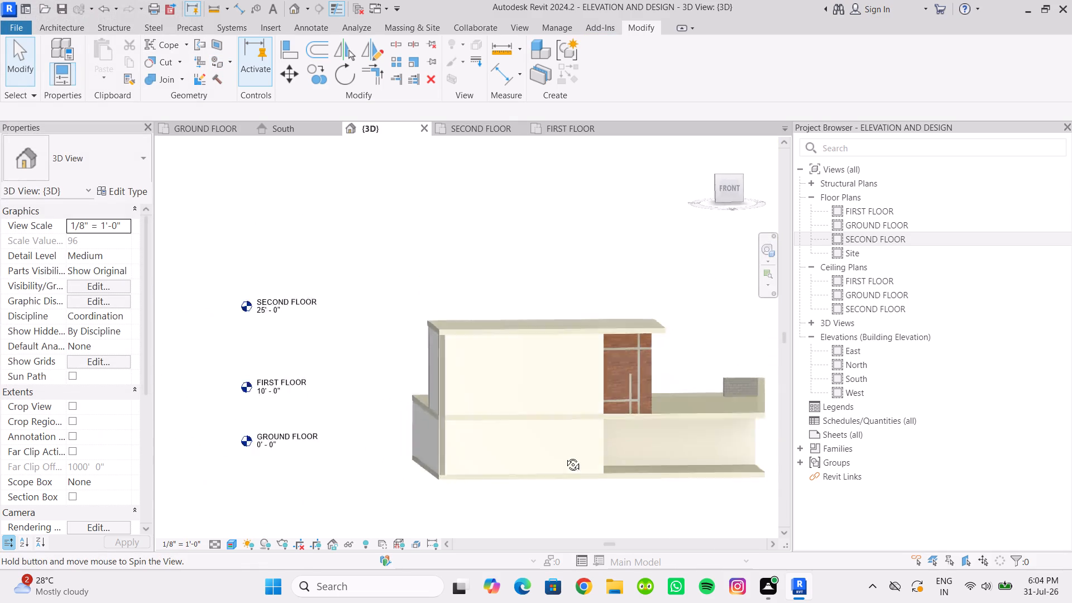
middle_click_drag(564, 456, 530, 501)
scroll(572, 458, "down", 3)
middle_click_drag(582, 451, 462, 420)
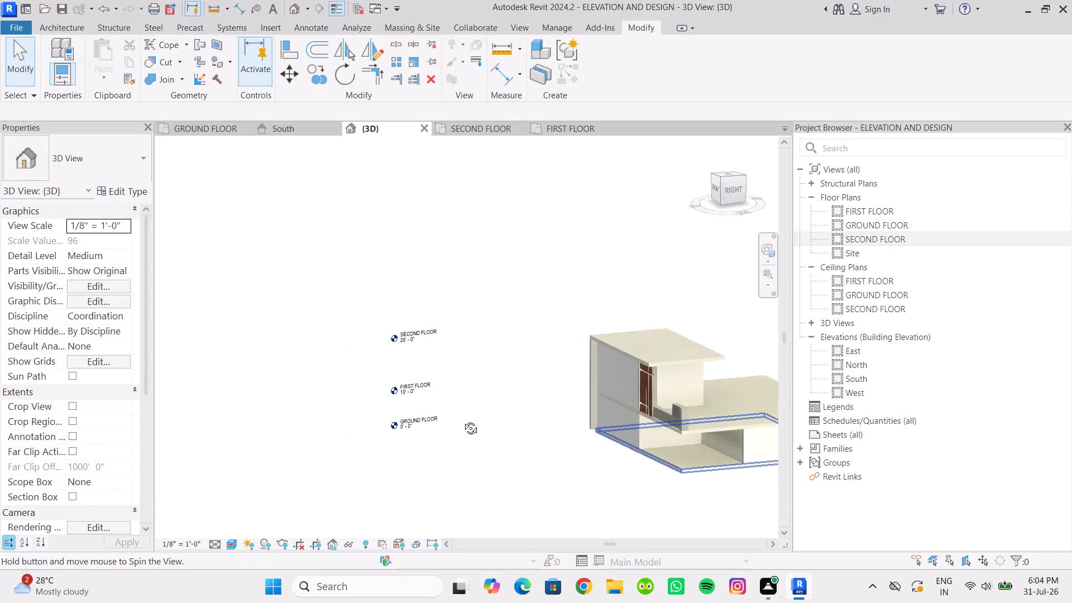
middle_click_drag(462, 420, 463, 420)
scroll(578, 444, "down", 3)
middle_click_drag(570, 437, 462, 392)
scroll(582, 428, "up", 3)
scroll(474, 437, "up", 4)
middle_click_drag(466, 409, 468, 417, "shift")
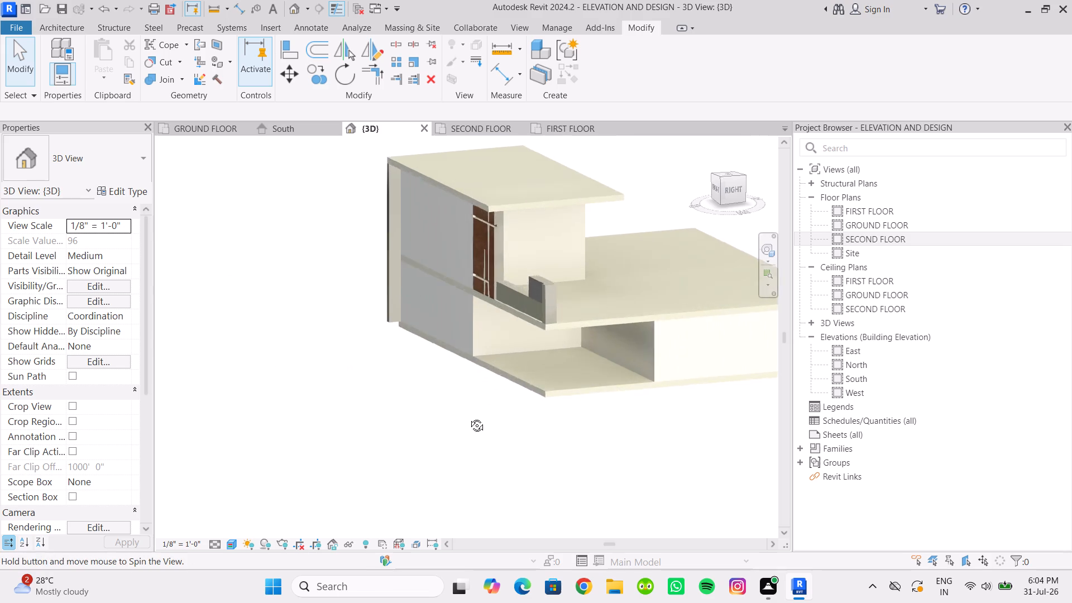
middle_click_drag(468, 417, 754, 524, "shift")
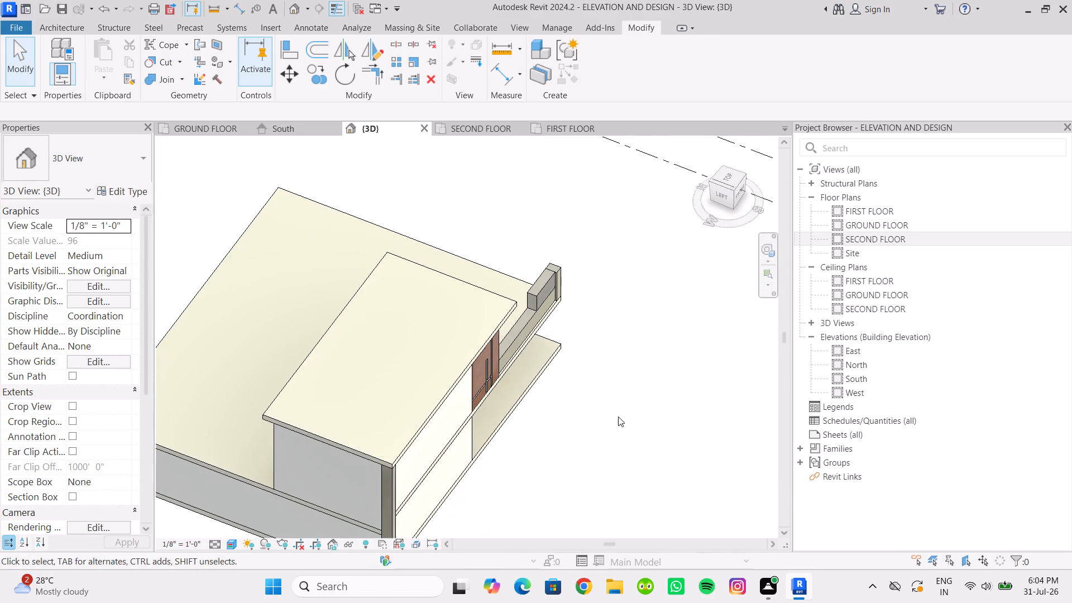
scroll(618, 417, "down", 2)
middle_click_drag(612, 423, 568, 434)
middle_click_drag(650, 334, 600, 344, "shift")
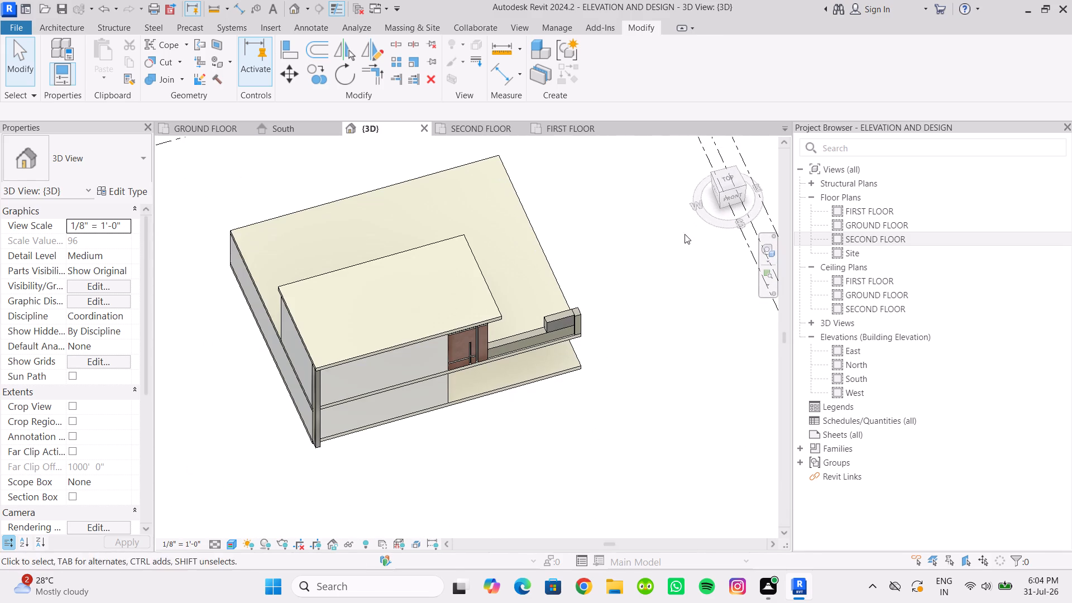
left_click(735, 180)
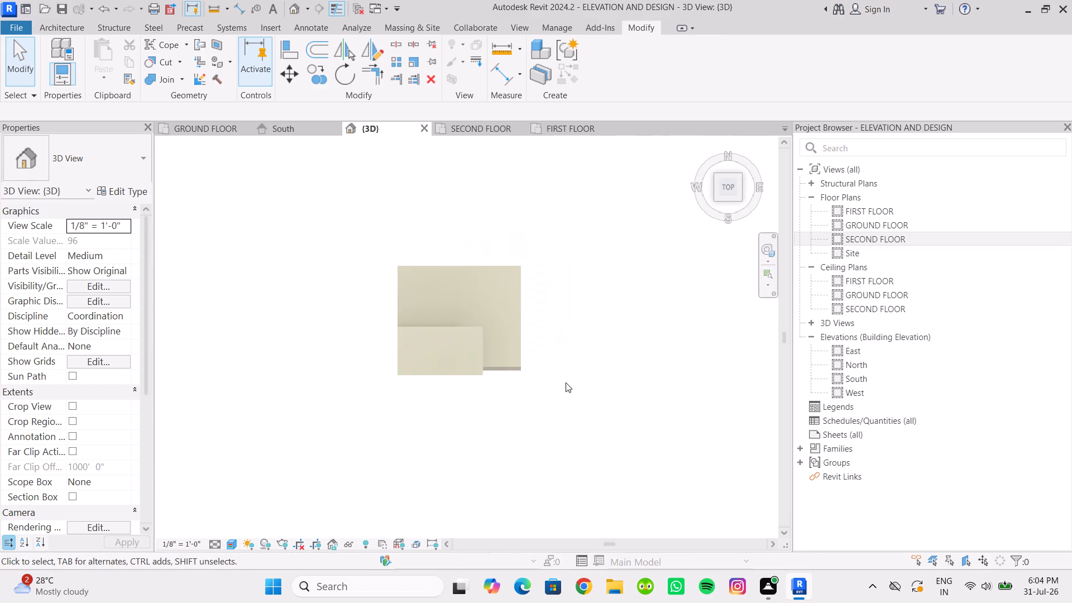
scroll(489, 392, "up", 17)
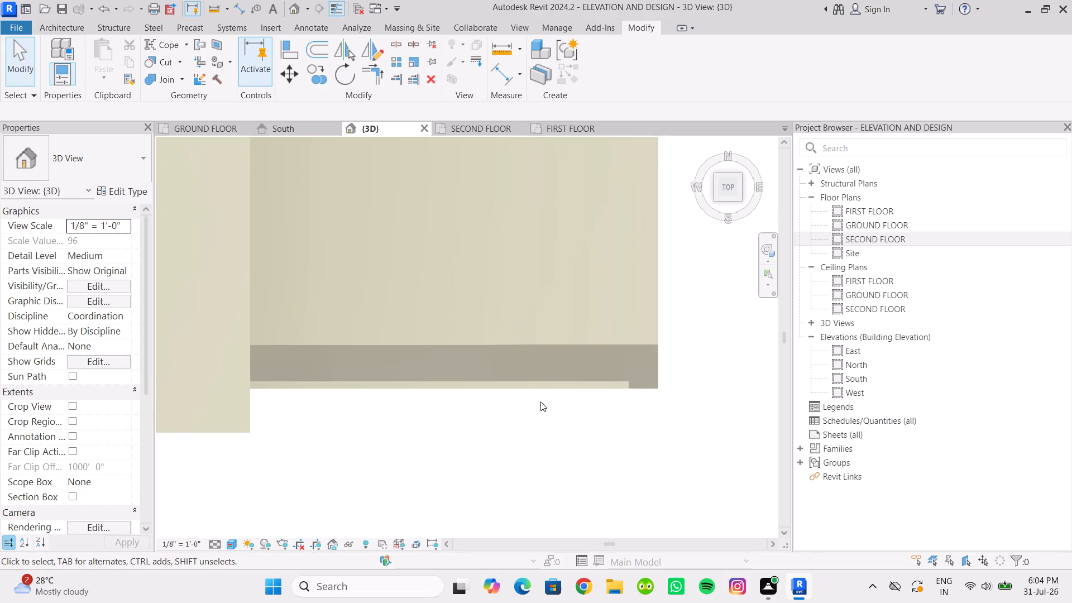
scroll(540, 404, "down", 4)
middle_click_drag(544, 410, 573, 329, "shift")
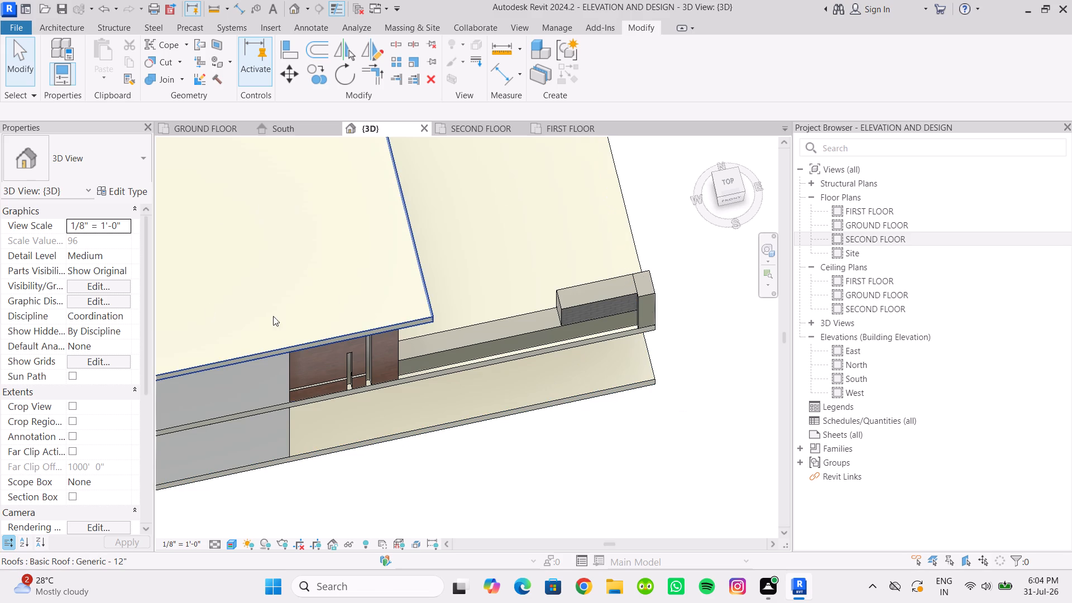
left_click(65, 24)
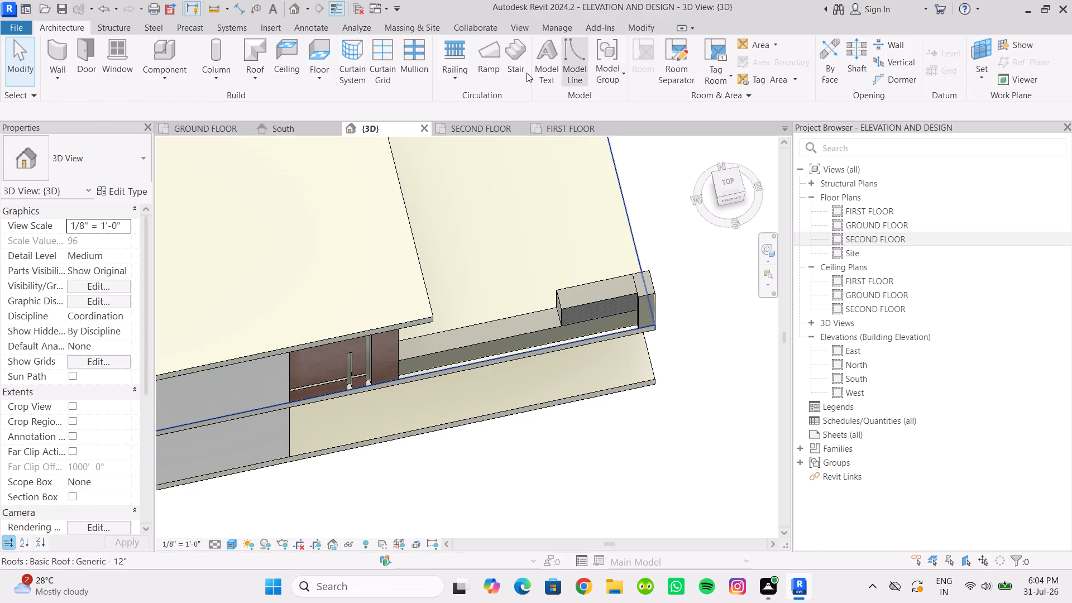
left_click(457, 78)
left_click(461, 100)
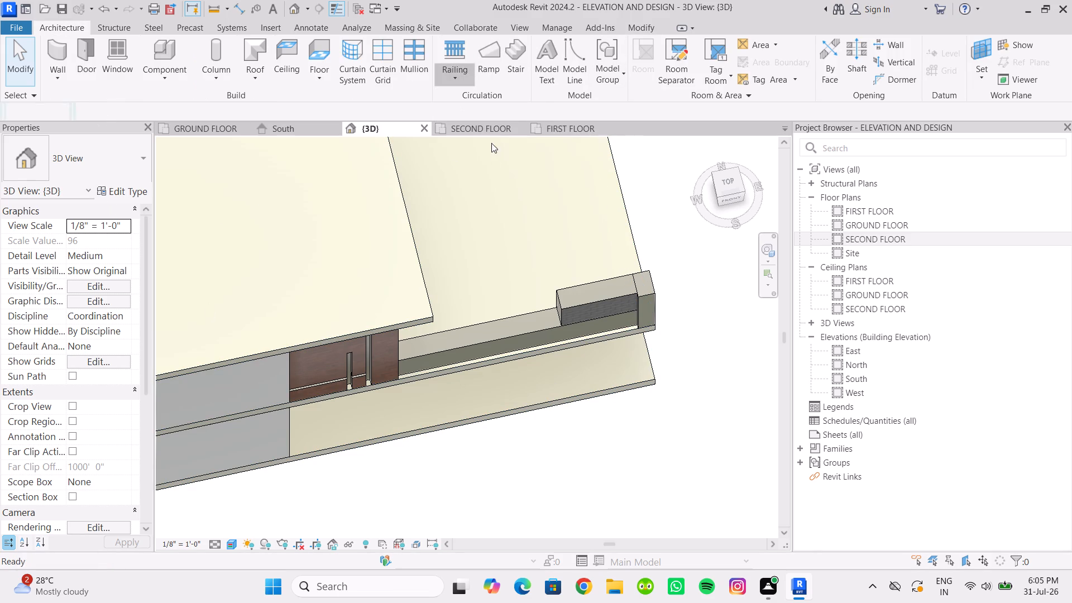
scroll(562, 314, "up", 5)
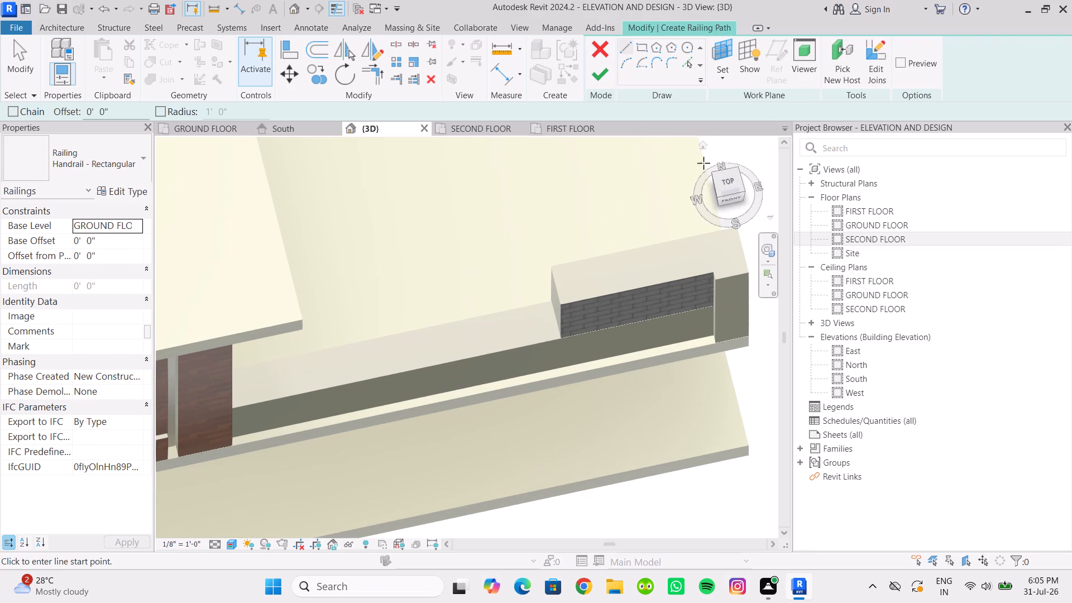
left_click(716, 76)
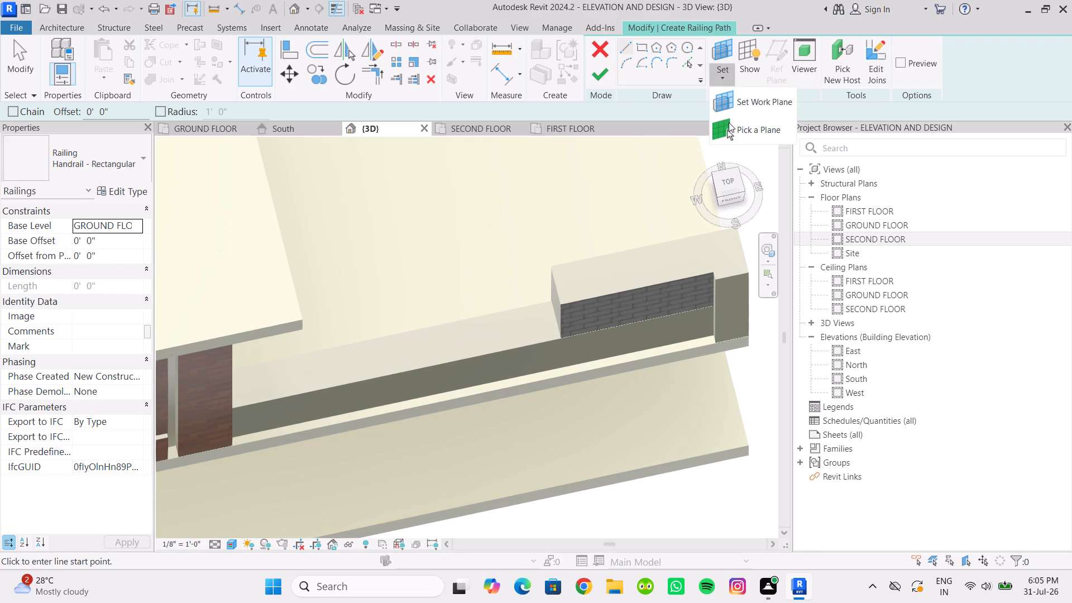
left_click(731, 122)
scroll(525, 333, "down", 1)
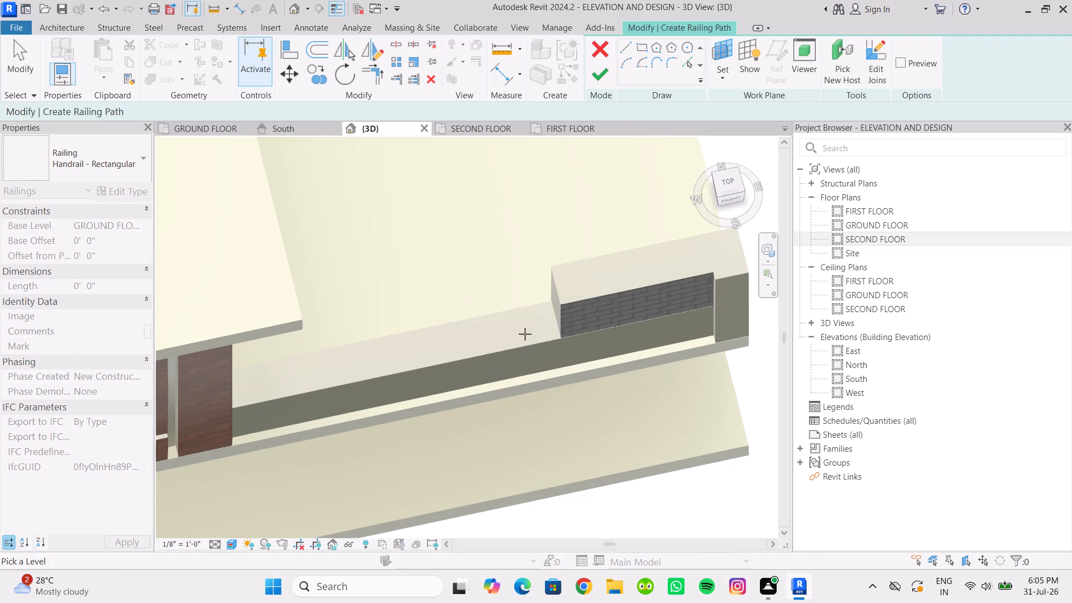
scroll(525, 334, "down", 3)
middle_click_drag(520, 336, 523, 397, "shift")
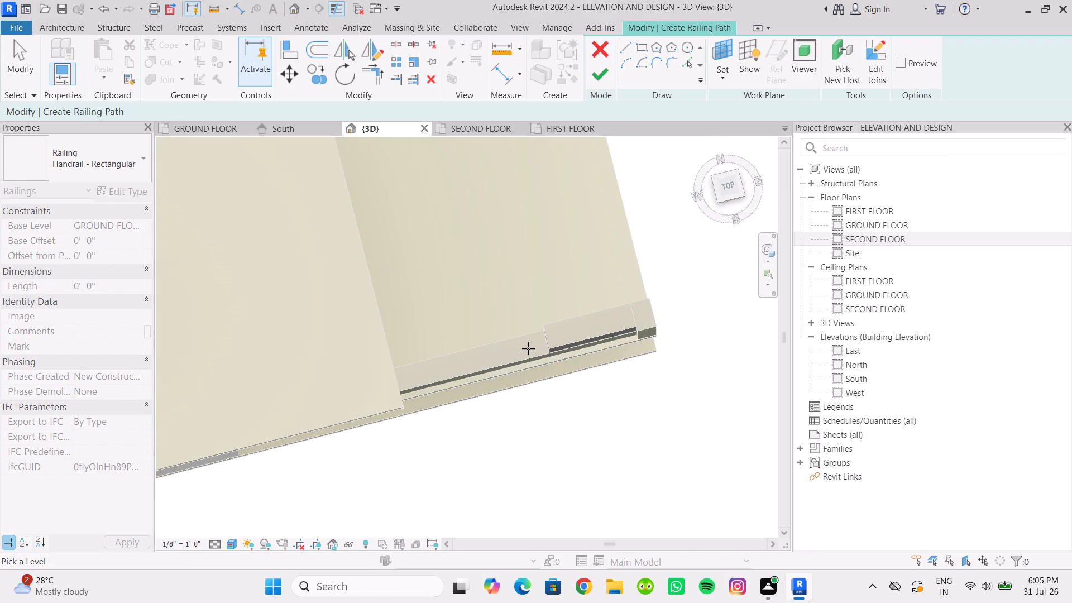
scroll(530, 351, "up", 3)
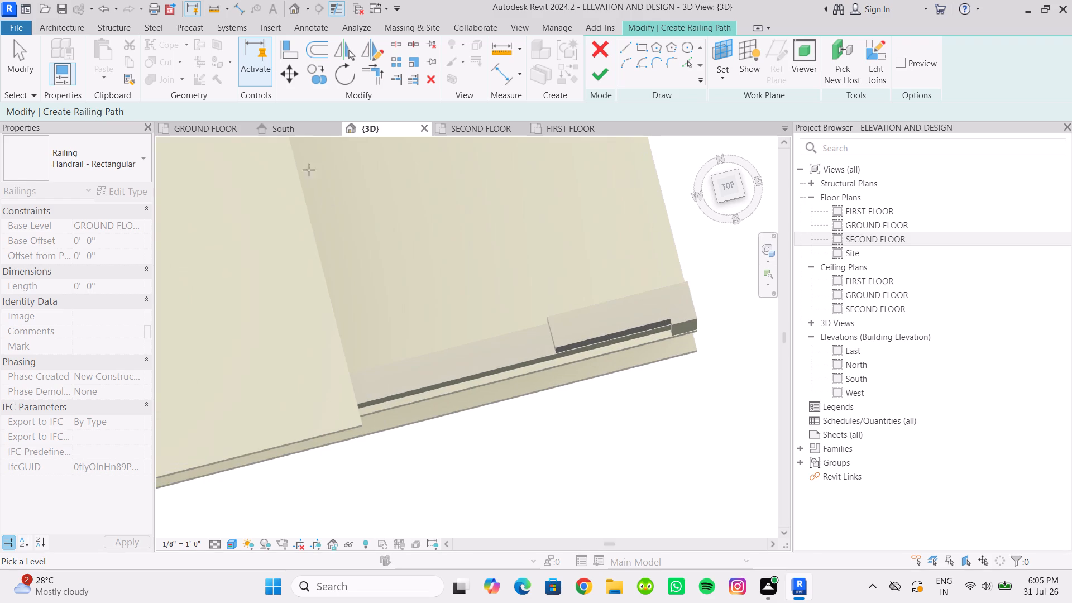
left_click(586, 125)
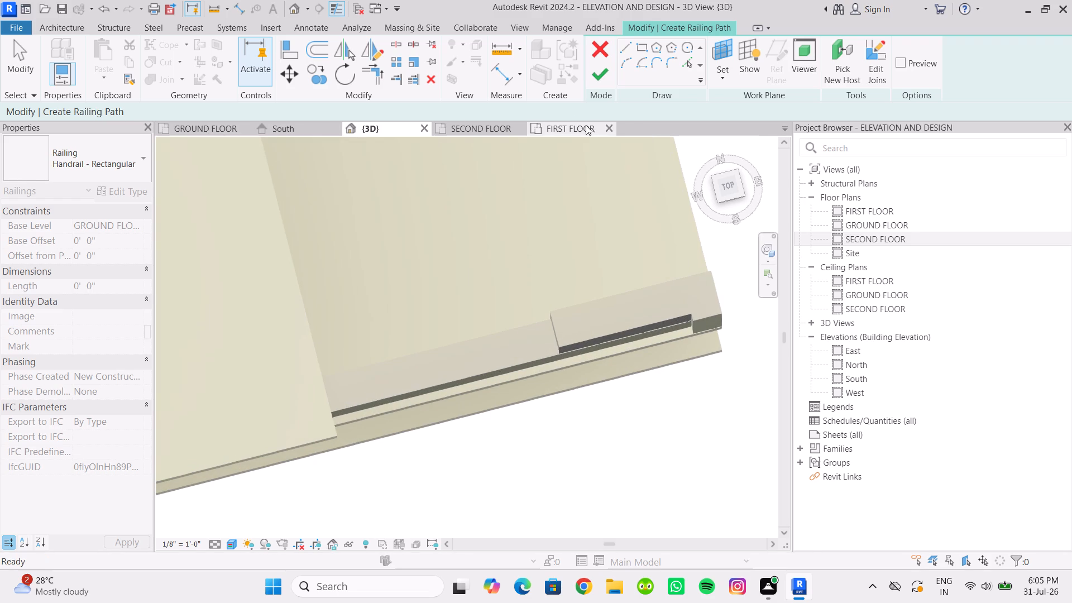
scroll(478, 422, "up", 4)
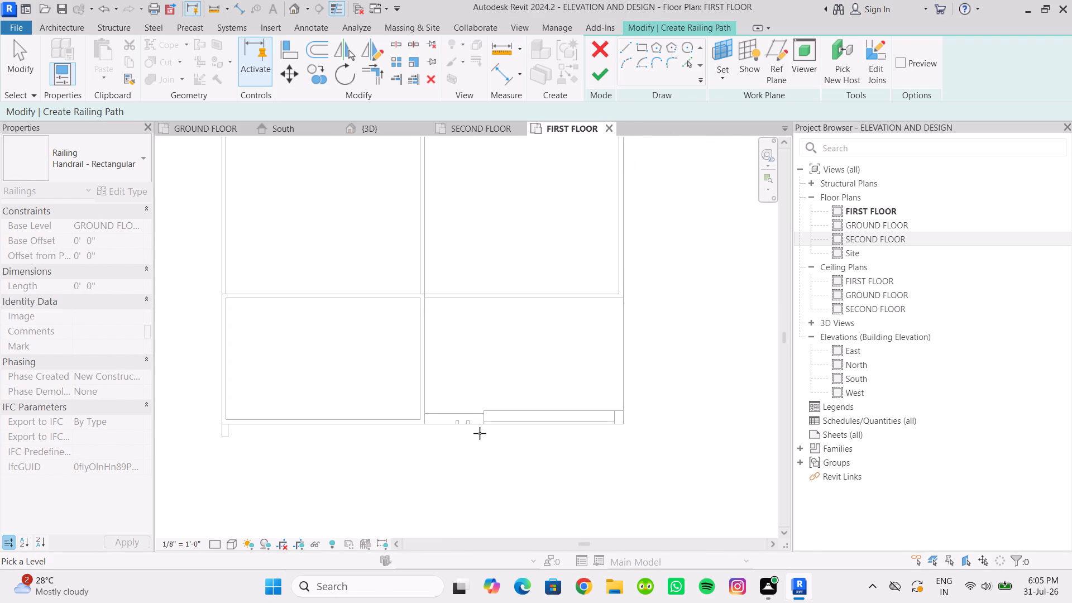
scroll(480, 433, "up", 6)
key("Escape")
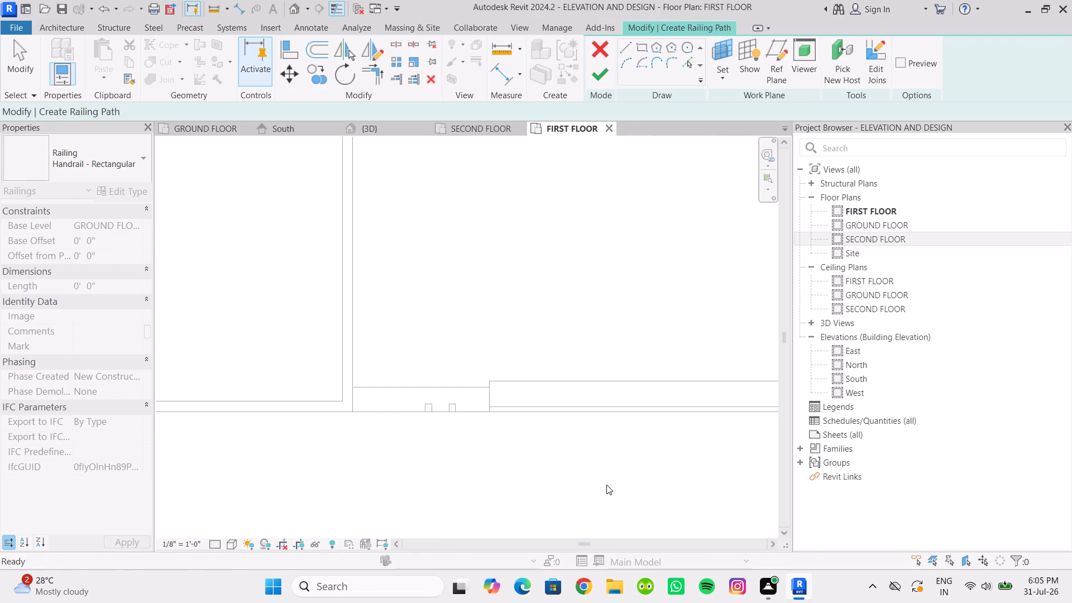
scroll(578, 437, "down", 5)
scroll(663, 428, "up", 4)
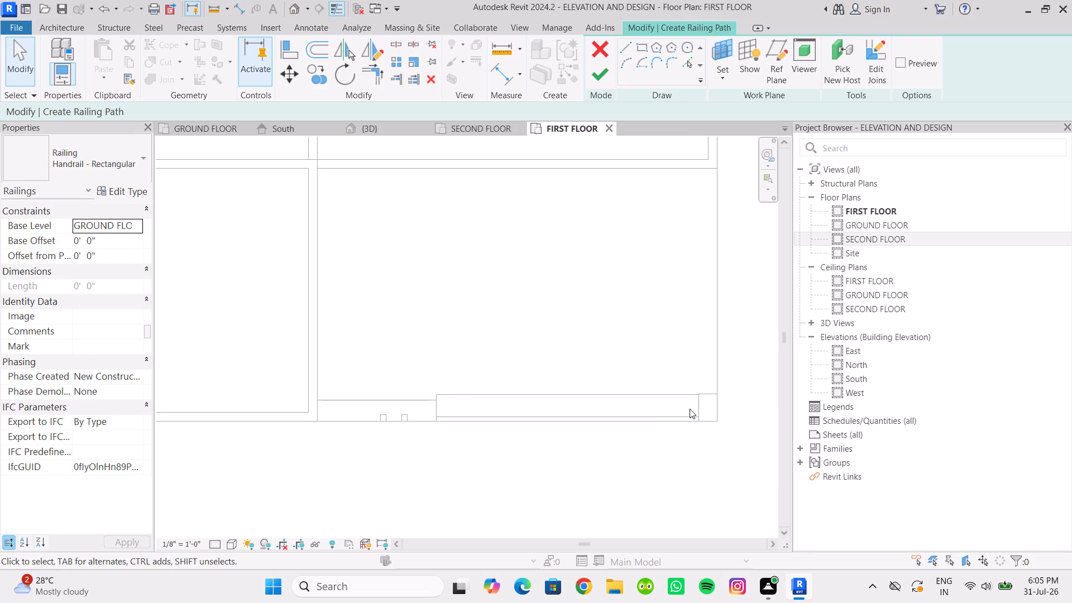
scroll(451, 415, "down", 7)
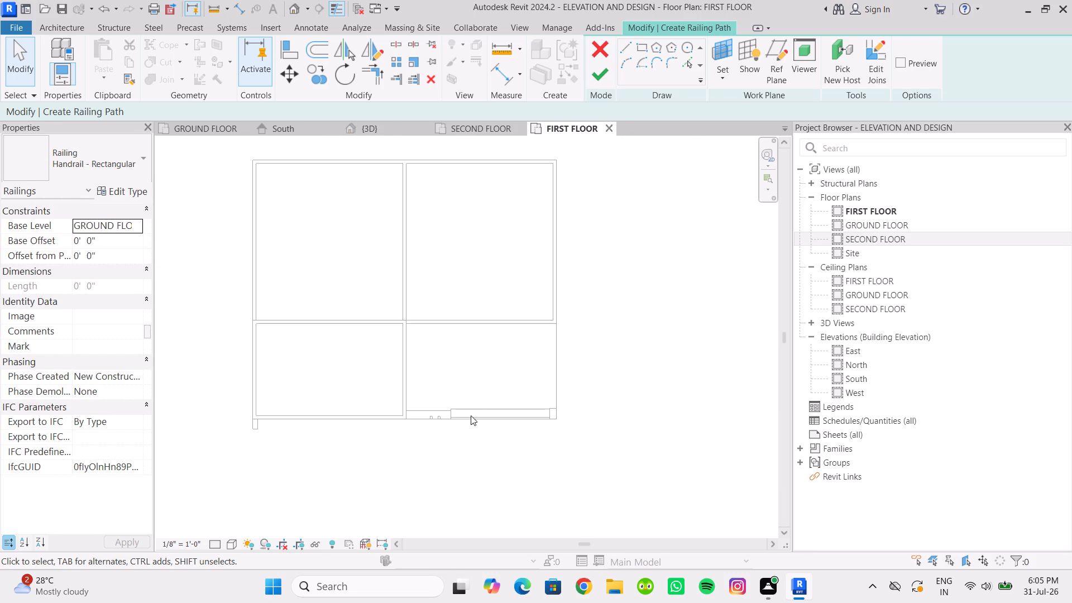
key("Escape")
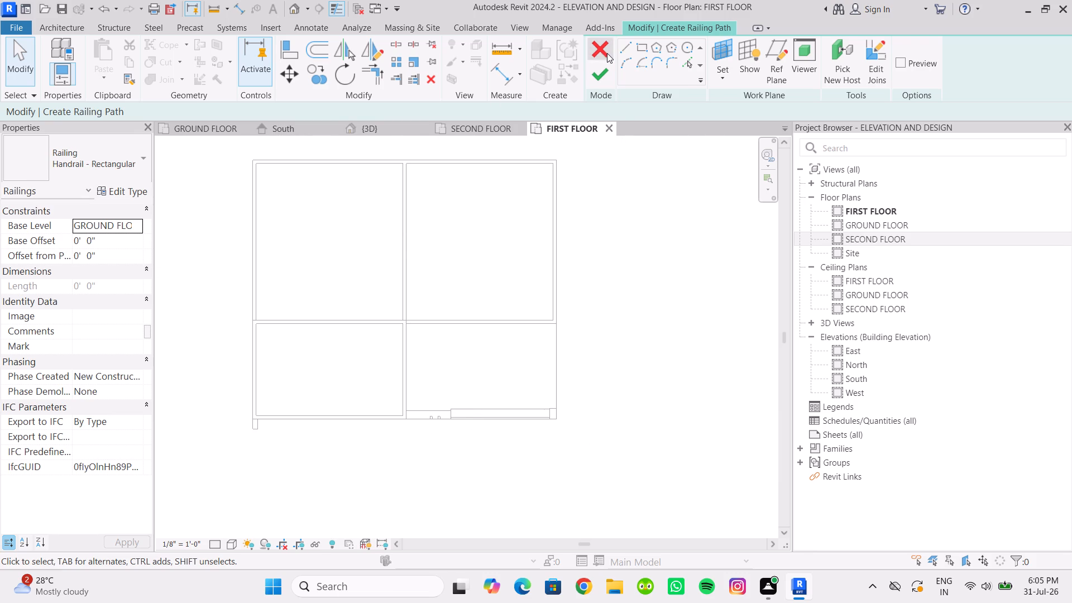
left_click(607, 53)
Examine the front parapet area across the first floor plan, ground floor plan and 3D view.
scroll(470, 424, "up", 5)
scroll(449, 419, "down", 4)
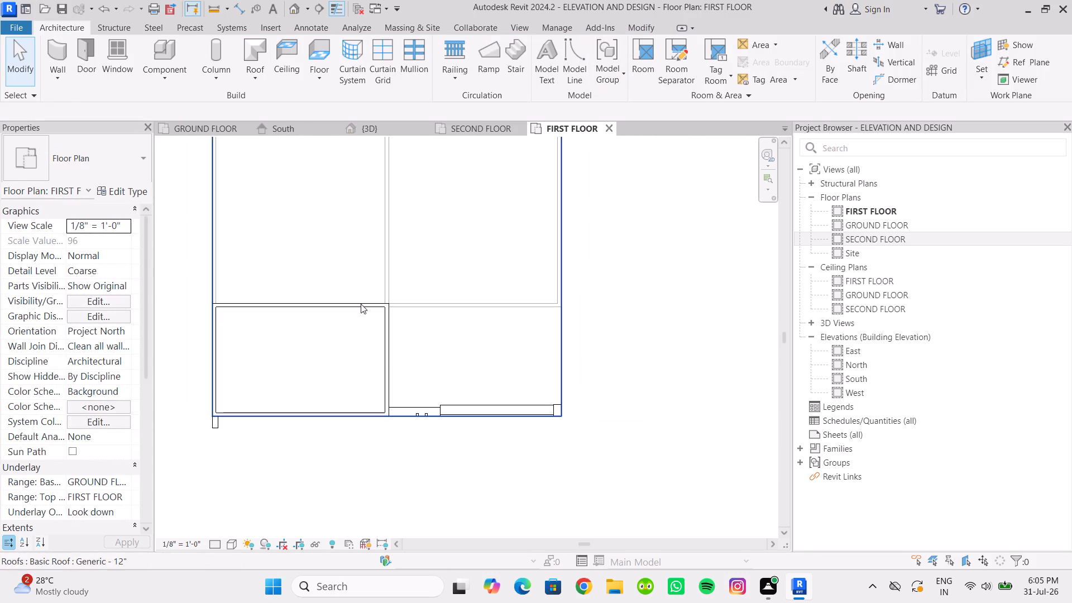
left_click(209, 128)
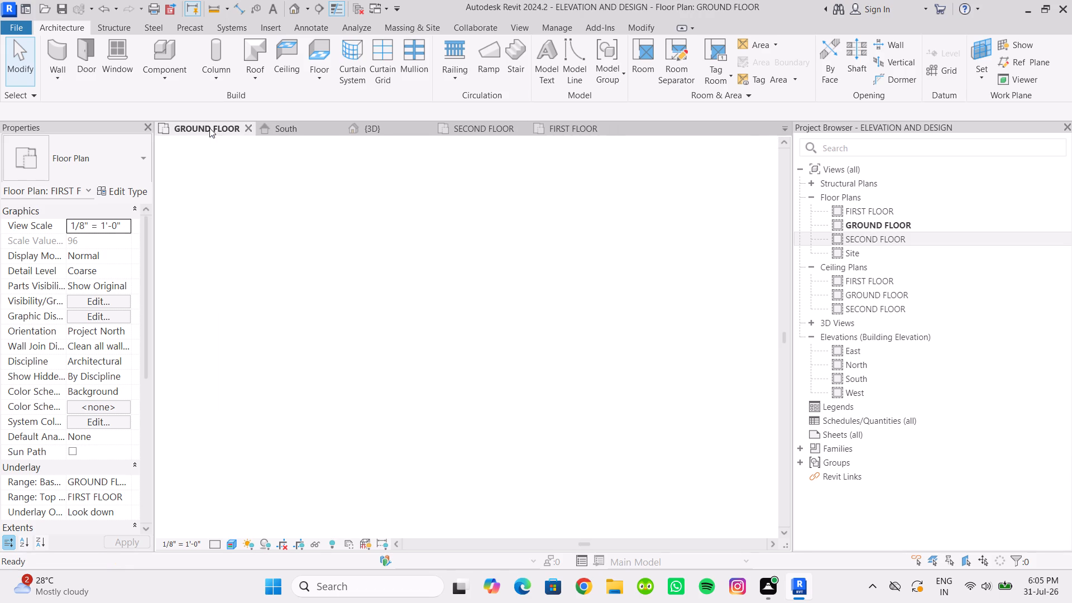
left_click(302, 136)
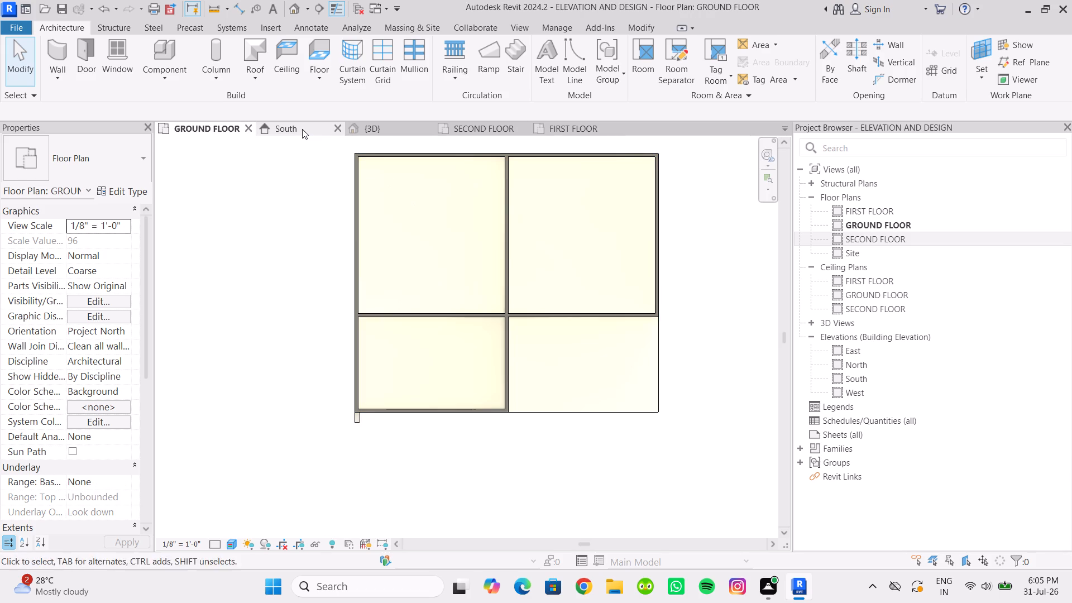
left_click(302, 129)
left_click(377, 130)
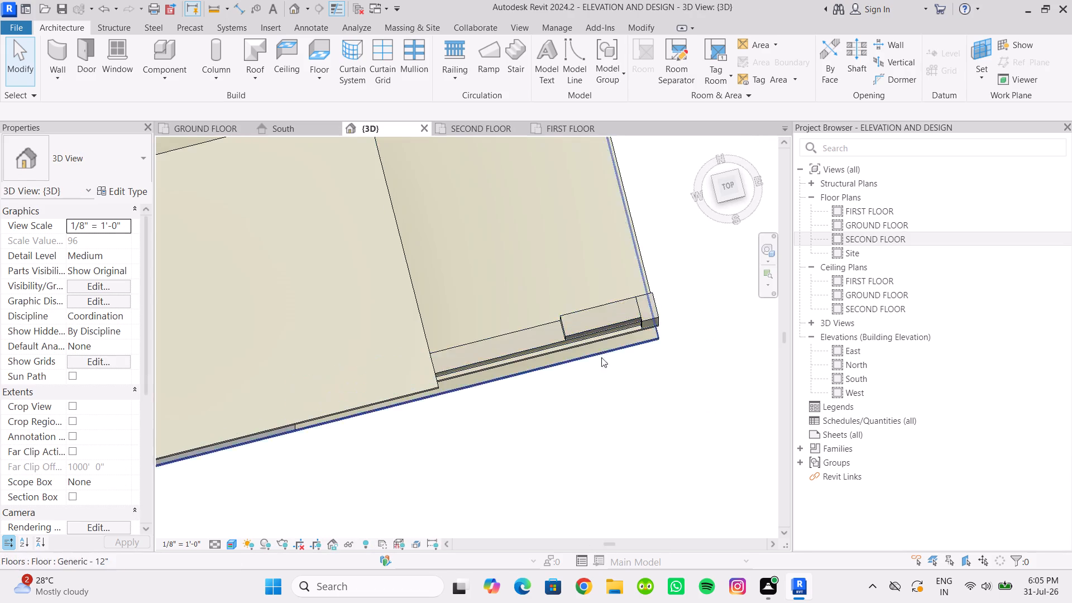
scroll(602, 363, "down", 3)
scroll(577, 362, "up", 3)
scroll(577, 362, "down", 3)
middle_click_drag(575, 361, 527, 189)
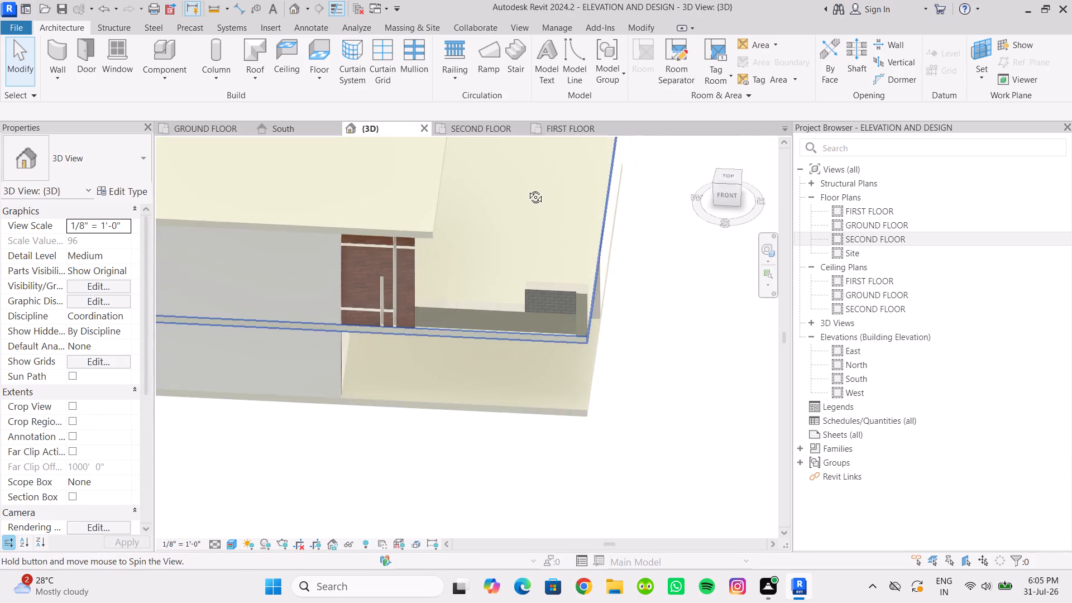
middle_click_drag(527, 189, 528, 188)
Temporarily hide the Generic - 12" roof in the SECOND FLOOR plan to expose the walls and front parapet beneath it.
left_click(480, 309)
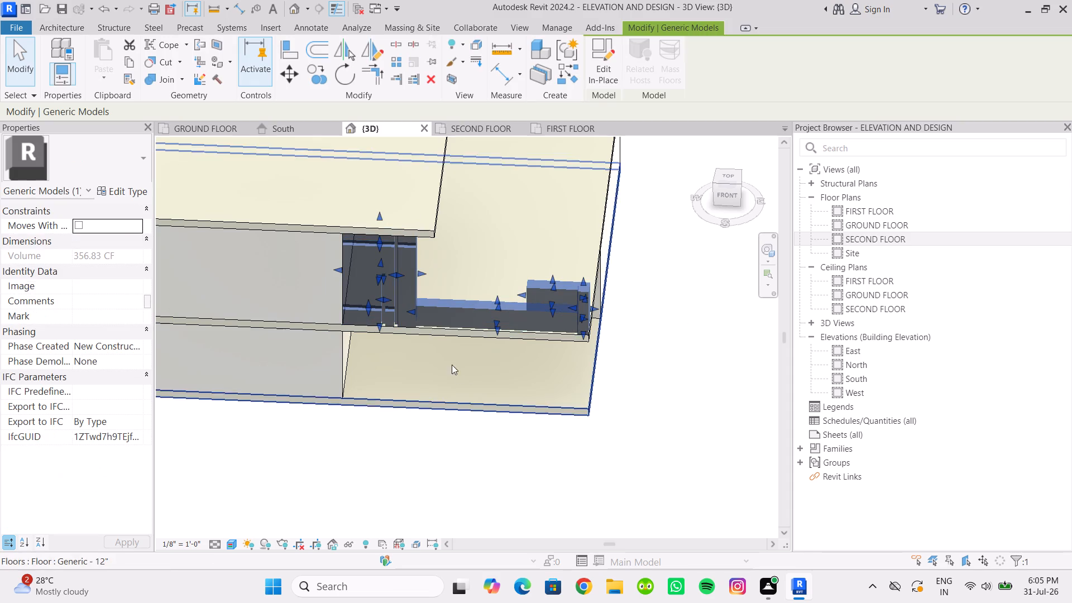
left_click(495, 127)
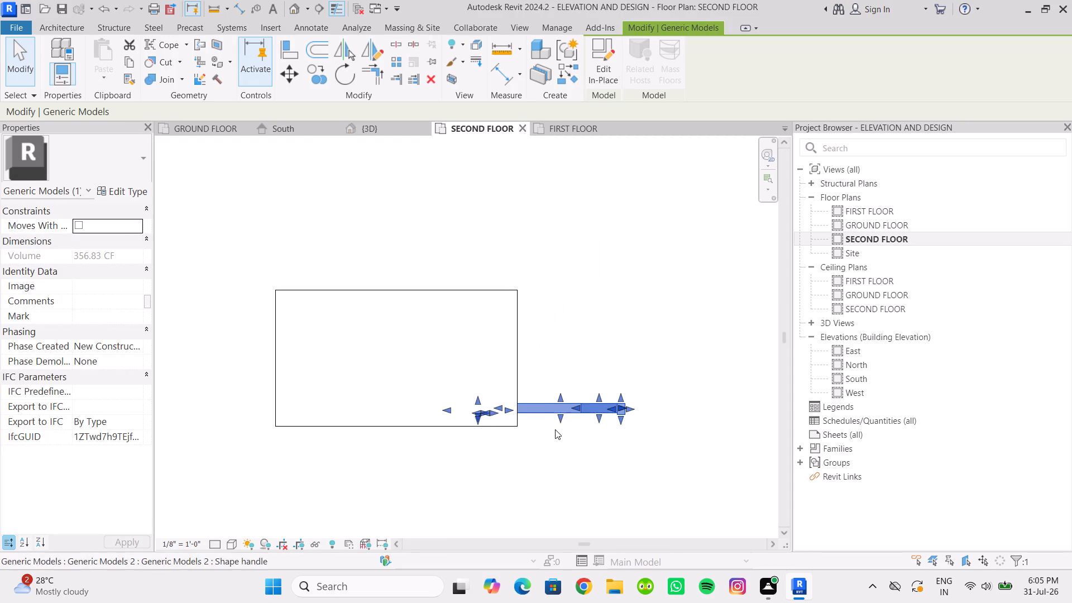
scroll(556, 441, "up", 6)
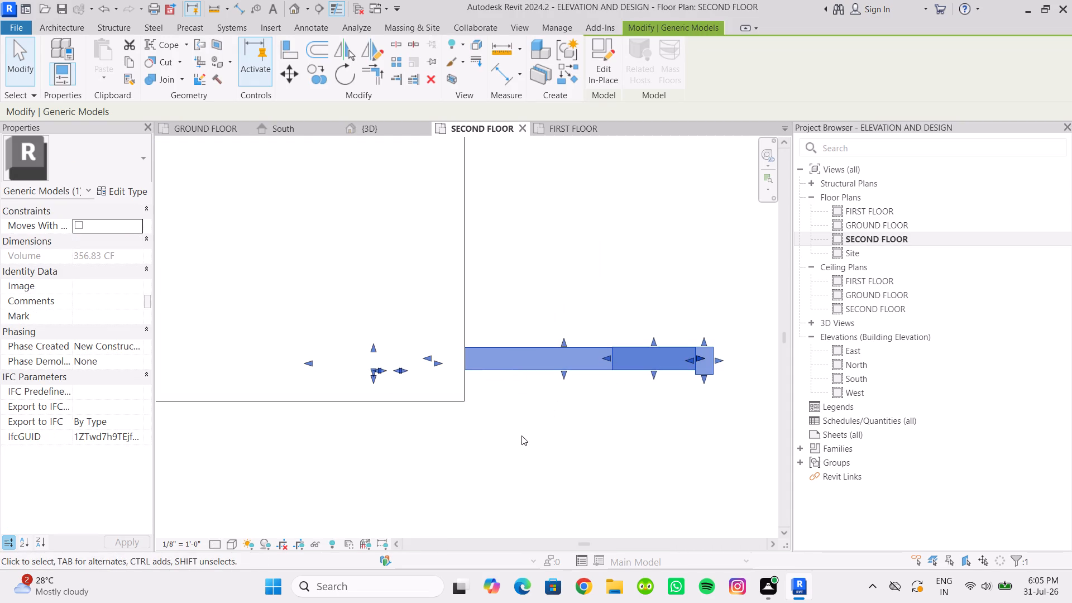
scroll(521, 435, "down", 3)
left_click(479, 414)
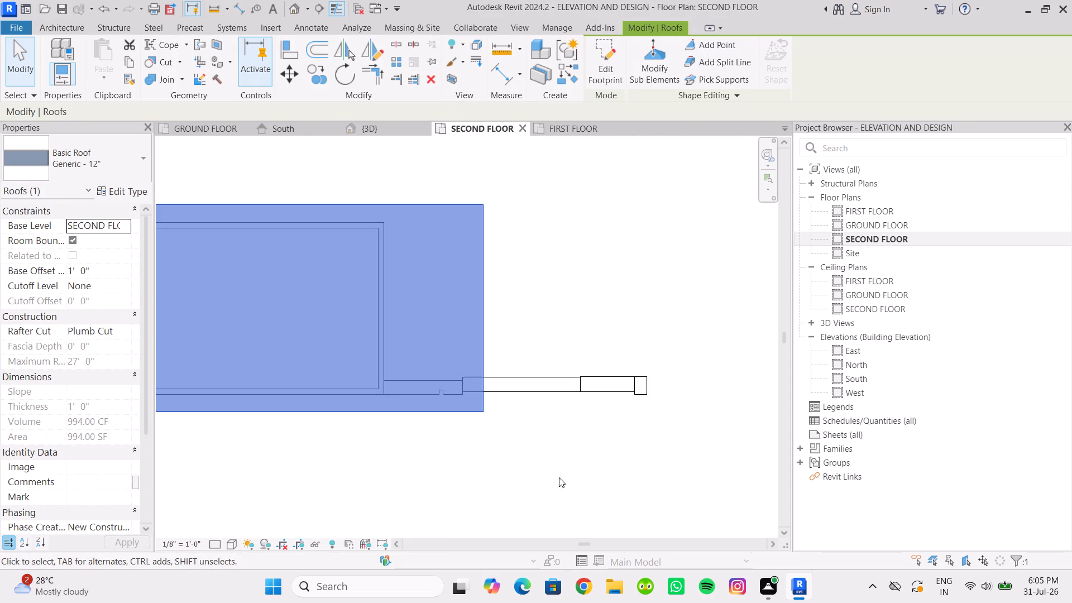
type("HH")
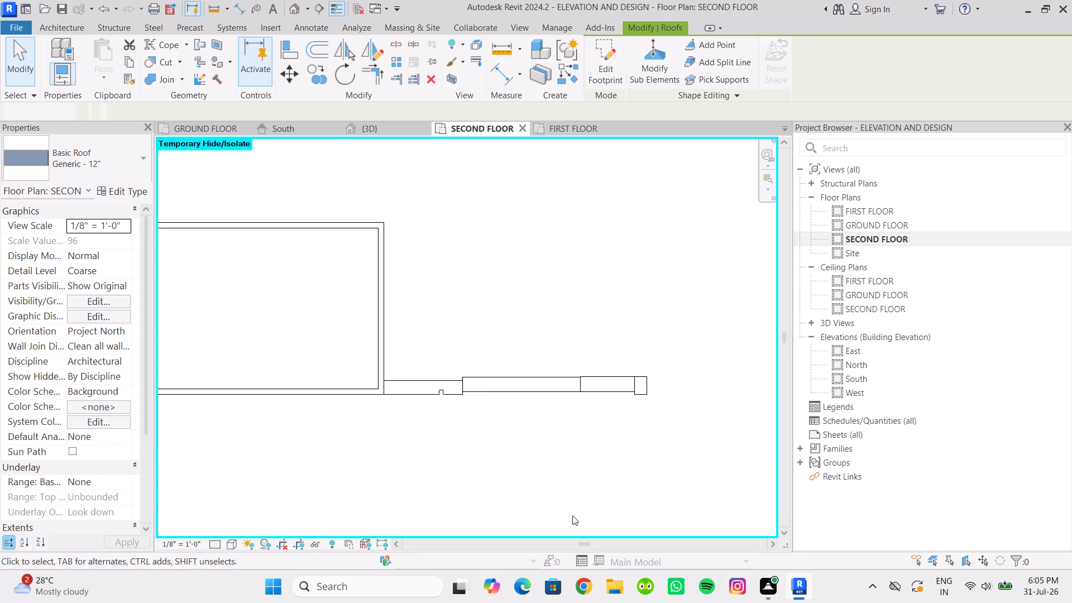
scroll(488, 403, "down", 3)
scroll(491, 413, "up", 4)
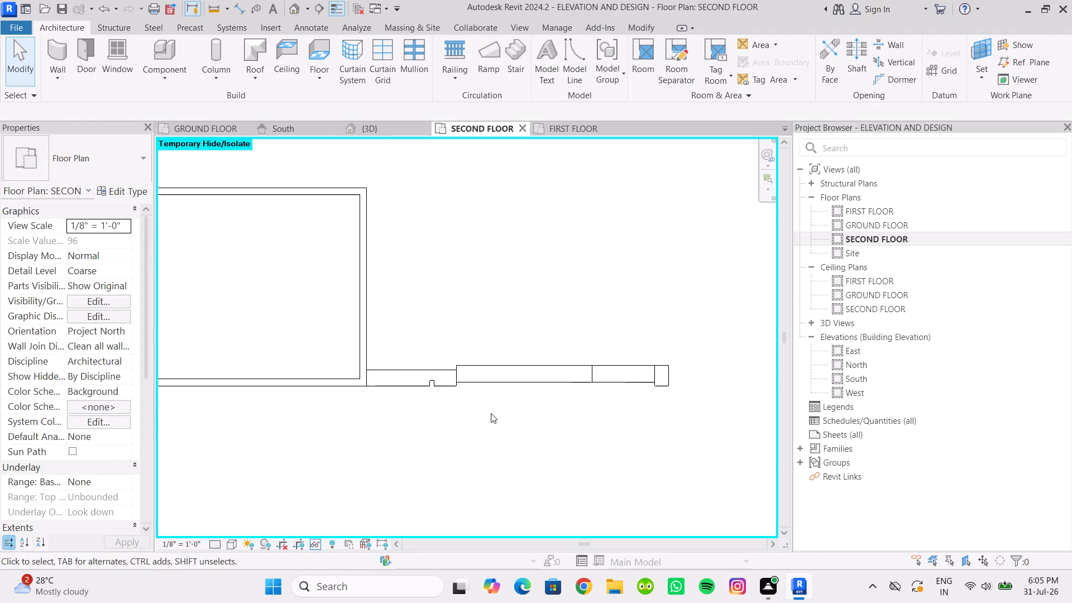
middle_click_drag(491, 413, 466, 413)
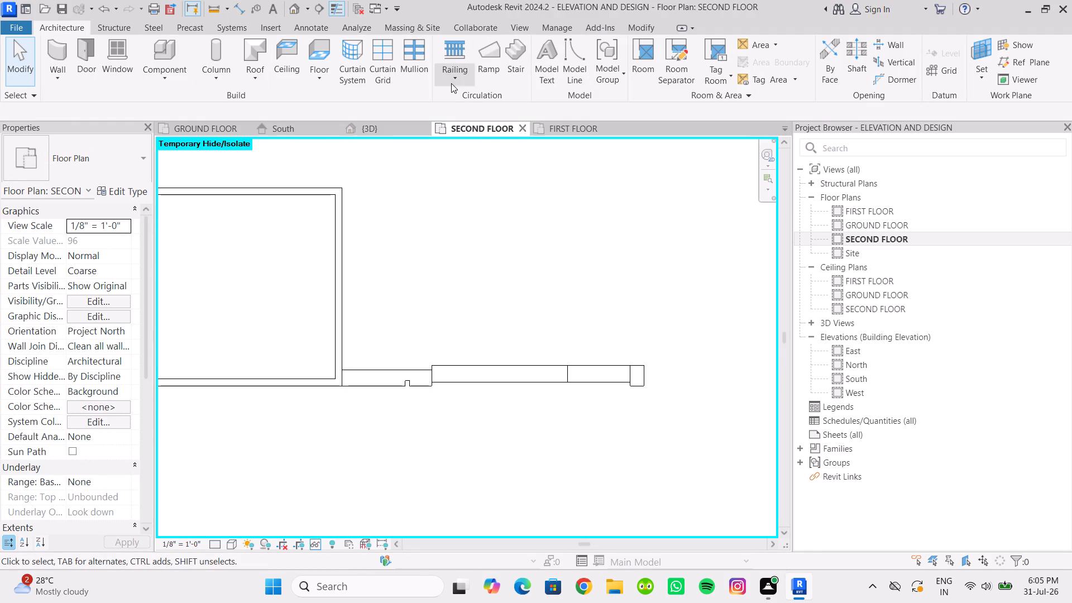
Create a Handrail - Rectangular railing about 13' 5" long along the front parapet's outer edge, offset 2" inward, in the SECOND FLOOR plan.
left_click(452, 79)
left_click(476, 112)
scroll(579, 387, "up", 5)
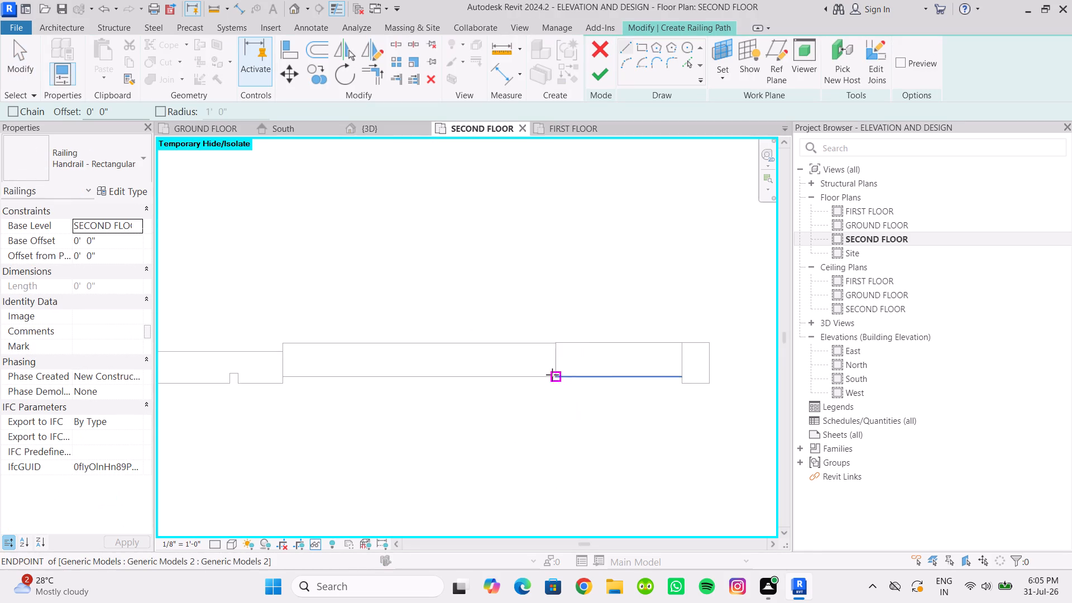
scroll(549, 372, "up", 3)
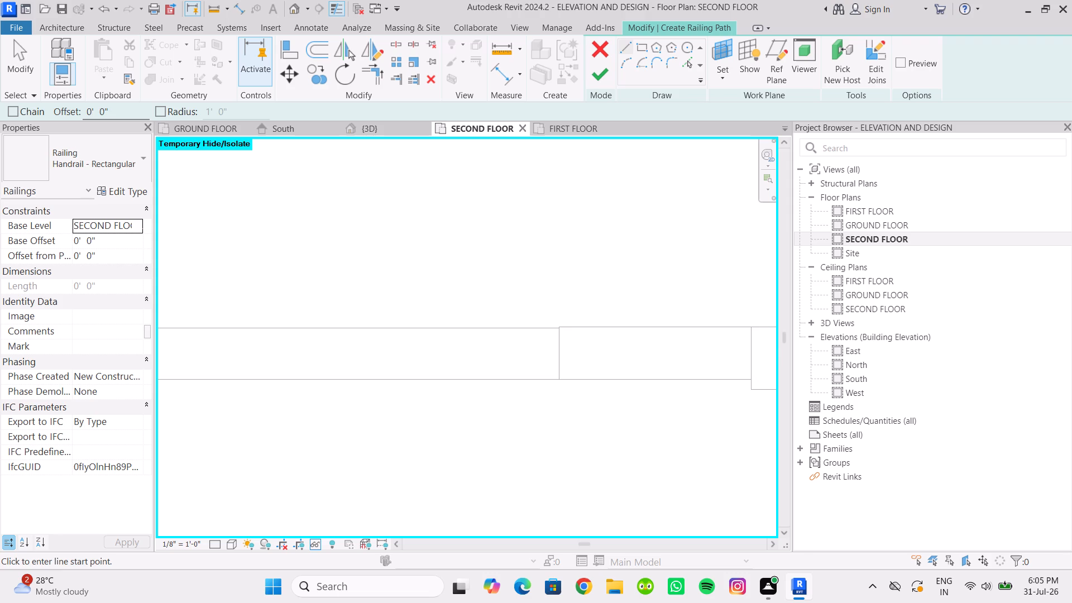
left_click_drag(117, 114, 59, 117)
type("2\"")
left_click(559, 378)
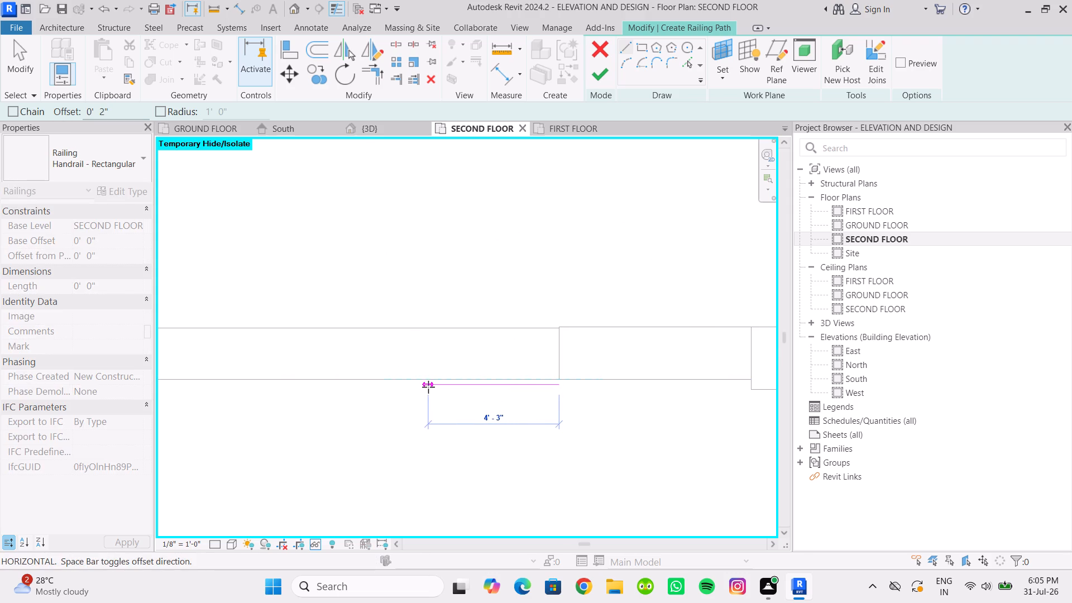
key("space")
middle_click_drag(351, 377, 677, 381)
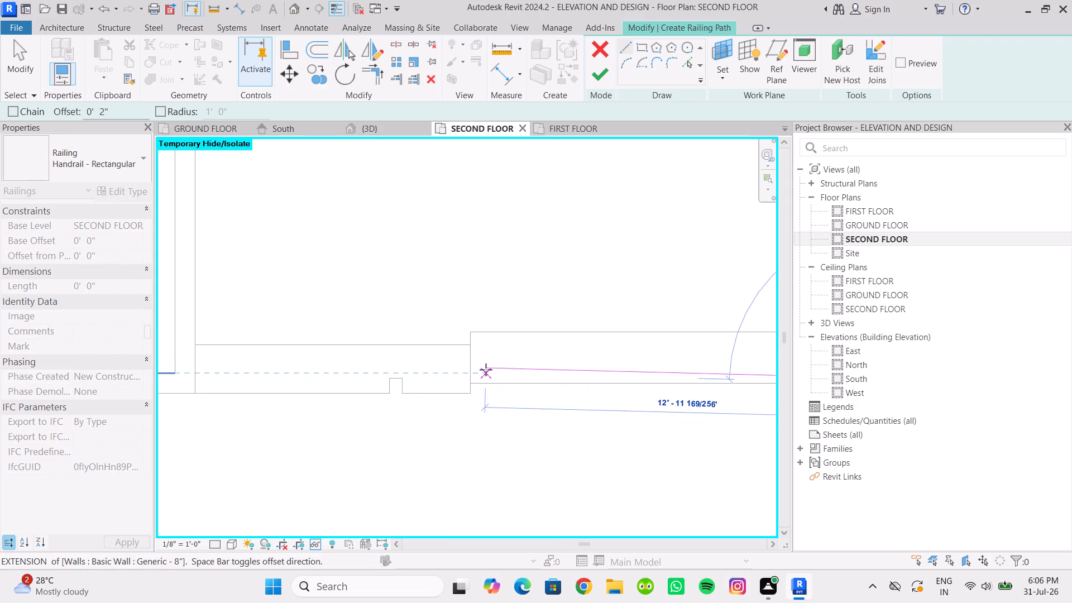
left_click(471, 376)
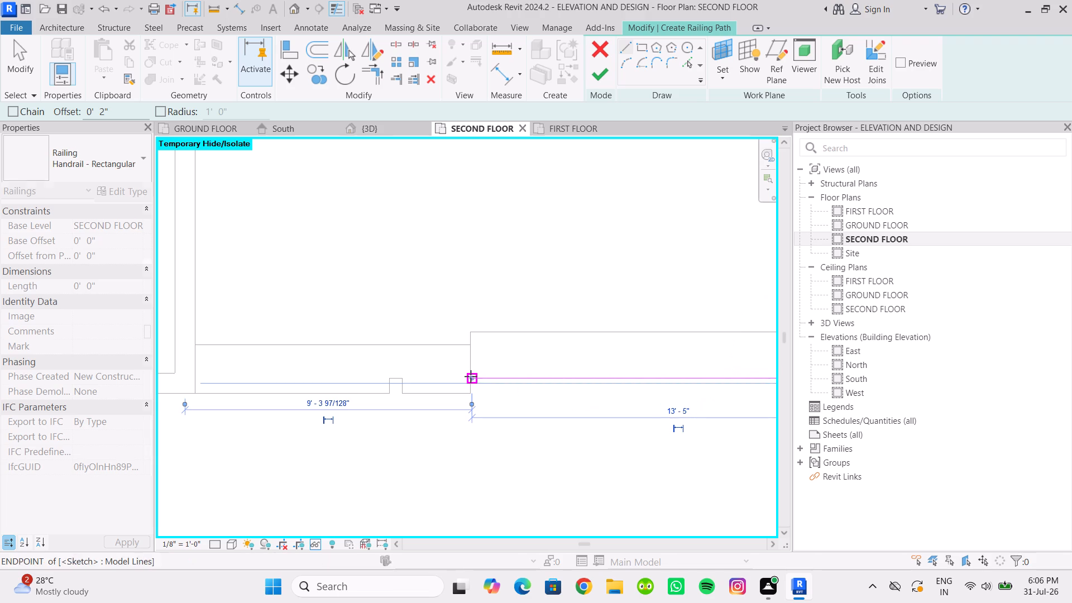
left_click(599, 72)
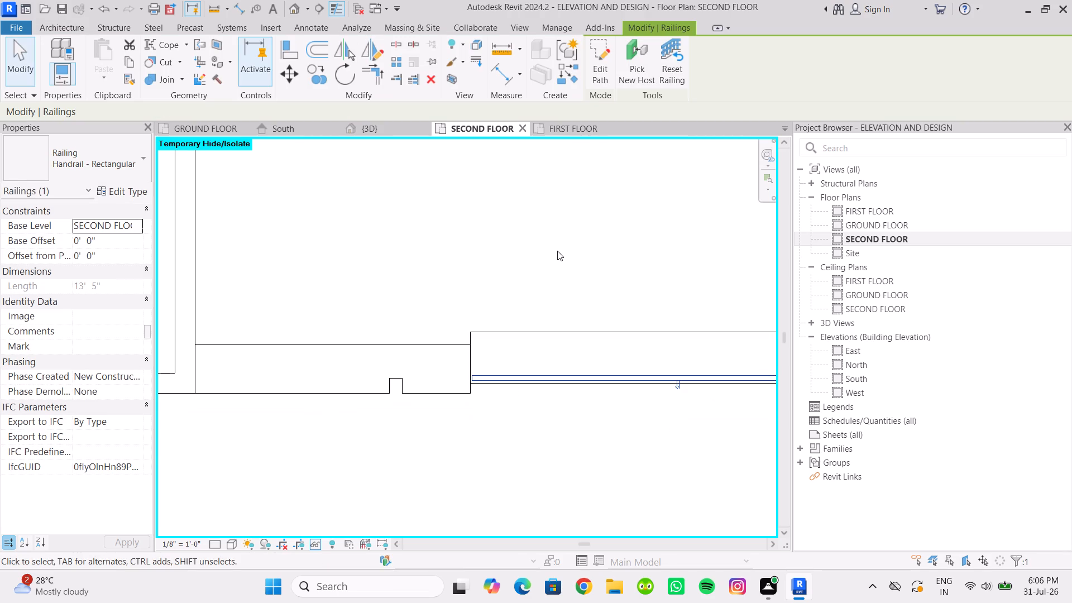
In the 3D view, set the new railing's base level to FIRST FLOOR.
left_click(381, 130)
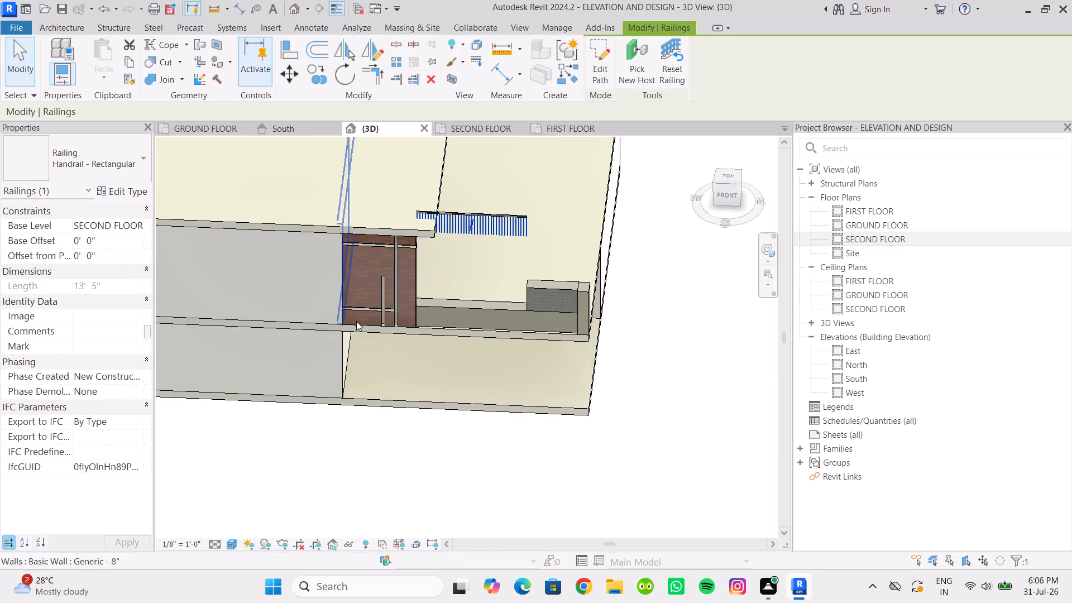
scroll(381, 365, "down", 3)
scroll(427, 327, "up", 2)
scroll(433, 326, "down", 2)
middle_click_drag(433, 324, 443, 243)
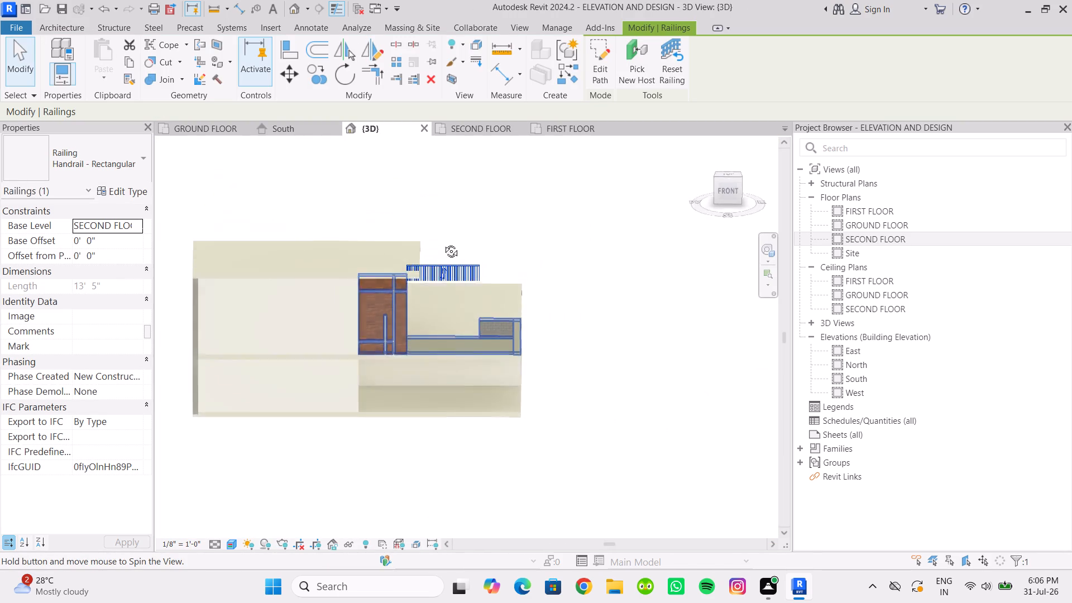
middle_click_drag(443, 243, 438, 186)
scroll(452, 286, "up", 5)
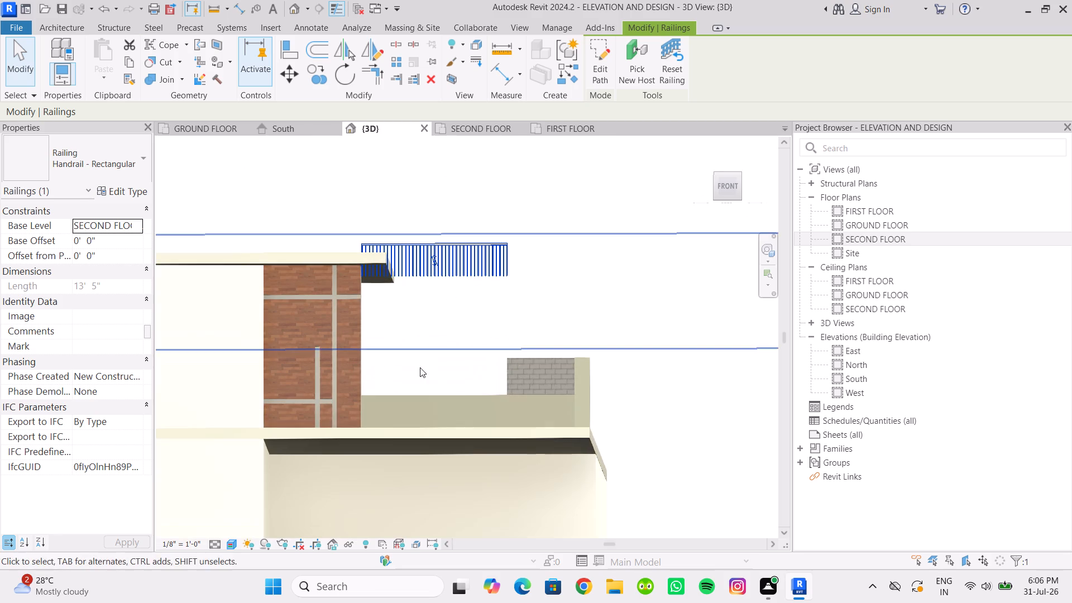
left_click(137, 225)
left_click(124, 269)
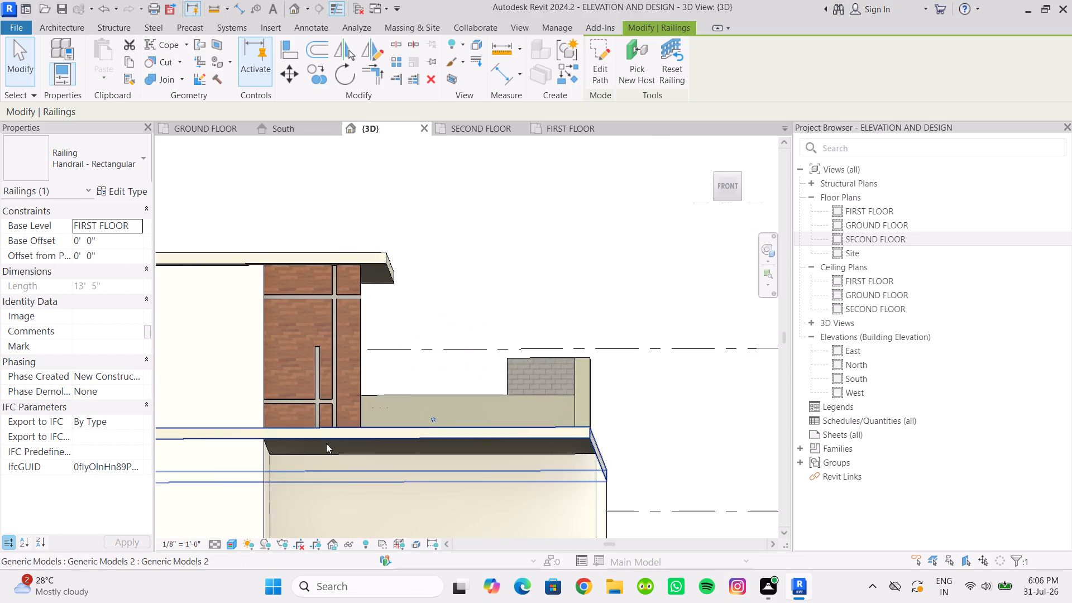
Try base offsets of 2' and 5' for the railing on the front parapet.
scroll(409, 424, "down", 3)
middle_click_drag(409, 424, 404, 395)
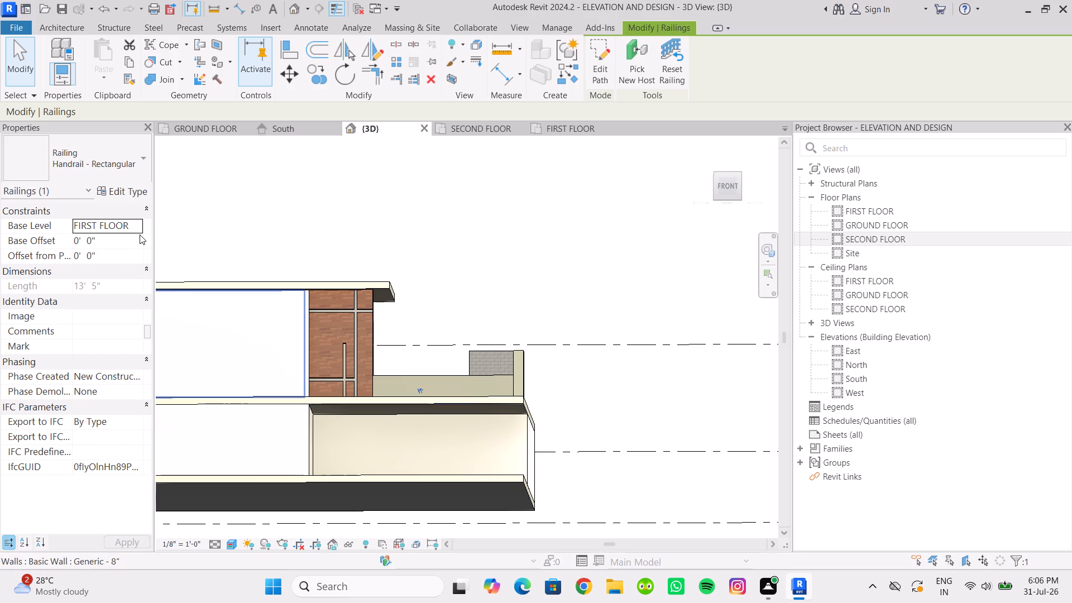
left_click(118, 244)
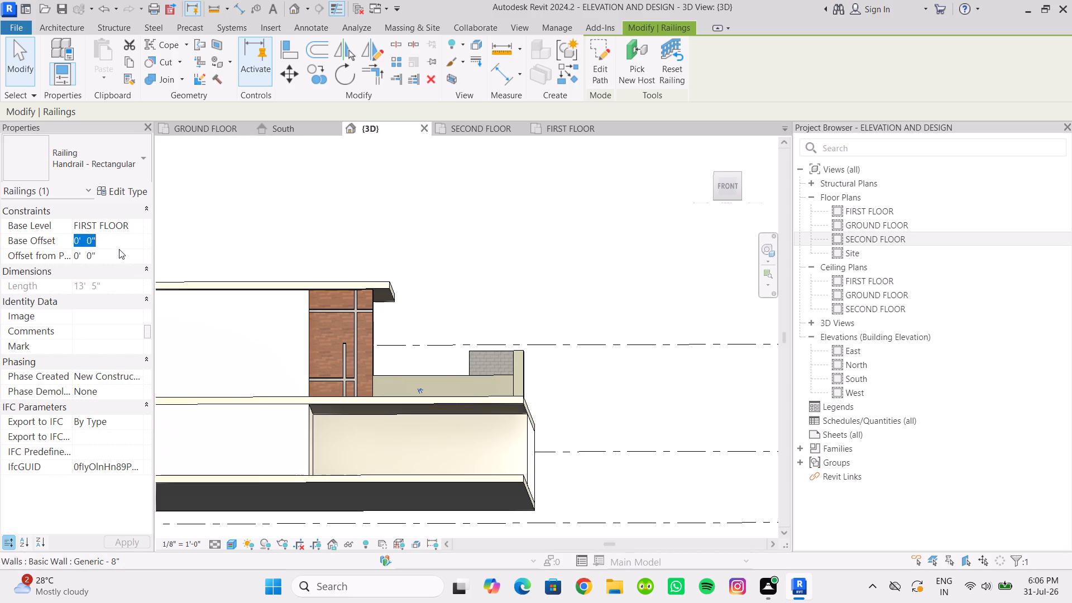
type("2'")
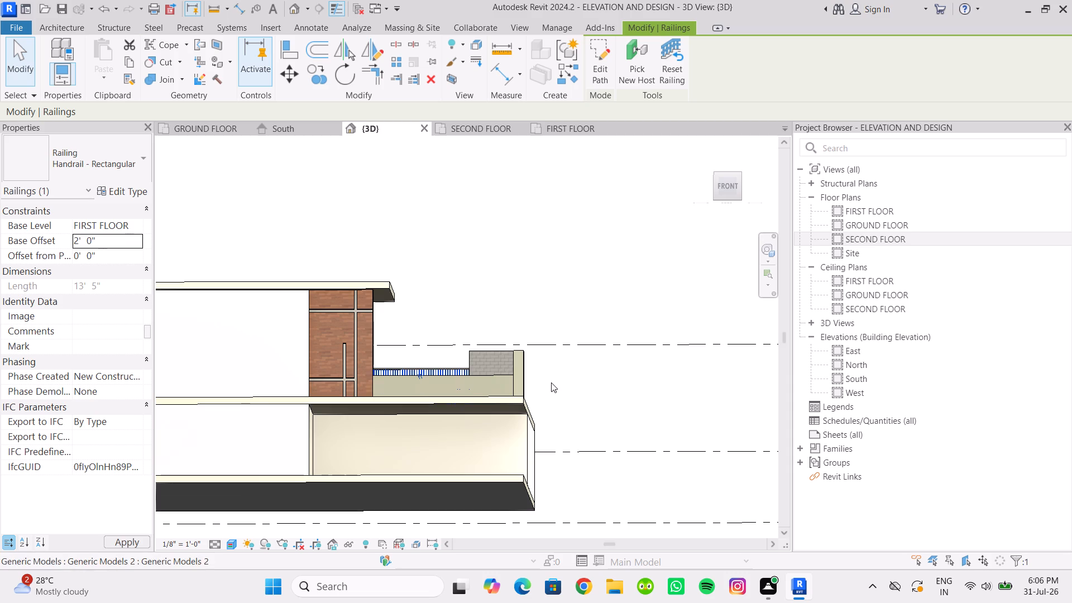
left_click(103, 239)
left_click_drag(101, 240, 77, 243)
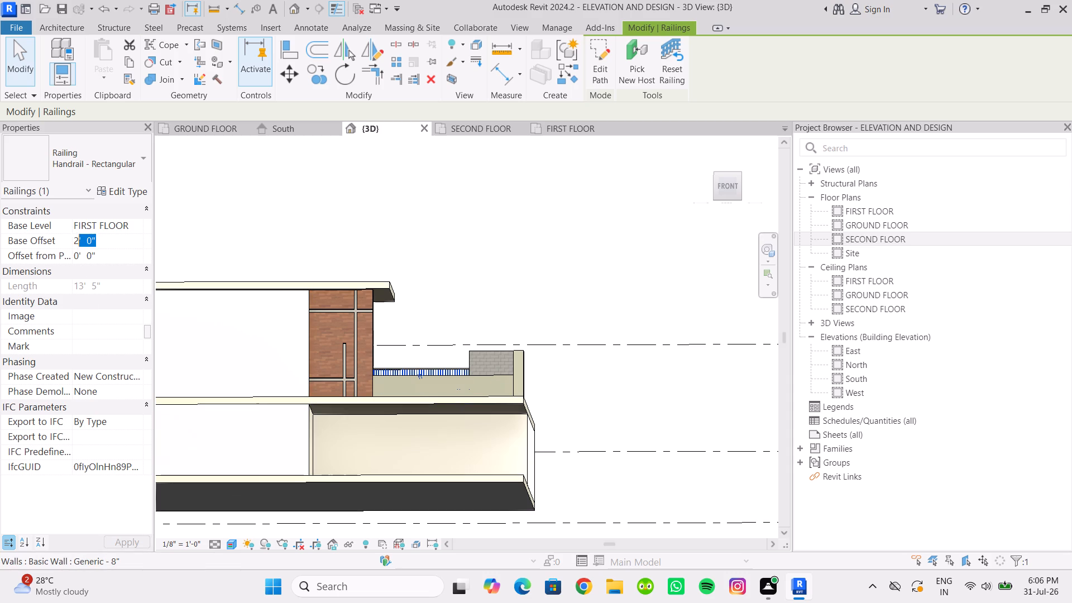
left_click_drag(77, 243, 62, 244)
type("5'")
Set the parapet railing's base offset to 4'.
left_click(112, 234)
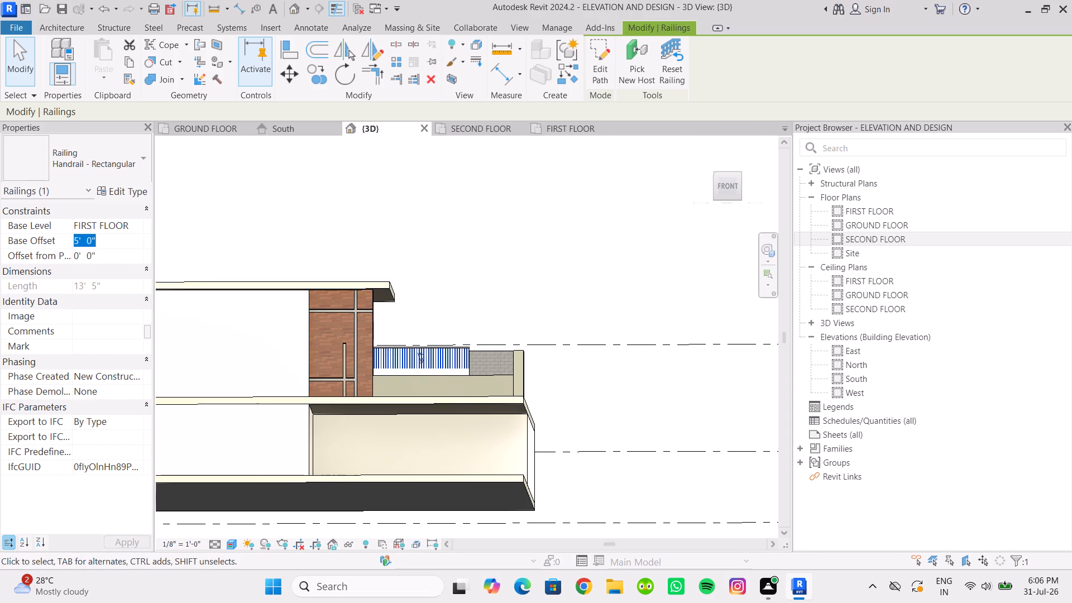
key("5")
key("BackSpace")
key("4")
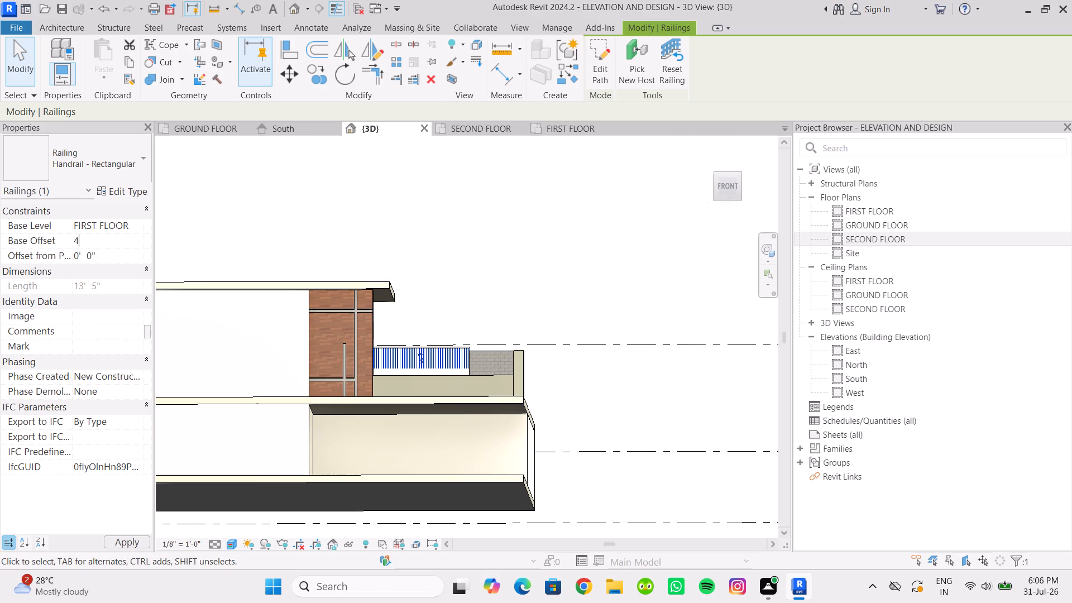
key("apostrophe")
Inspect how the railing sits on the front parapet between the brick wall and the block wall from several angles.
scroll(432, 355, "up", 6)
scroll(394, 340, "down", 3)
middle_click_drag(399, 362, 310, 505, "shift")
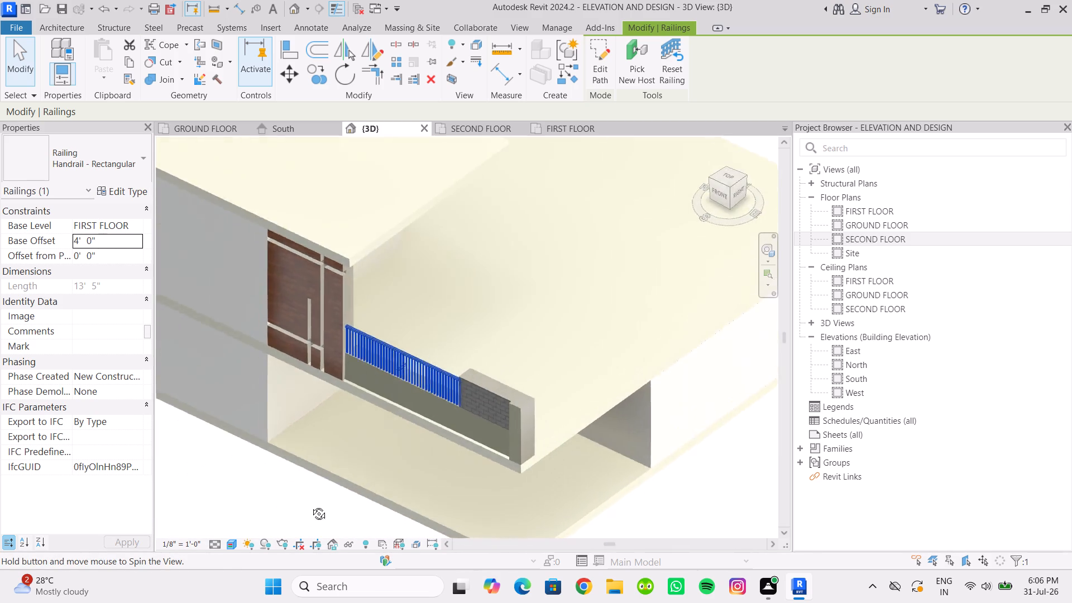
middle_click_drag(310, 505, 404, 460, "shift")
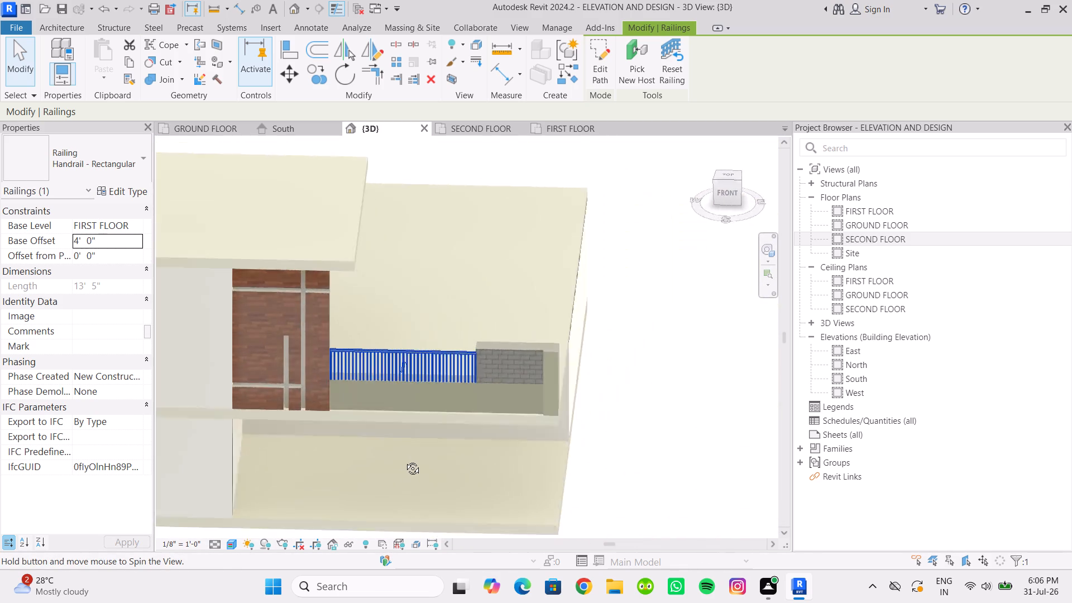
middle_click_drag(404, 460, 413, 460, "shift")
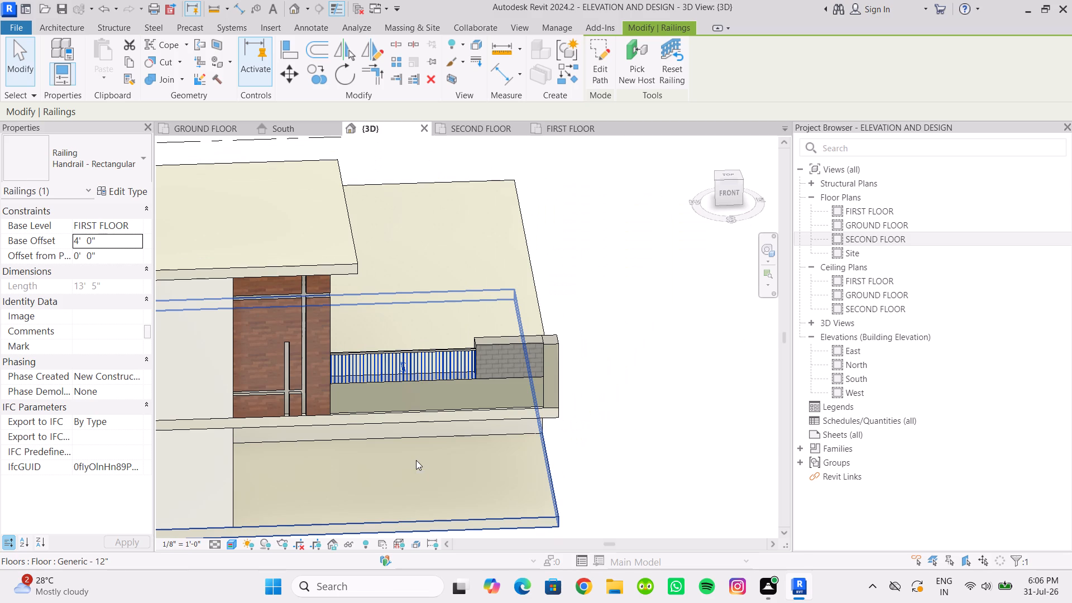
scroll(425, 372, "up", 5)
scroll(410, 371, "down", 4)
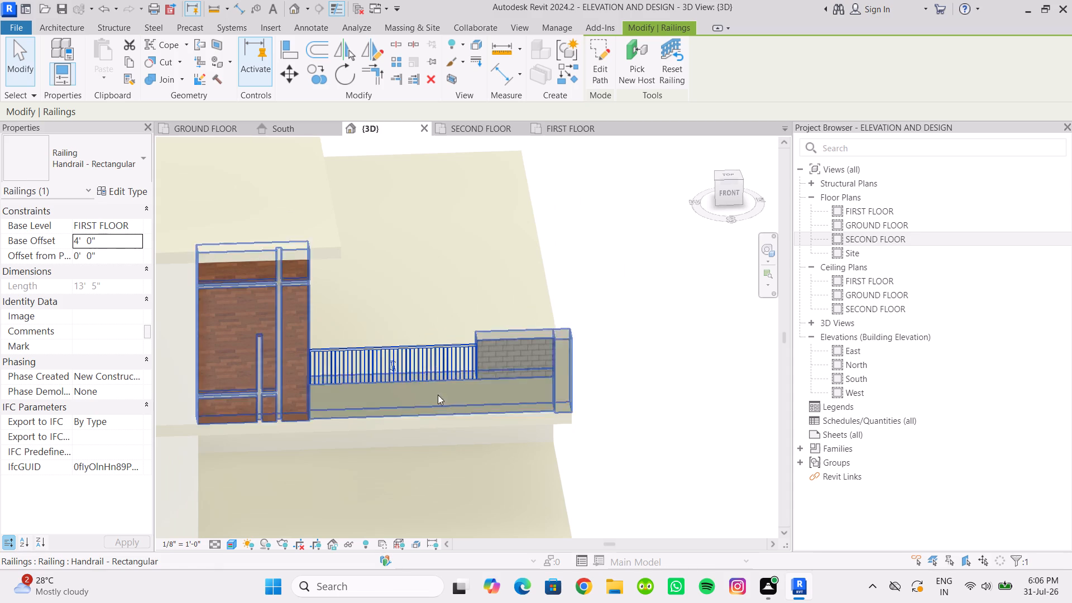
scroll(501, 432, "down", 2)
middle_click_drag(485, 424, 366, 348, "shift")
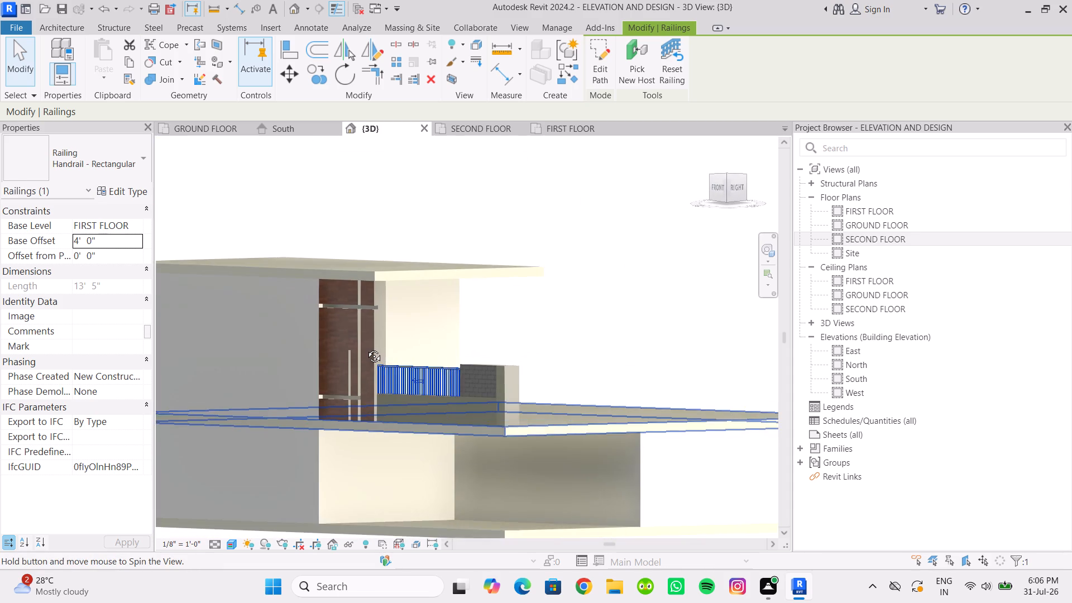
middle_click_drag(366, 348, 378, 362, "shift")
scroll(378, 362, "up", 4)
scroll(500, 418, "down", 2)
middle_click_drag(500, 420, 614, 431, "shift")
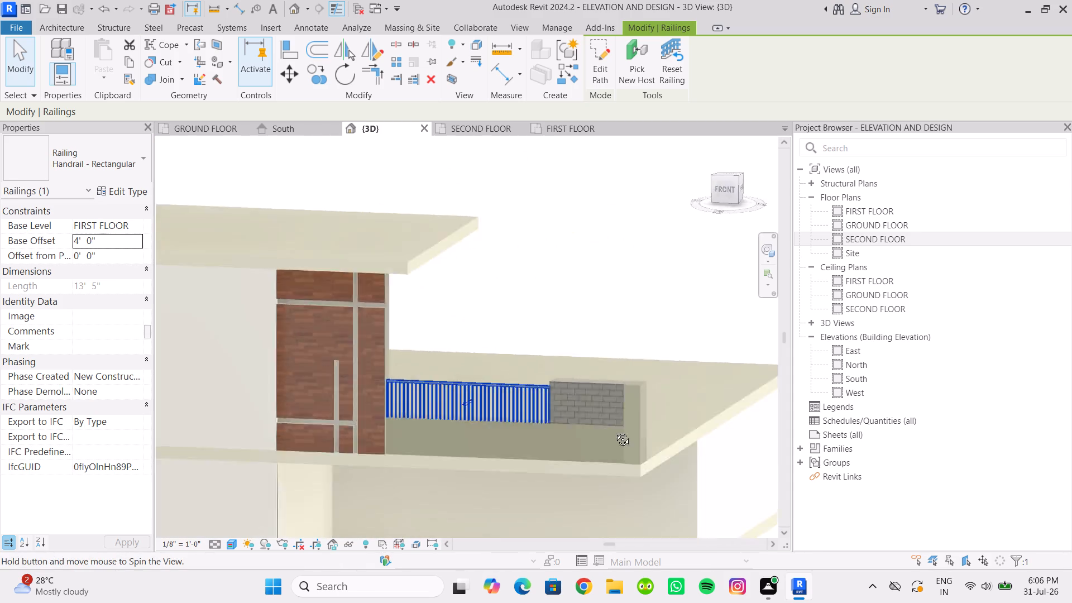
middle_click_drag(614, 431, 629, 430, "shift")
scroll(525, 329, "down", 4)
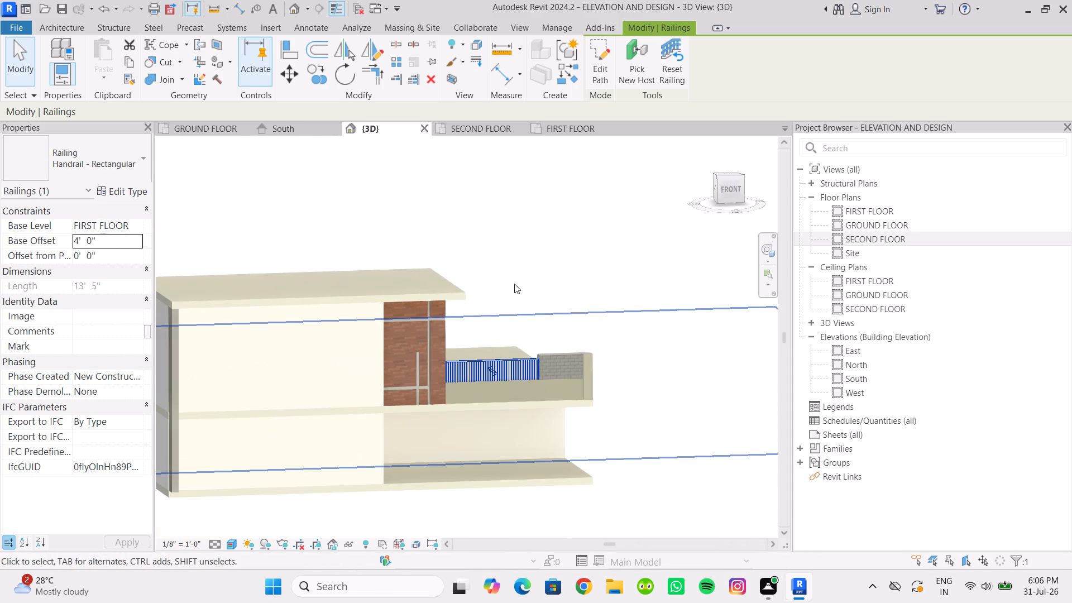
left_click(523, 251)
Change the regular baluster family of the Handrail - Rectangular railing type to Panel - Glass : 2' 8".
scroll(512, 361, "up", 3)
scroll(504, 410, "up", 5)
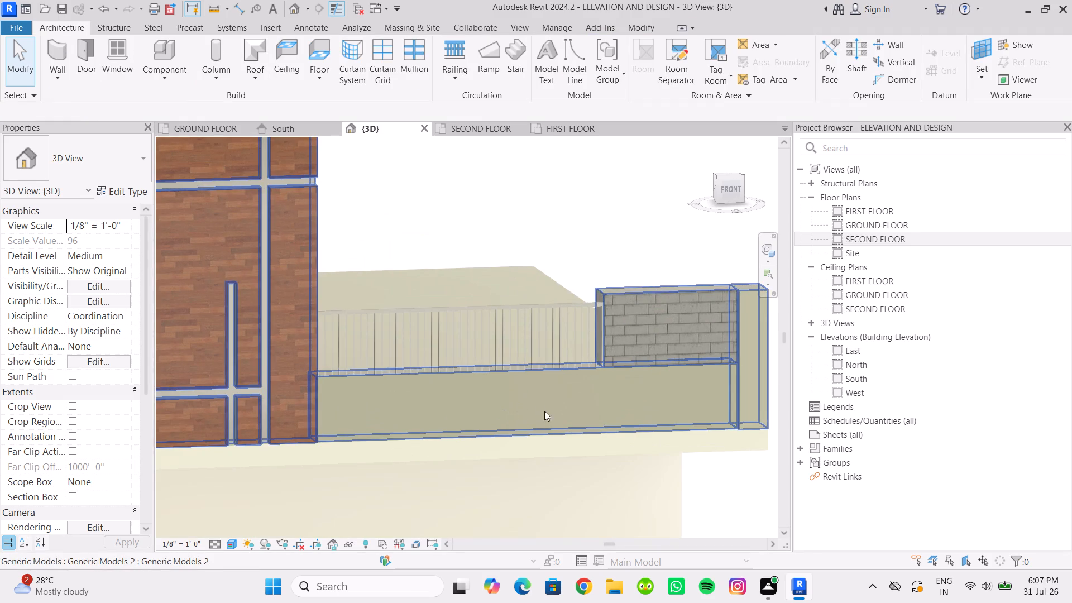
scroll(559, 439, "down", 2)
scroll(530, 430, "up", 4)
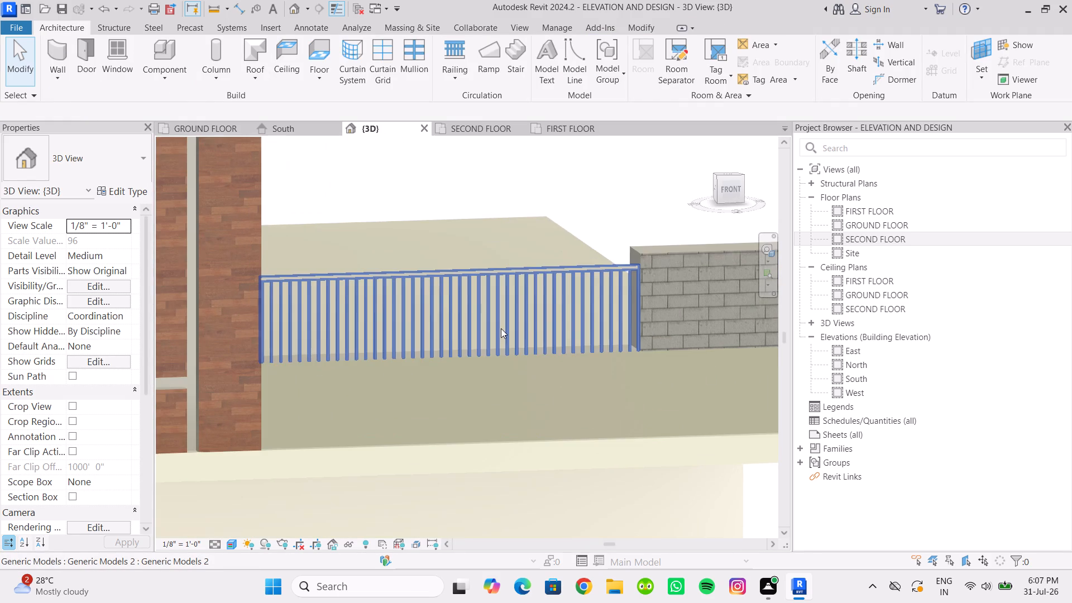
left_click(501, 328)
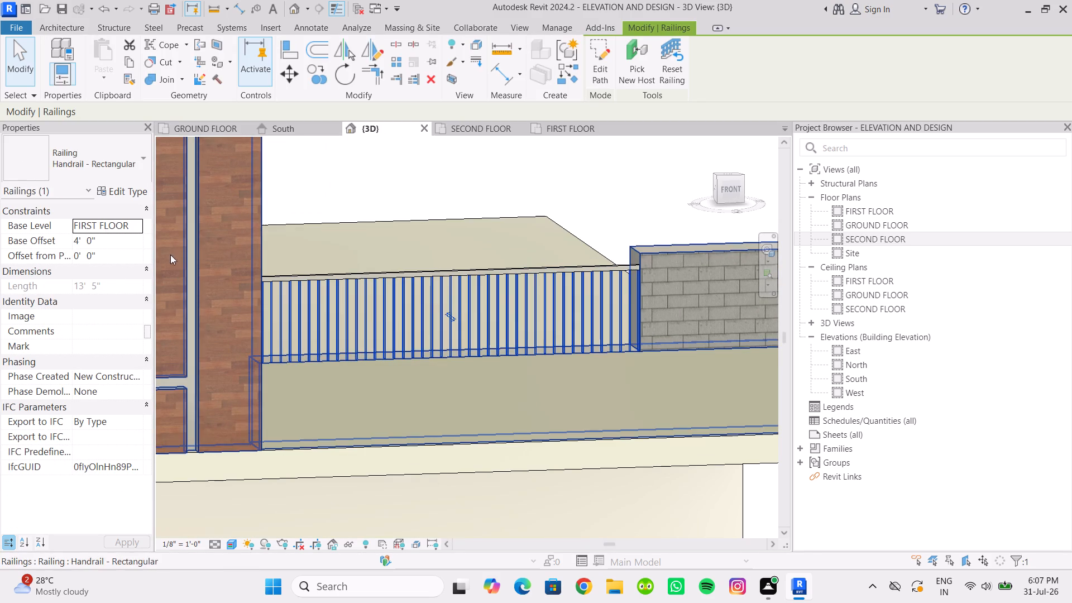
left_click(127, 192)
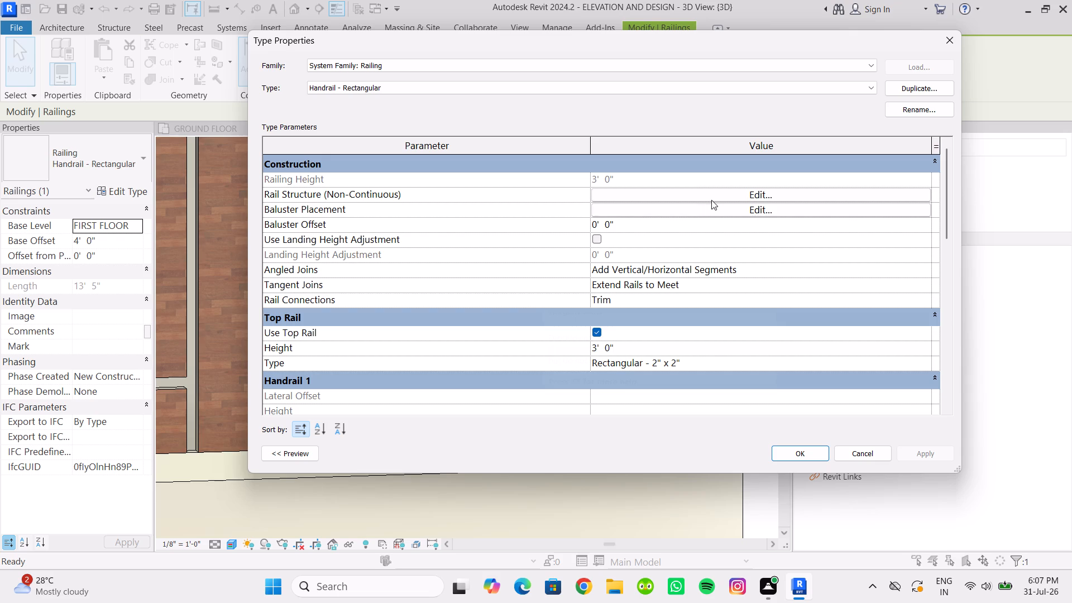
left_click(783, 210)
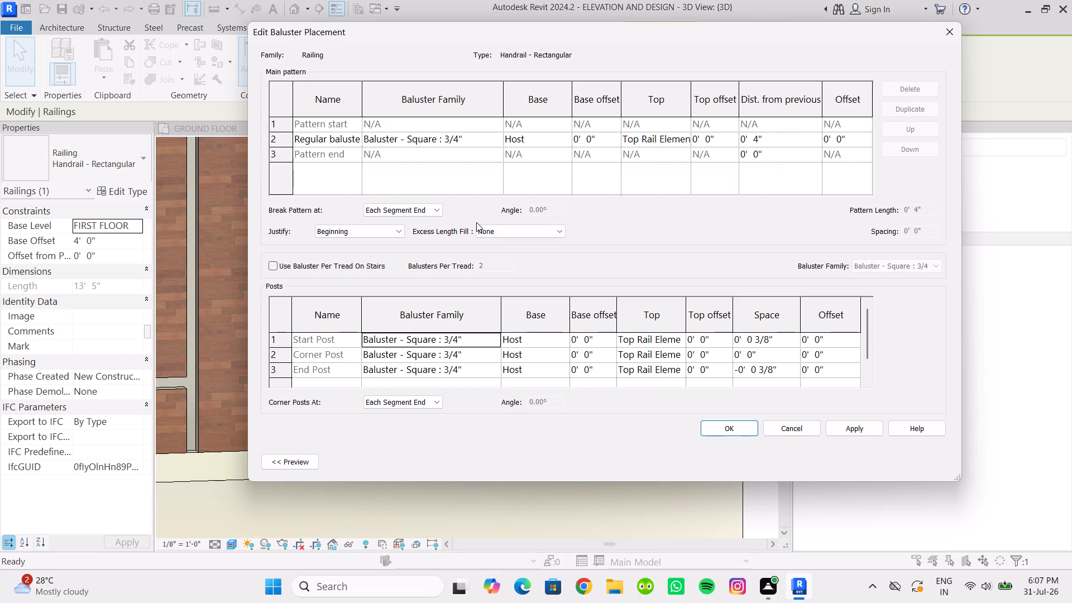
left_click(494, 142)
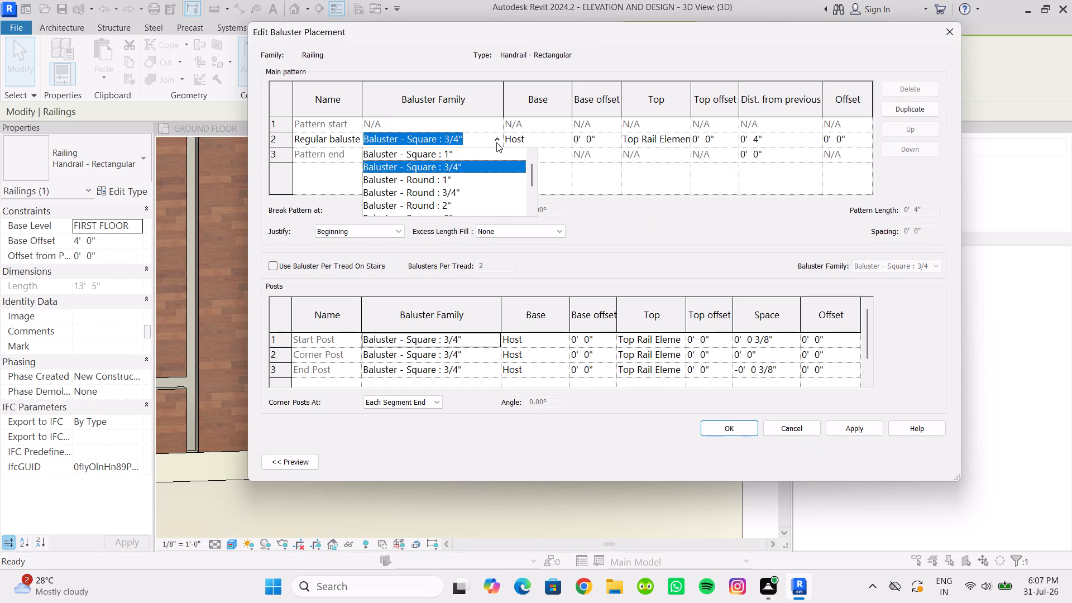
scroll(444, 183, "down", 4)
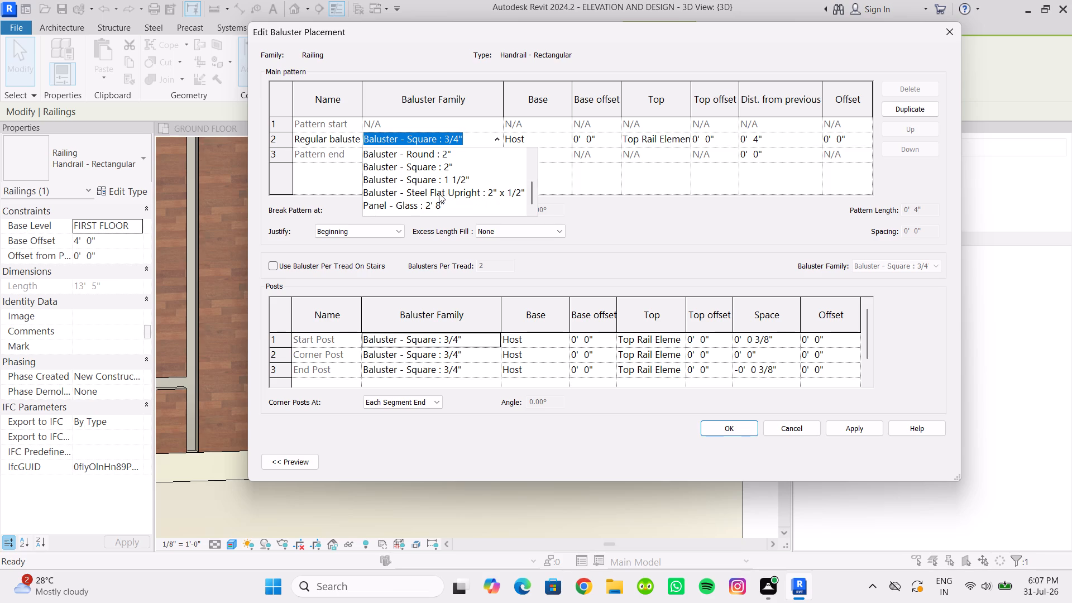
left_click(430, 204)
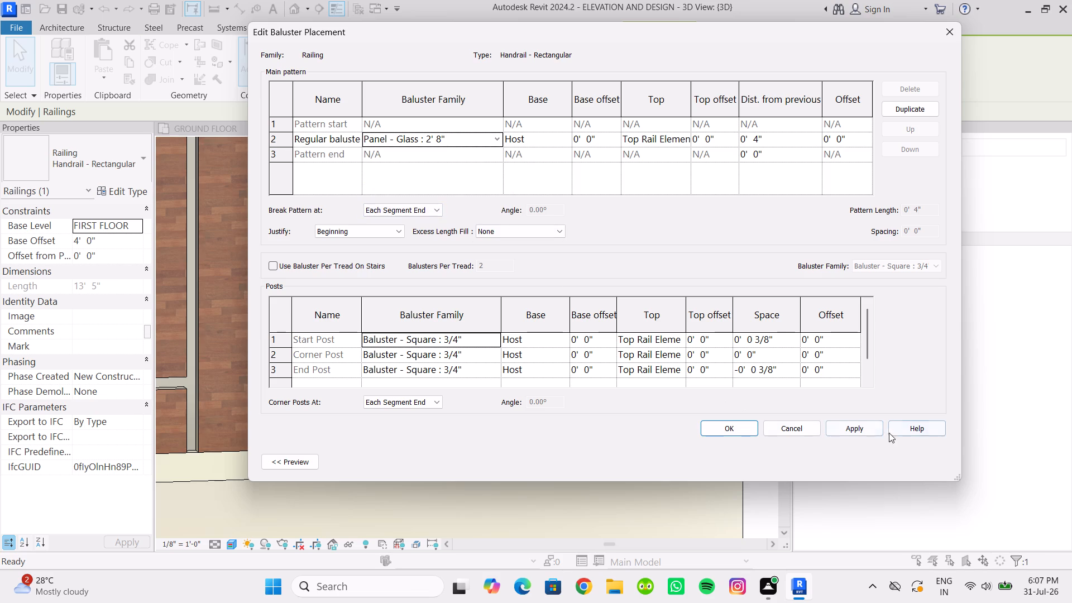
left_click(839, 432)
left_click(736, 428)
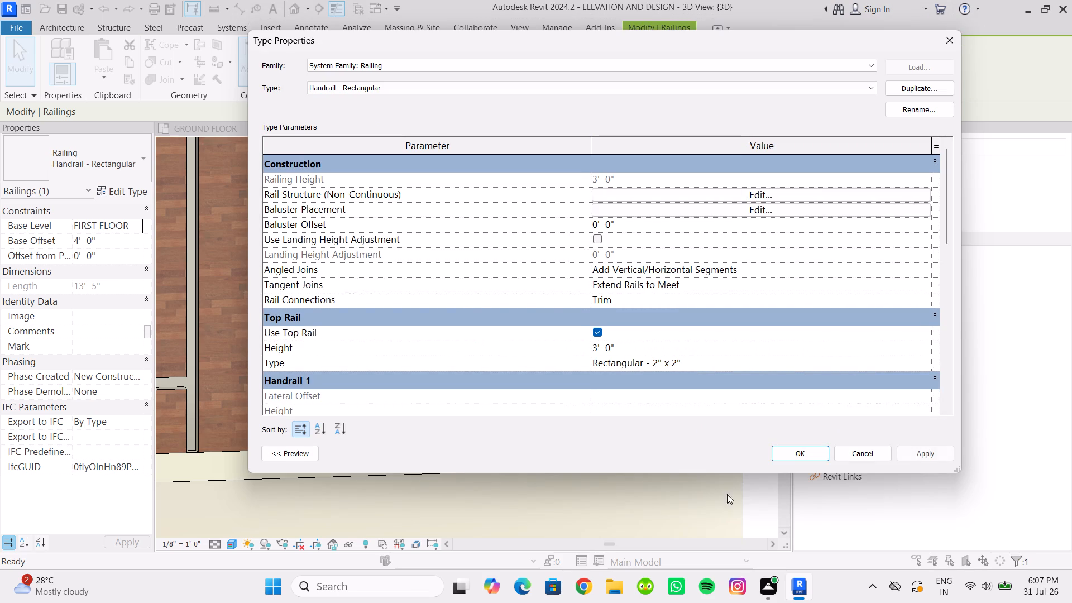
left_click(942, 453)
left_click(805, 452)
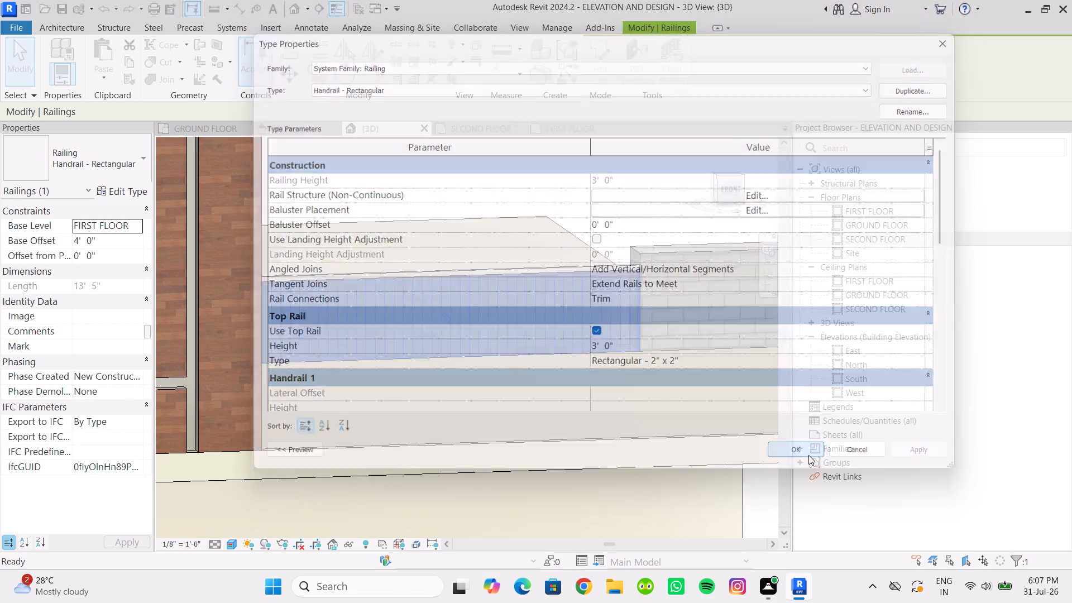
Inspect the railing with its changed balusters on the front parapet, between the brick wall and the block wall, from several angles.
scroll(635, 275, "down", 4)
left_click(645, 209)
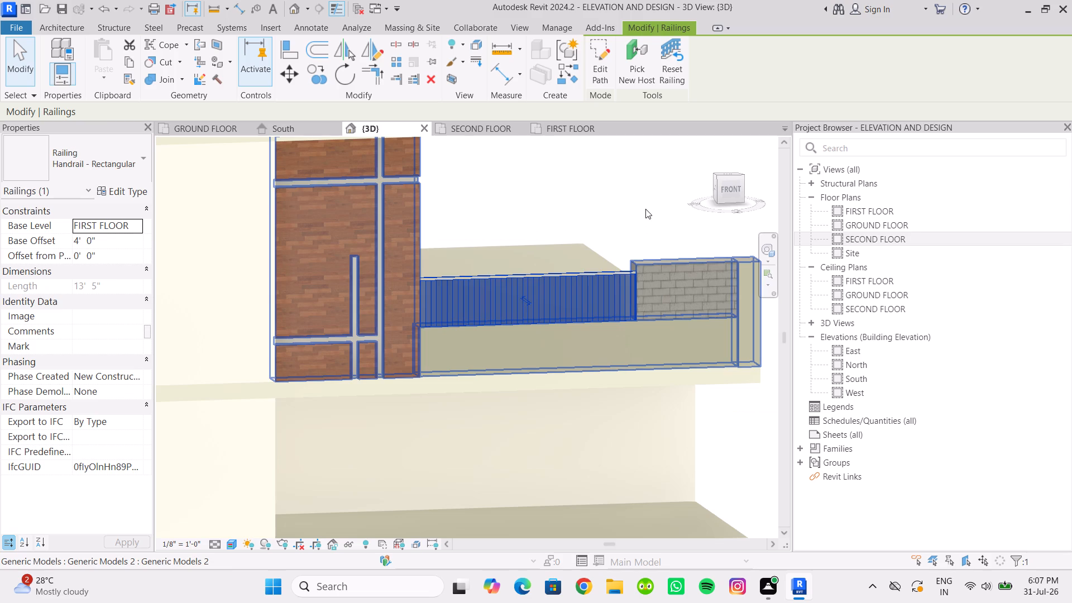
scroll(587, 274, "up", 5)
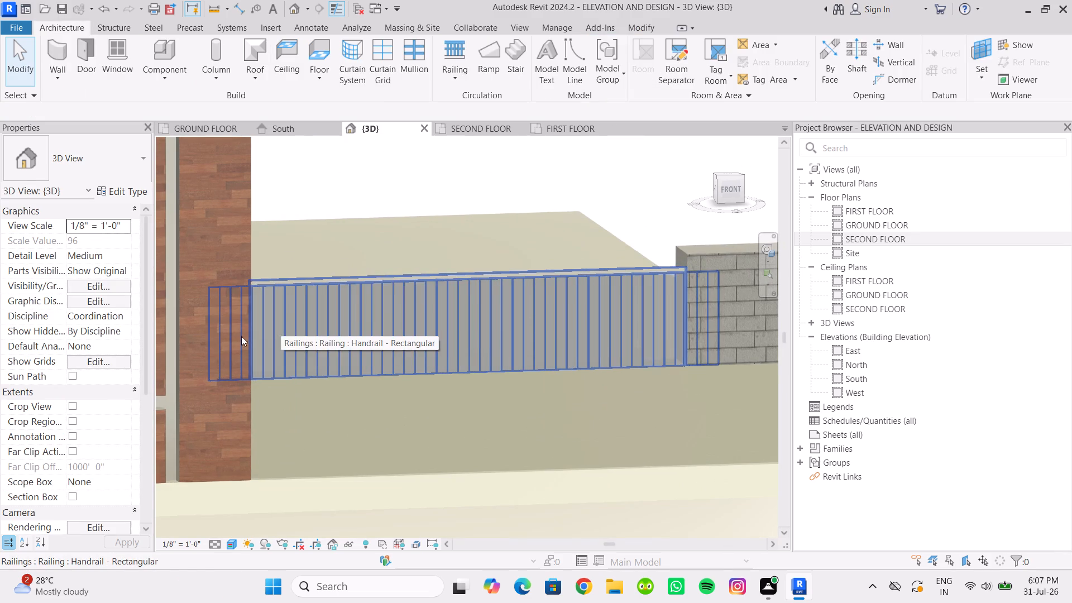
left_click(284, 317)
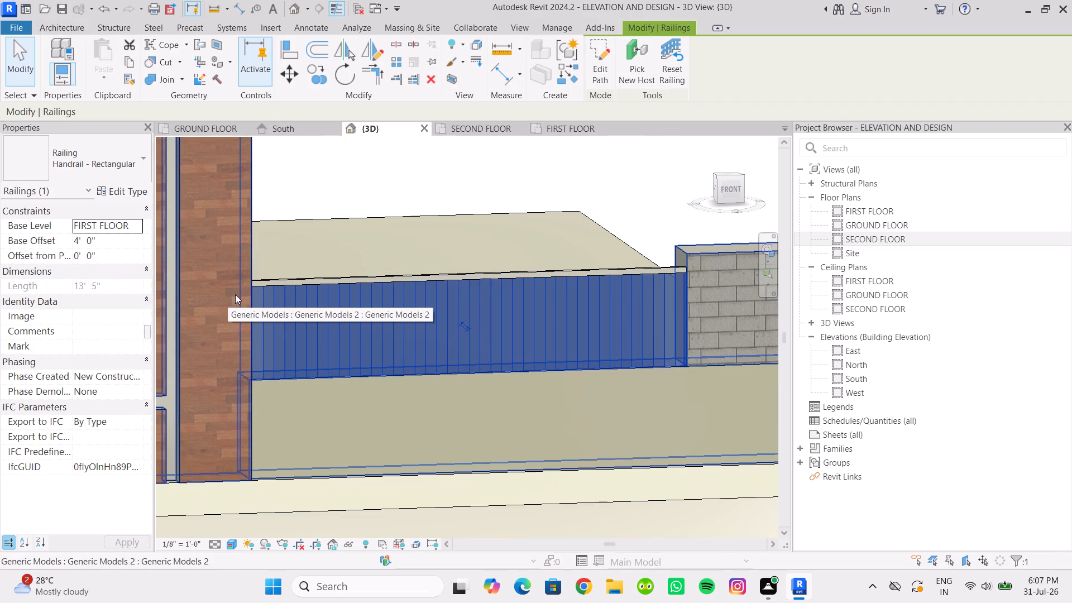
left_click(312, 307)
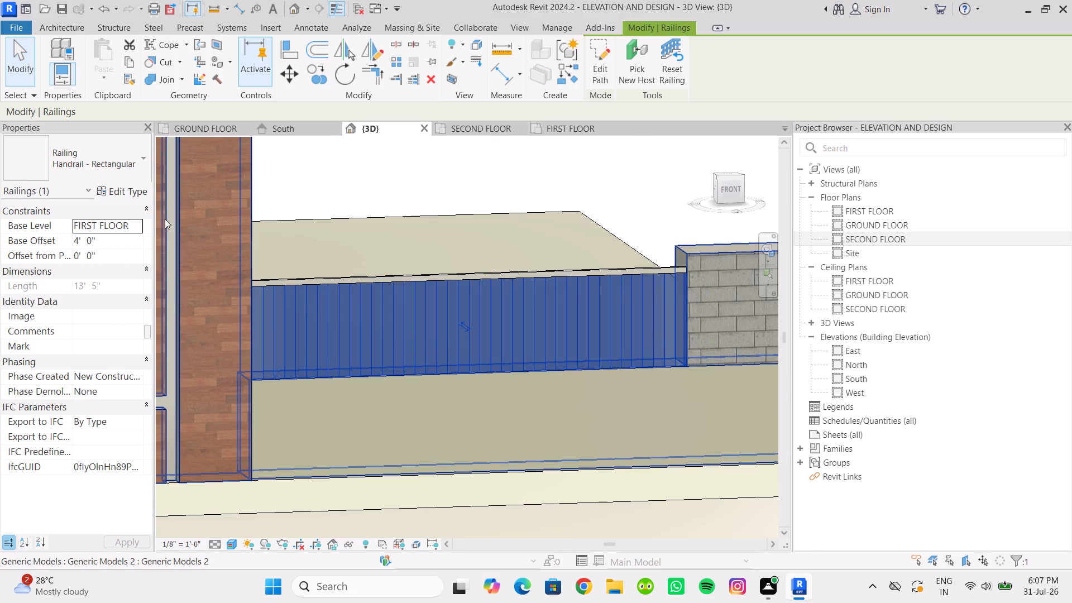
scroll(509, 315, "down", 4)
middle_click_drag(492, 325, 377, 369)
left_click(524, 274)
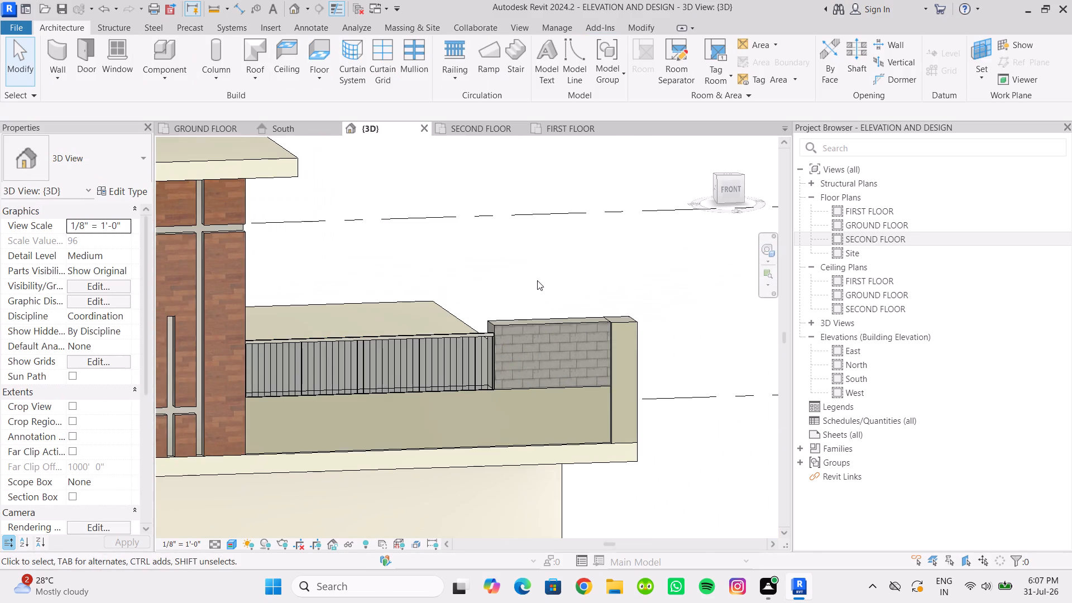
scroll(573, 314, "down", 2)
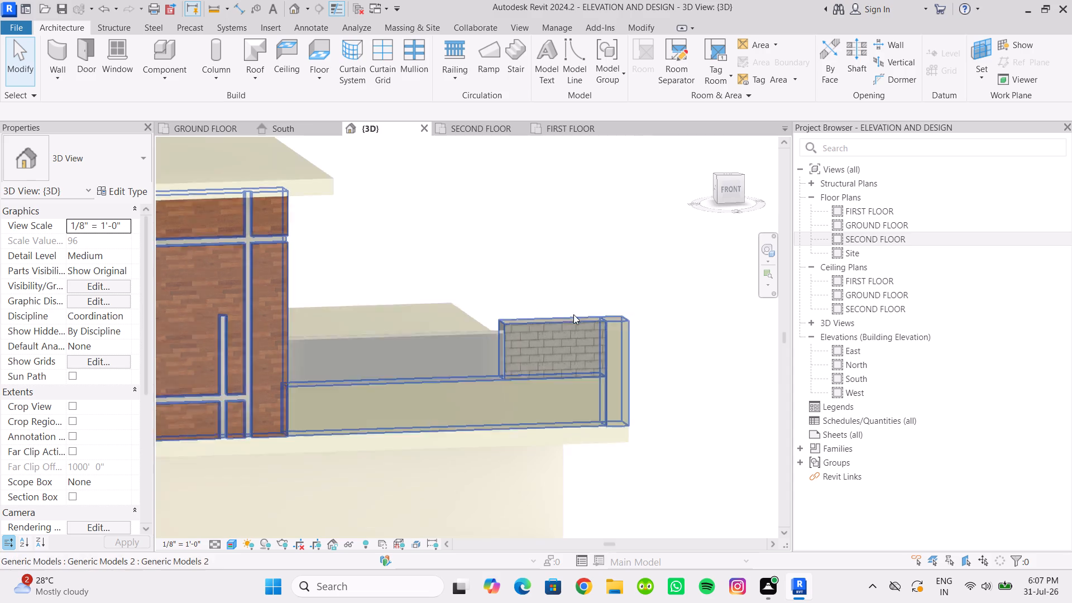
scroll(573, 314, "down", 2)
scroll(580, 428, "up", 3)
scroll(511, 363, "up", 4)
middle_click_drag(450, 339, 371, 384, "shift")
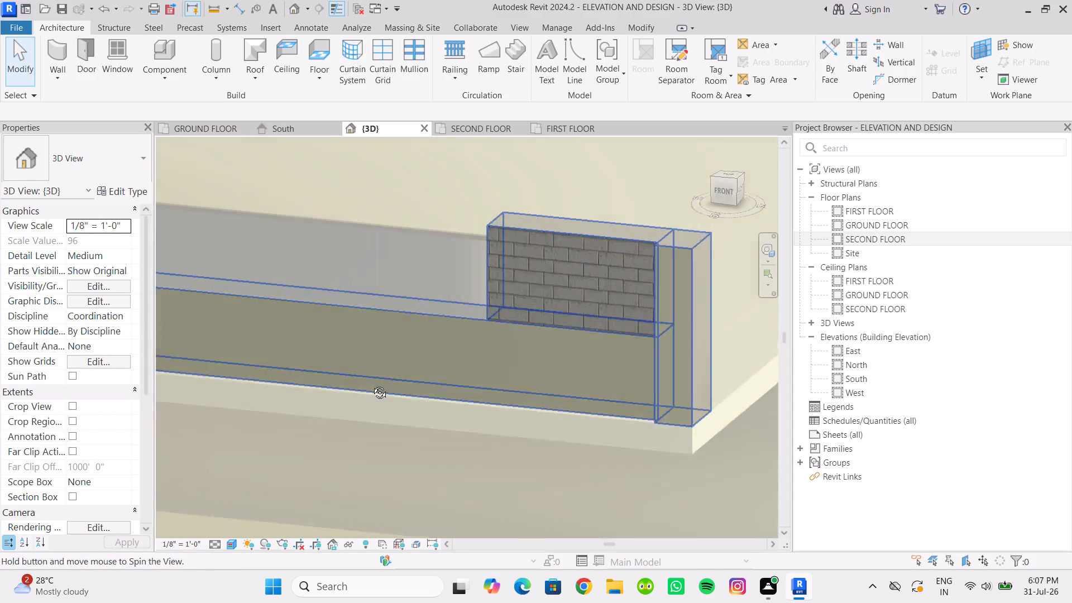
middle_click_drag(371, 384, 363, 546, "shift")
Change the front parapet railing's type to Handrail - Pipe.
left_click(429, 310)
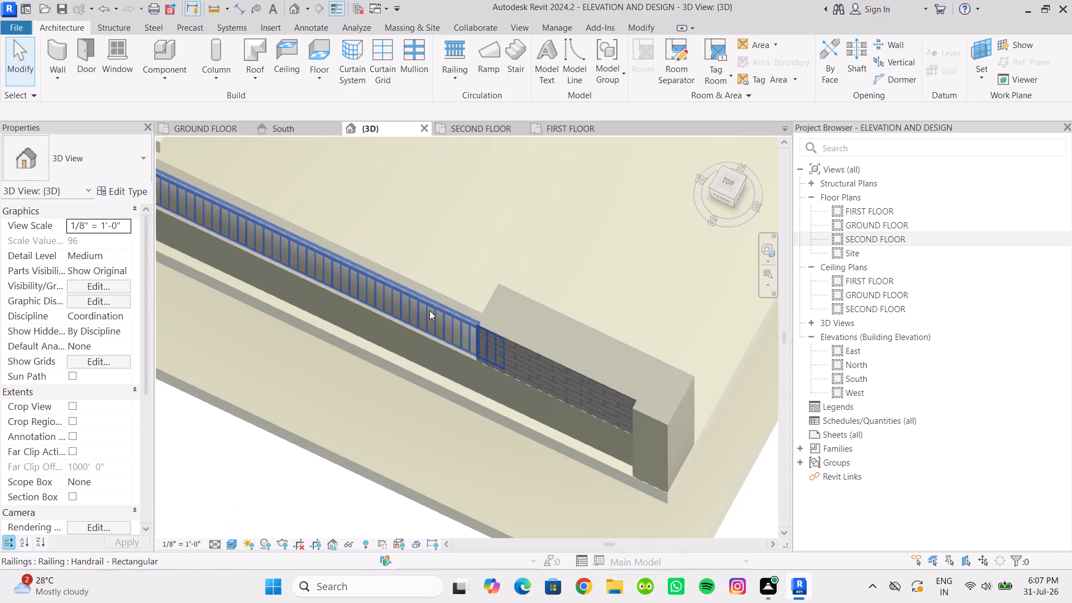
scroll(430, 350, "down", 3)
middle_click_drag(430, 350, 495, 241, "shift")
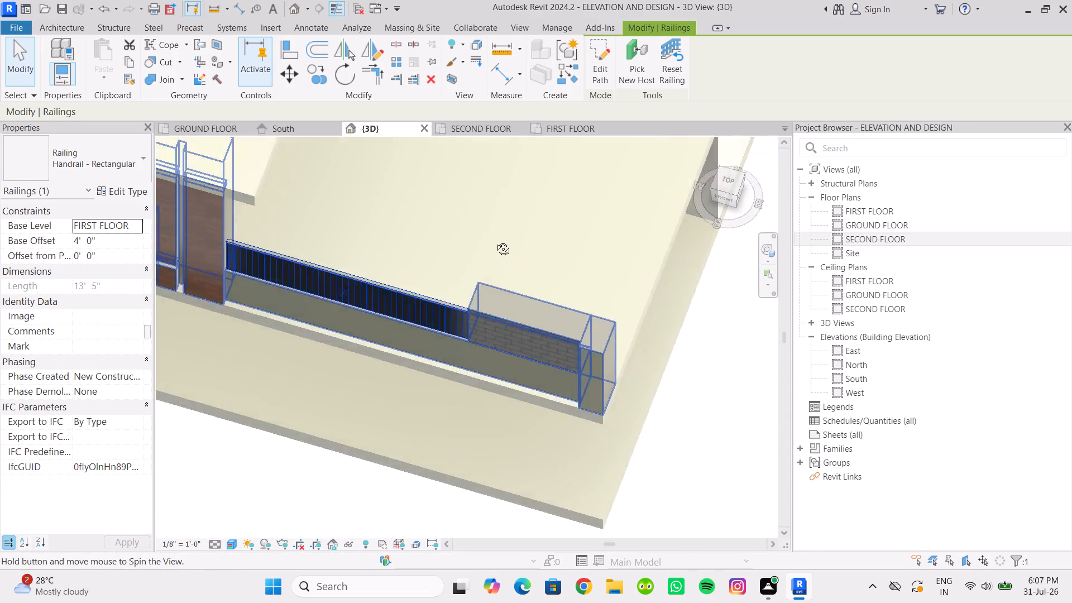
middle_click_drag(495, 241, 495, 242, "shift")
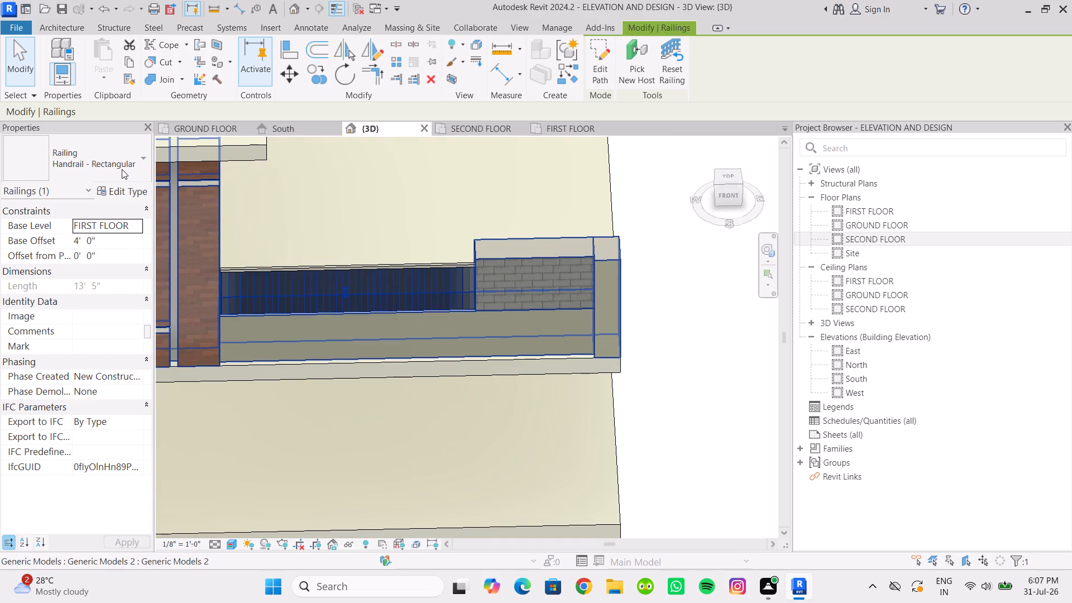
left_click(122, 169)
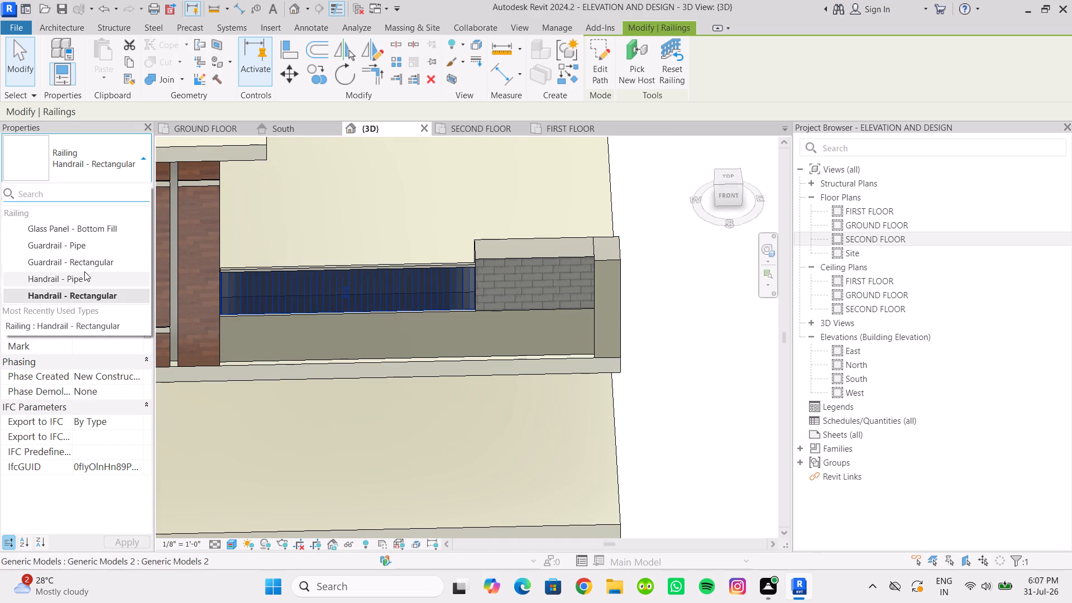
scroll(84, 272, "down", 3)
left_click(87, 283)
Examine how the pipe railing looks on the front parapet and against the brick and block walls from different angles.
scroll(342, 298, "down", 3)
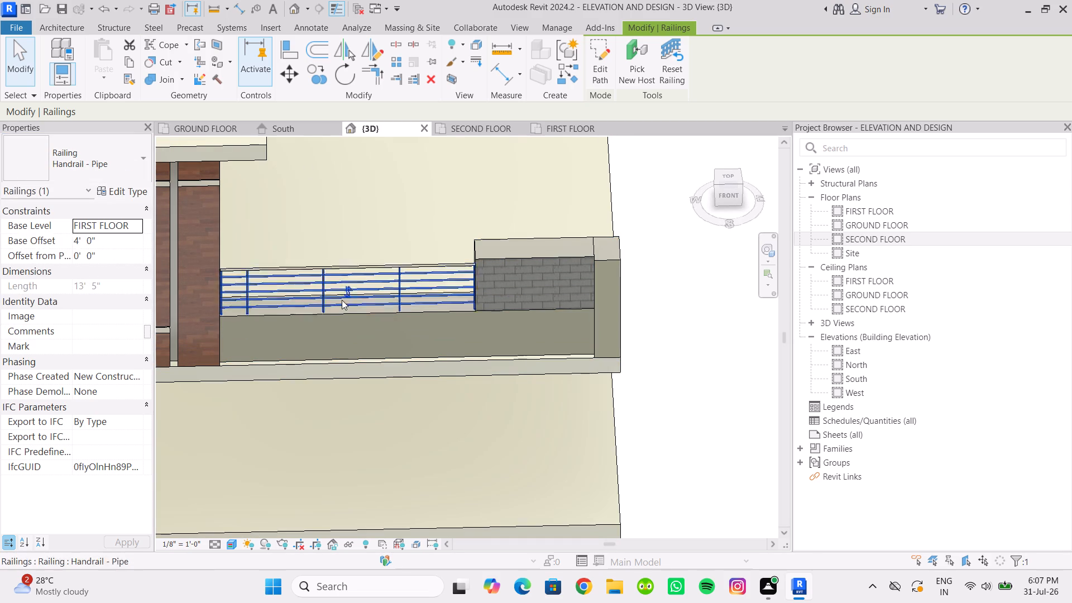
scroll(342, 300, "down", 1)
middle_click_drag(335, 296, 325, 214, "shift")
left_click(674, 315)
scroll(564, 365, "up", 3)
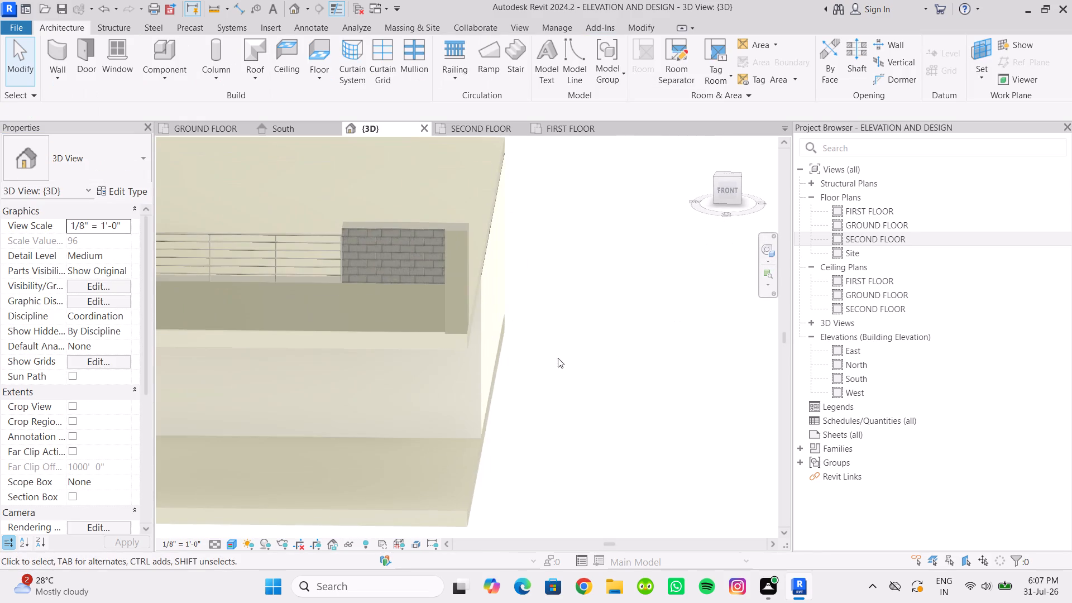
scroll(390, 350, "down", 3)
middle_click_drag(355, 352, 374, 315, "shift")
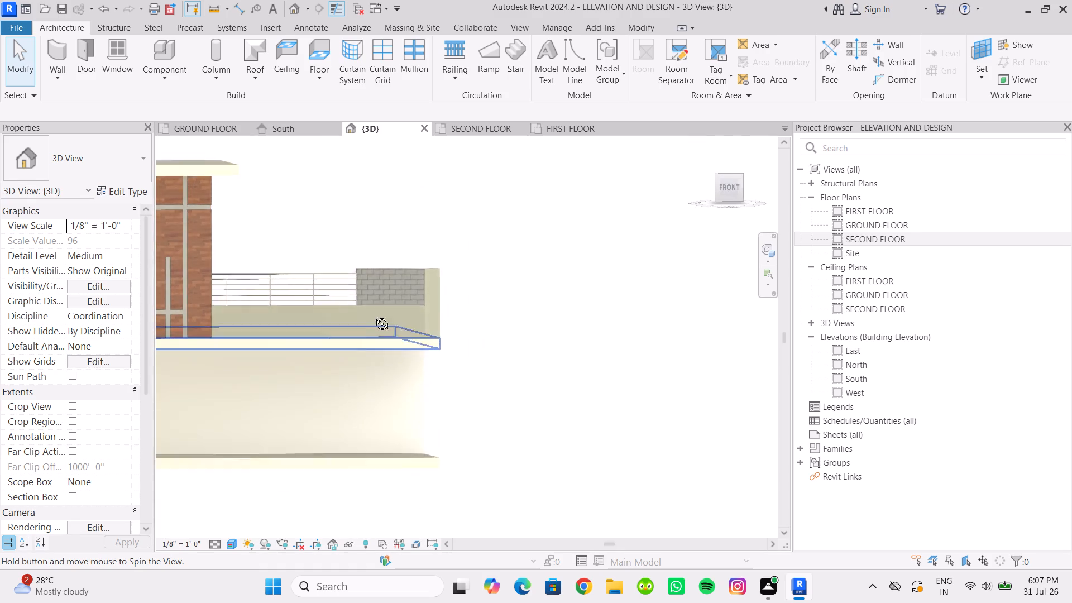
middle_click_drag(374, 315, 374, 319, "shift")
scroll(267, 292, "up", 4)
Review the baluster placement settings of the Handrail - Pipe type, including the regular baluster's top constraint.
left_click(267, 292)
scroll(366, 305, "down", 2)
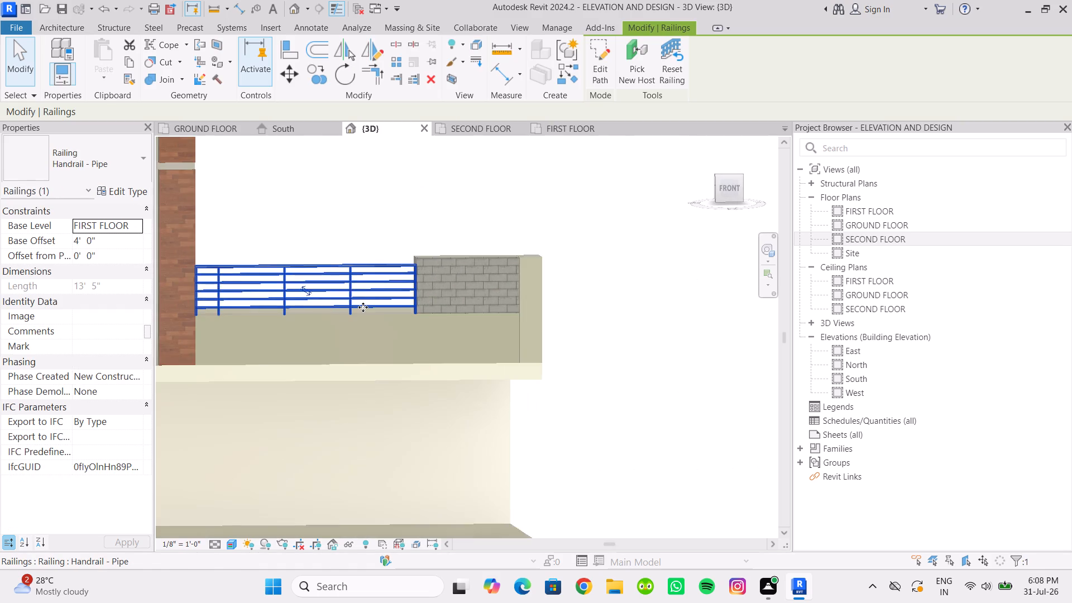
middle_click_drag(363, 307, 538, 357)
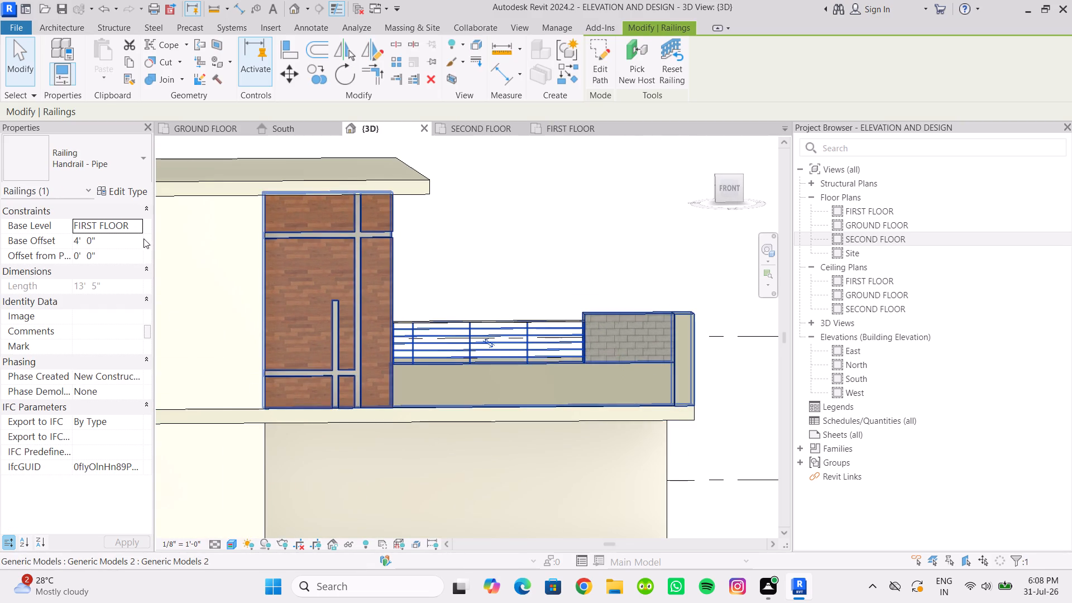
left_click(123, 192)
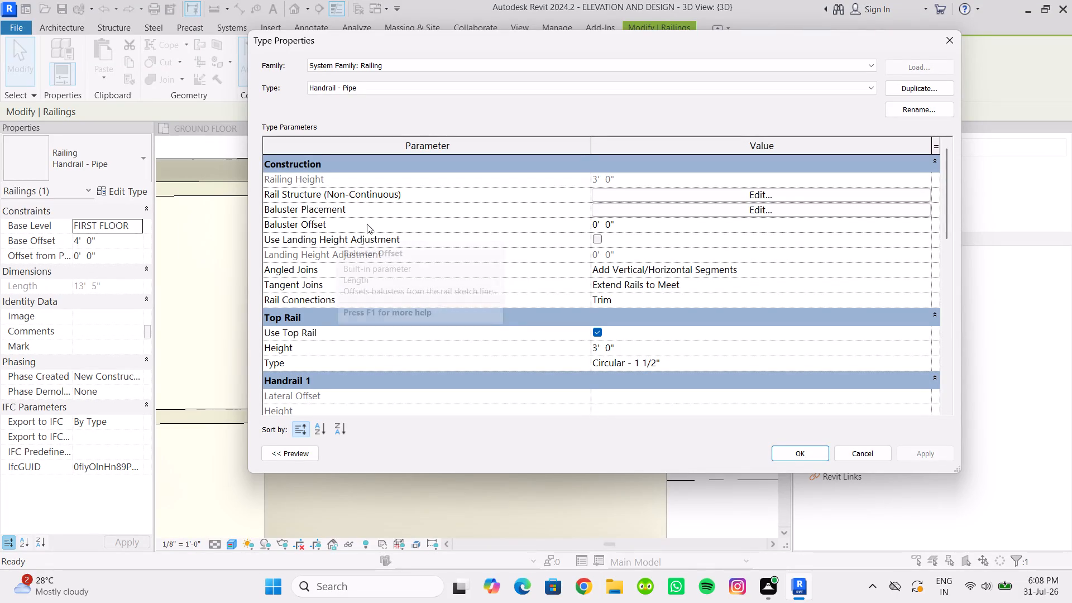
left_click(666, 214)
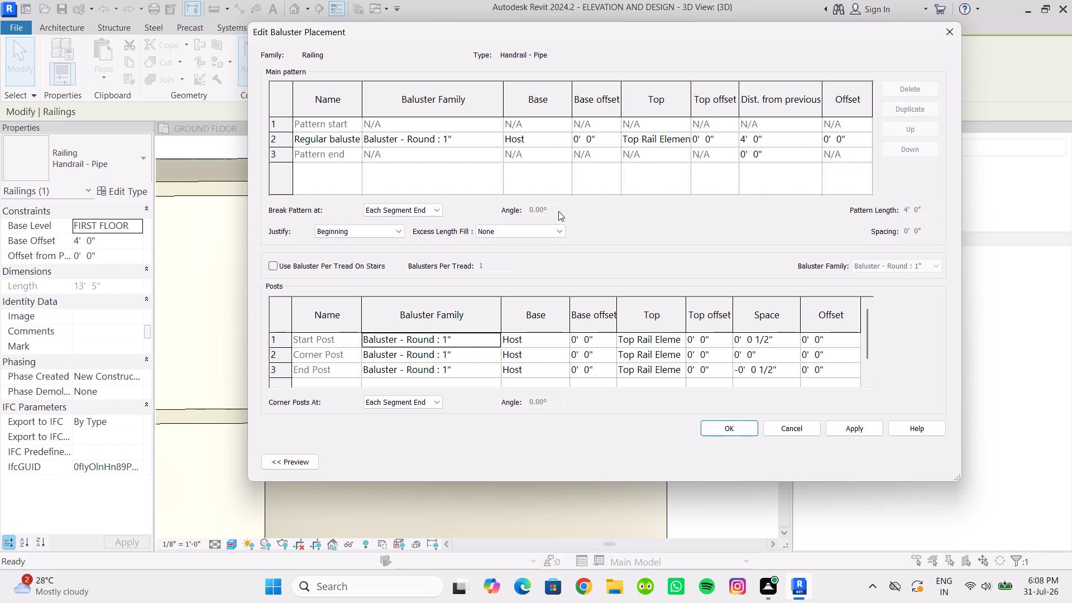
left_click(679, 138)
left_click(687, 140)
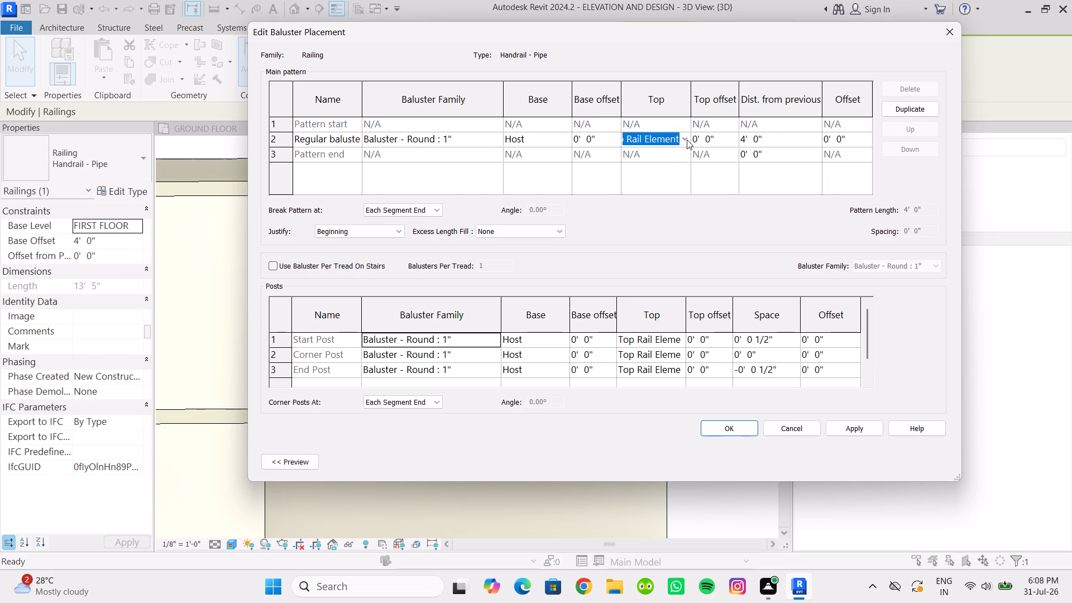
left_click(687, 140)
left_click(865, 431)
left_click(745, 426)
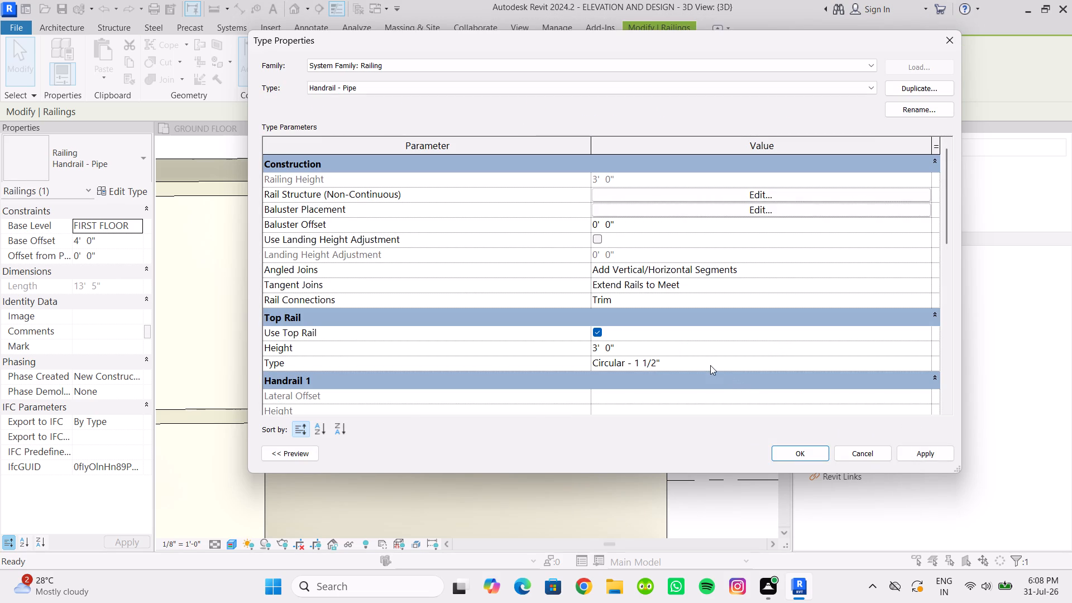
Look through the remaining type parameters of Handrail - Pipe, including its top rail, handrail and identity data, and leave the type properties.
scroll(564, 344, "down", 3)
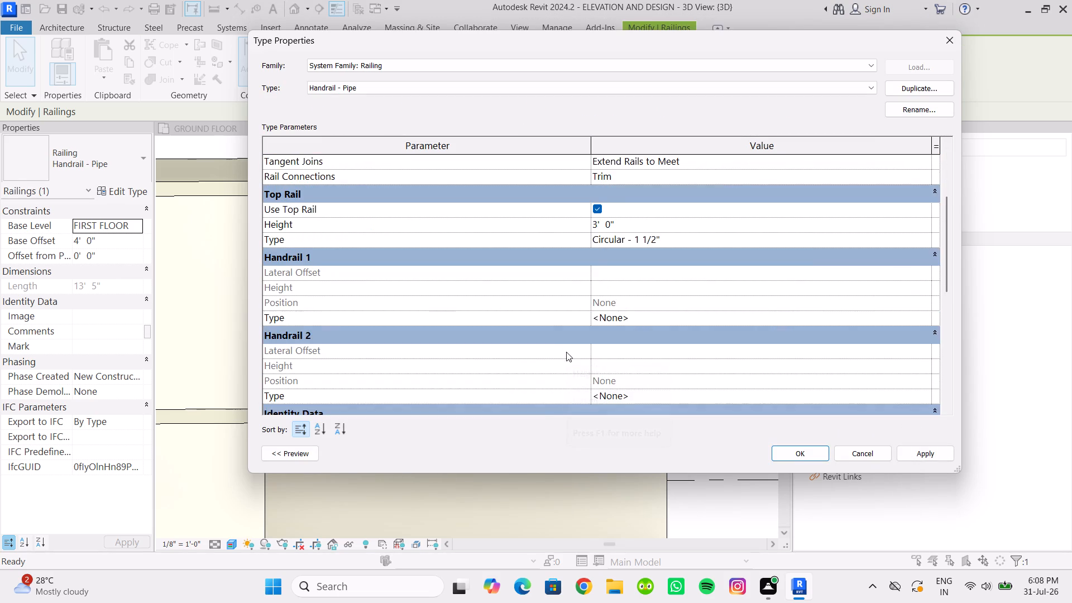
scroll(567, 354, "down", 4)
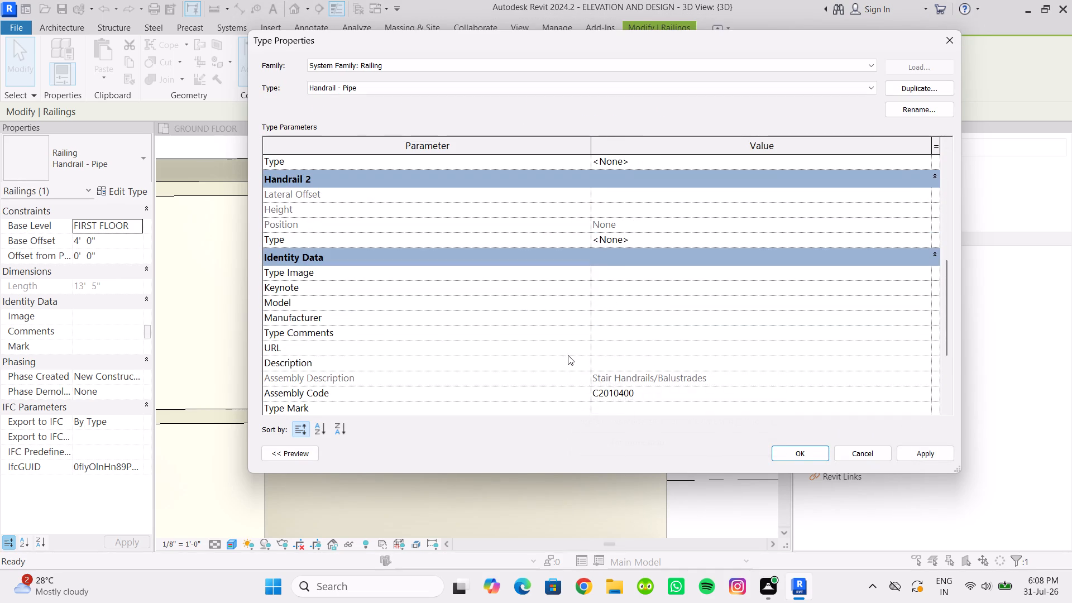
scroll(568, 355, "down", 5)
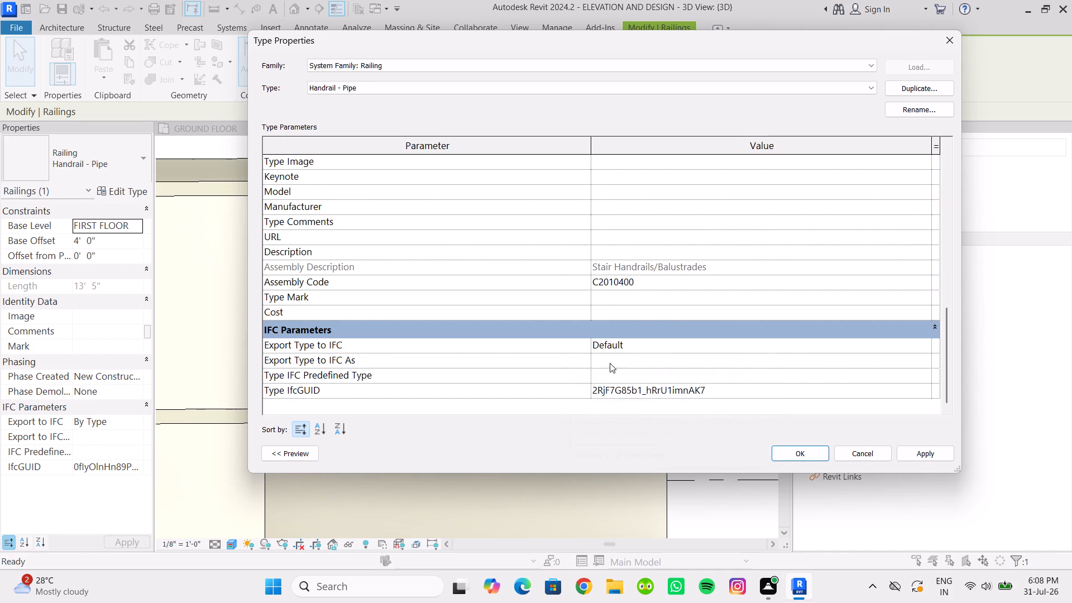
scroll(624, 364, "up", 10)
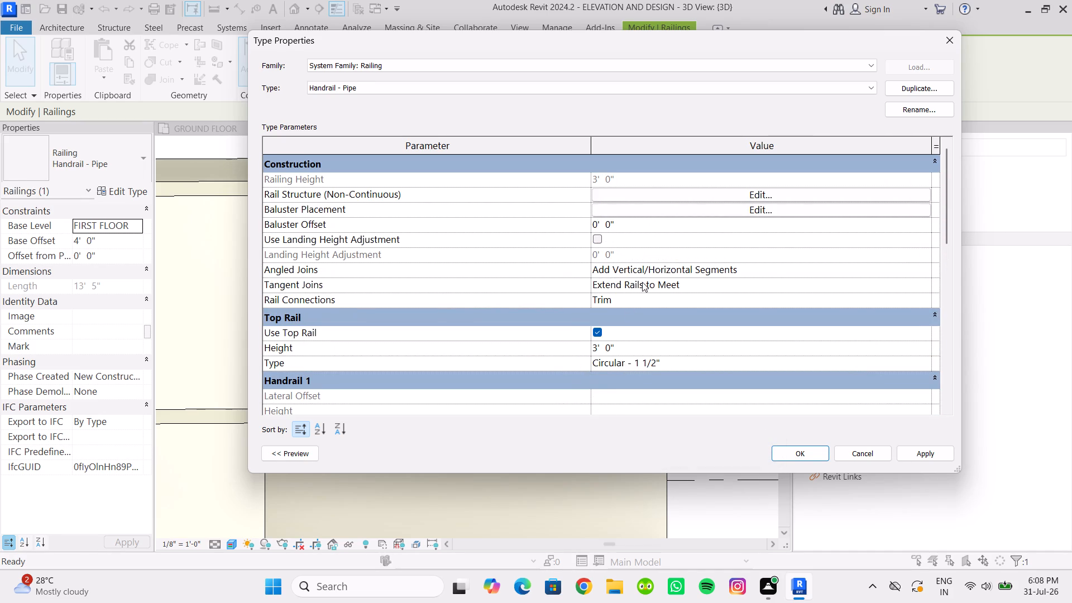
left_click(949, 40)
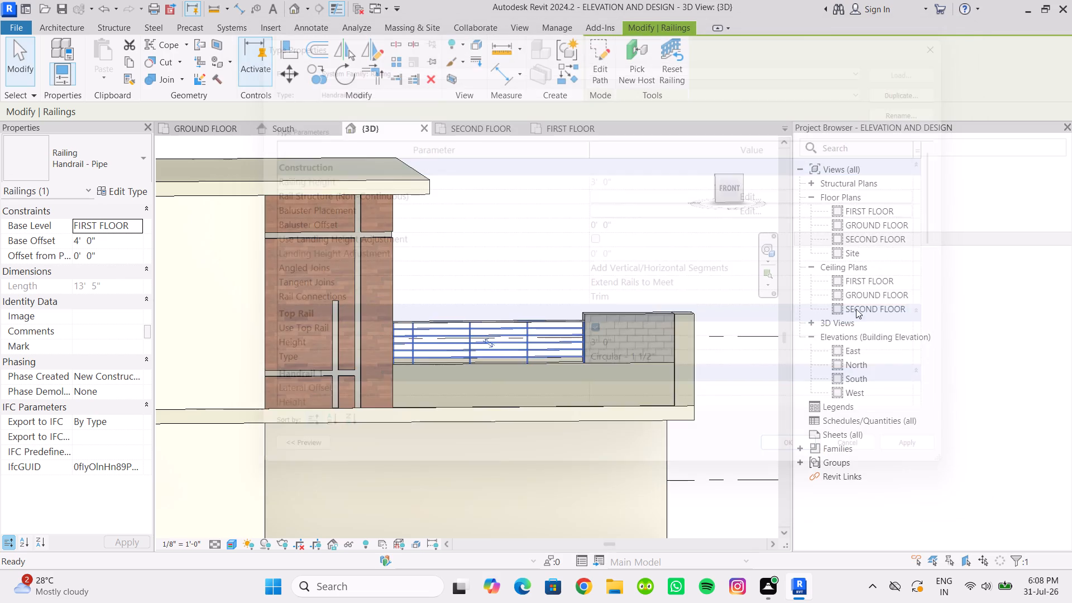
left_click(587, 251)
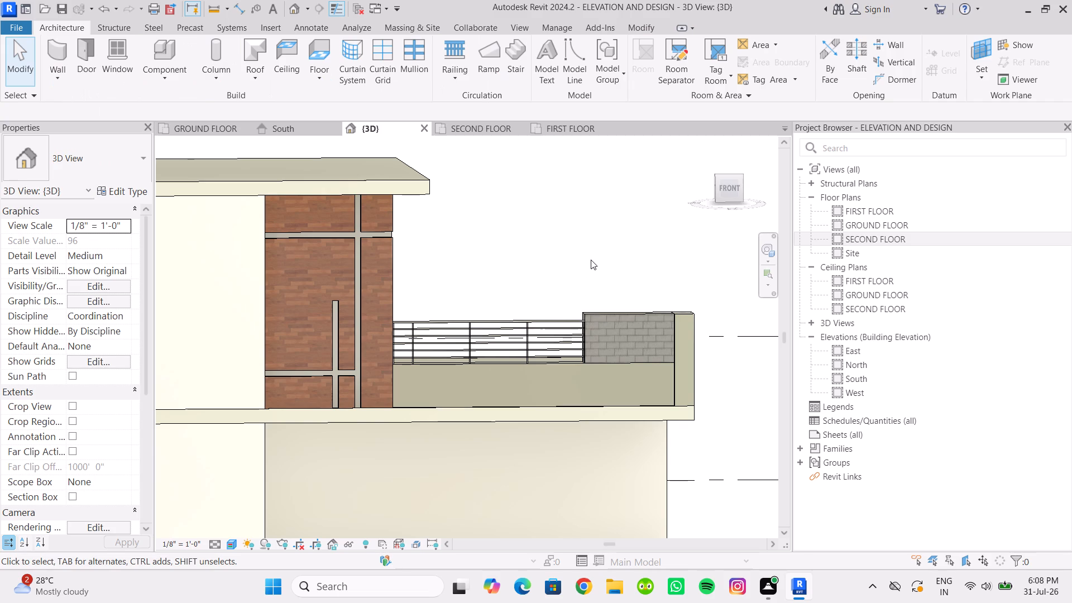
Paint the lower and upper faces of the parapet railing's third rail from the top with Iron, Ductile.
left_click(513, 328)
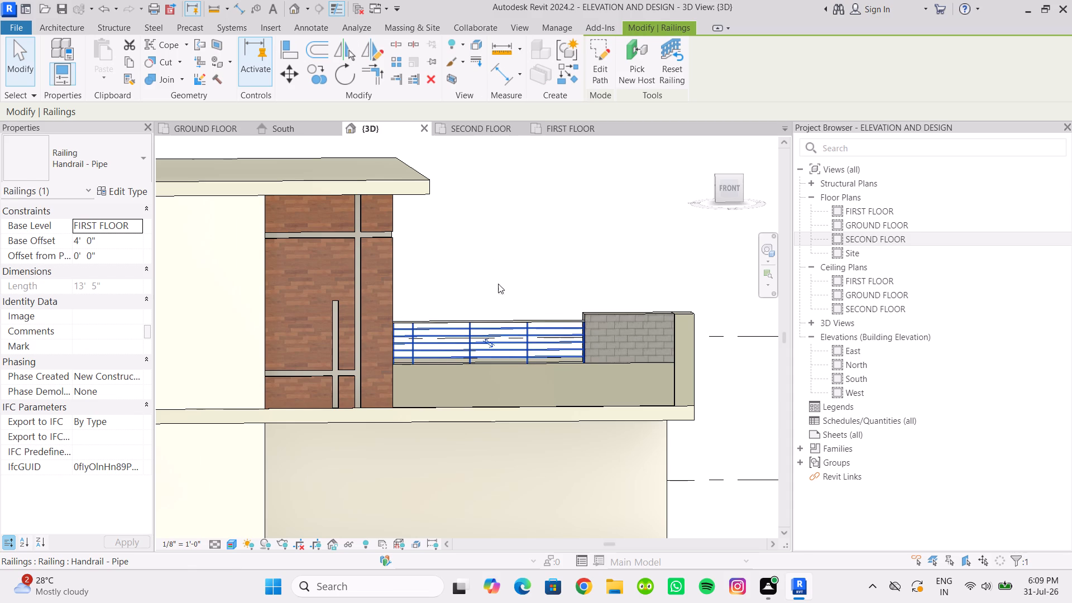
left_click(229, 65)
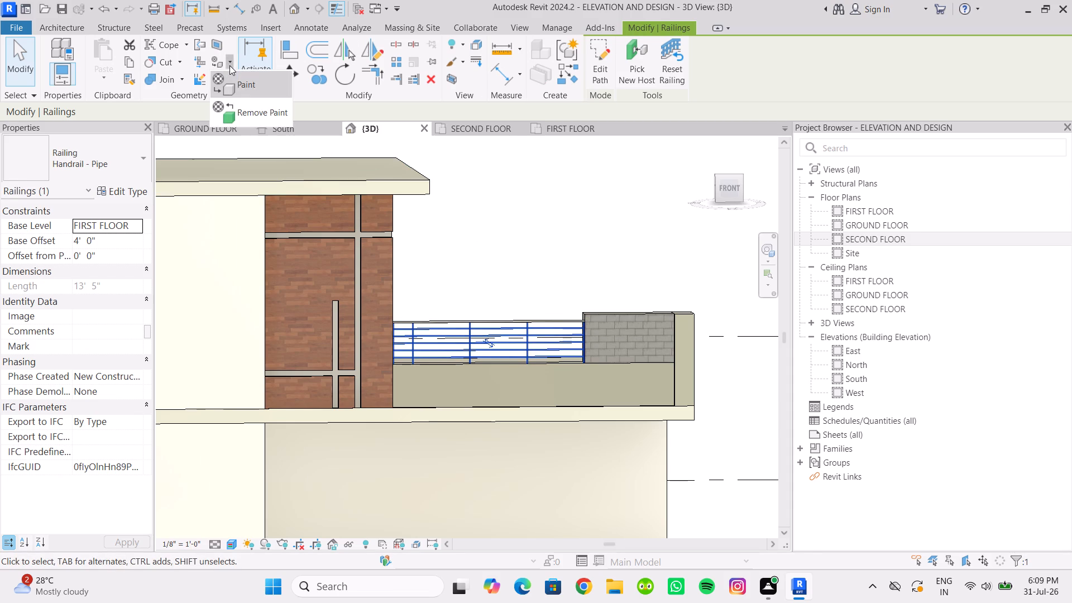
left_click(243, 87)
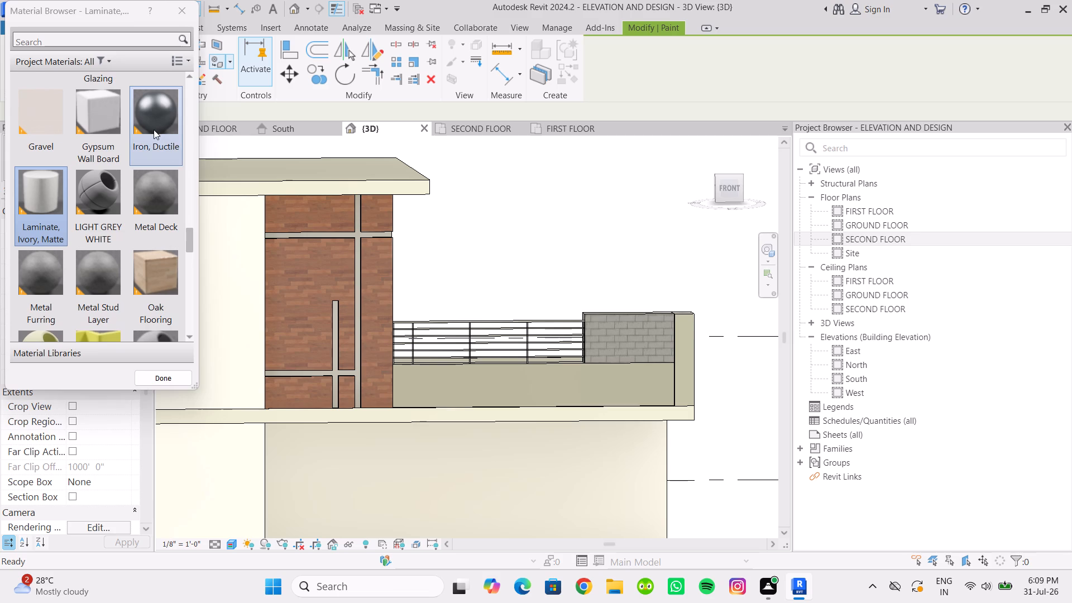
double_click(150, 132)
scroll(497, 315, "up", 6)
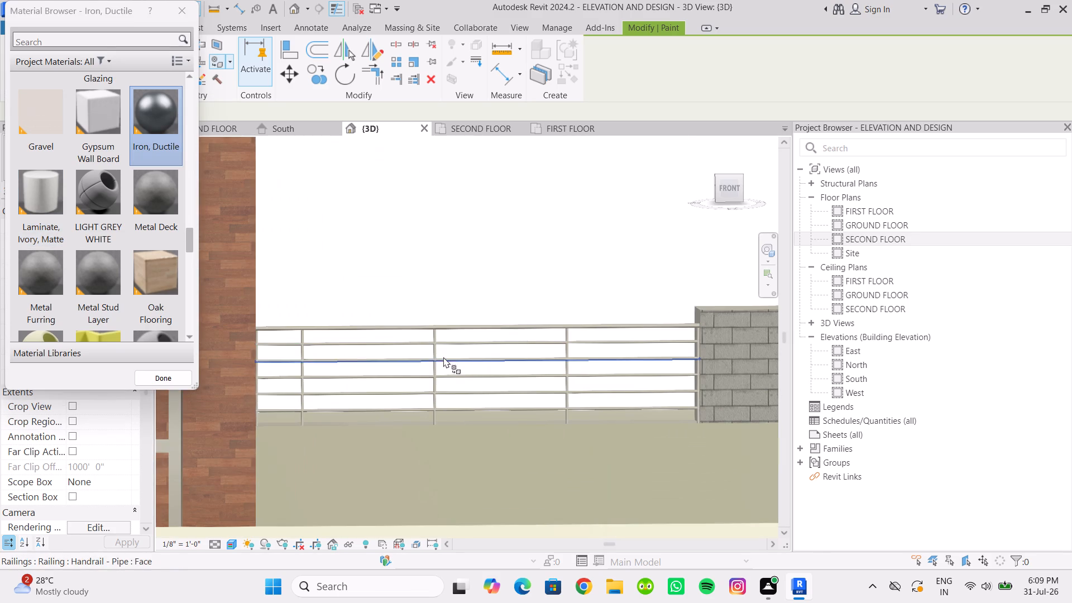
left_click(435, 360)
left_click(433, 355)
scroll(435, 376, "up", 5)
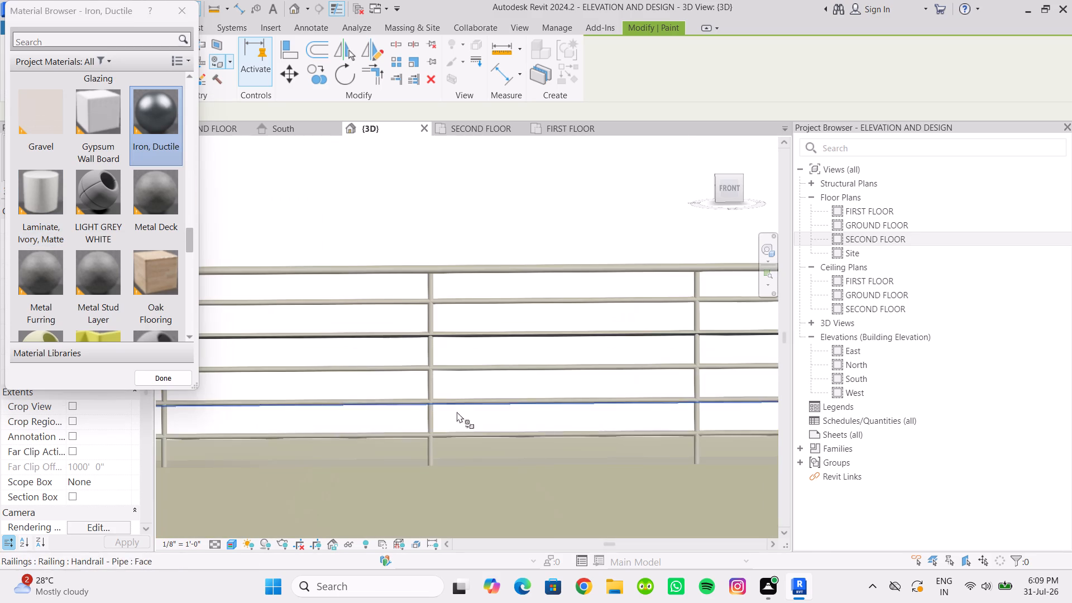
scroll(433, 337, "up", 6)
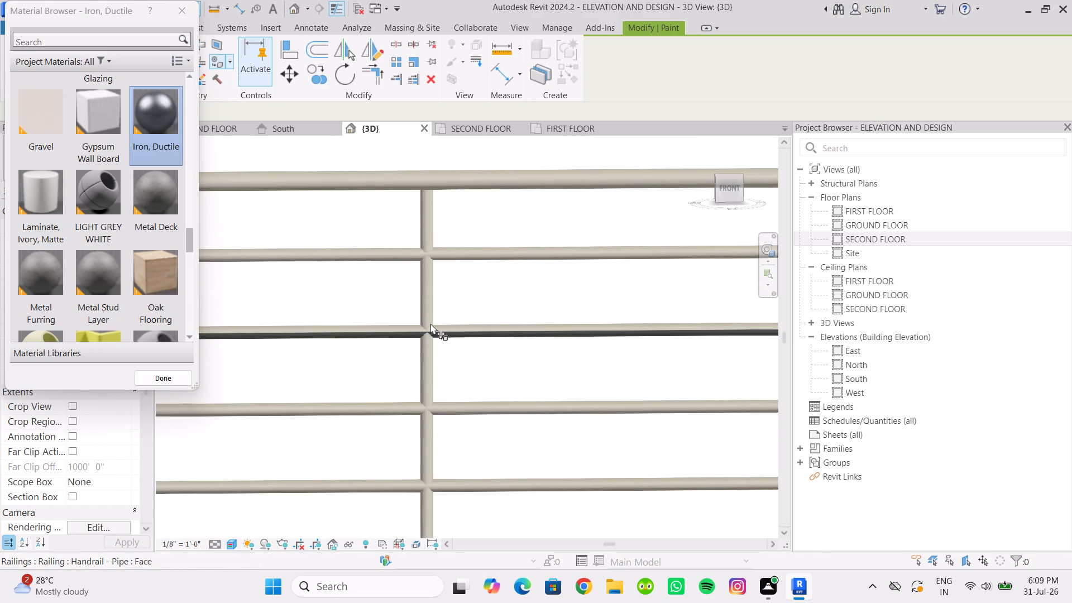
left_click(430, 331)
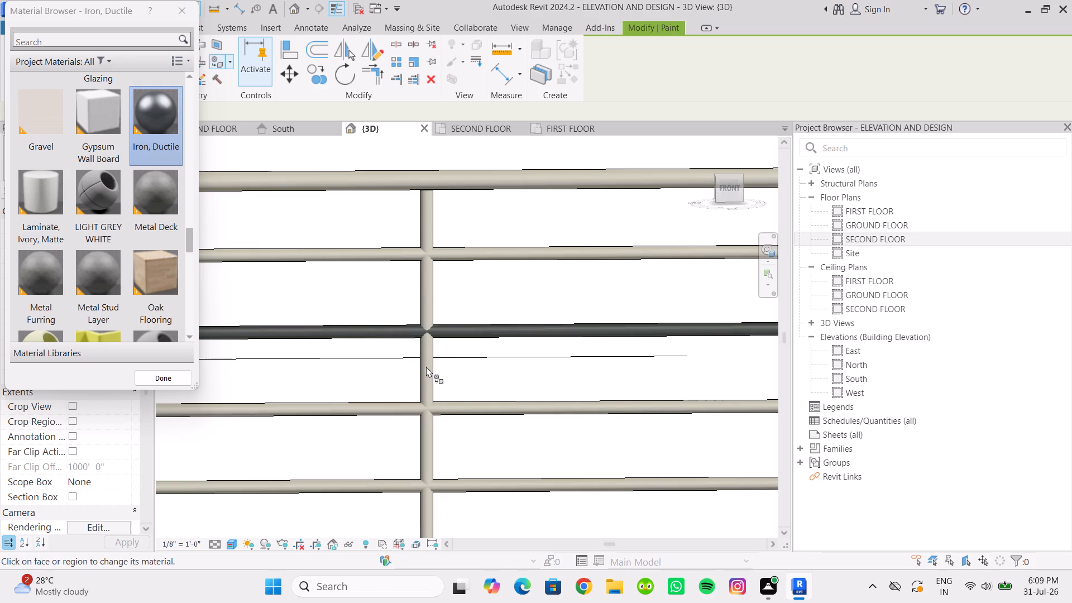
scroll(444, 361, "down", 6)
scroll(500, 419, "down", 3)
scroll(304, 412, "up", 5)
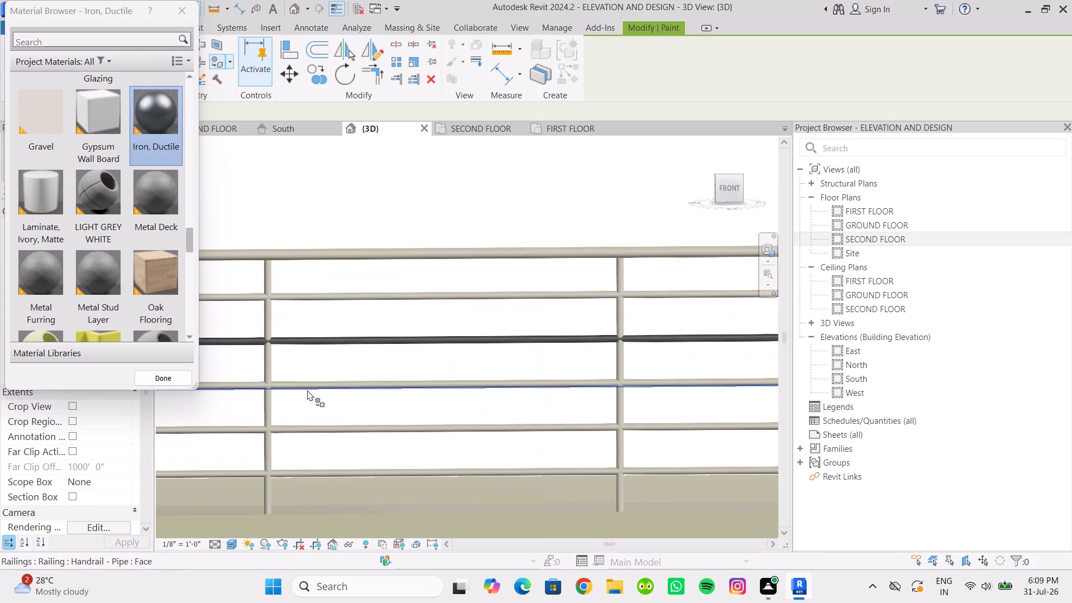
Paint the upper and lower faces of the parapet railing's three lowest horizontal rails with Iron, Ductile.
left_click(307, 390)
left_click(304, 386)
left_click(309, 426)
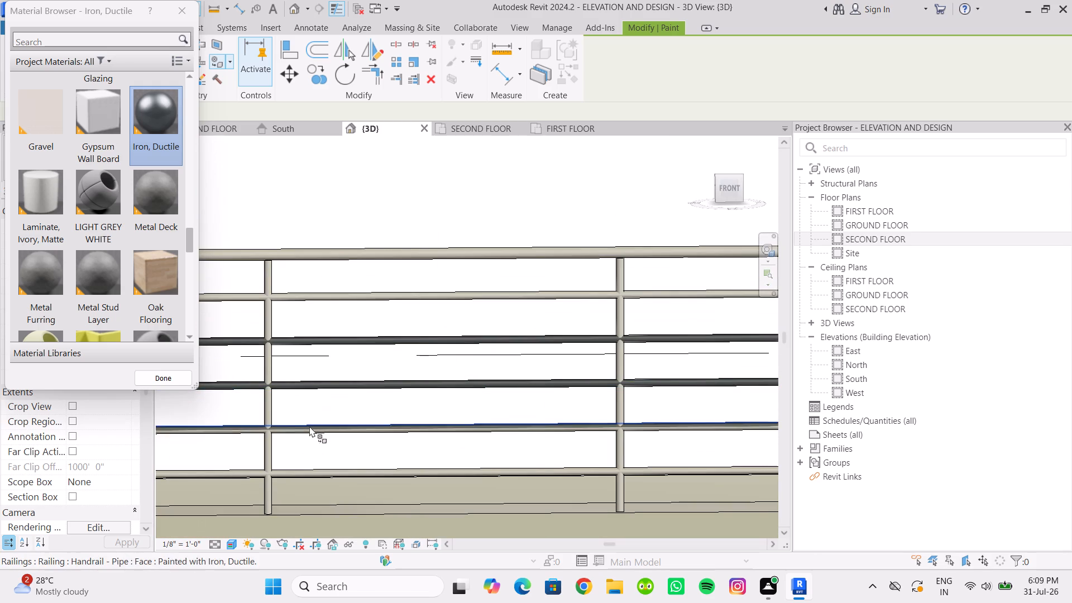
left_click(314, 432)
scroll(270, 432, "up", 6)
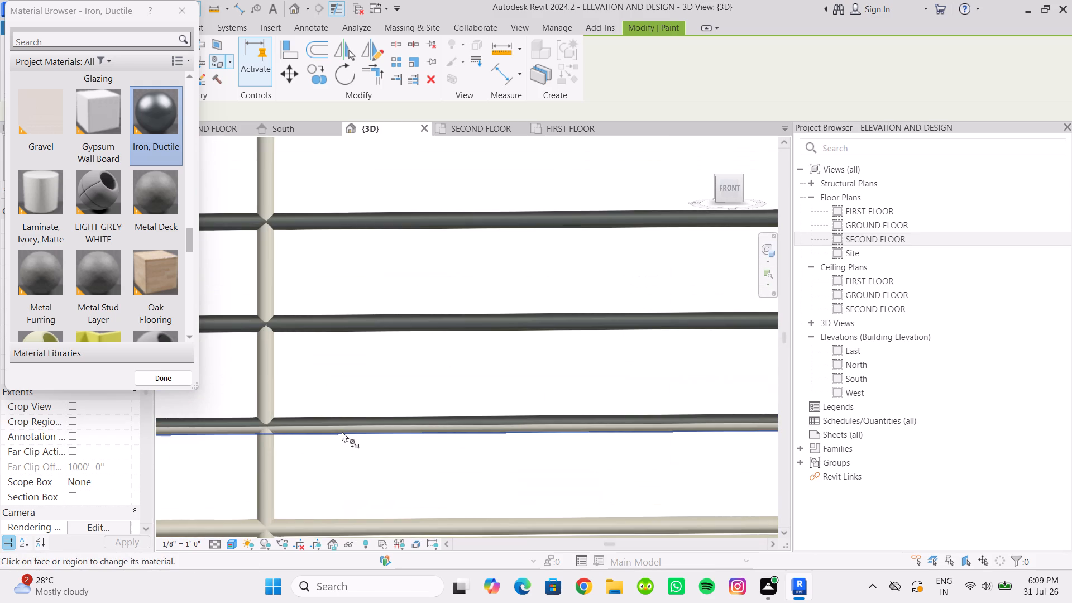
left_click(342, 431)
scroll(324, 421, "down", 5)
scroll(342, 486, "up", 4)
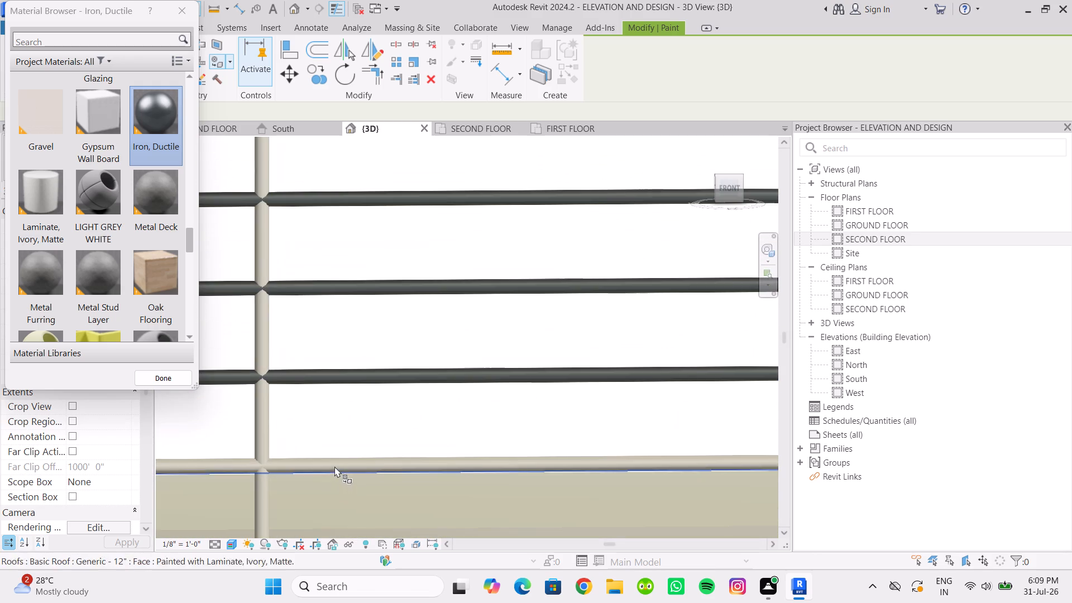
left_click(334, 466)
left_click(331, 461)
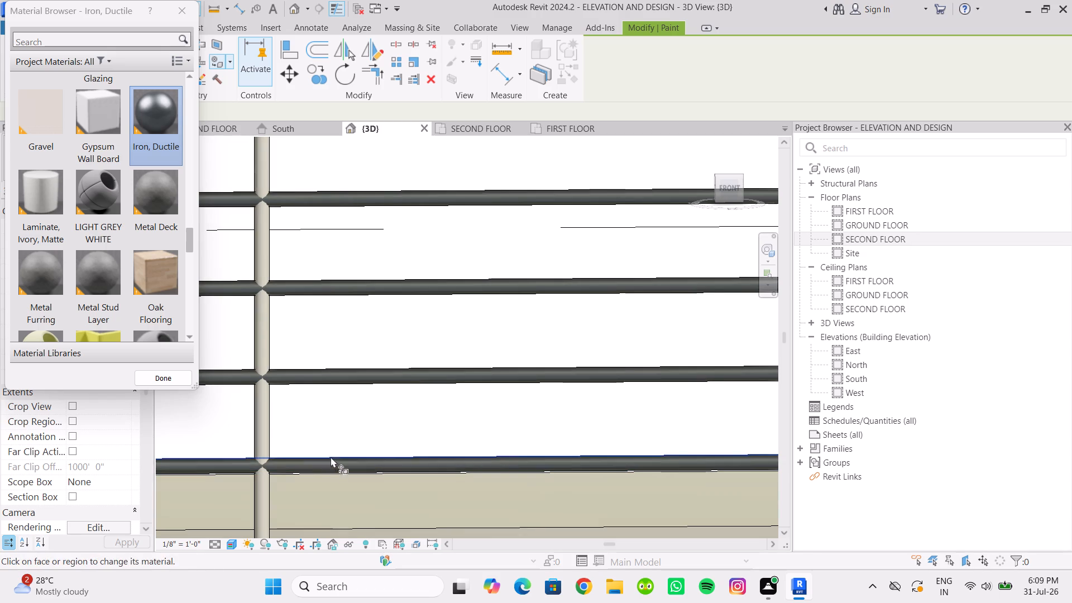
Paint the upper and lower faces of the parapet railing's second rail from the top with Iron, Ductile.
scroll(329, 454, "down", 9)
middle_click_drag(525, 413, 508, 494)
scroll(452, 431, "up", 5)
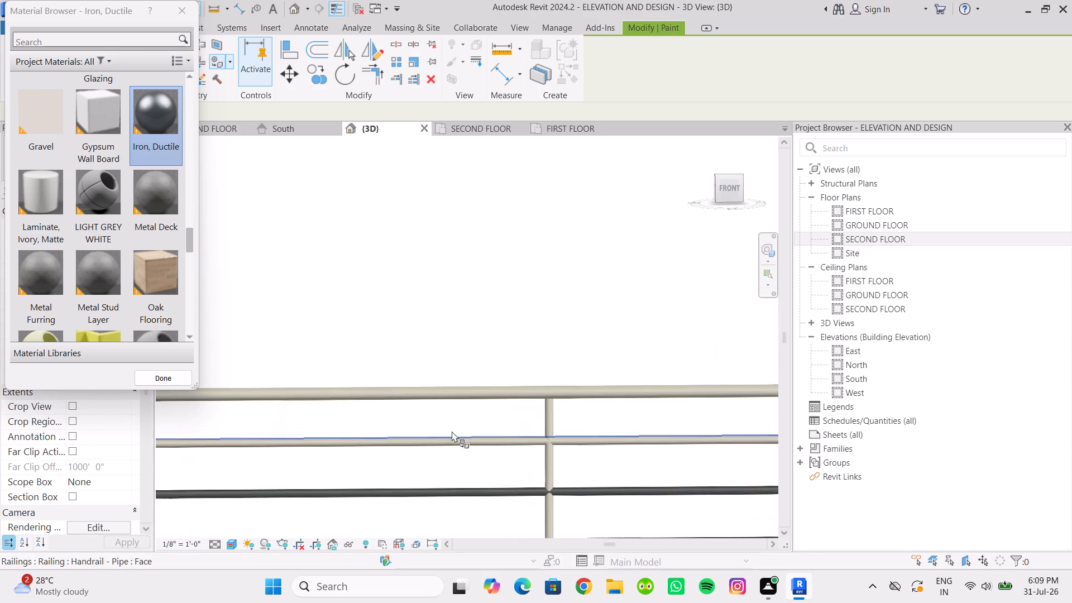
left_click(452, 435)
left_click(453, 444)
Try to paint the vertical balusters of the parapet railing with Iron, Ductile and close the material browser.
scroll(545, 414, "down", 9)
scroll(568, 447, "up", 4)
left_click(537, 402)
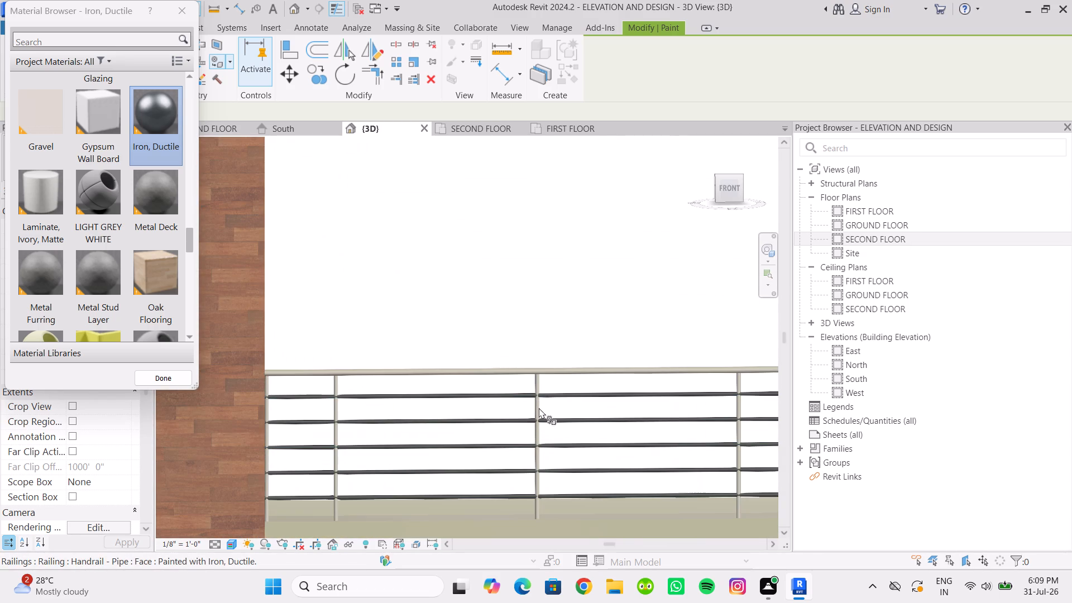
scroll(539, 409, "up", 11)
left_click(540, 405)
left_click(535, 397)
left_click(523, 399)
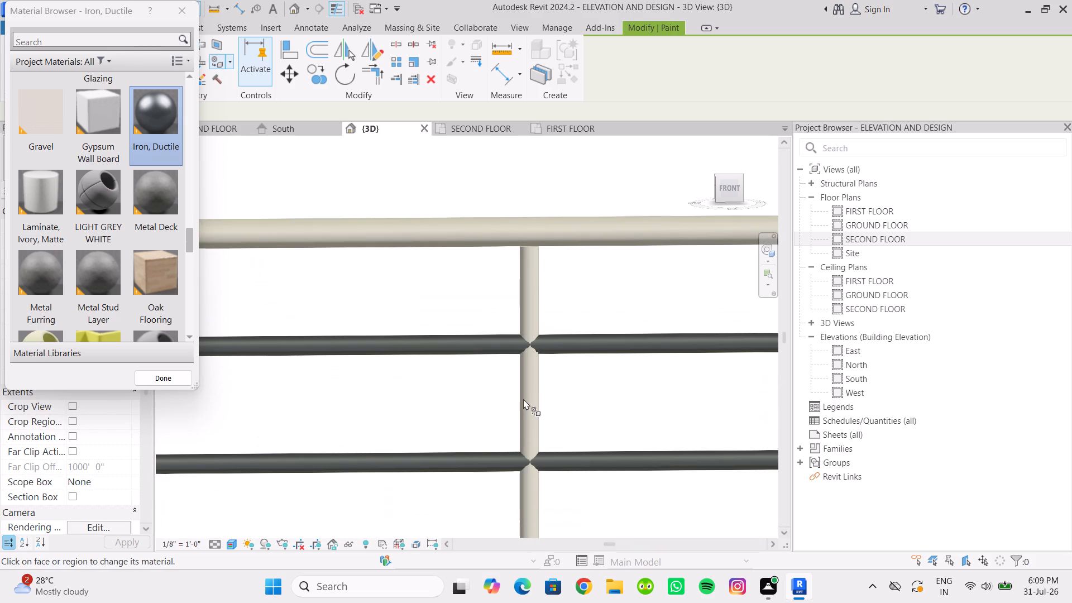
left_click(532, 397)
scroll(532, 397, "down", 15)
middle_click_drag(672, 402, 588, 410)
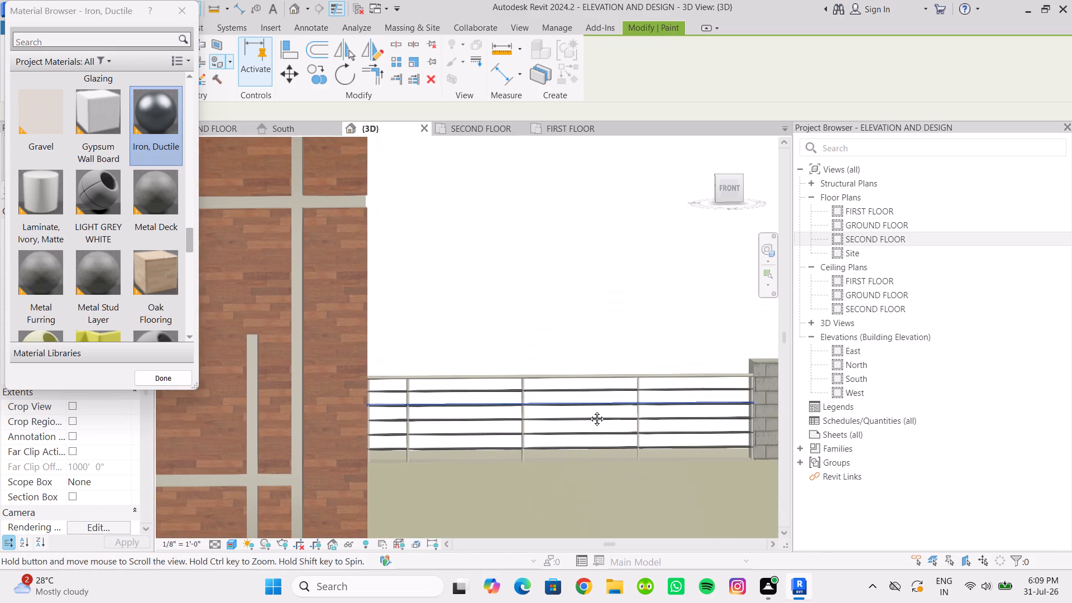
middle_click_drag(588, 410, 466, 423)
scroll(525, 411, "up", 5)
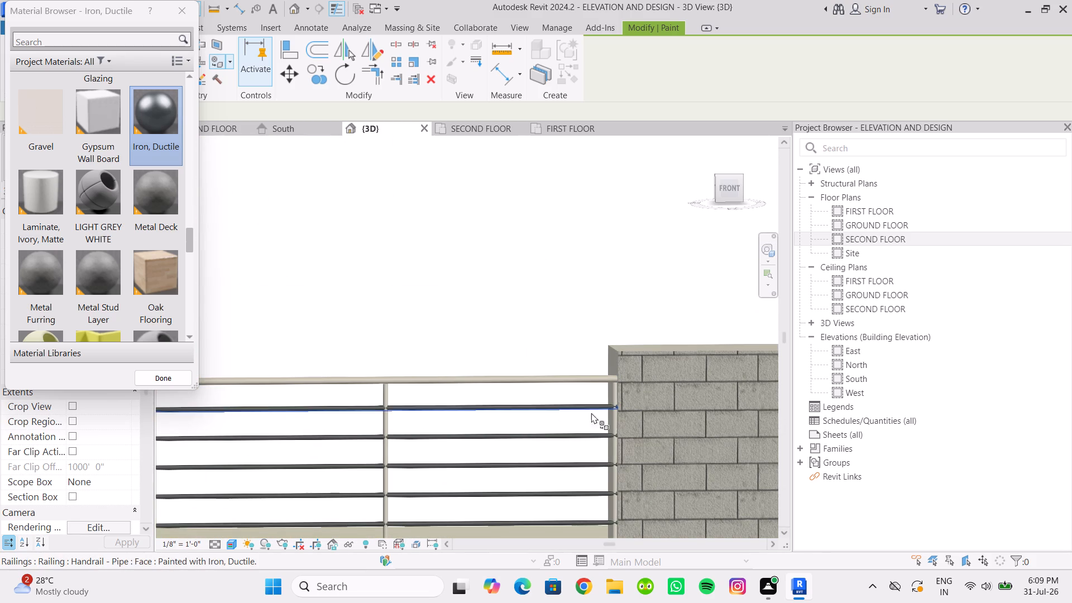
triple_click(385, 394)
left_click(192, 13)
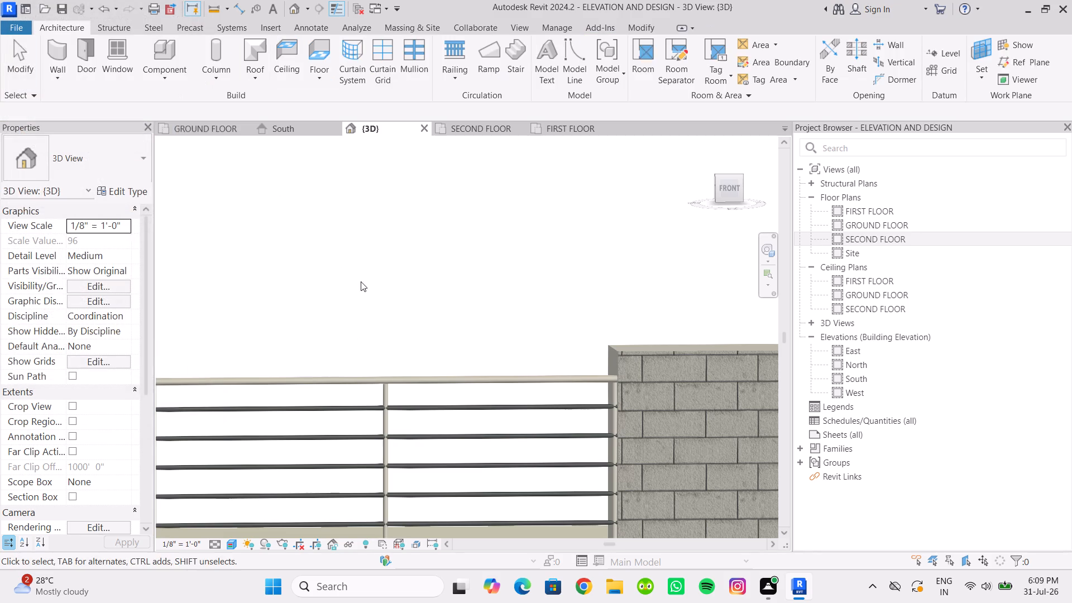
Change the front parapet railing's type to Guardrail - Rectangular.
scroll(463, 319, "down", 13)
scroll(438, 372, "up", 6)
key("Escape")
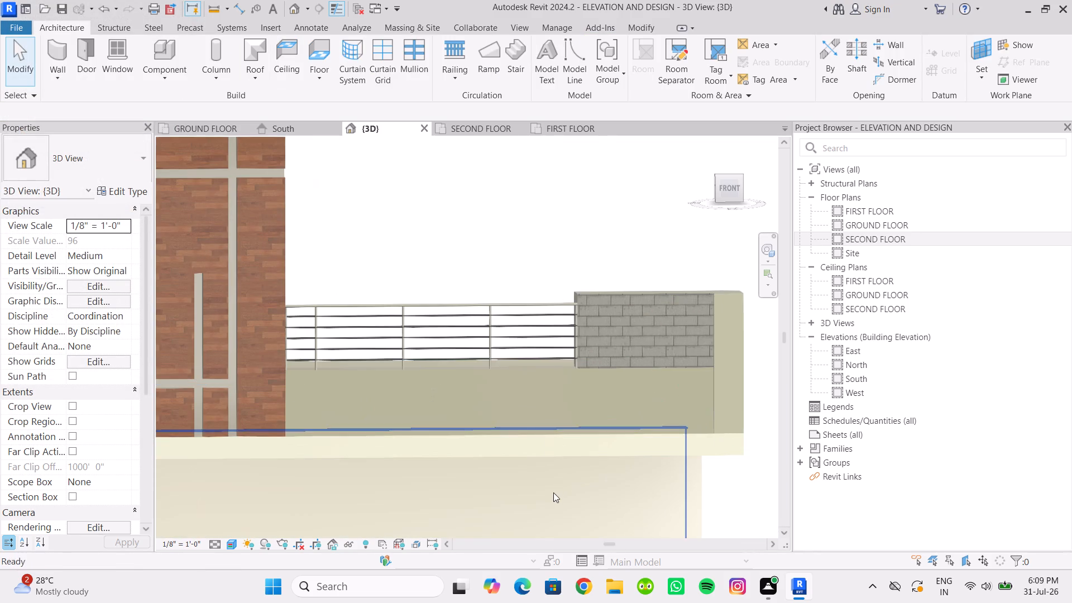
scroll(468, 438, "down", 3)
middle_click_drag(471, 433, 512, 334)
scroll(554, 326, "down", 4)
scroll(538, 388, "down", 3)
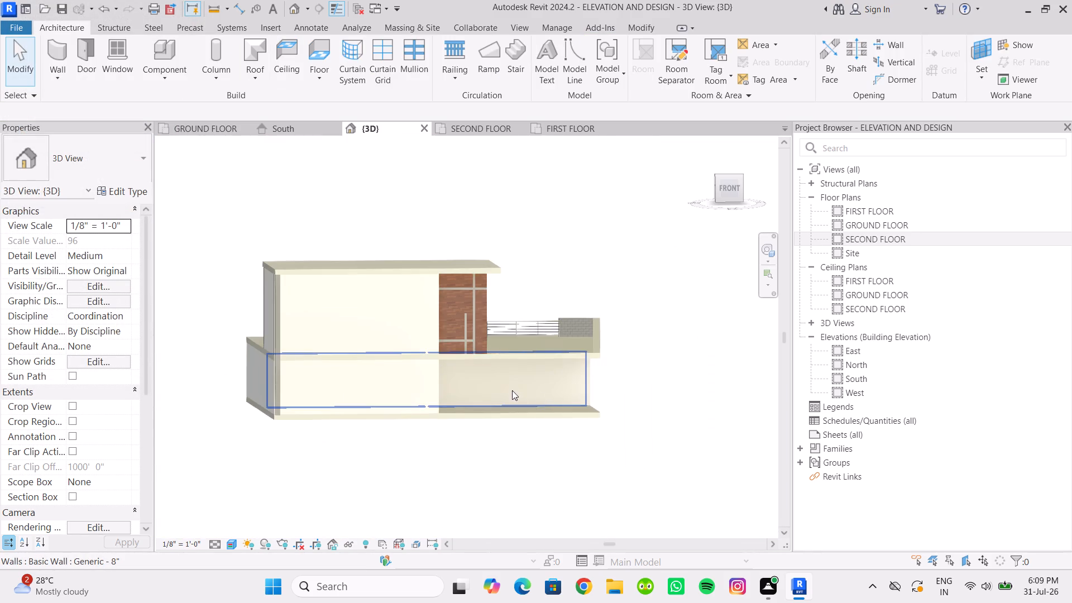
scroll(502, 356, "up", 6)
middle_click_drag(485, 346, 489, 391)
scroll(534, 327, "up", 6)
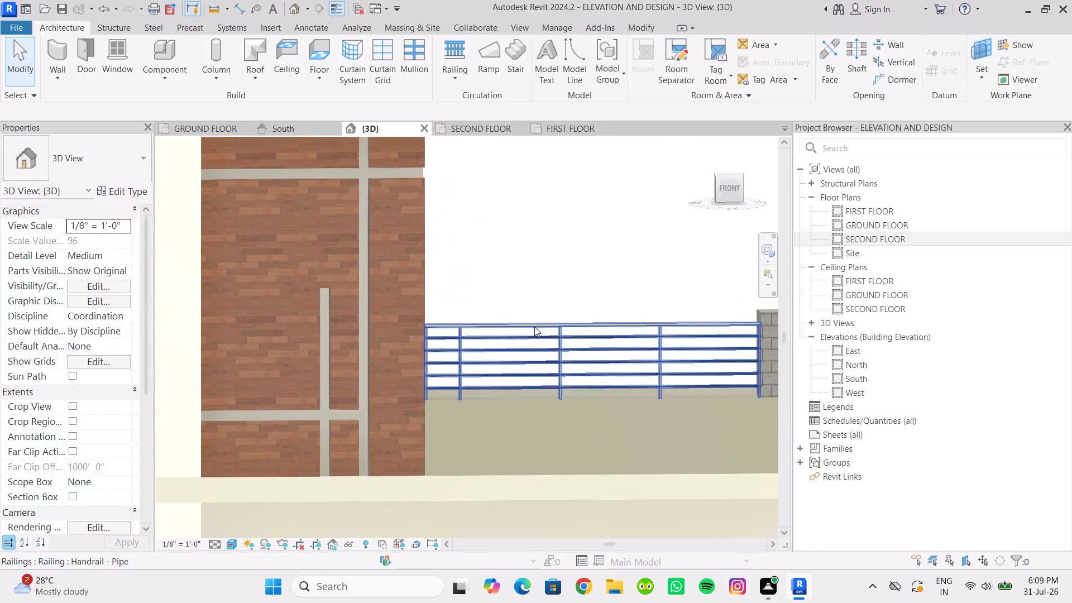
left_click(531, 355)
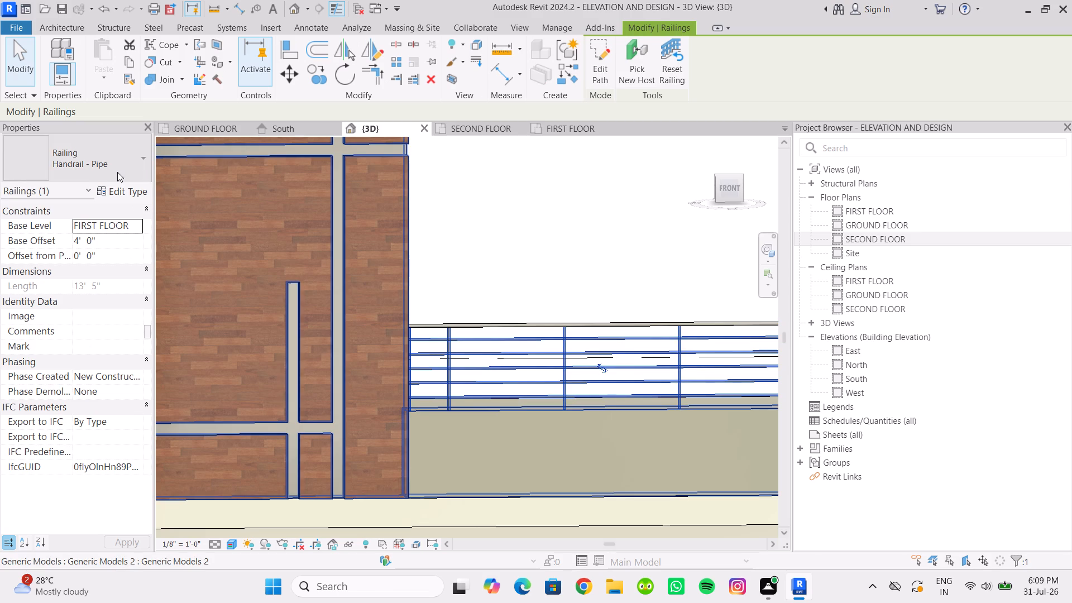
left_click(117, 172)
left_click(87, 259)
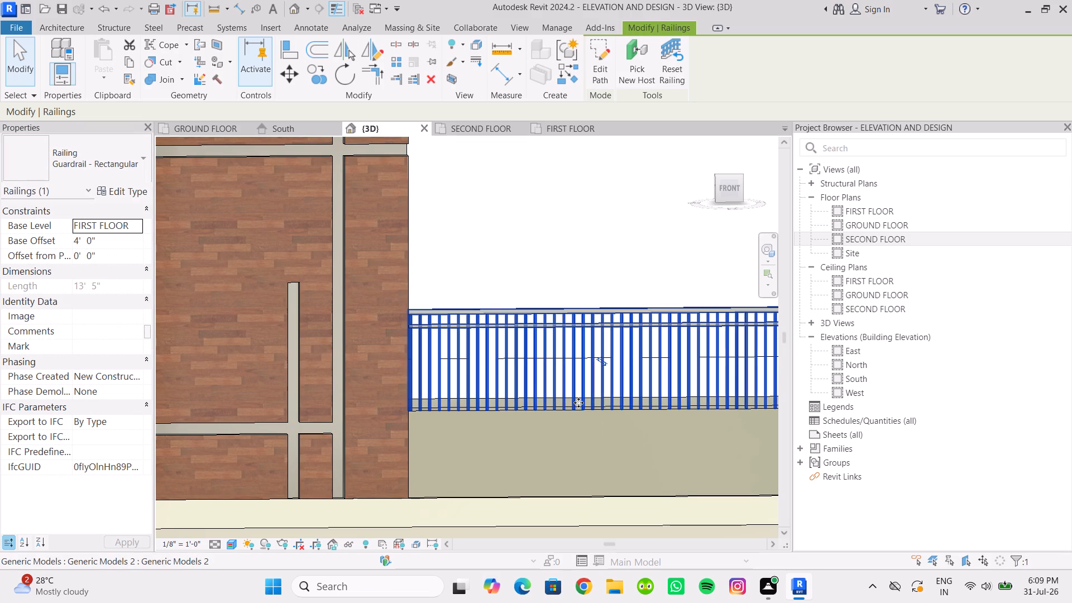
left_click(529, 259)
Examine the rectangular guardrail on the front parapet between the brick wall and the block wall, close up and from afar.
scroll(558, 260, "down", 4)
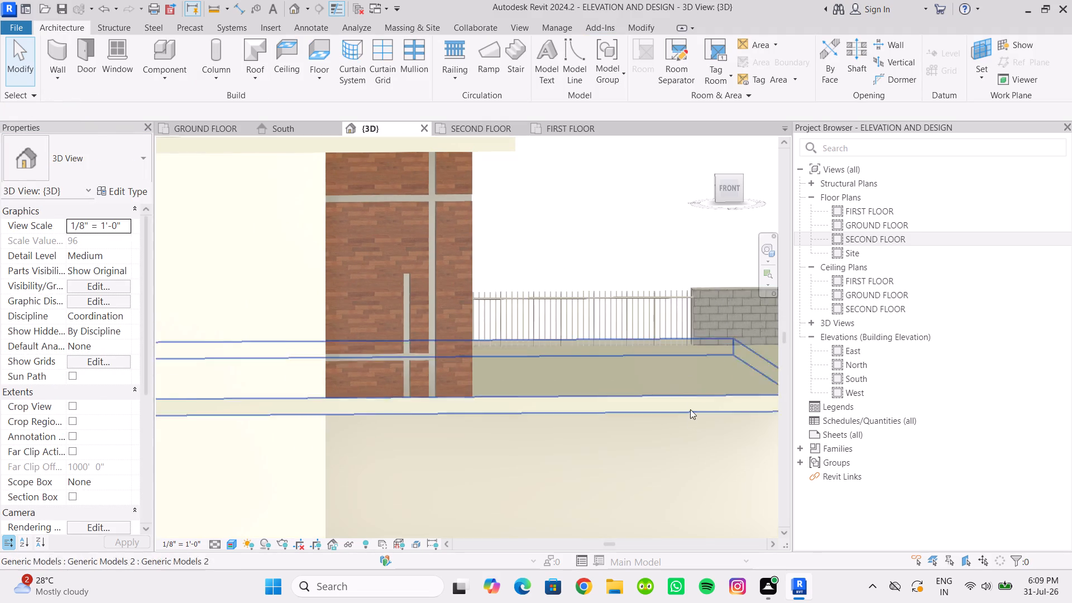
scroll(577, 507, "down", 2)
scroll(537, 353, "up", 6)
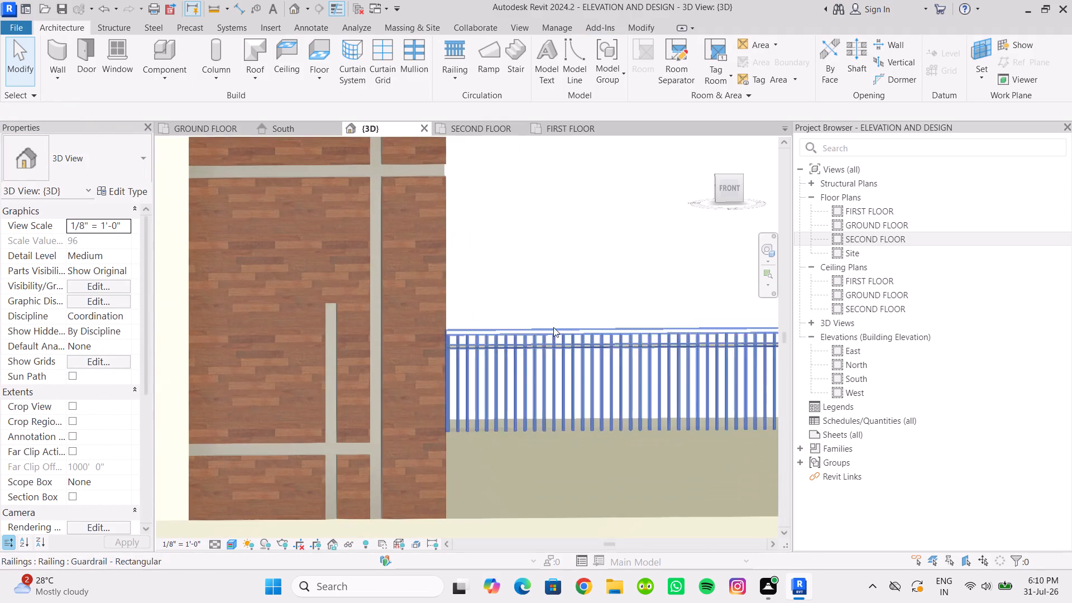
scroll(555, 309, "up", 6)
scroll(378, 343, "up", 5)
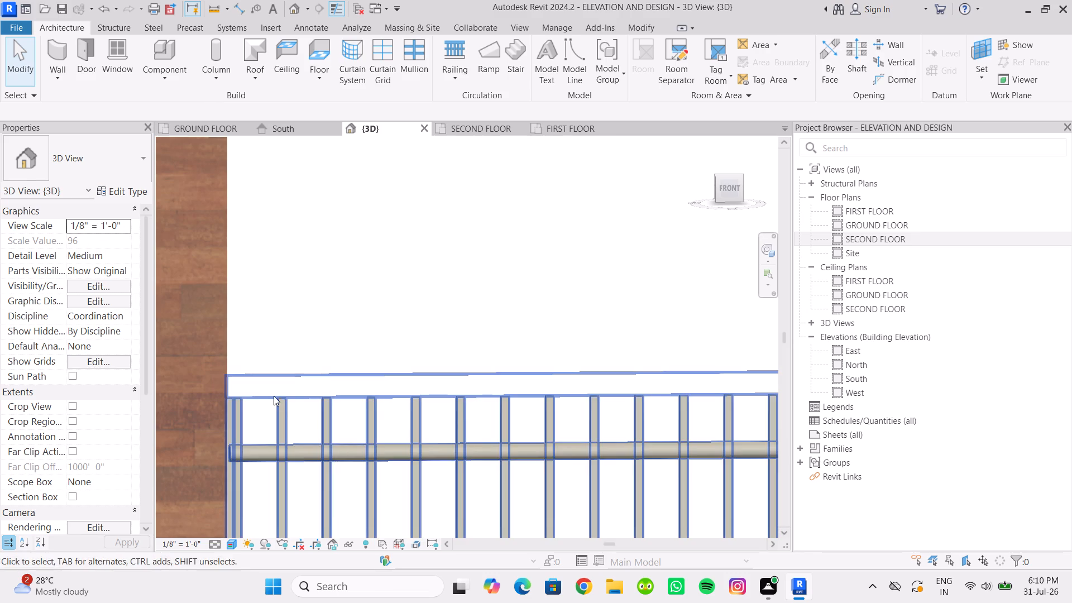
left_click(275, 387)
scroll(371, 329, "down", 13)
middle_click_drag(507, 343, 284, 375)
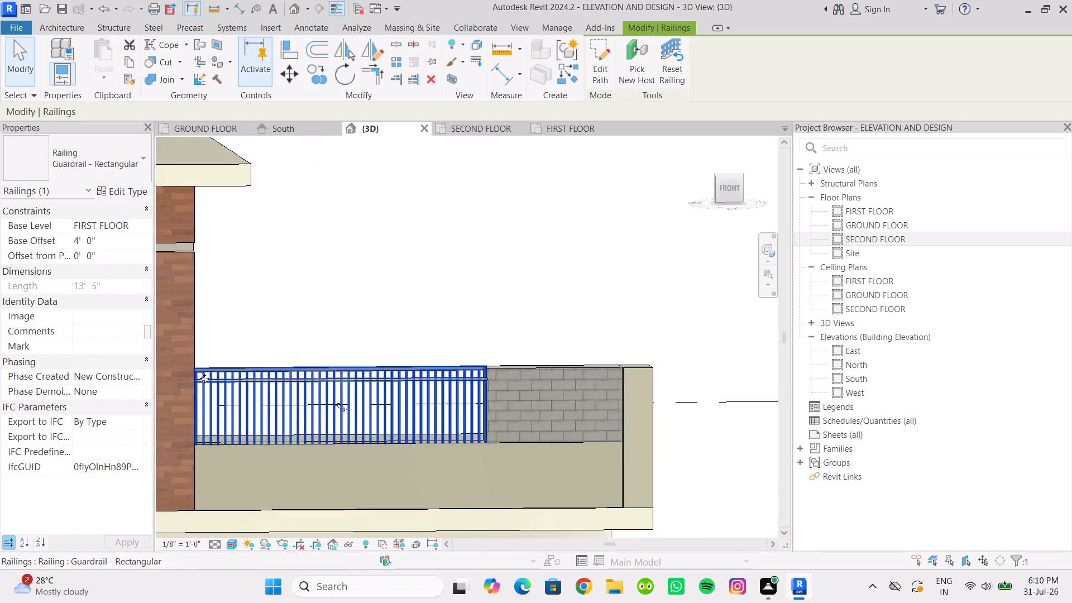
scroll(290, 365, "down", 5)
left_click(596, 281)
key("Escape")
key("Escape")
key("Escape")
Change the front parapet railing's type to Glass Panel - Bottom Fill.
middle_click_drag(346, 331, 348, 331)
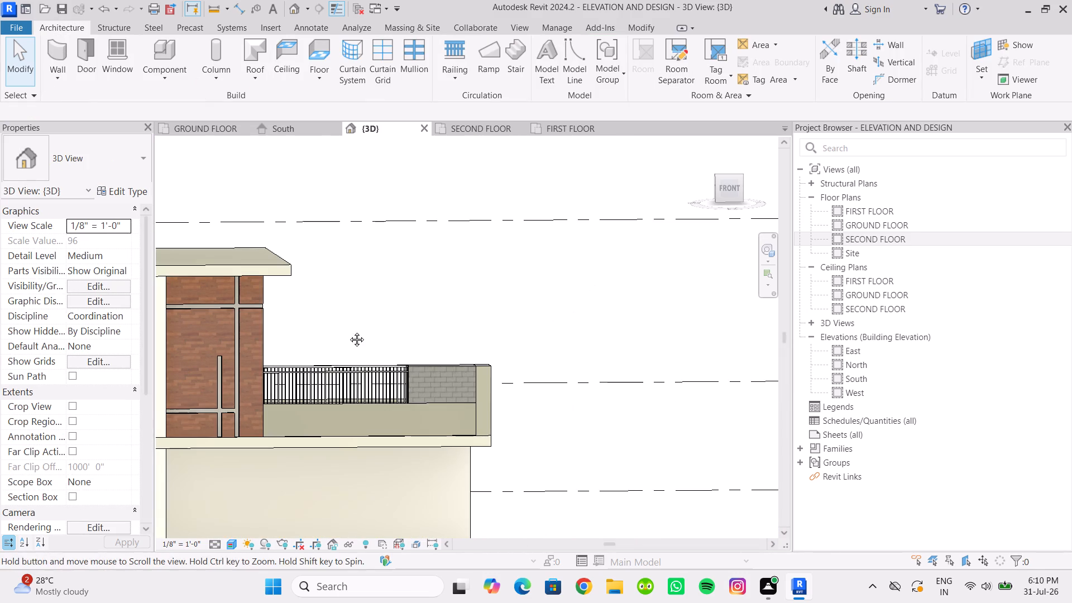
middle_click_drag(348, 331, 506, 293)
scroll(513, 361, "up", 3)
left_click(481, 353)
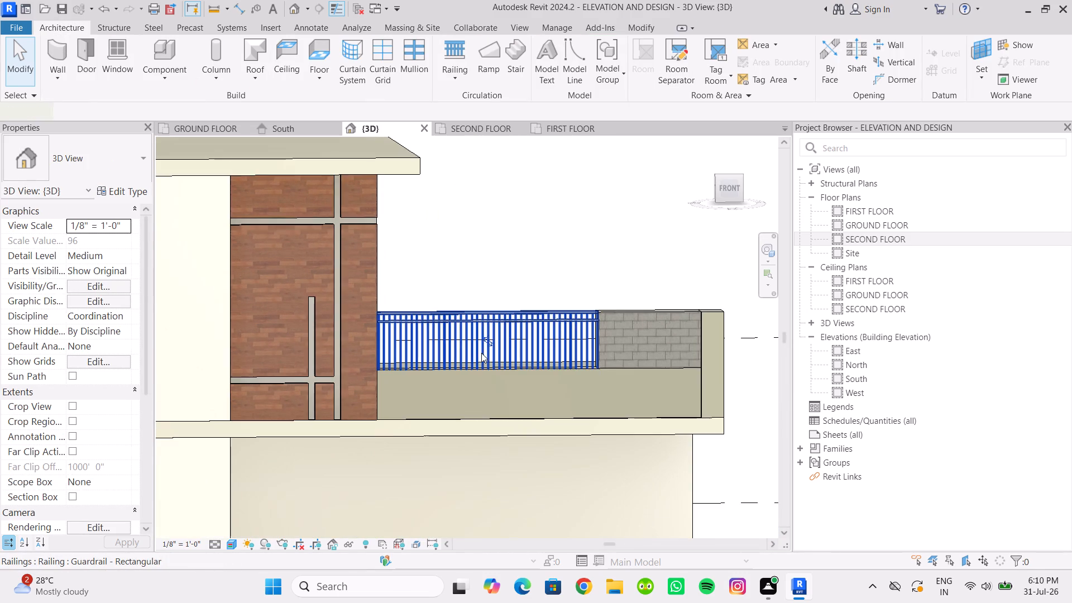
left_click(116, 173)
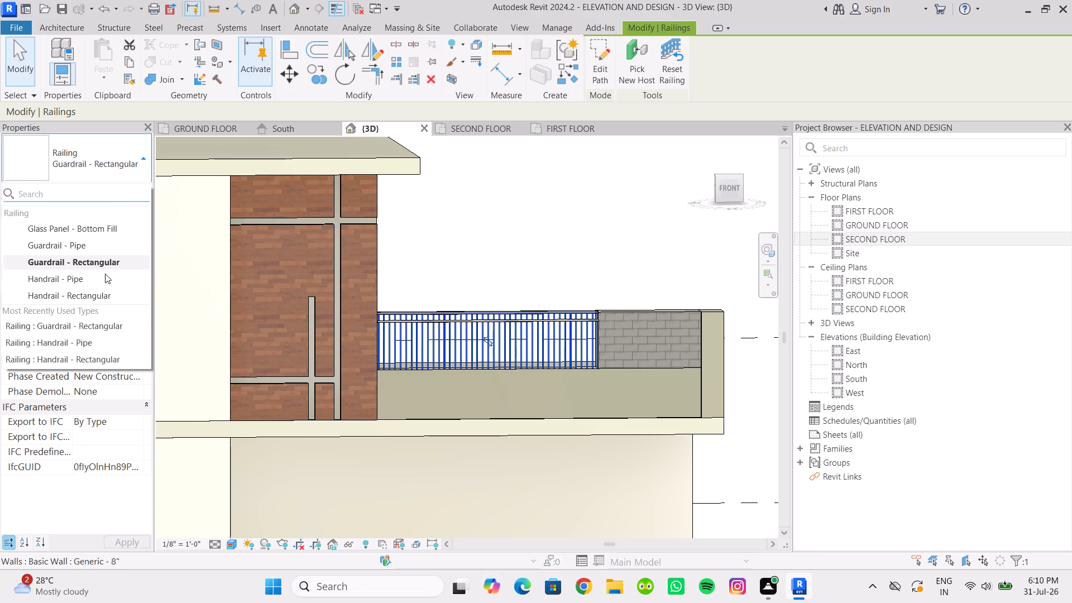
left_click(94, 231)
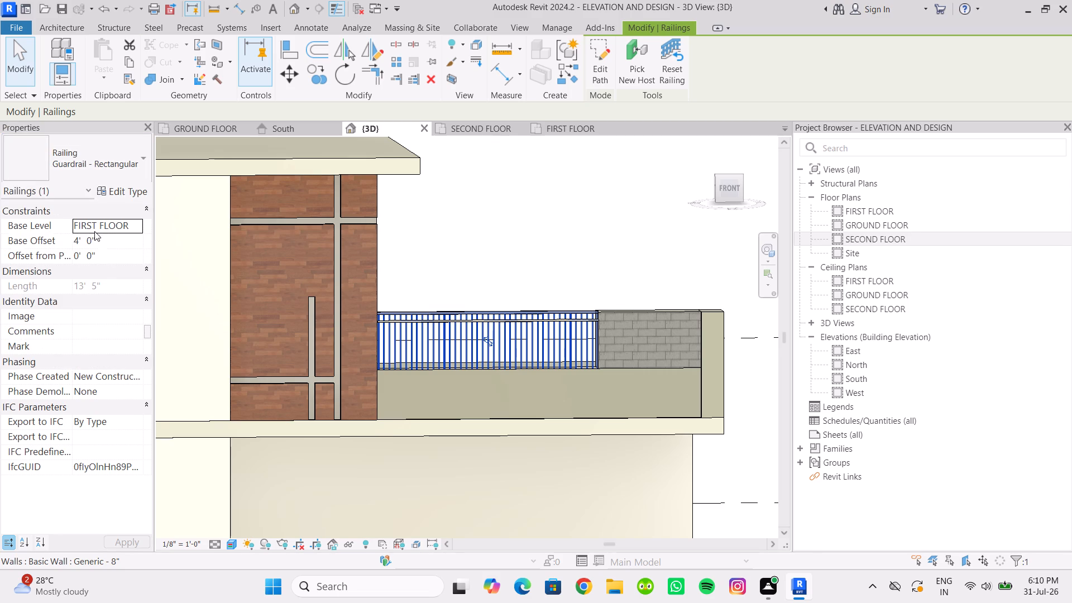
left_click(552, 250)
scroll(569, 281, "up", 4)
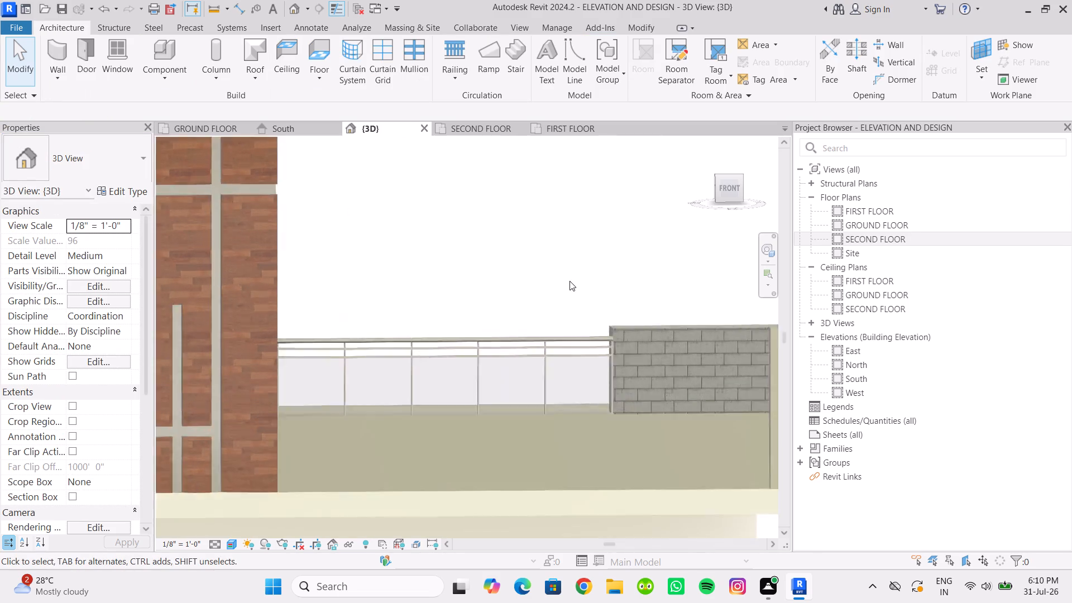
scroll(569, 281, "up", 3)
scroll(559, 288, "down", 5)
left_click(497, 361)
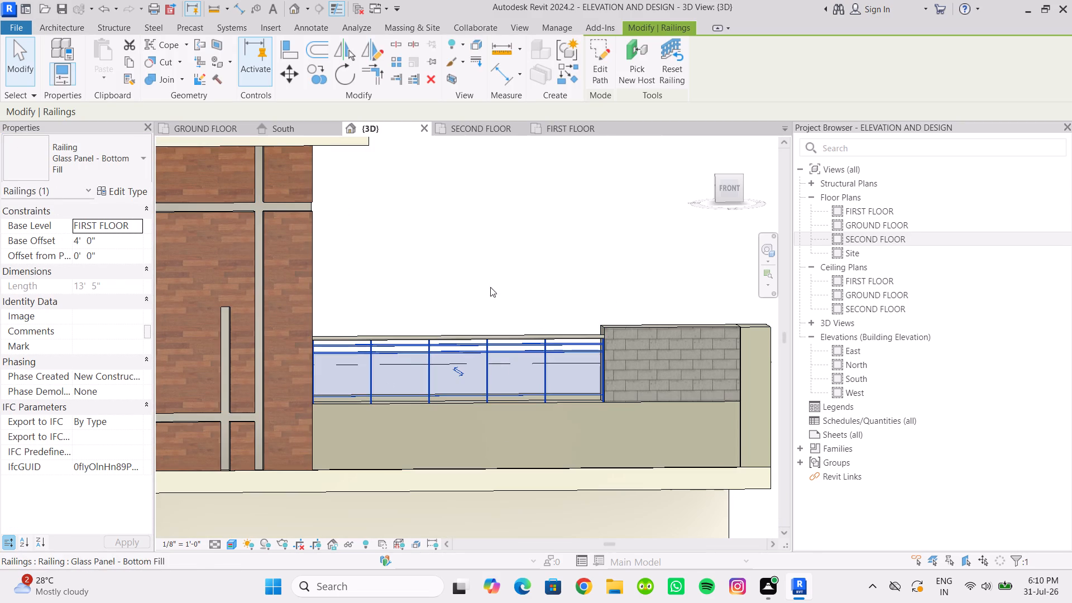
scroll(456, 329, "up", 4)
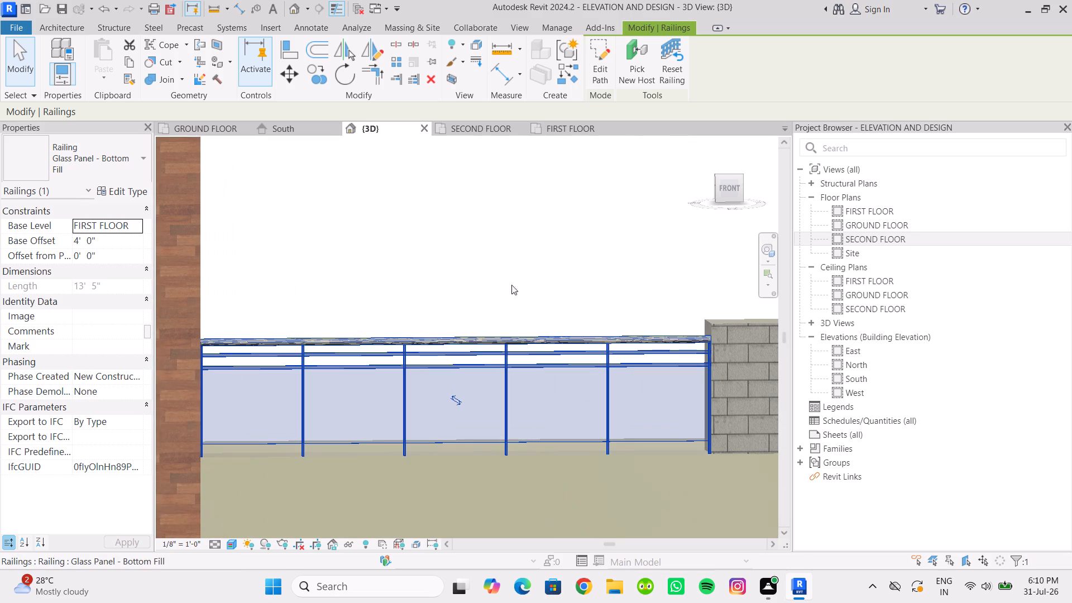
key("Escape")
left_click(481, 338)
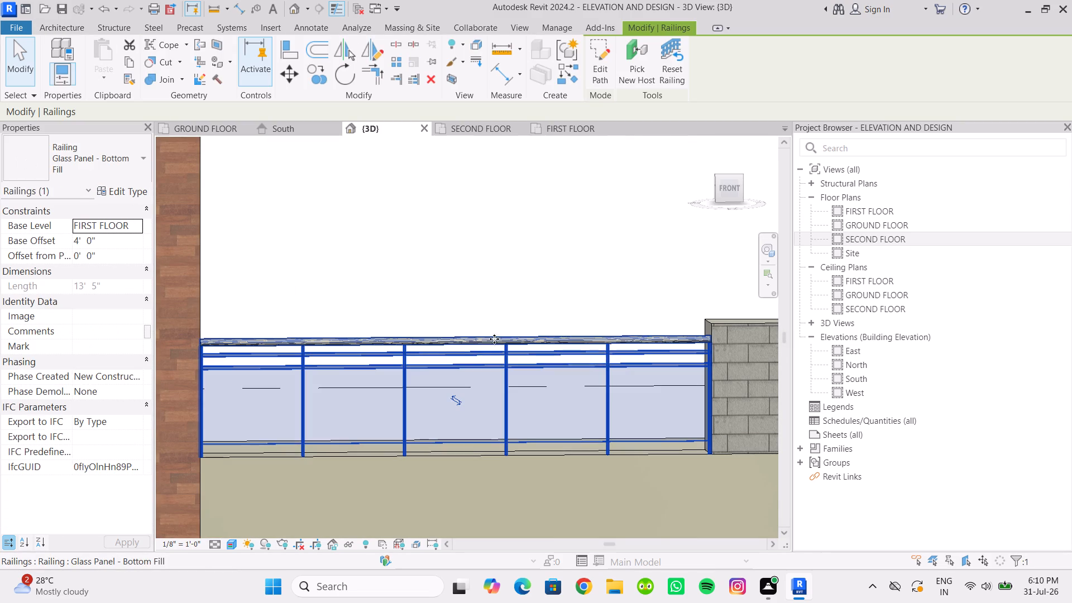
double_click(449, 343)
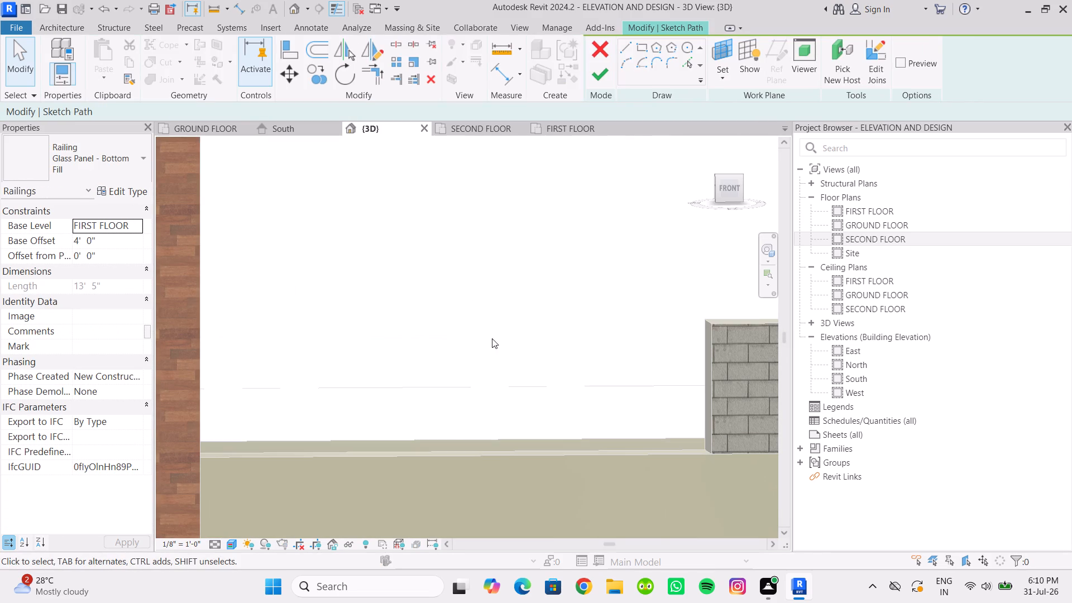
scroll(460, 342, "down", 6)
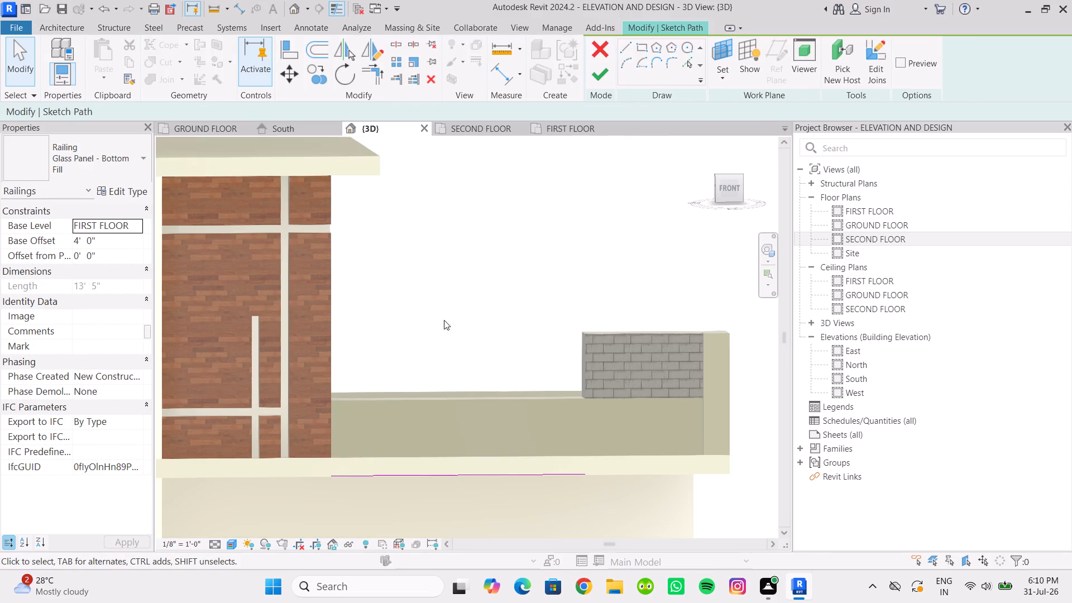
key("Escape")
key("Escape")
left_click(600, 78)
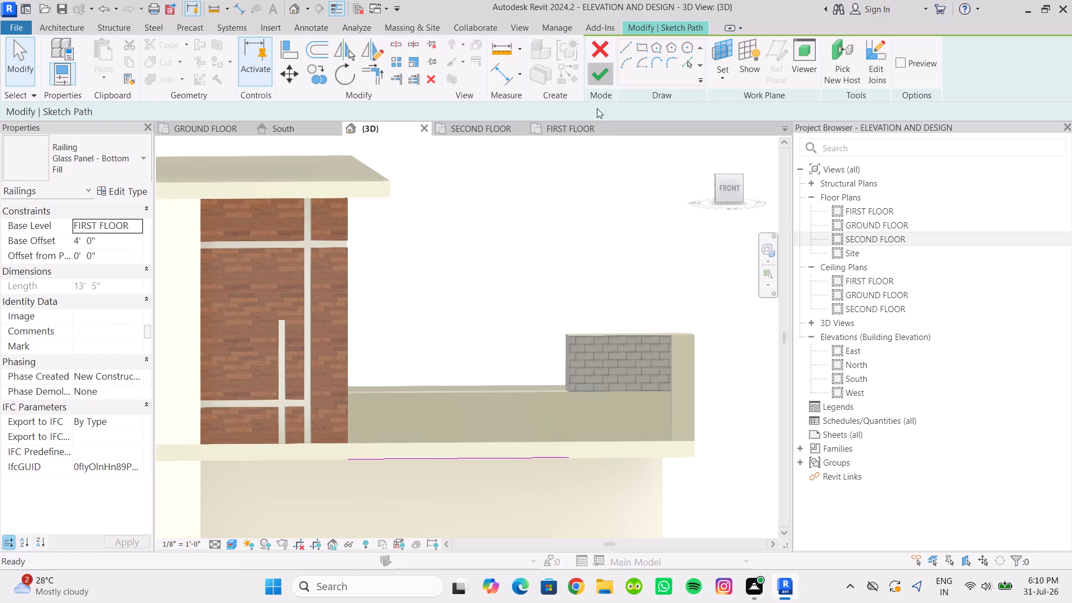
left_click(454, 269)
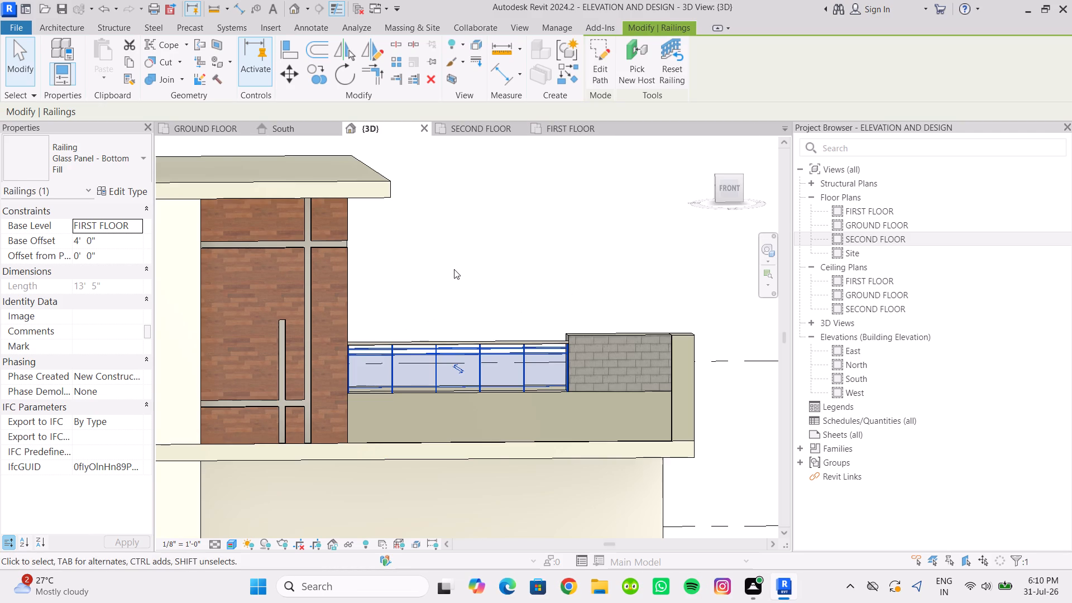
Examine the glass panel railing on the front parapet from several angles around the house and close up from the front.
scroll(439, 322, "down", 9)
scroll(467, 370, "up", 5)
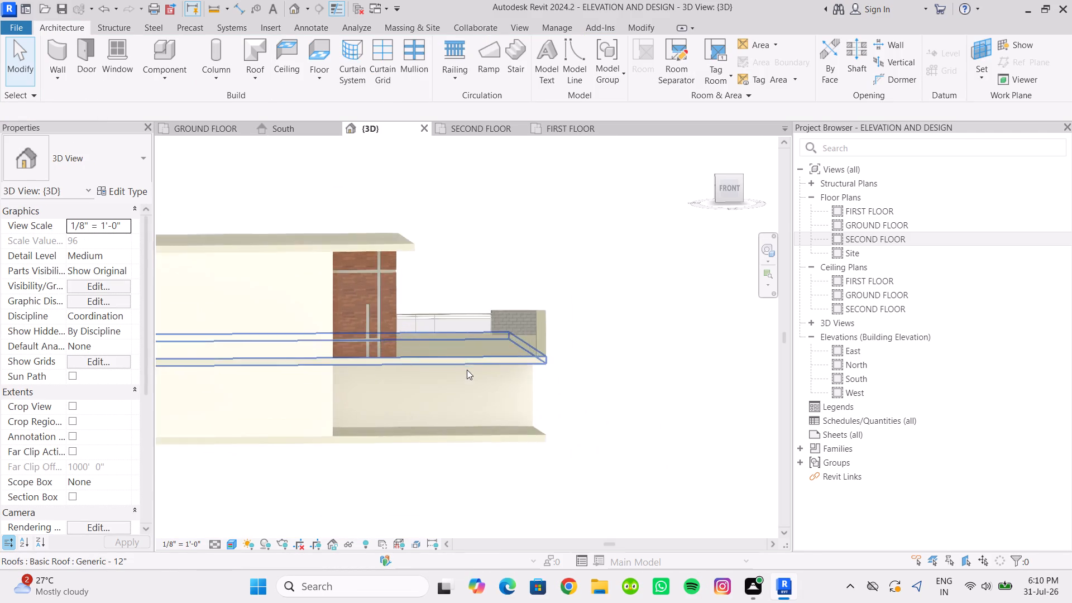
scroll(460, 368, "down", 4)
middle_click_drag(443, 372, 328, 510, "shift")
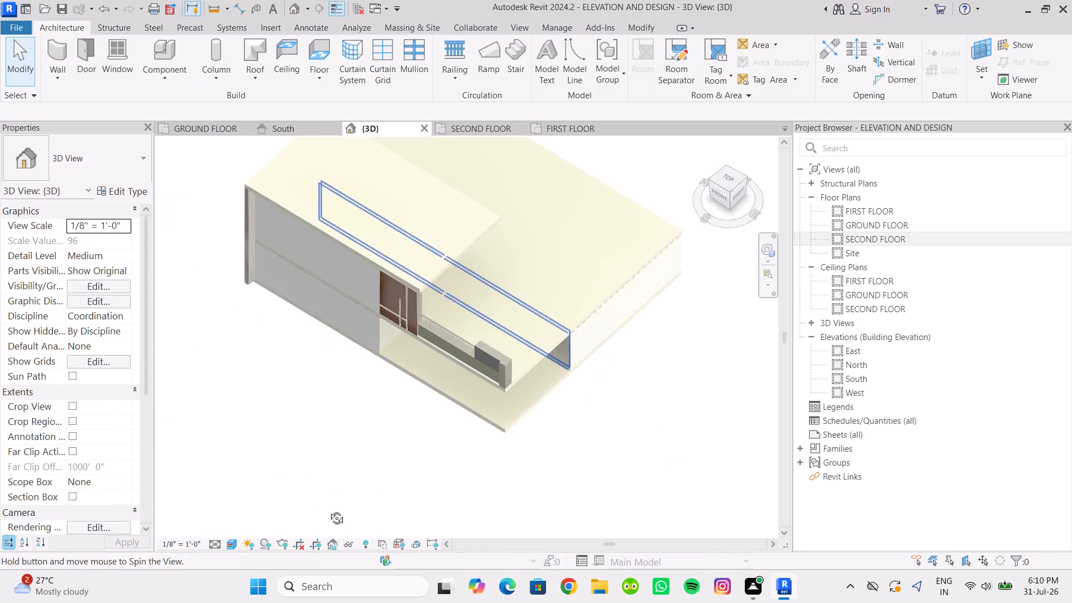
middle_click_drag(328, 510, 454, 361, "shift")
scroll(465, 353, "down", 8)
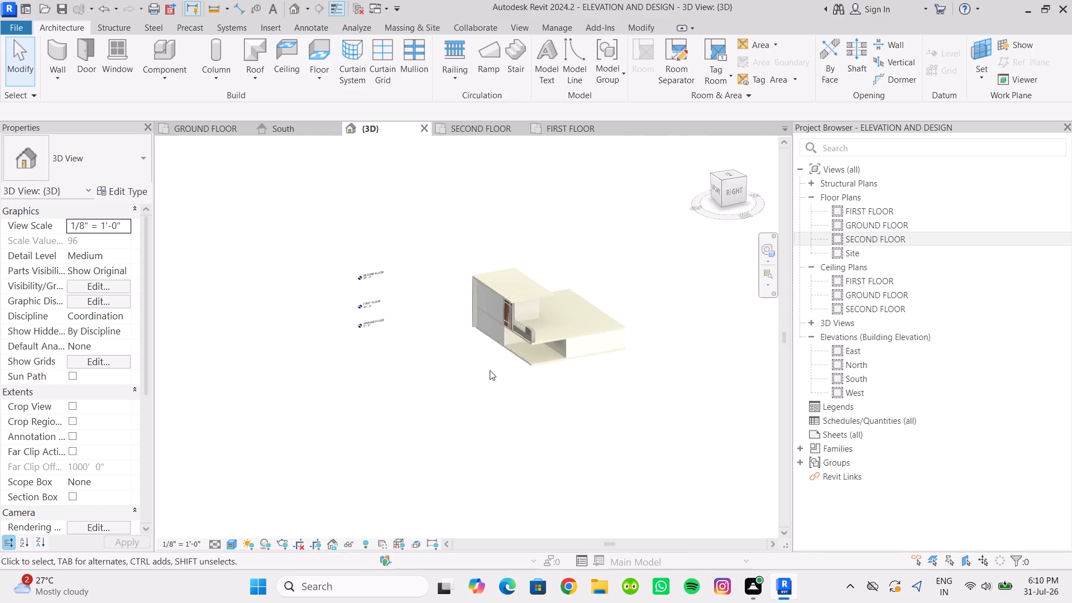
middle_click_drag(512, 360, 706, 268, "shift")
scroll(513, 358, "up", 1, "shift")
scroll(539, 319, "up", 9)
middle_click_drag(442, 386, 423, 417, "shift")
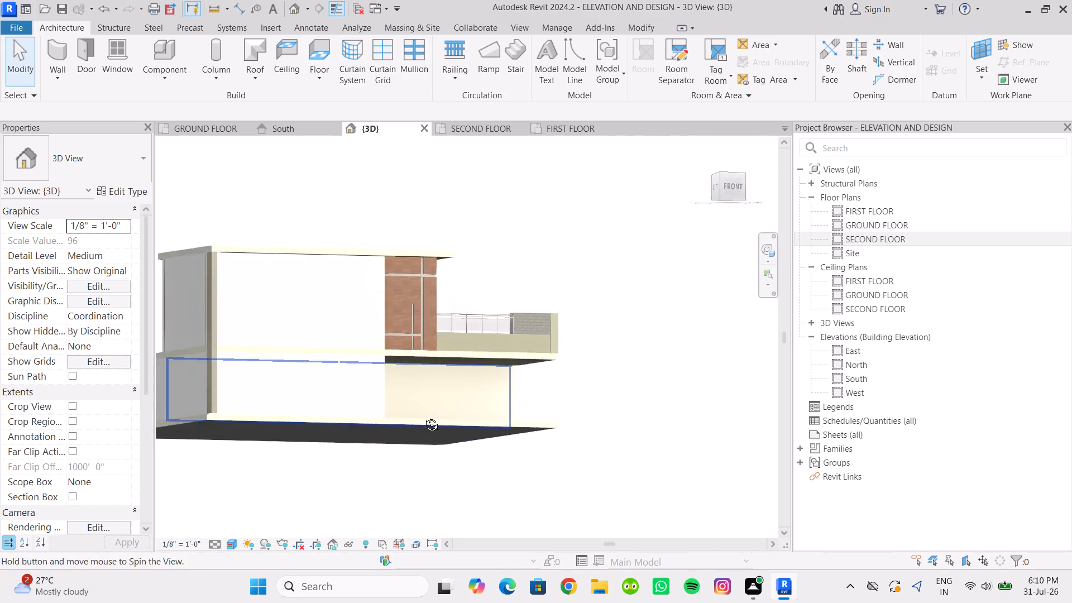
middle_click_drag(423, 417, 391, 424, "shift")
scroll(471, 314, "up", 11)
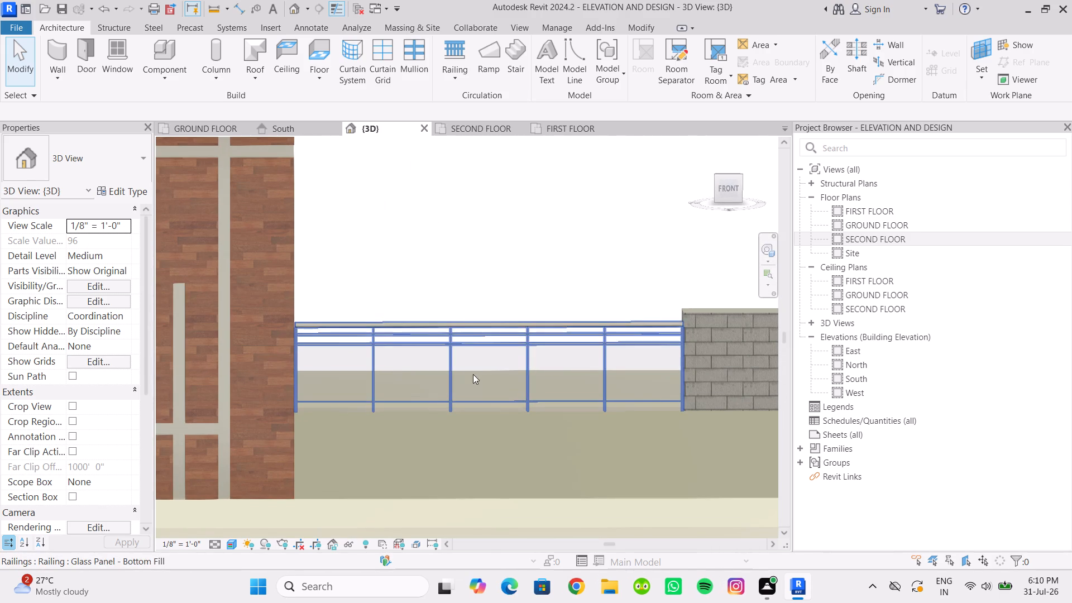
left_click(462, 326)
left_click(500, 227)
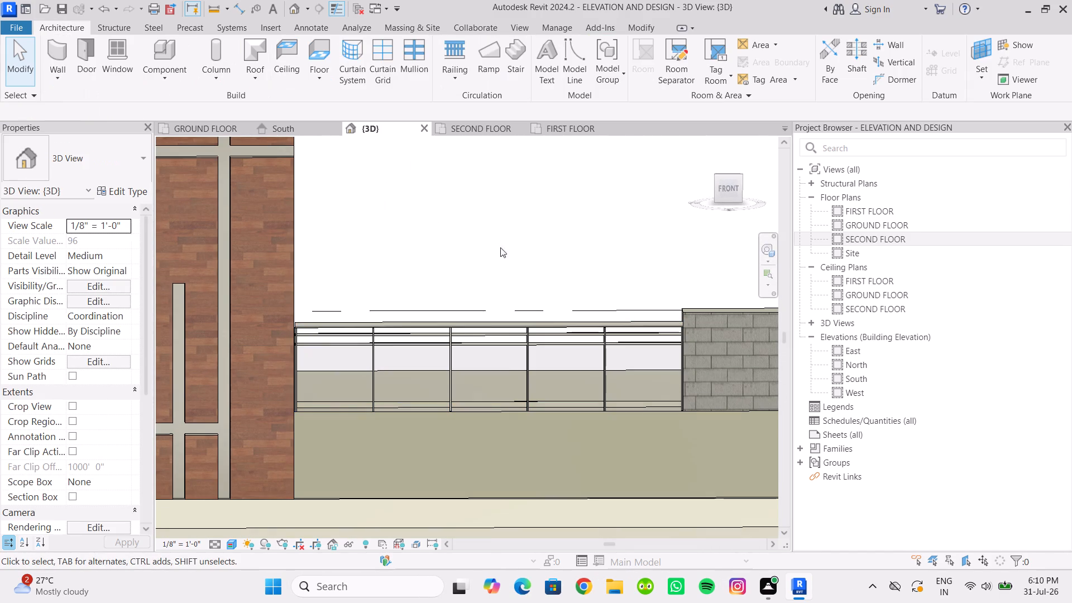
scroll(457, 348, "up", 5)
scroll(485, 326, "down", 4)
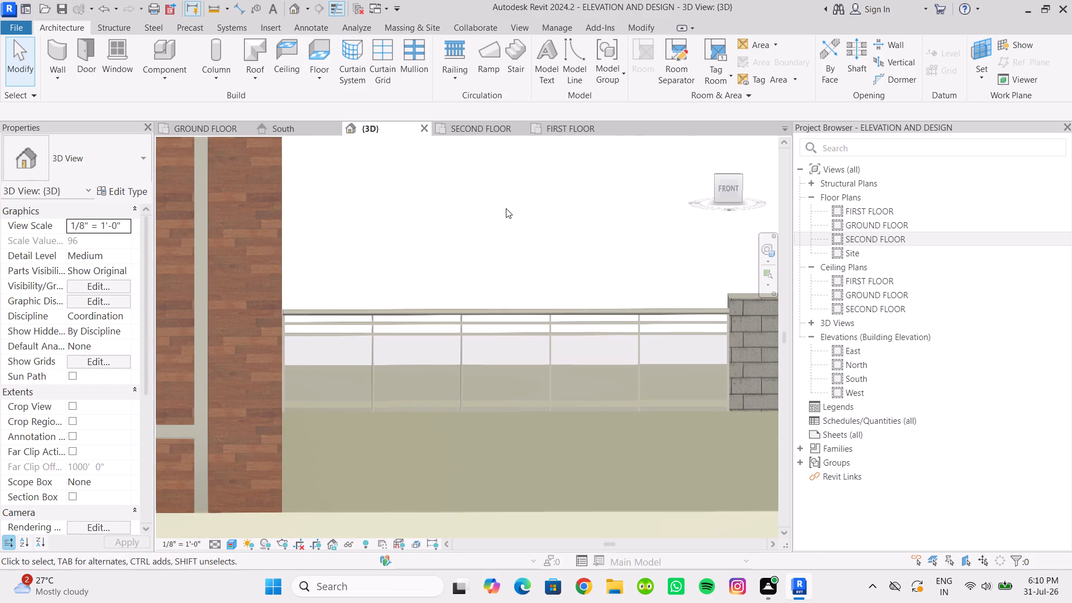
scroll(552, 224, "down", 4)
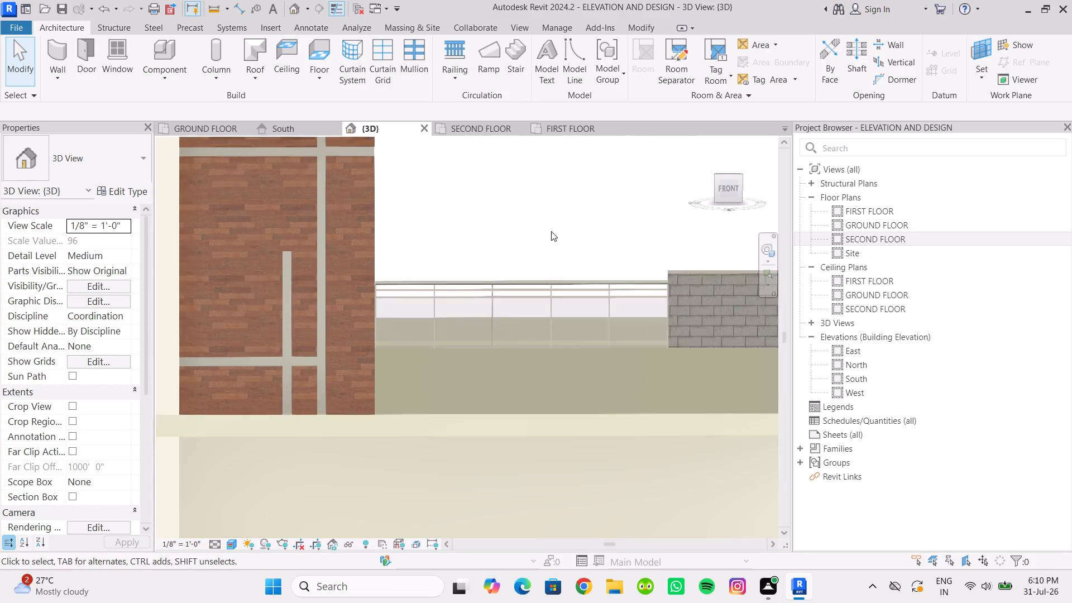
scroll(520, 419, "down", 3)
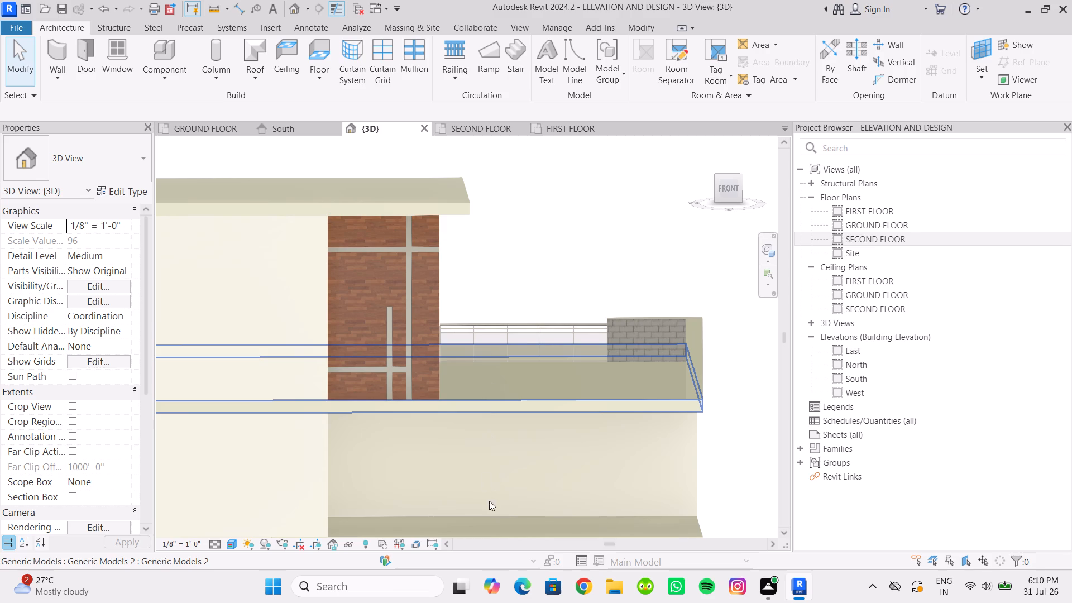
scroll(486, 341, "up", 4)
scroll(529, 379, "down", 6)
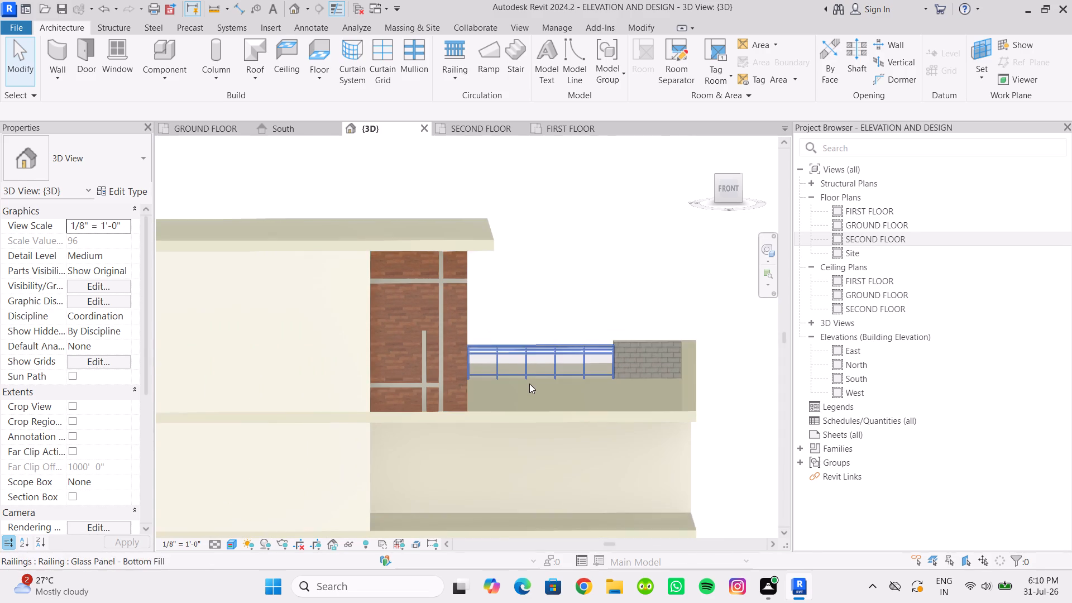
Examine the glass panel railing between the brick wall and the block wall from an oblique front view, near and far.
middle_click_drag(529, 384, 597, 414, "shift")
scroll(516, 406, "up", 3)
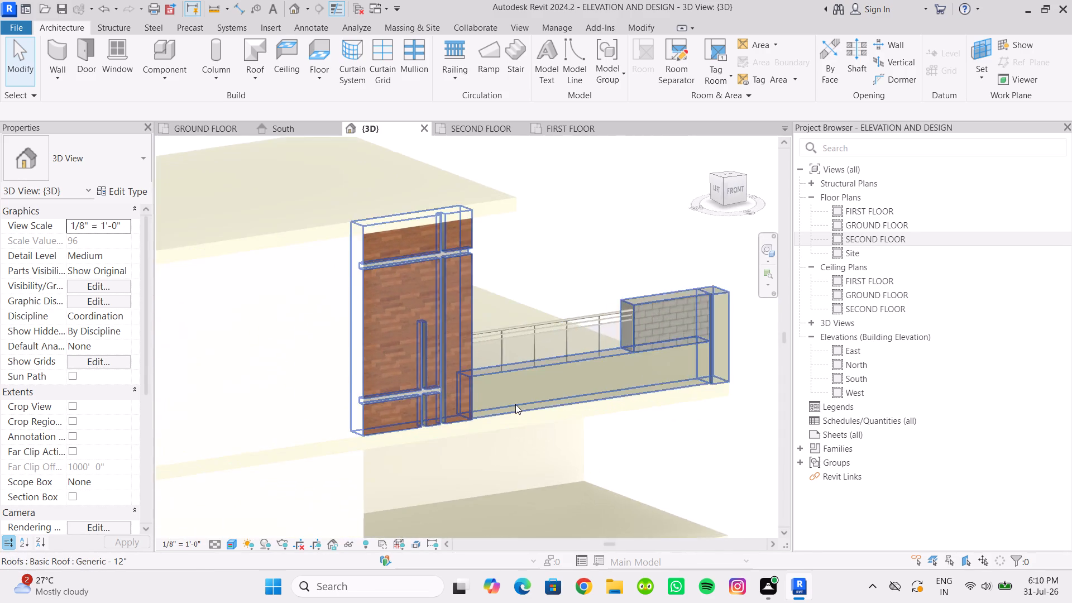
scroll(515, 404, "down", 6)
middle_click_drag(498, 383, 489, 322)
scroll(497, 379, "up", 1)
left_click(585, 528)
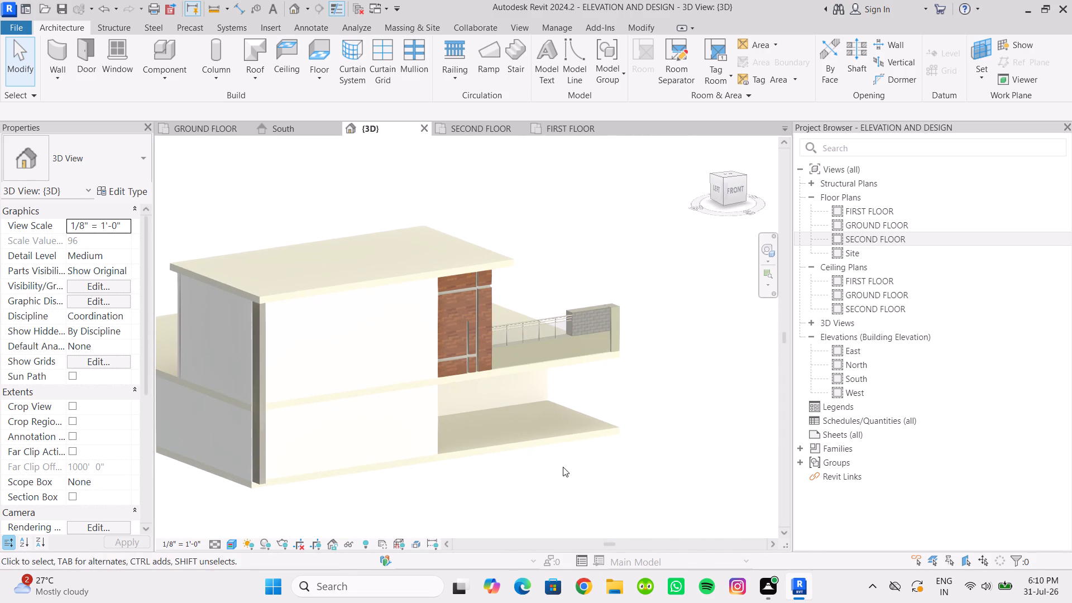
scroll(562, 463, "up", 2)
middle_click_drag(562, 465, 521, 443, "shift")
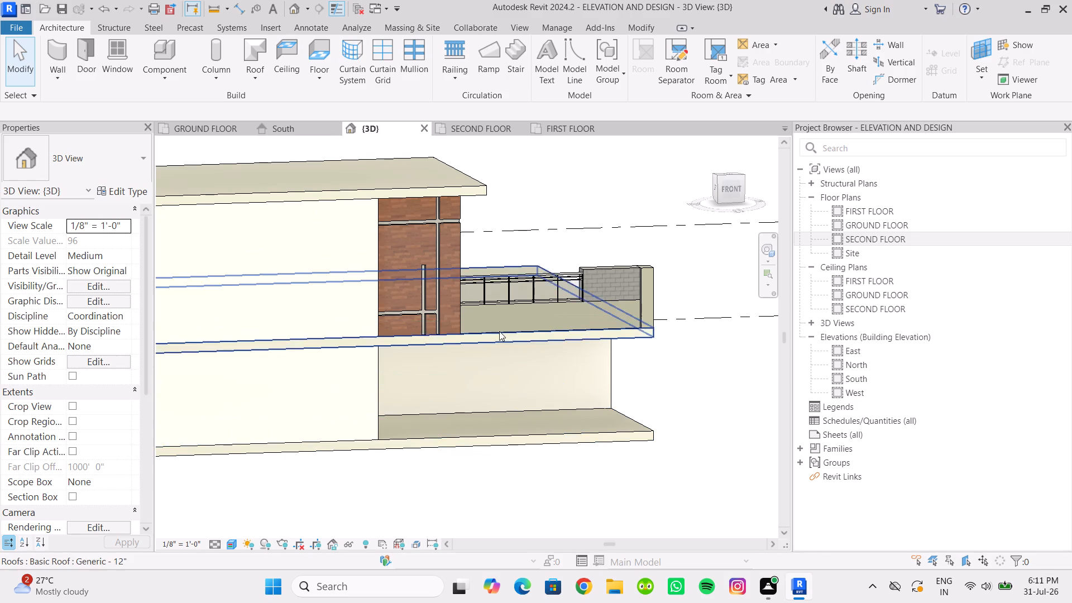
scroll(557, 294, "up", 5)
scroll(481, 266, "up", 6)
scroll(511, 319, "down", 5)
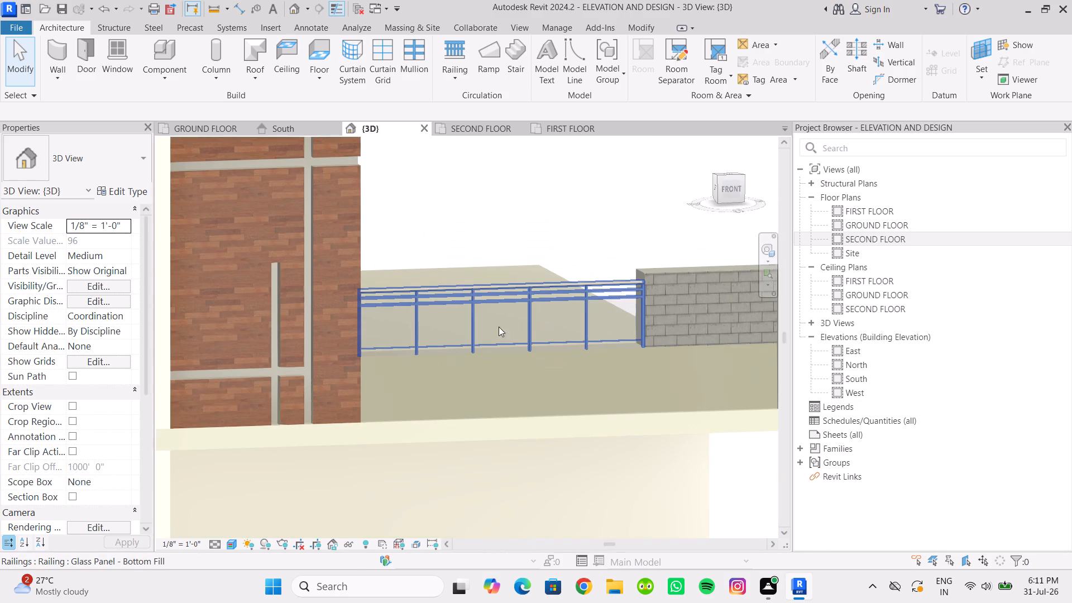
scroll(489, 312, "down", 2)
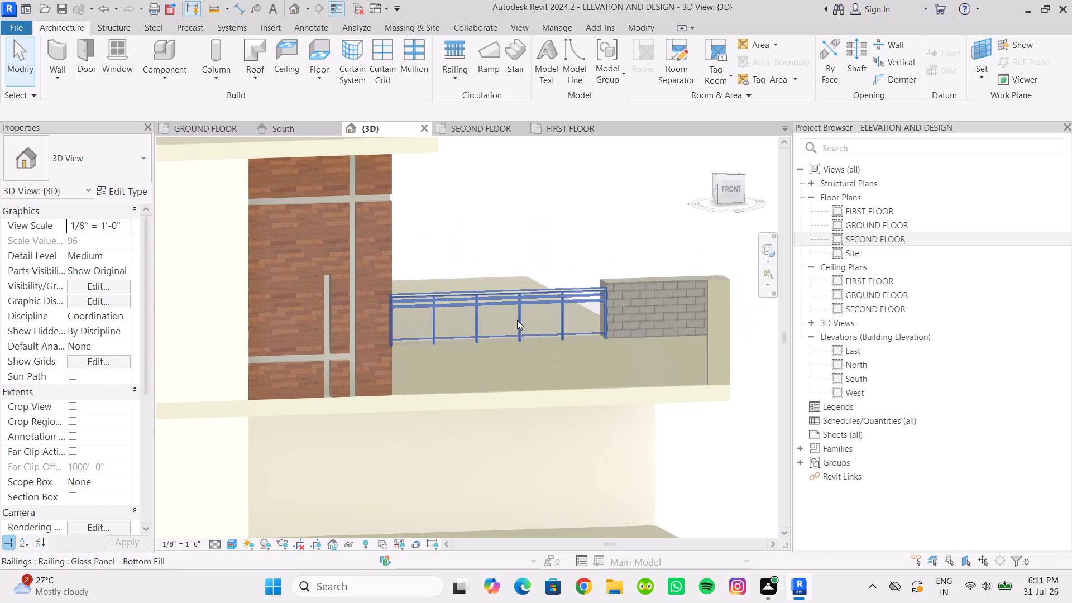
scroll(580, 319, "down", 3)
scroll(580, 382, "down", 3)
middle_click_drag(580, 382, 555, 352)
left_click(559, 516)
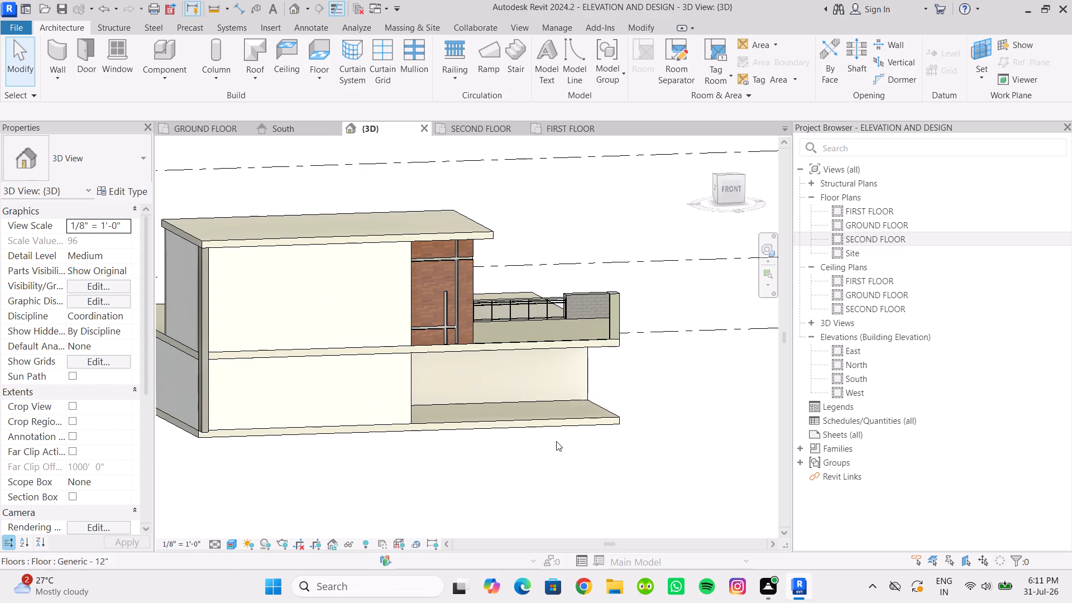
scroll(556, 441, "up", 1)
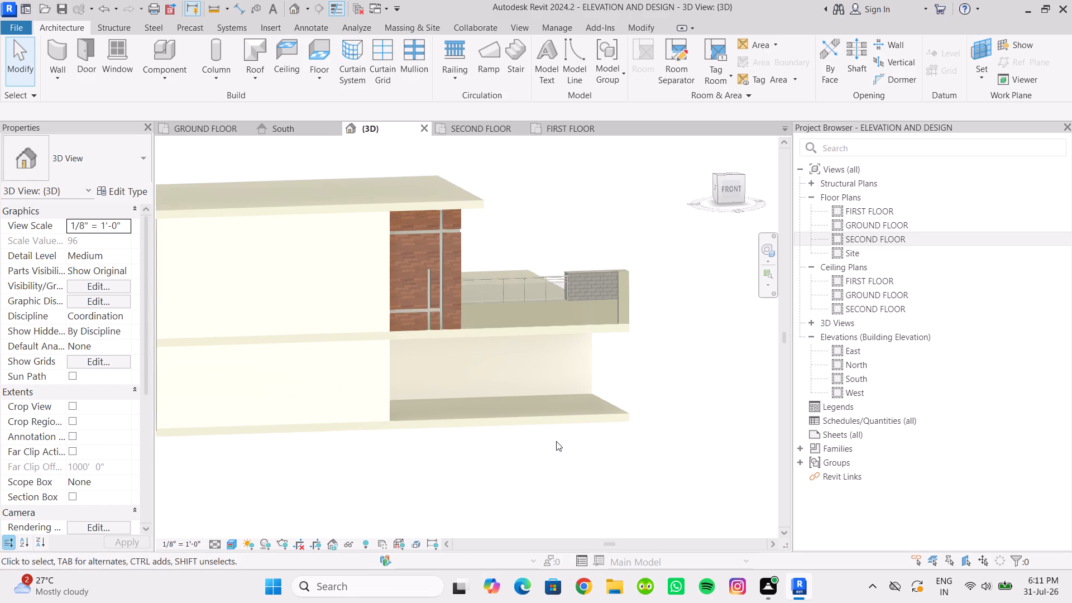
scroll(390, 336, "up", 3)
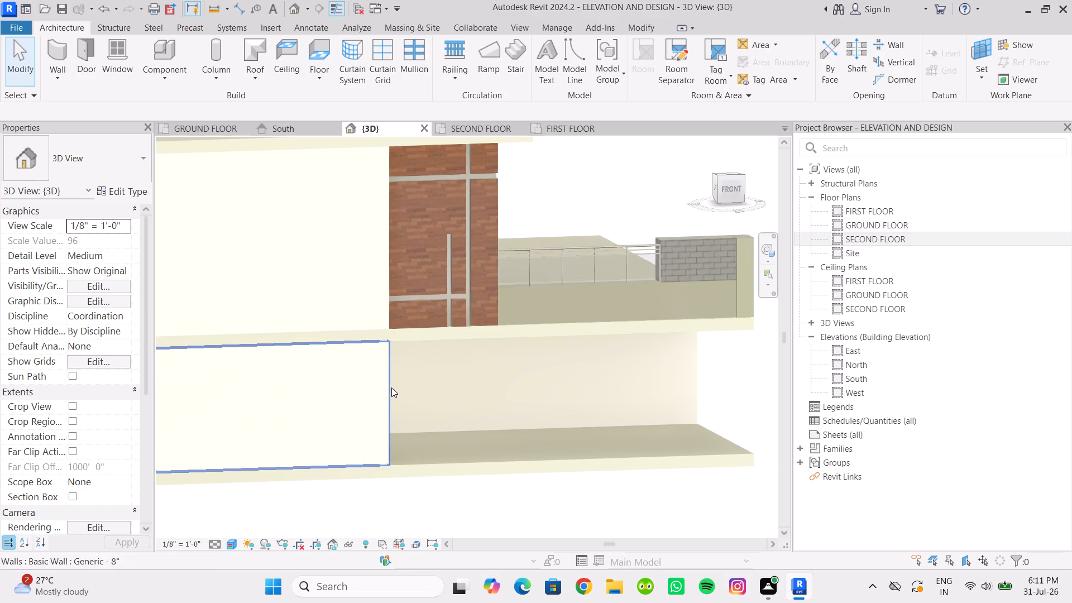
scroll(391, 387, "up", 1)
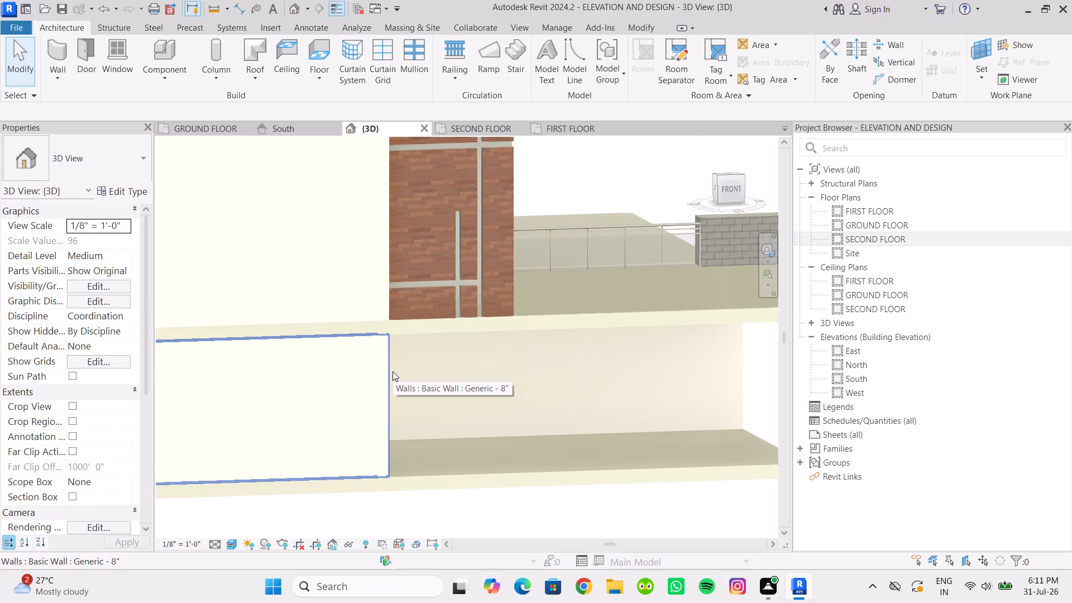
left_click(600, 238)
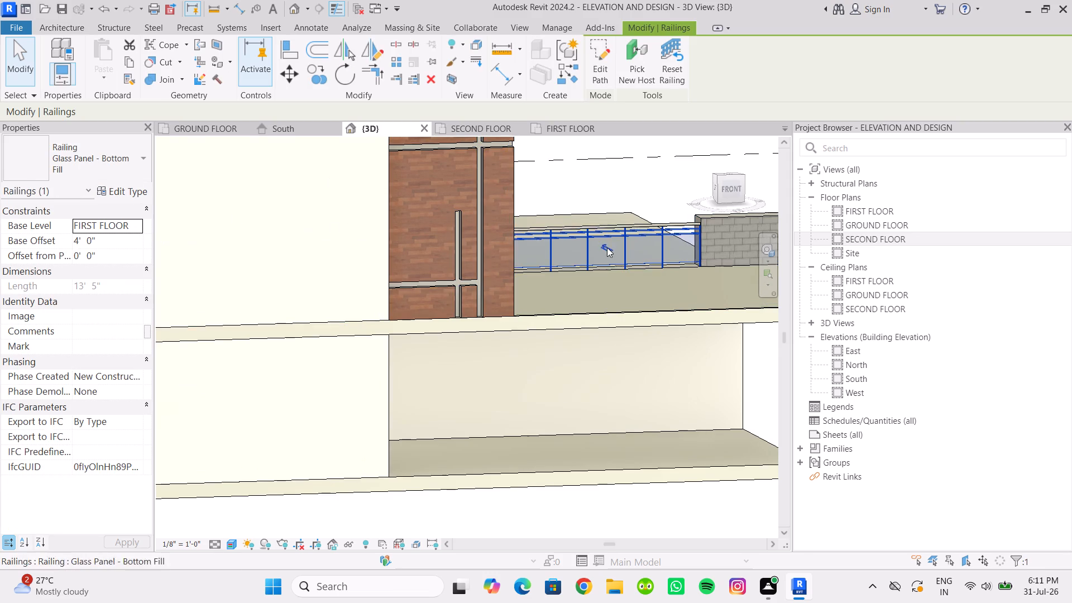
scroll(588, 250, "down", 3)
middle_click_drag(585, 255, 557, 261)
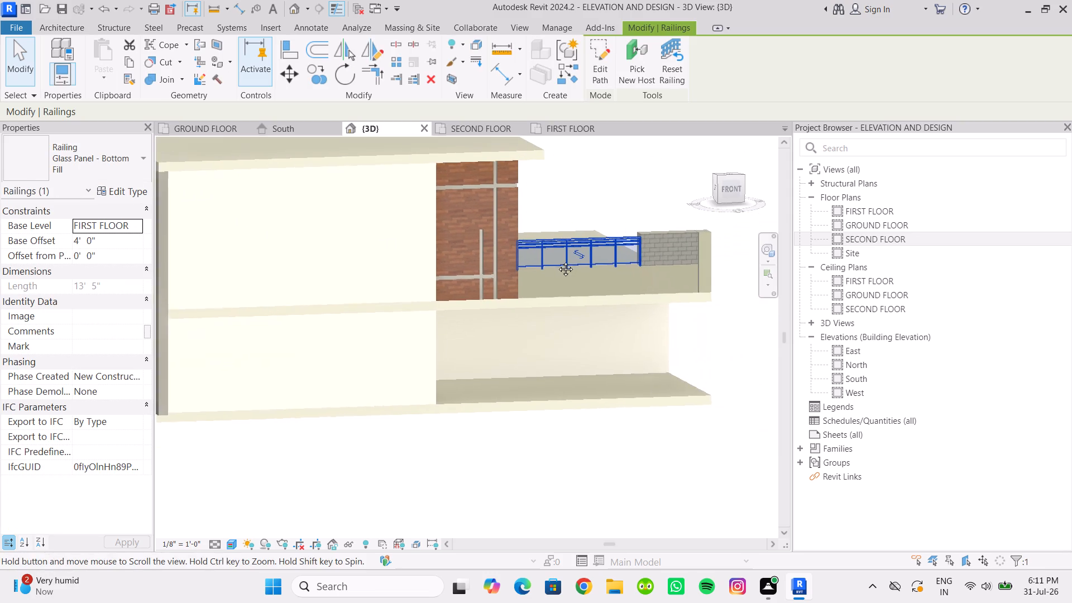
middle_click_drag(557, 261, 466, 298)
left_click(604, 203)
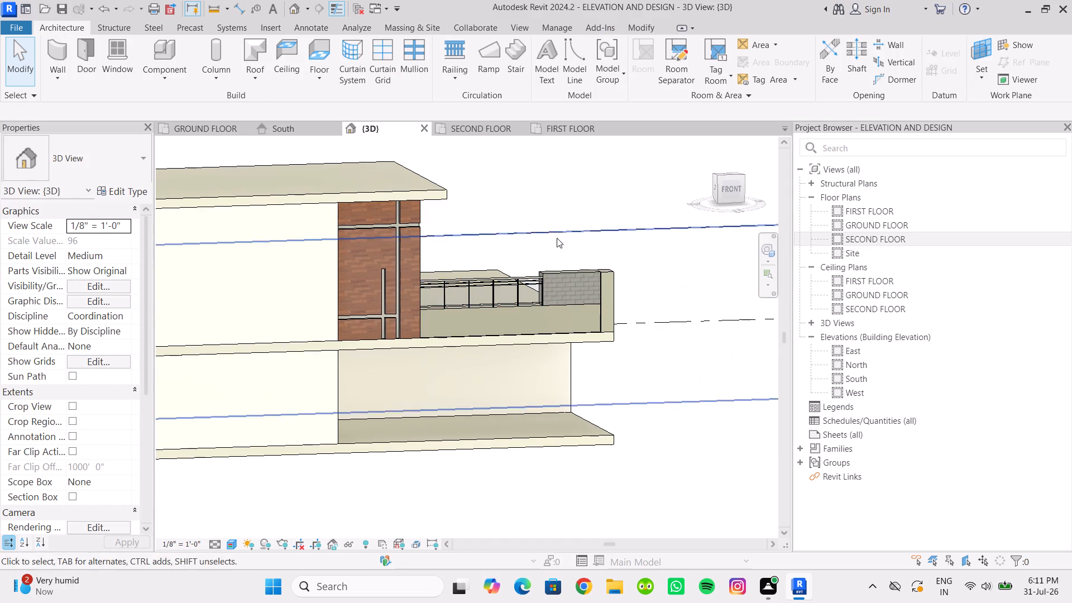
scroll(484, 299, "up", 5)
scroll(436, 297, "up", 6)
scroll(477, 297, "down", 6)
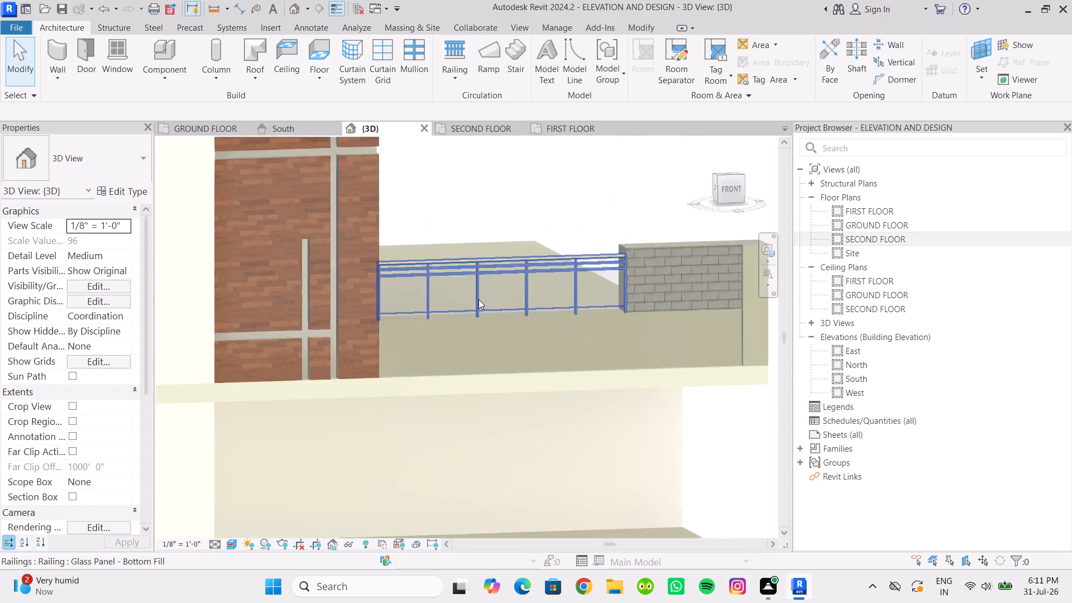
scroll(478, 299, "down", 3)
middle_click_drag(477, 299, 457, 289, "shift")
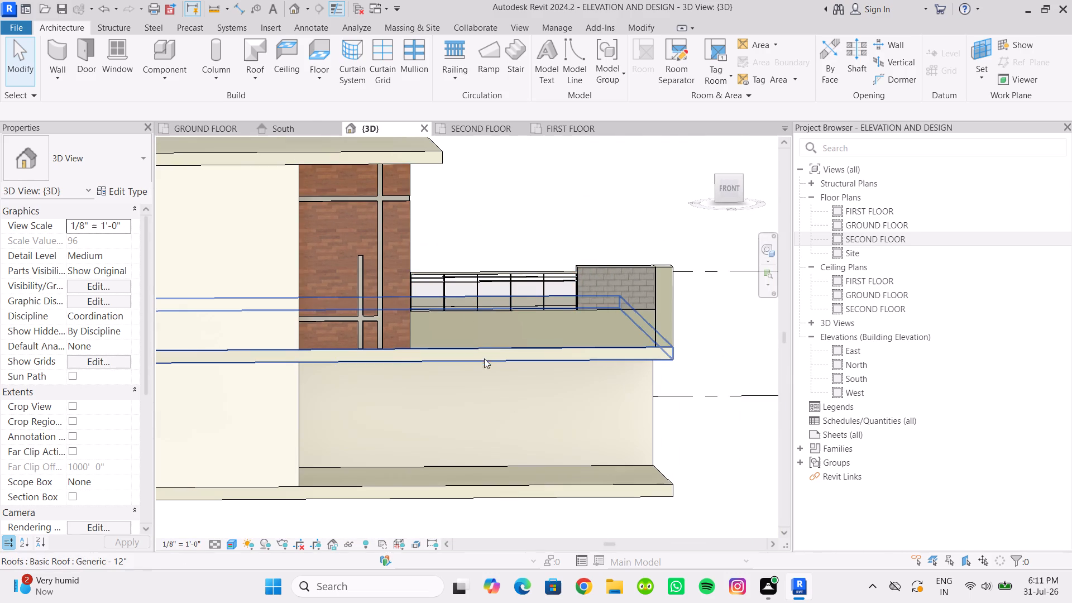
In the Glass Panel - Bottom Fill type's non-continuous rail structure, set Rail 1's material to Iron, Ductile.
left_click(481, 296)
left_click(122, 197)
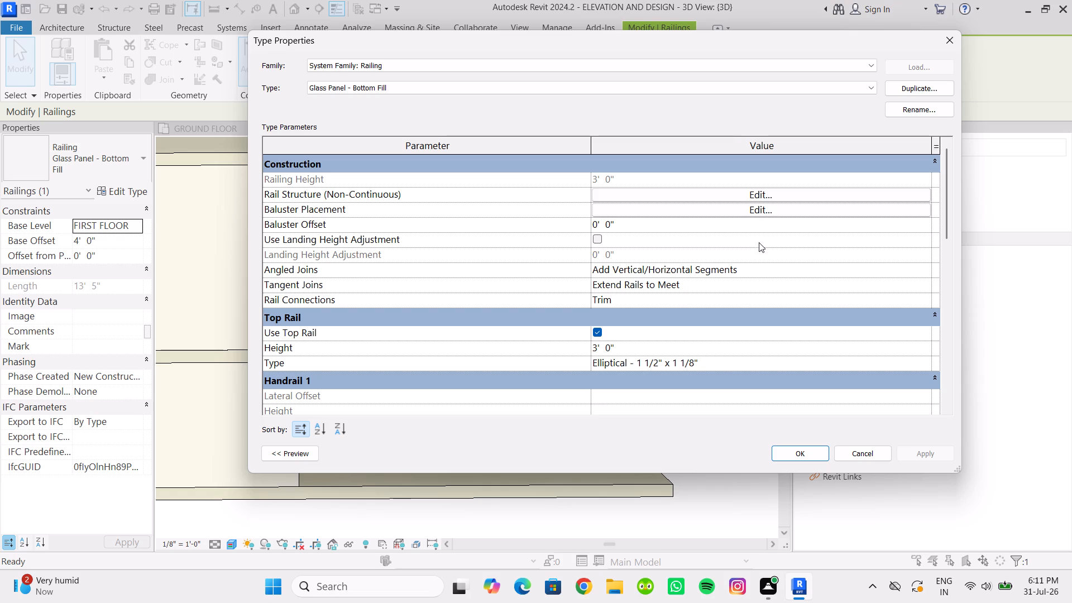
left_click(742, 190)
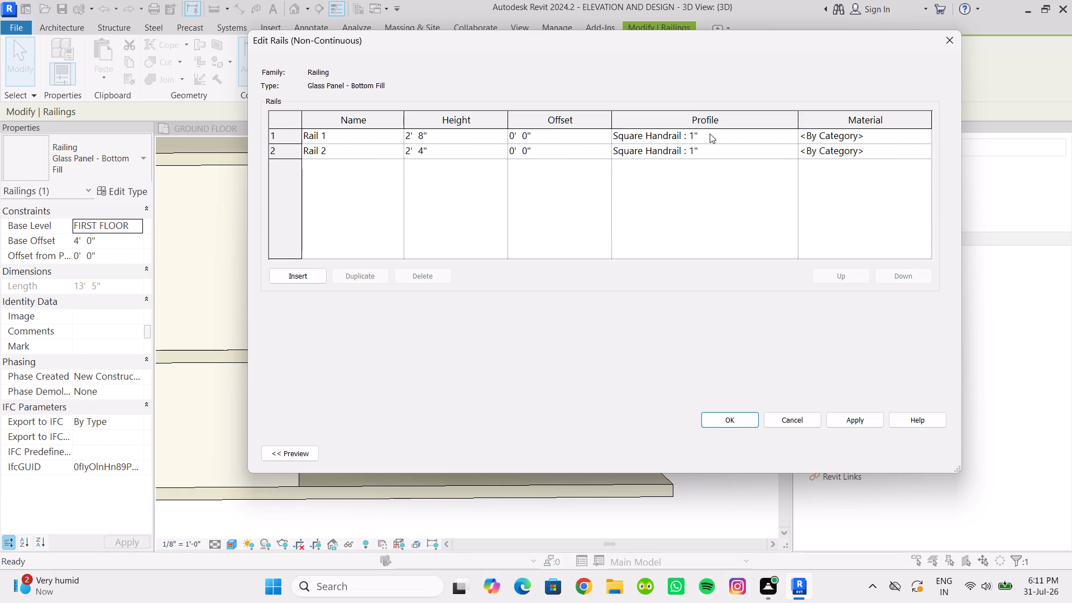
left_click(917, 135)
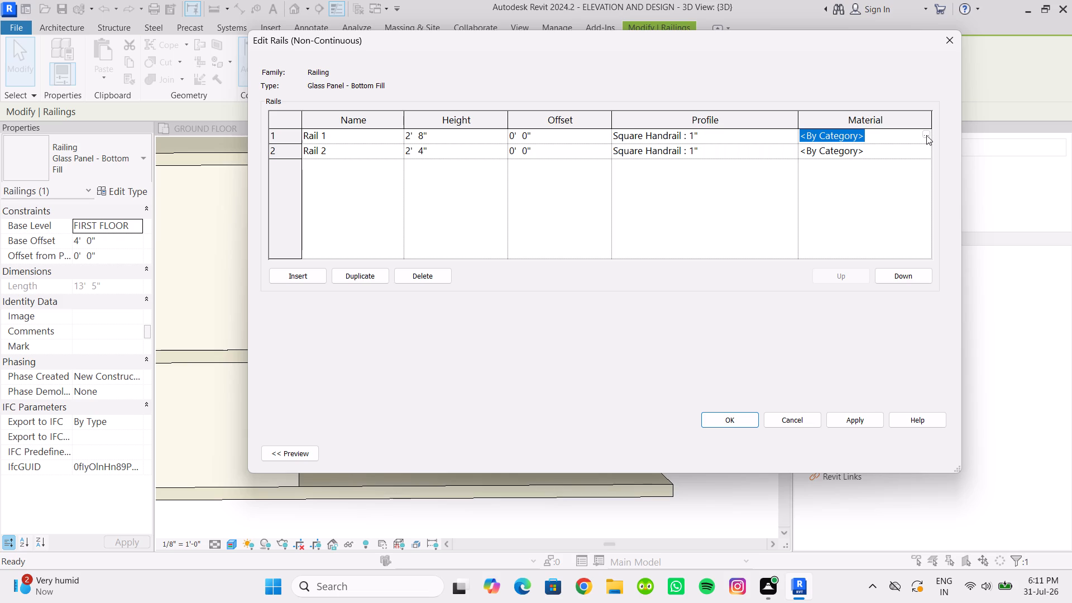
left_click(926, 135)
left_click(408, 237)
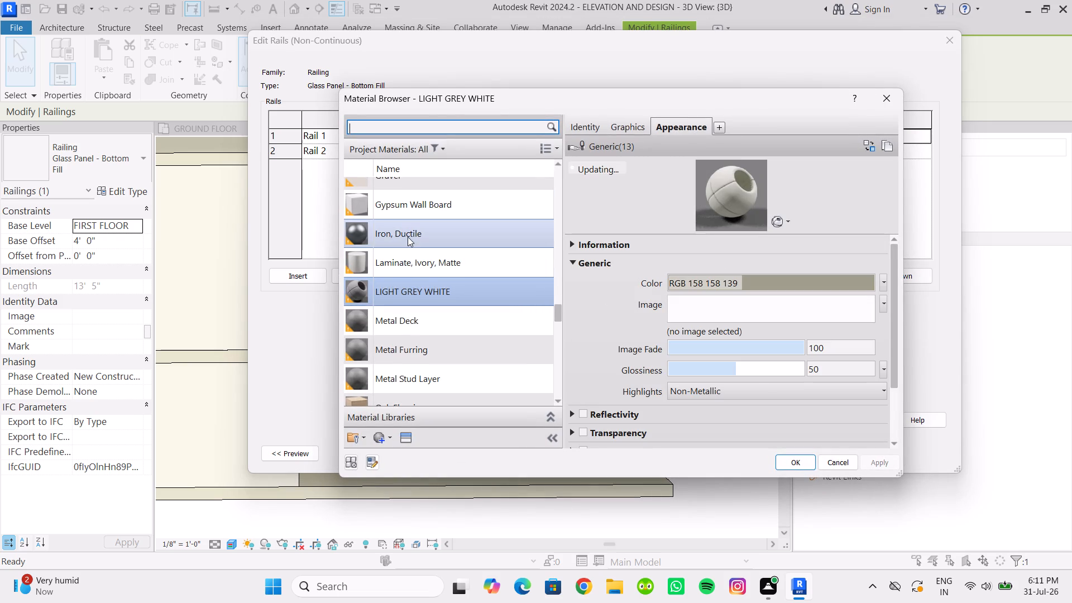
left_click(789, 456)
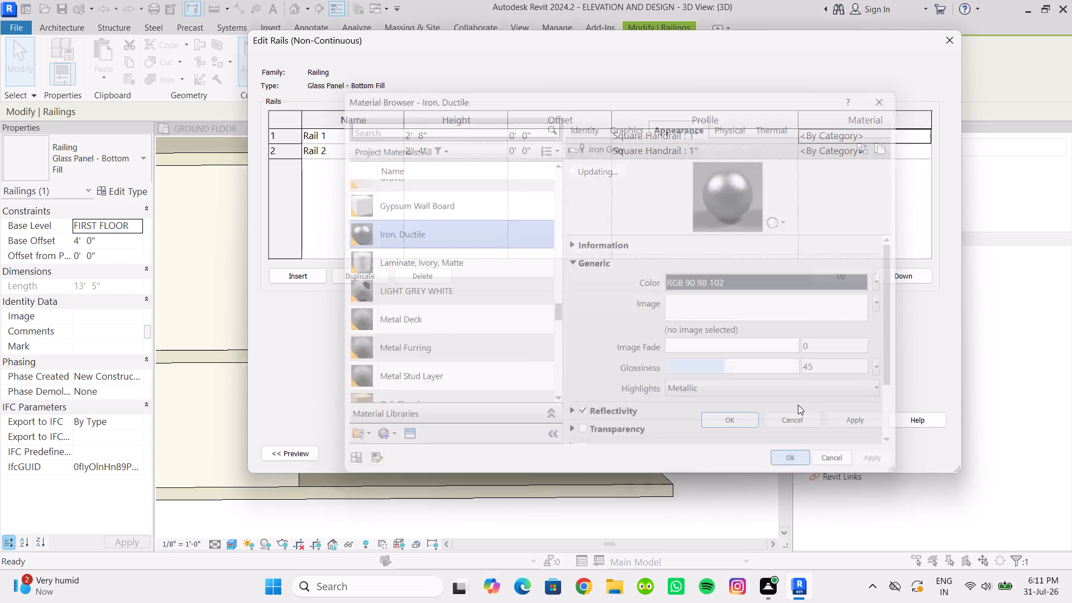
Set Rail 2's material to Iron, Ductile as well and apply the rail structure and type changes to the parapet railing.
left_click(917, 151)
left_click(929, 150)
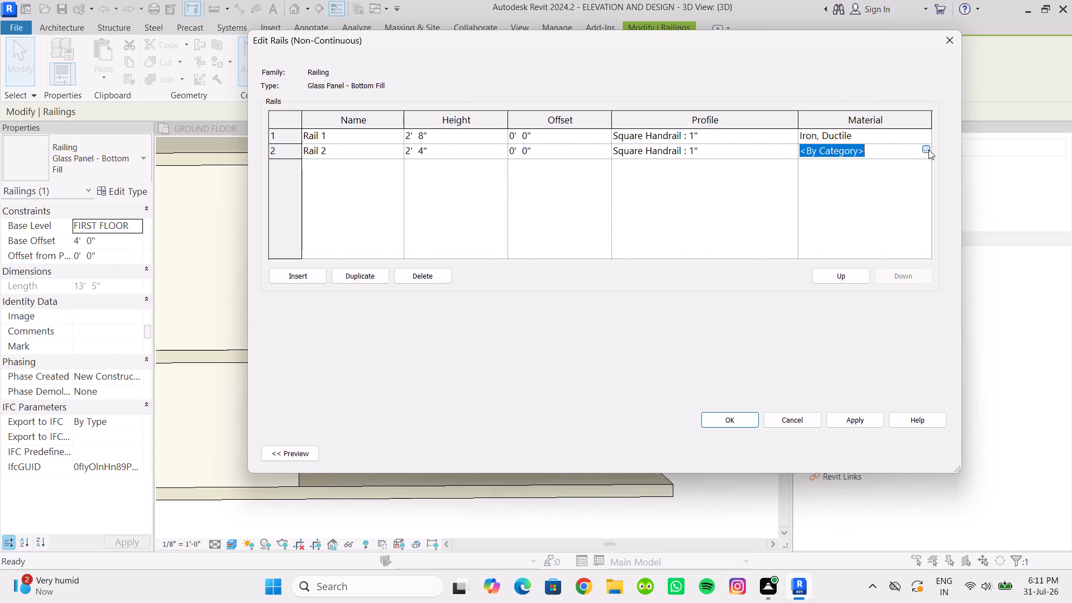
left_click(413, 295)
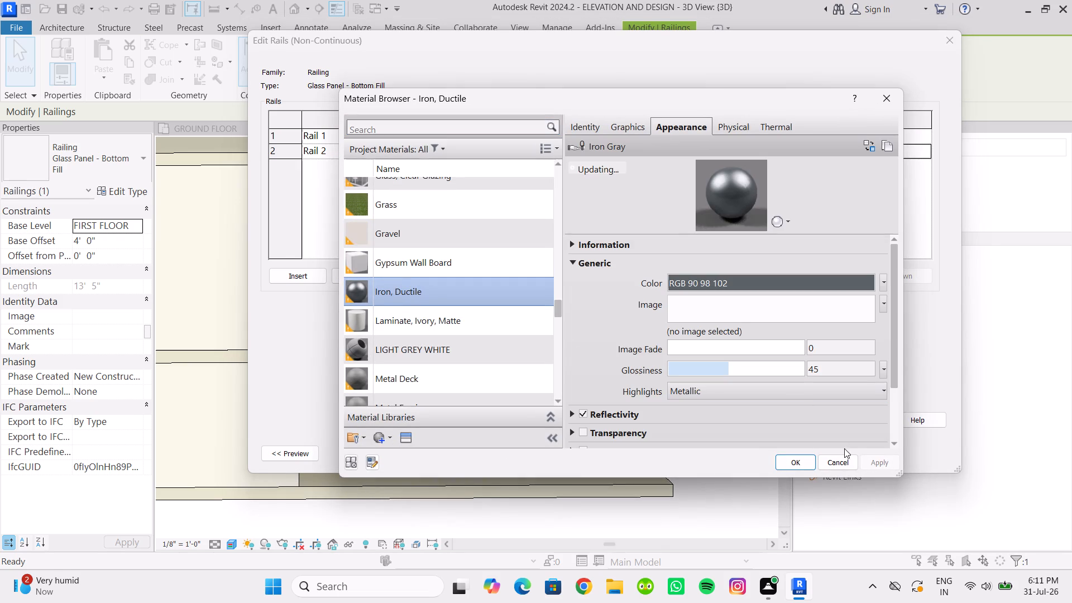
left_click(803, 458)
left_click(853, 414)
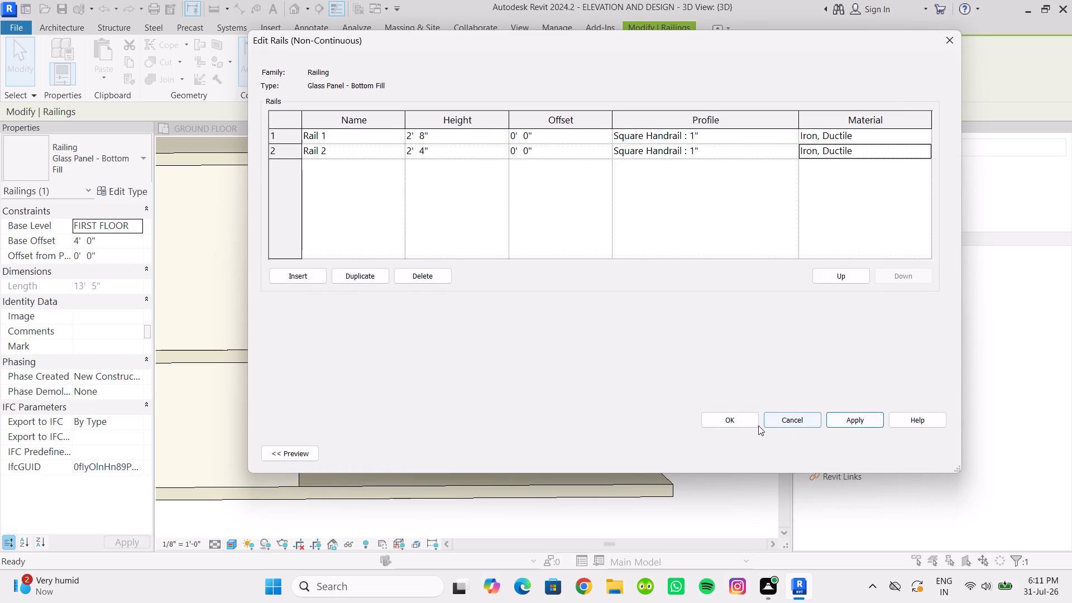
left_click(739, 418)
left_click(941, 460)
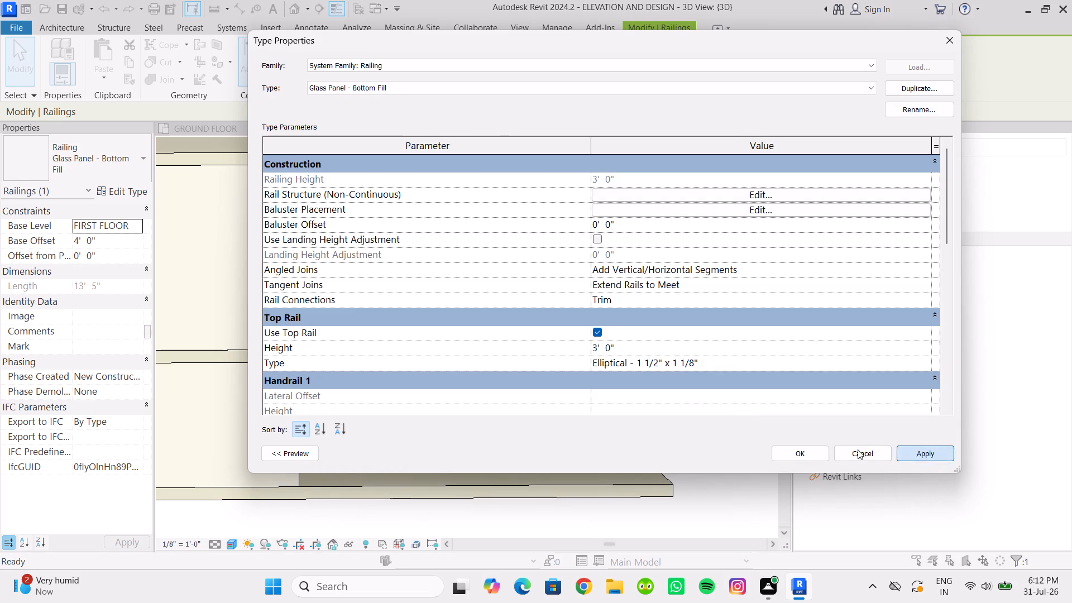
left_click(815, 453)
left_click(696, 448)
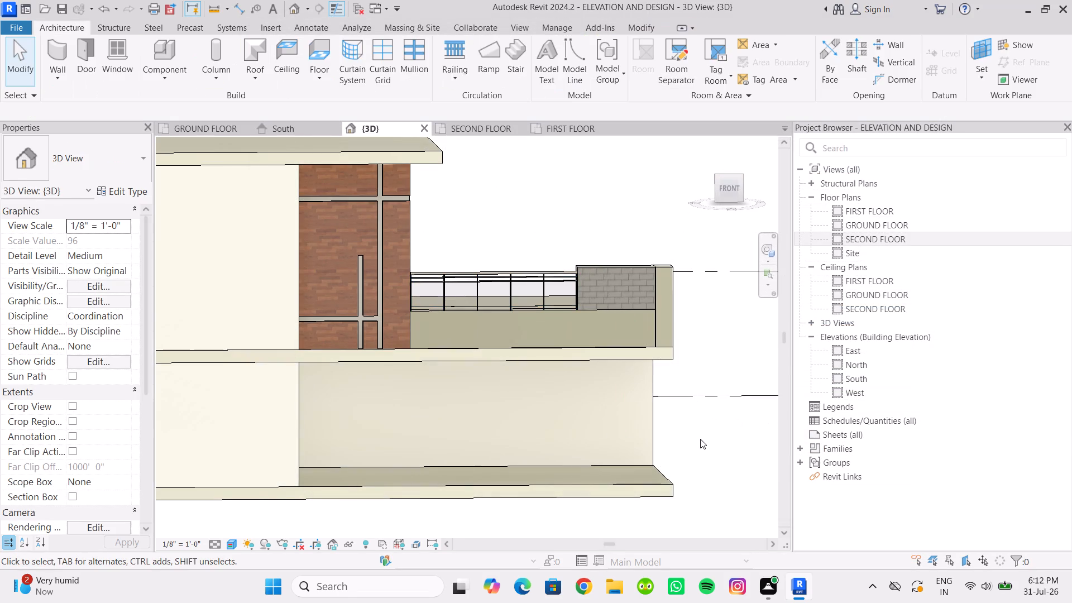
Review the baluster placement settings of the front parapet railing's Glass Panel - Bottom Fill type.
scroll(522, 314, "up", 6)
scroll(461, 229, "up", 7)
scroll(514, 246, "up", 5)
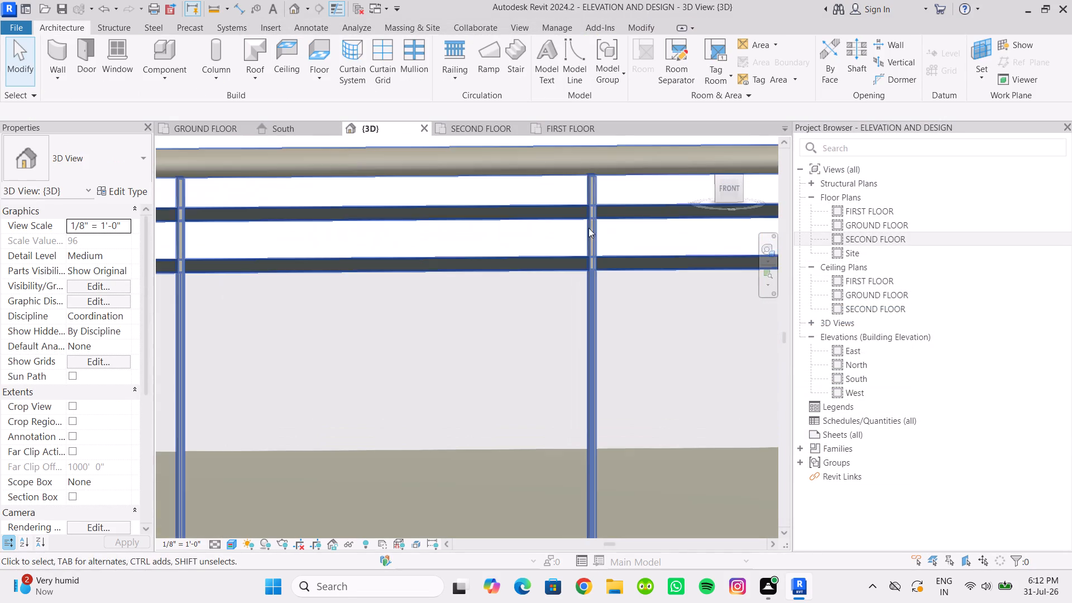
scroll(572, 231, "down", 17)
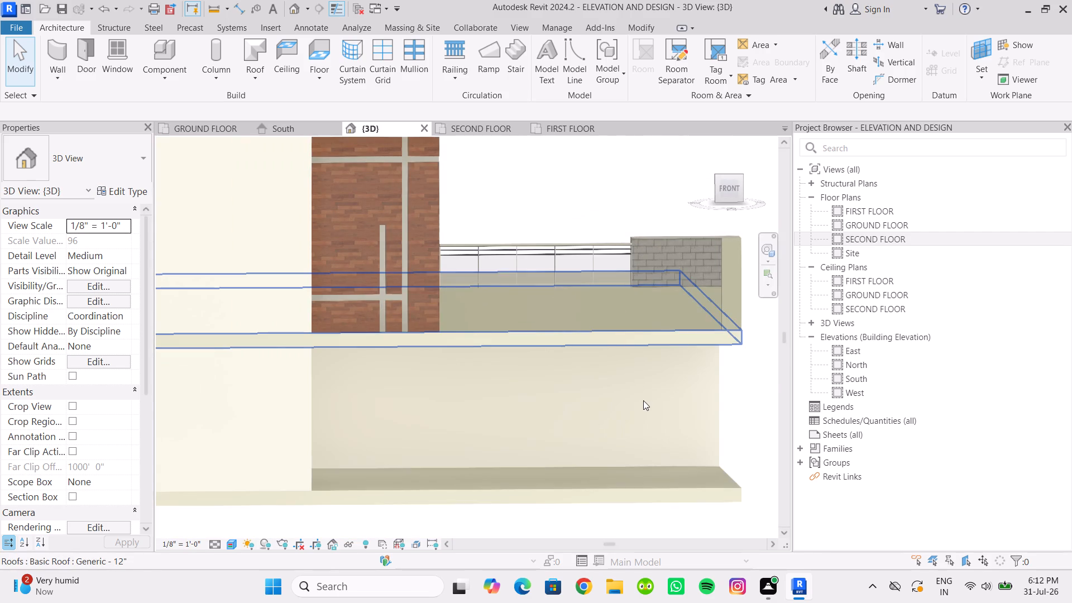
middle_click_drag(643, 400, 615, 474)
scroll(606, 477, "up", 2)
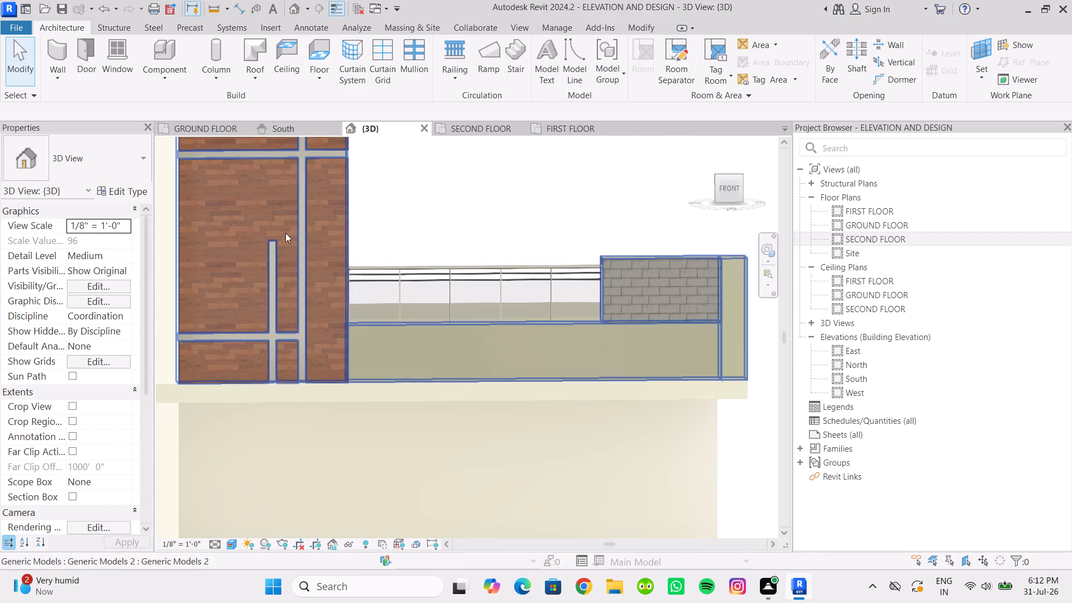
left_click(397, 297)
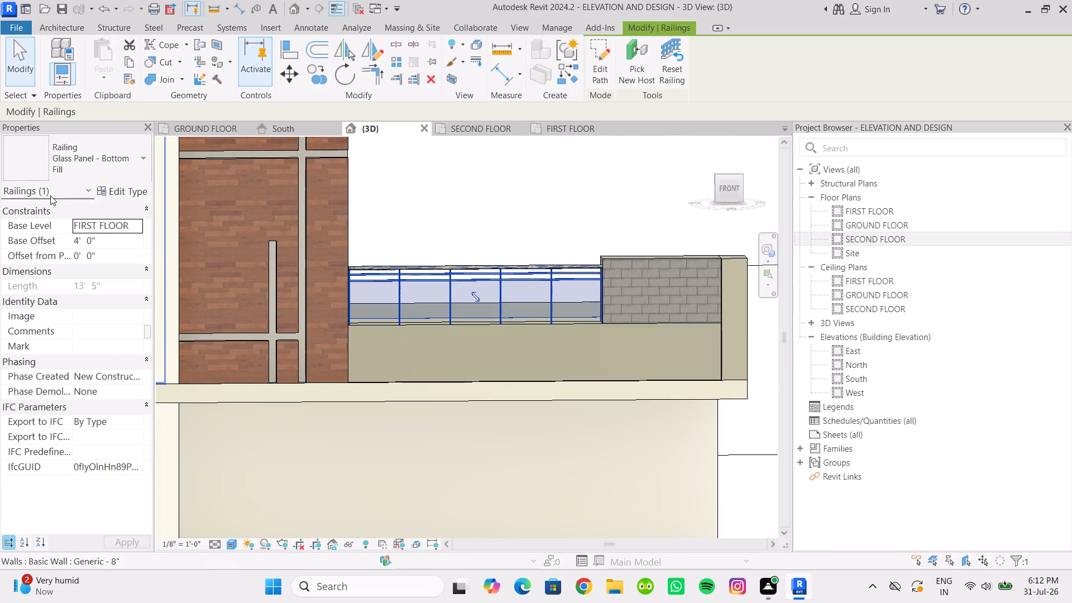
left_click(117, 194)
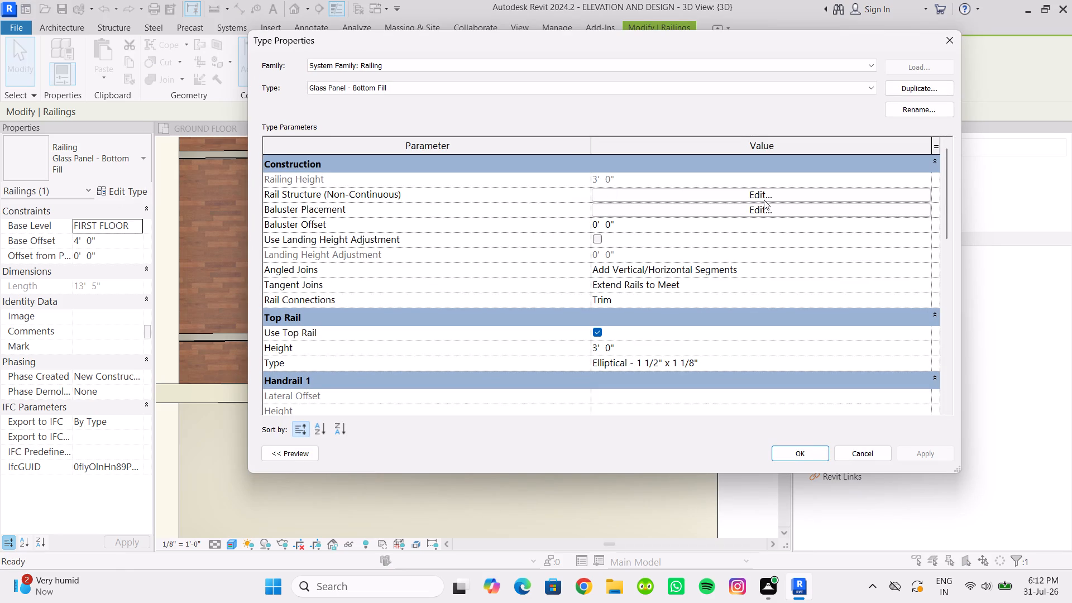
left_click(682, 214)
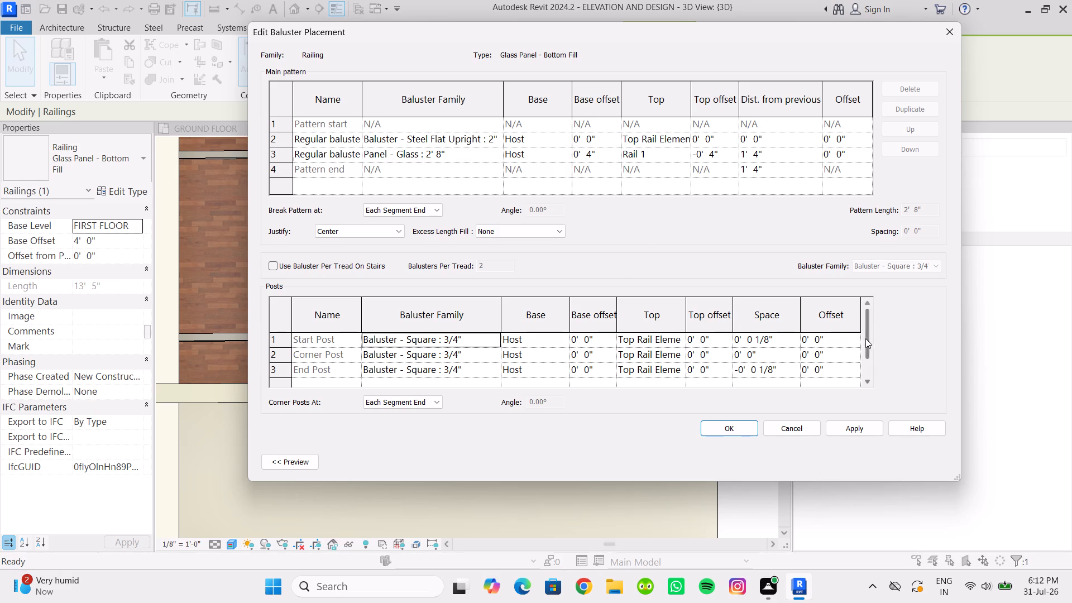
left_click_drag(866, 339, 871, 378)
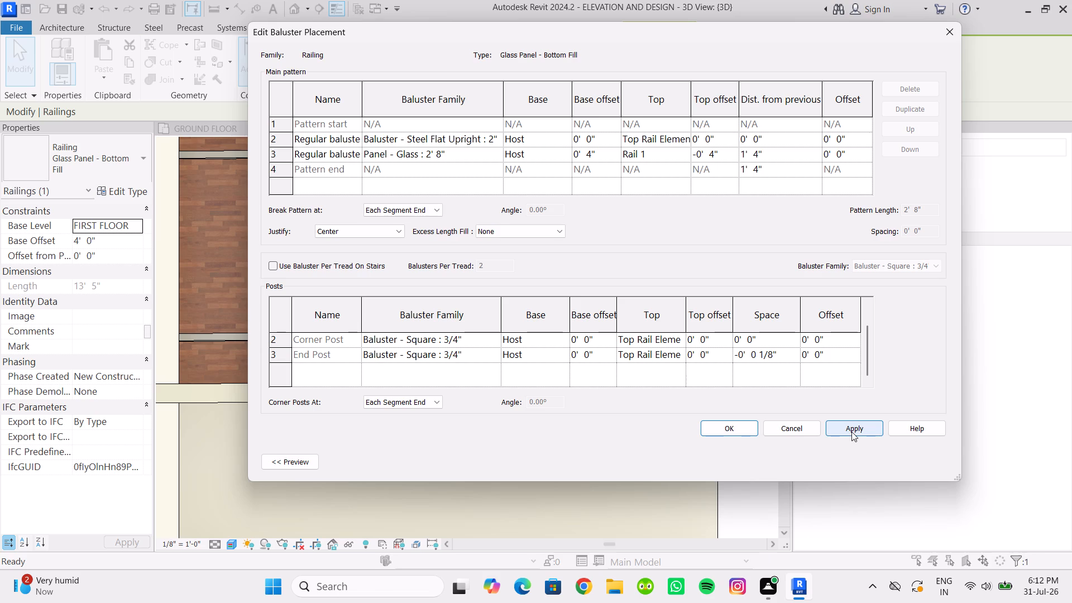
left_click(715, 430)
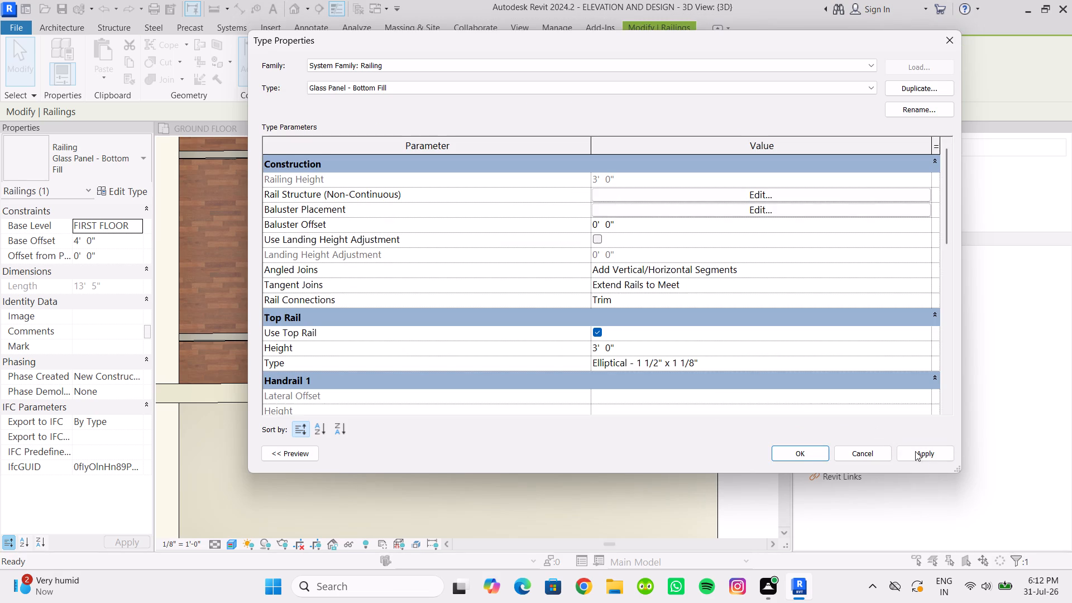
left_click(917, 458)
left_click(818, 454)
Examine the parapet railing, block wall and roof slab edge from the straight front view, near and far.
scroll(674, 249, "down", 1)
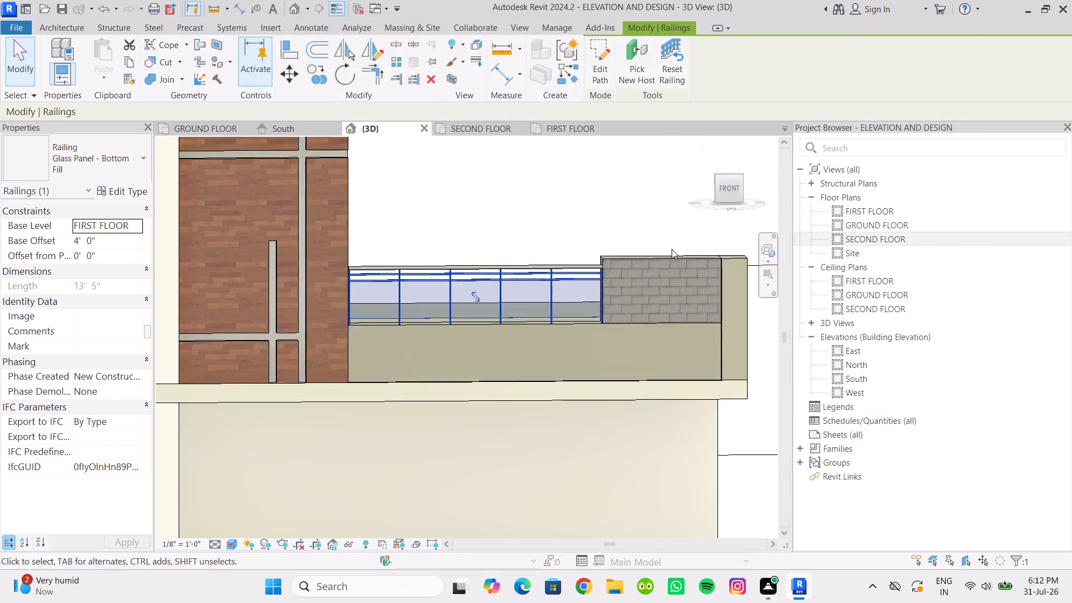
scroll(672, 249, "down", 6)
left_click(597, 229)
scroll(579, 327, "up", 3)
middle_click_drag(572, 335, 556, 326)
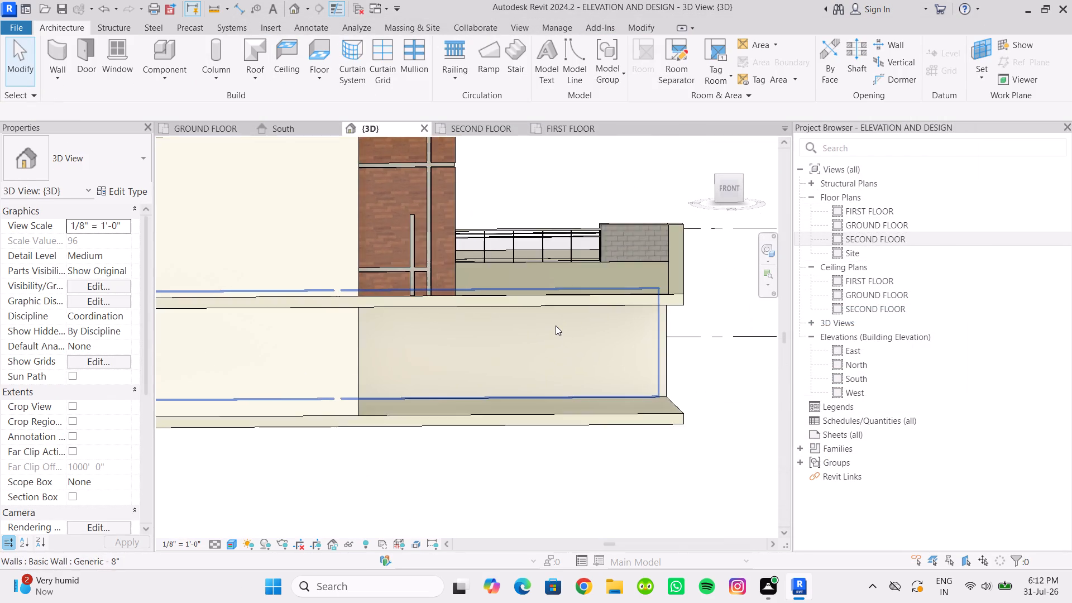
scroll(556, 326, "down", 2)
middle_click_drag(556, 326, 538, 298, "shift")
scroll(540, 306, "up", 2)
middle_click_drag(540, 306, 553, 325, "shift")
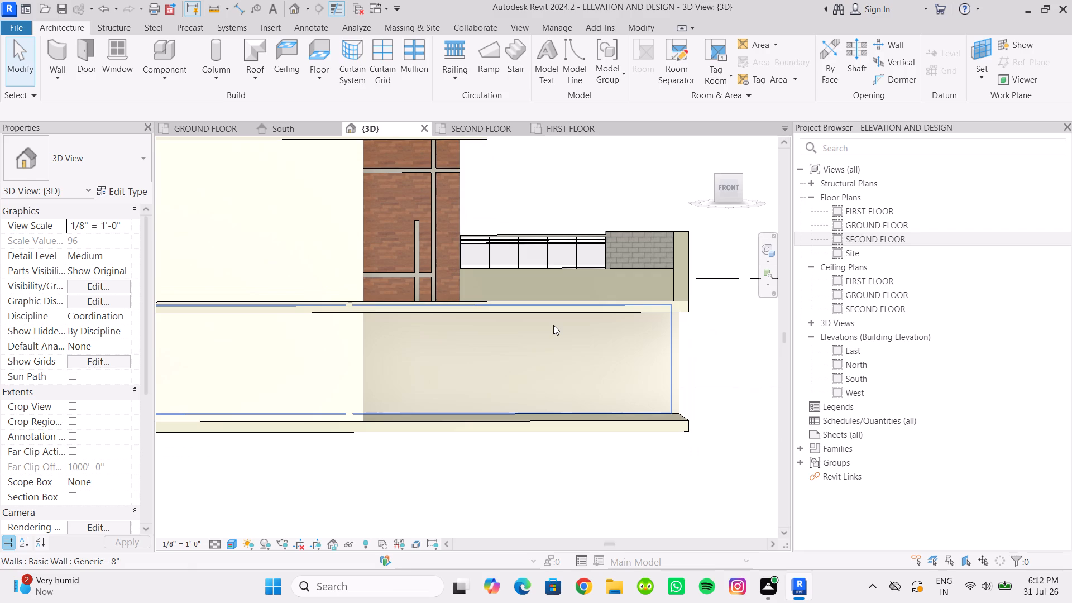
left_click(729, 189)
scroll(474, 365, "up", 7)
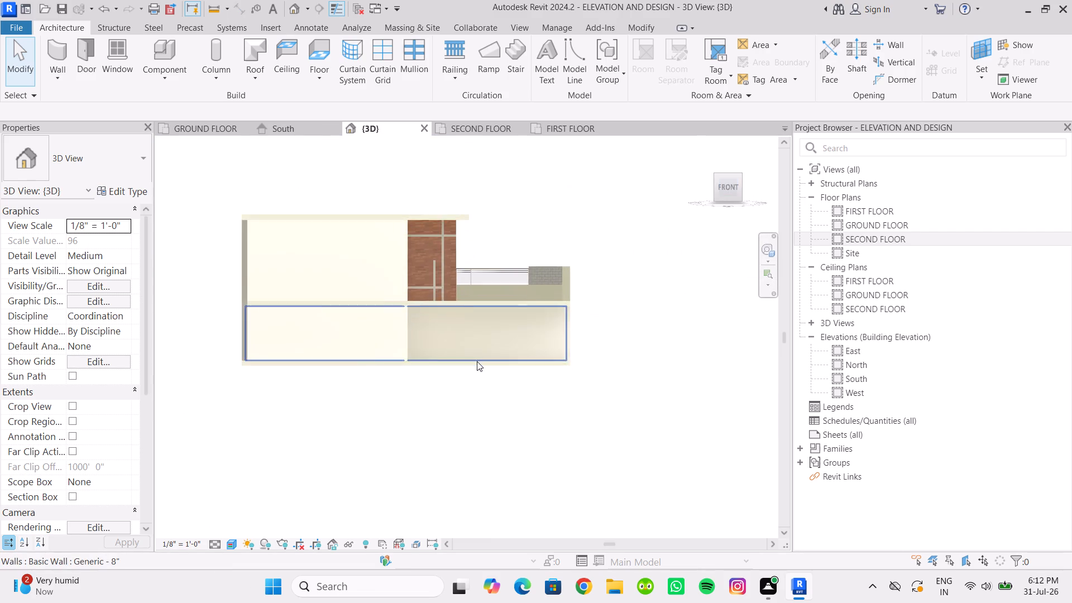
scroll(477, 360, "up", 6)
middle_click_drag(477, 360, 480, 389)
scroll(480, 389, "up", 2)
middle_click_drag(480, 389, 456, 411)
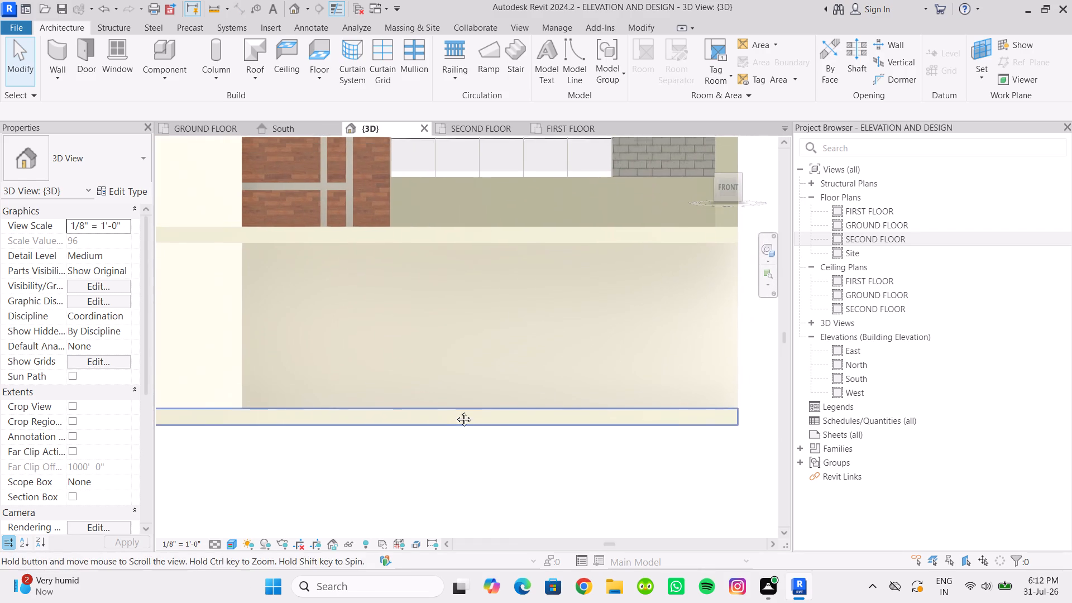
middle_click_drag(456, 411, 457, 413)
middle_click_drag(457, 413, 460, 430)
middle_click_drag(460, 431, 454, 442)
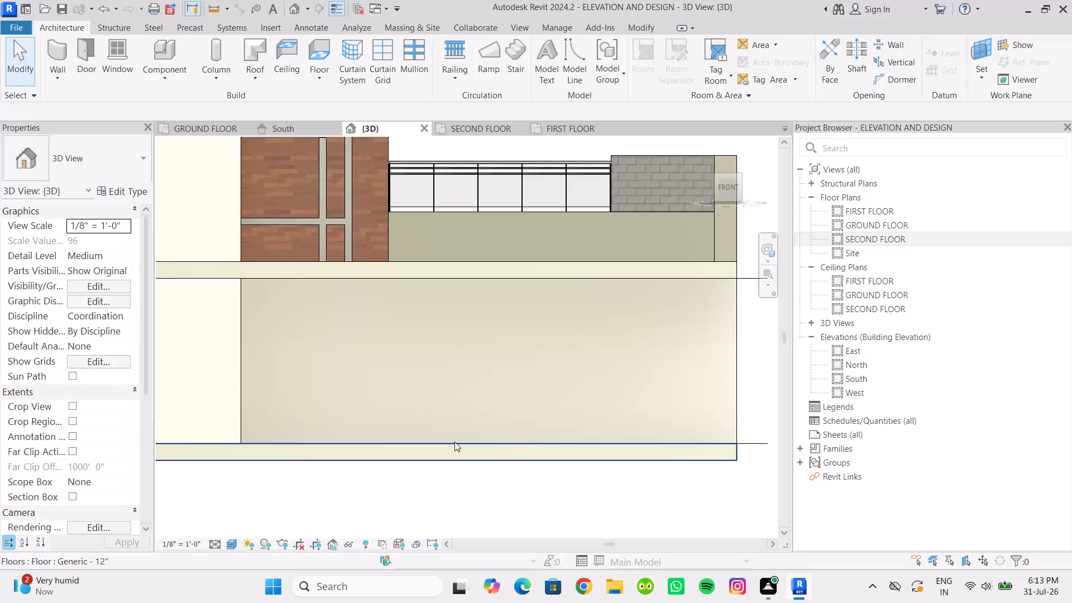
scroll(465, 408, "down", 1)
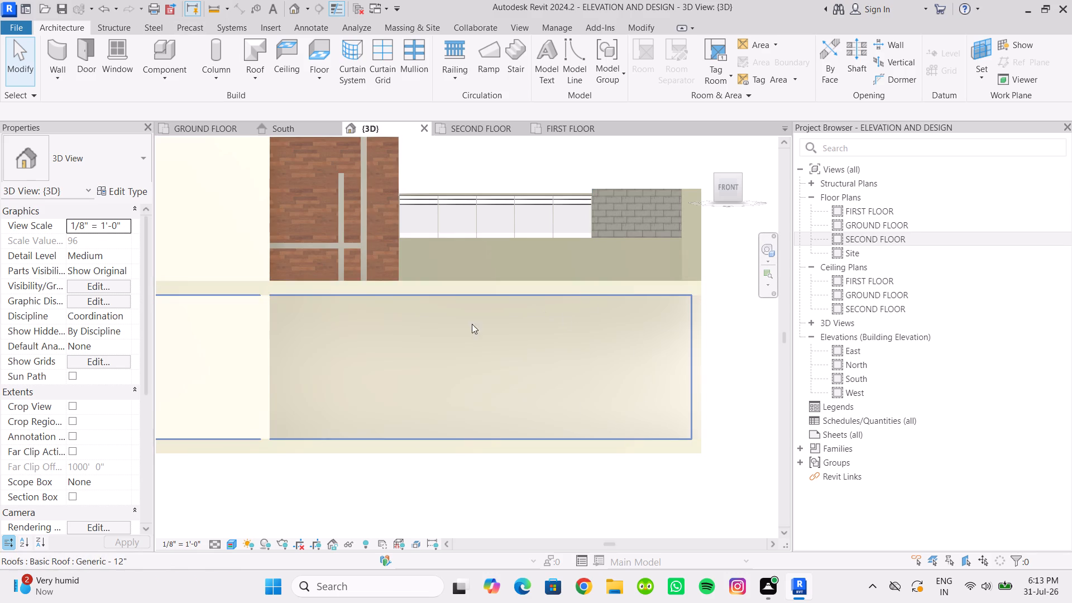
Edit the front parapet generic model in place and start an extrusion using the roof slab's front face as work plane.
left_click(691, 219)
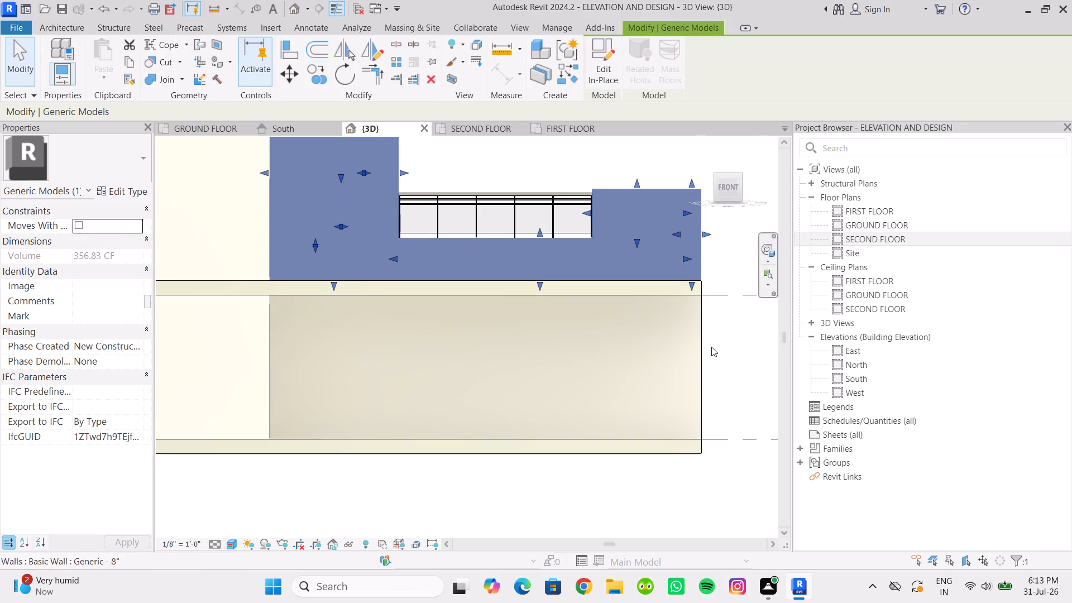
left_click(607, 60)
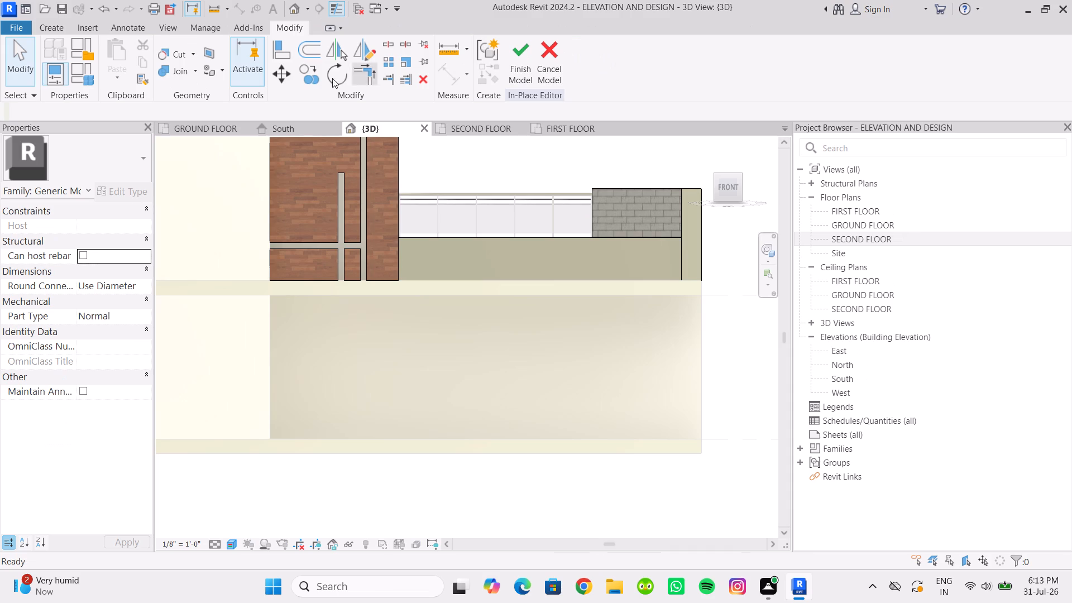
left_click(64, 25)
left_click(121, 60)
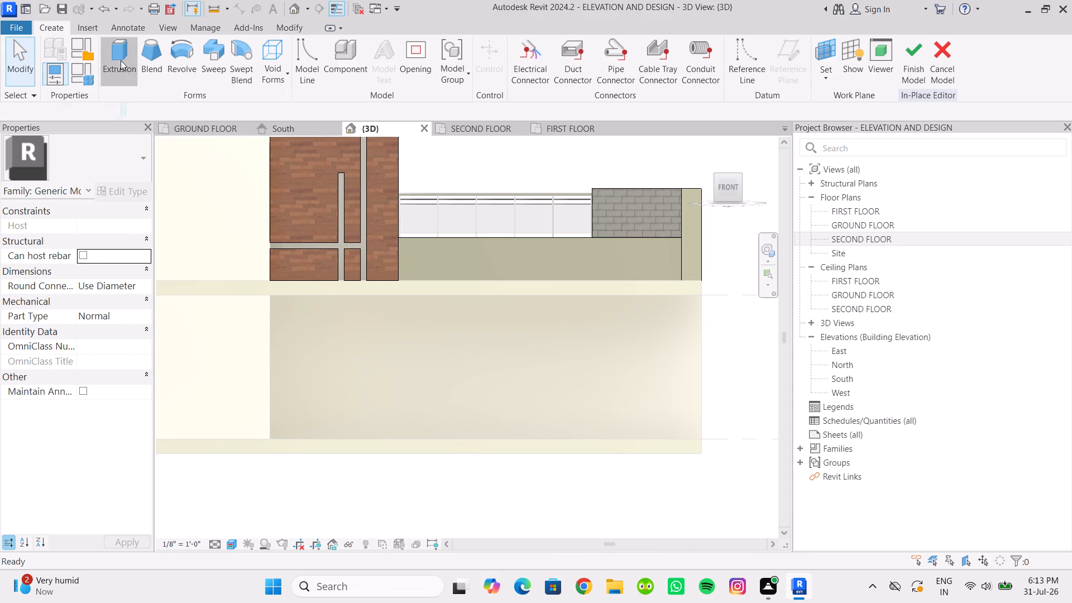
scroll(662, 294, "up", 4)
left_click(564, 47)
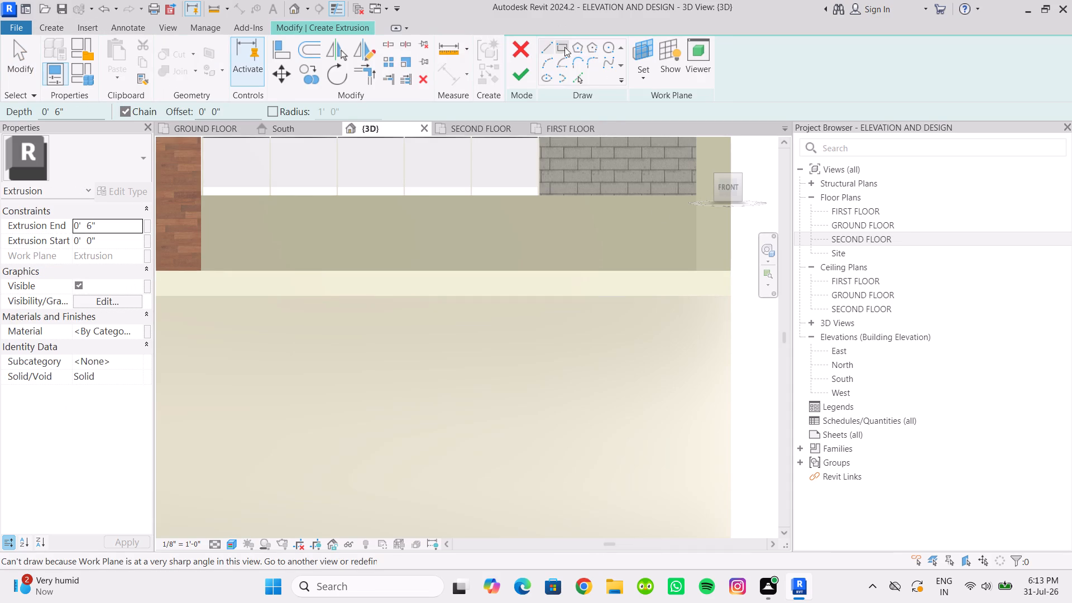
scroll(645, 289, "down", 2)
left_click(644, 73)
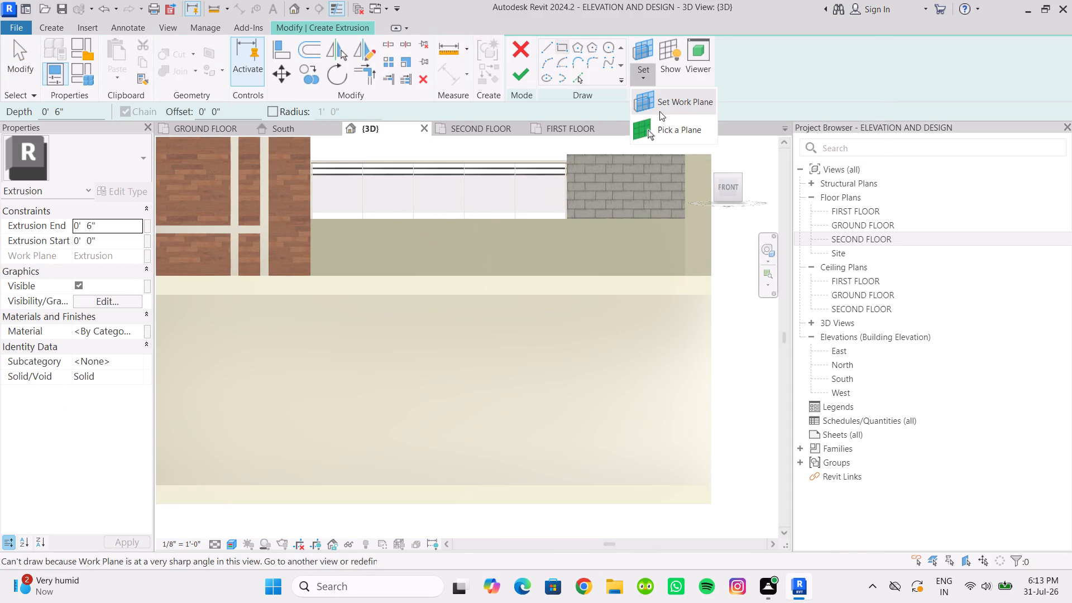
left_click(661, 123)
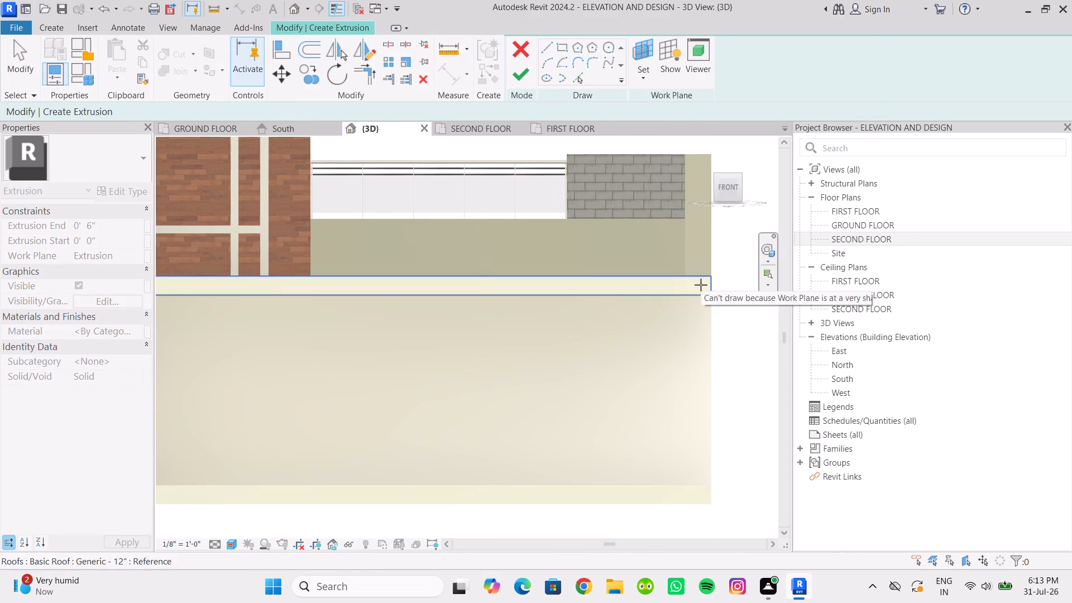
left_click(701, 285)
Sketch a 30' long rectangle covering the roof slab's front edge below the parapet, extrude it to 4", and finish the in-place model.
left_click(564, 49)
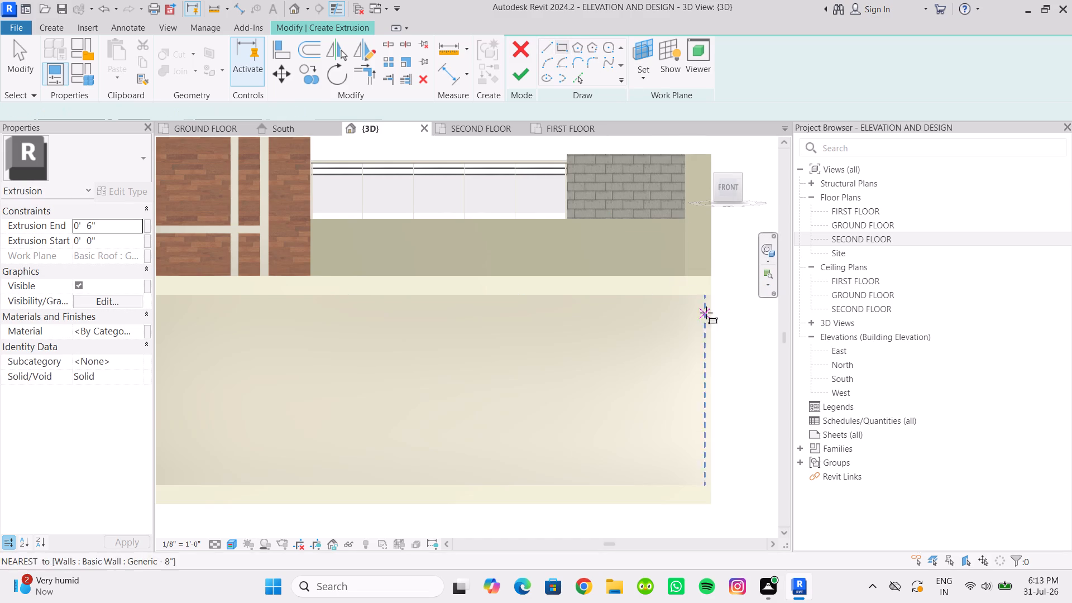
scroll(709, 295, "up", 2)
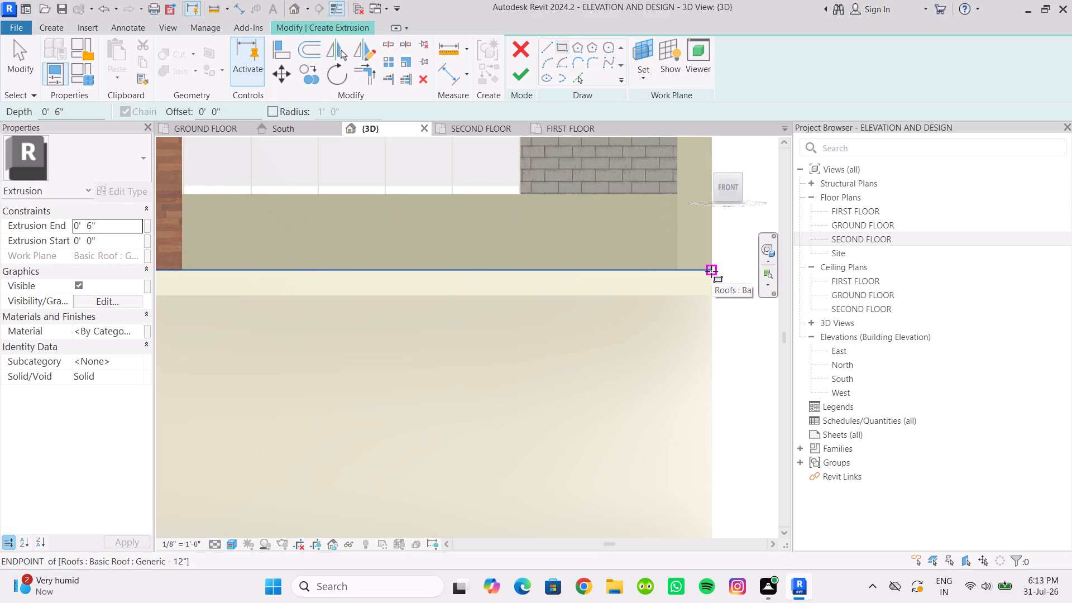
left_click(711, 271)
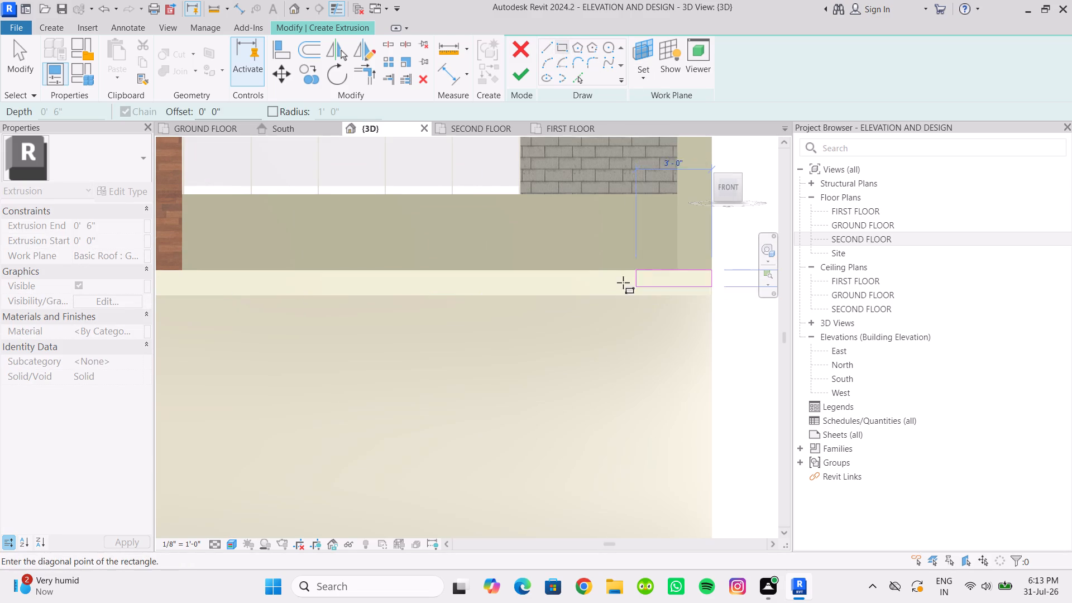
scroll(490, 295, "down", 4)
middle_click_drag(487, 294, 599, 288)
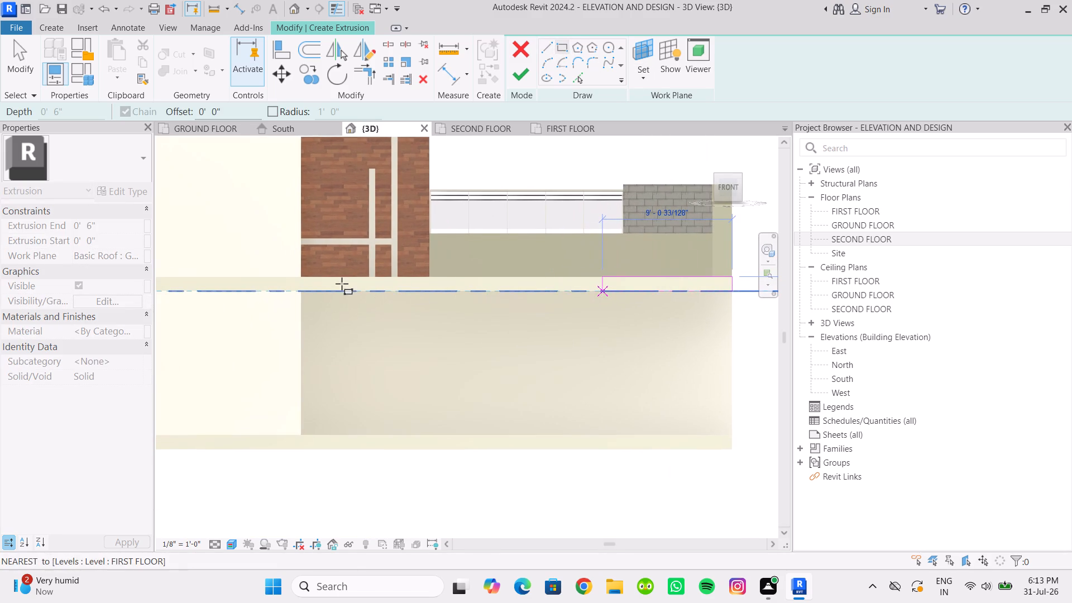
left_click(300, 289)
left_click(516, 69)
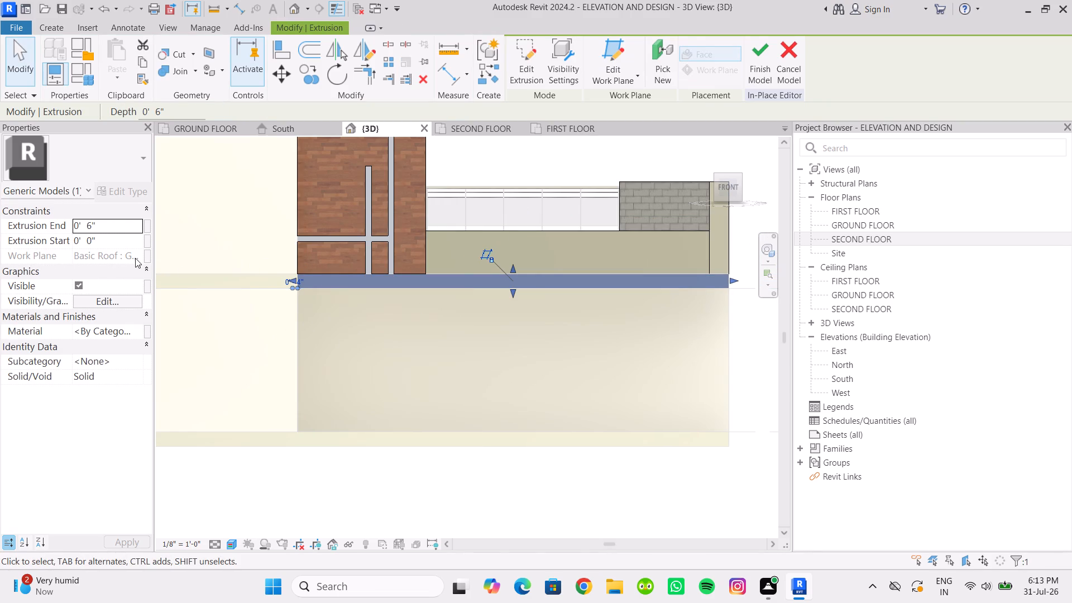
left_click(112, 229)
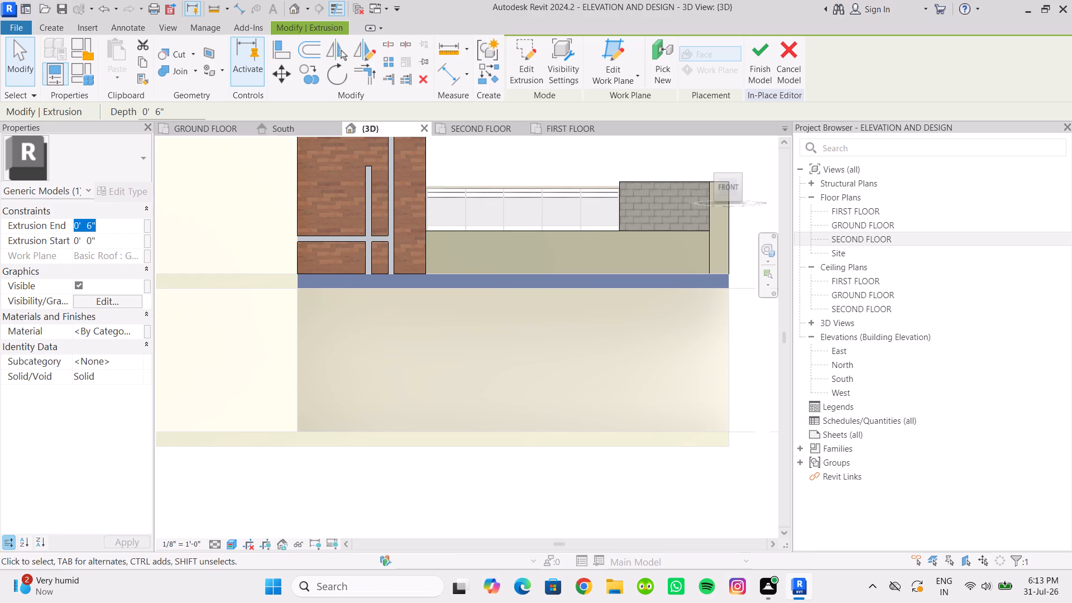
type("4\"")
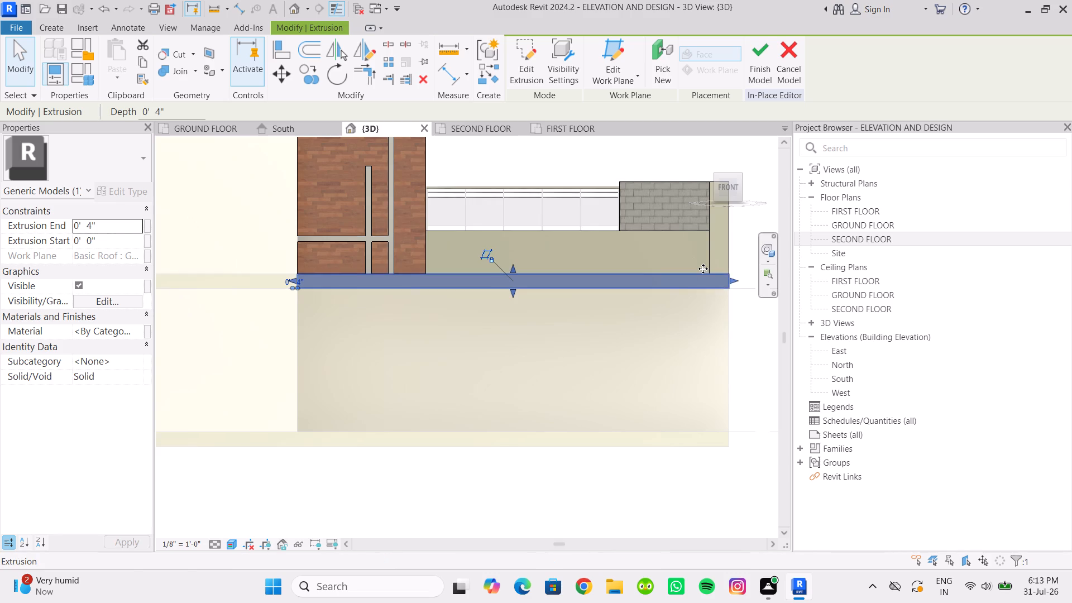
left_click(755, 64)
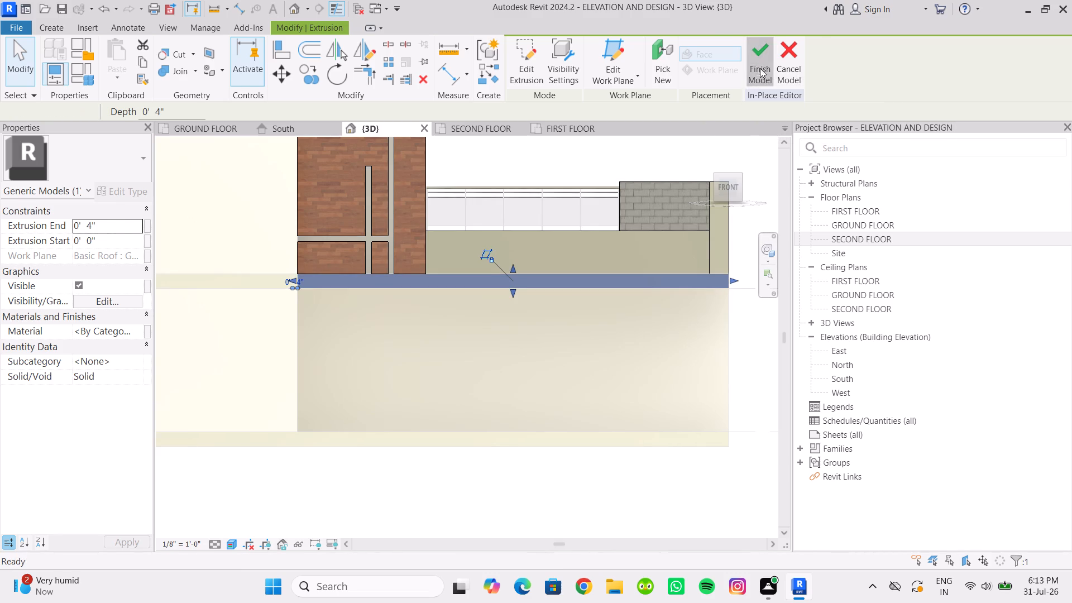
Edit the parapet generic model in place and set the Extrusion End of the roof slab edge band to 6".
scroll(600, 234, "down", 2)
middle_click_drag(585, 241, 574, 398, "shift")
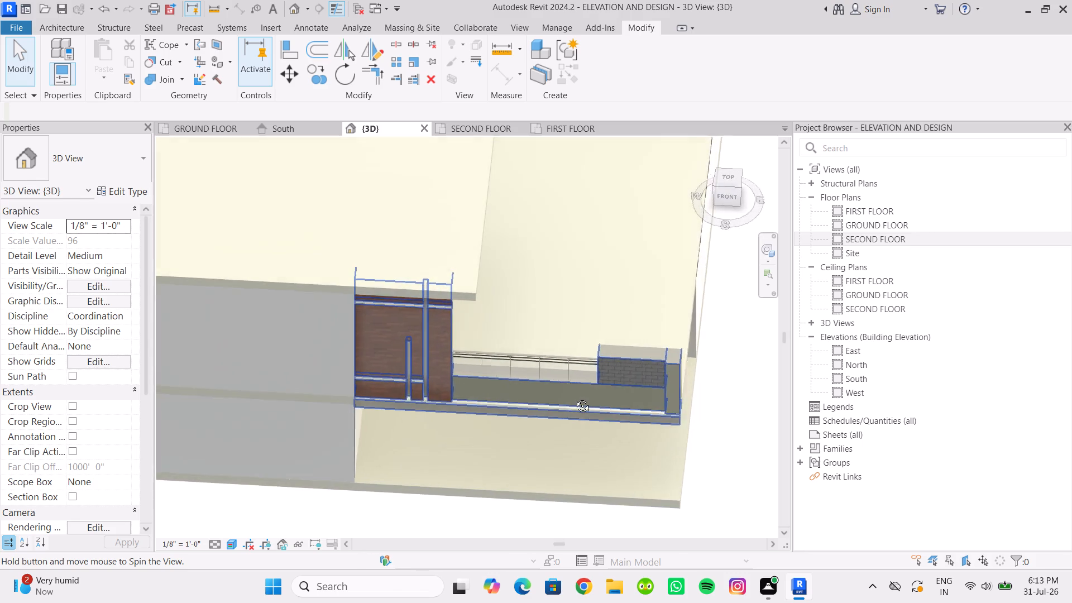
middle_click_drag(574, 398, 590, 307, "shift")
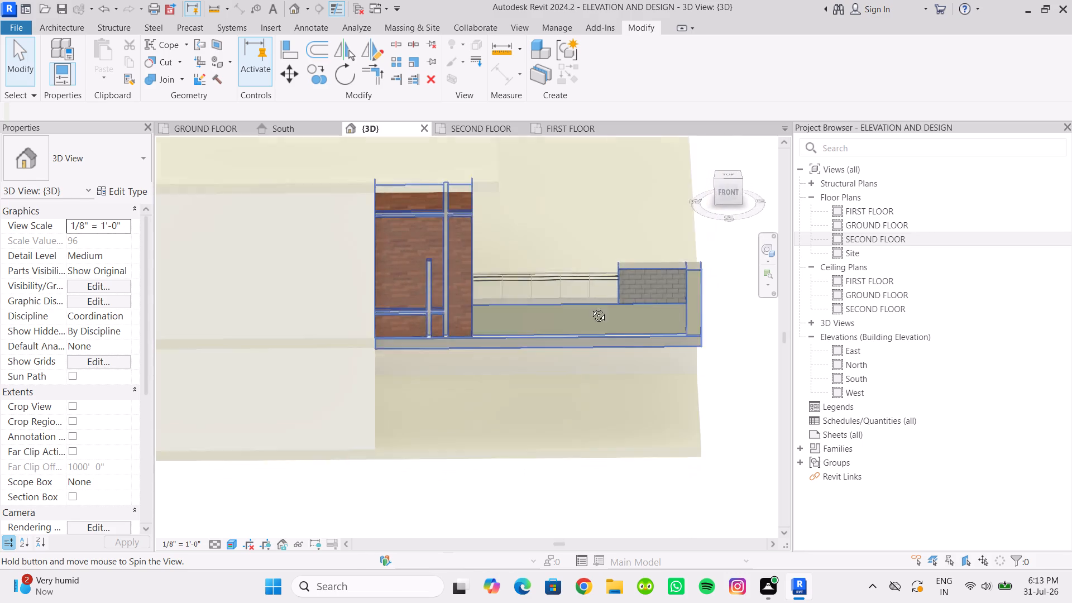
middle_click_drag(590, 307, 591, 306, "shift")
scroll(526, 347, "up", 4)
left_click(441, 331)
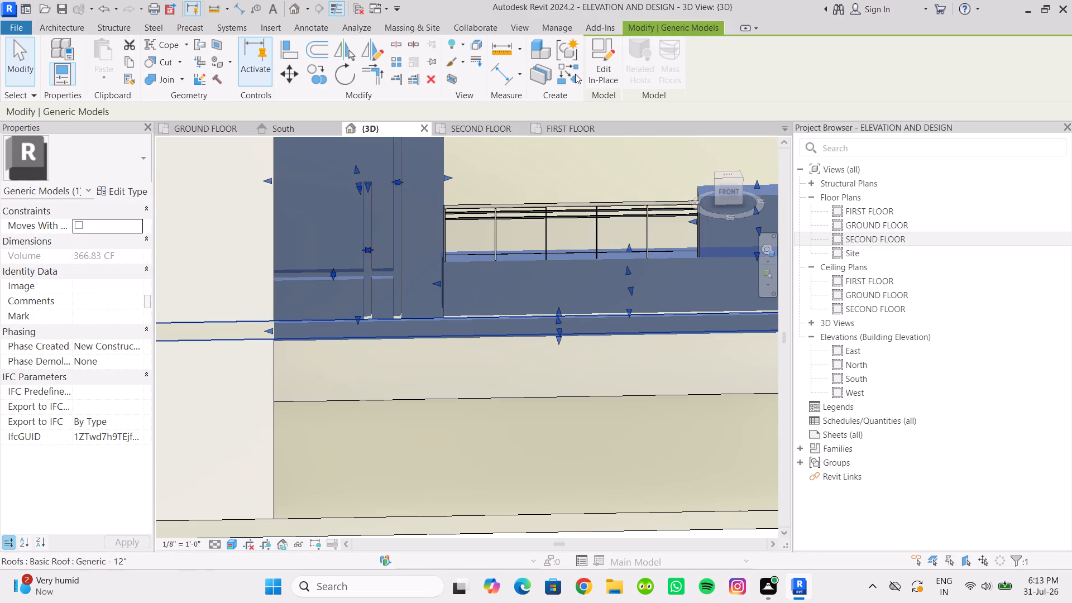
left_click(606, 54)
scroll(488, 338, "down", 2)
left_click(470, 327)
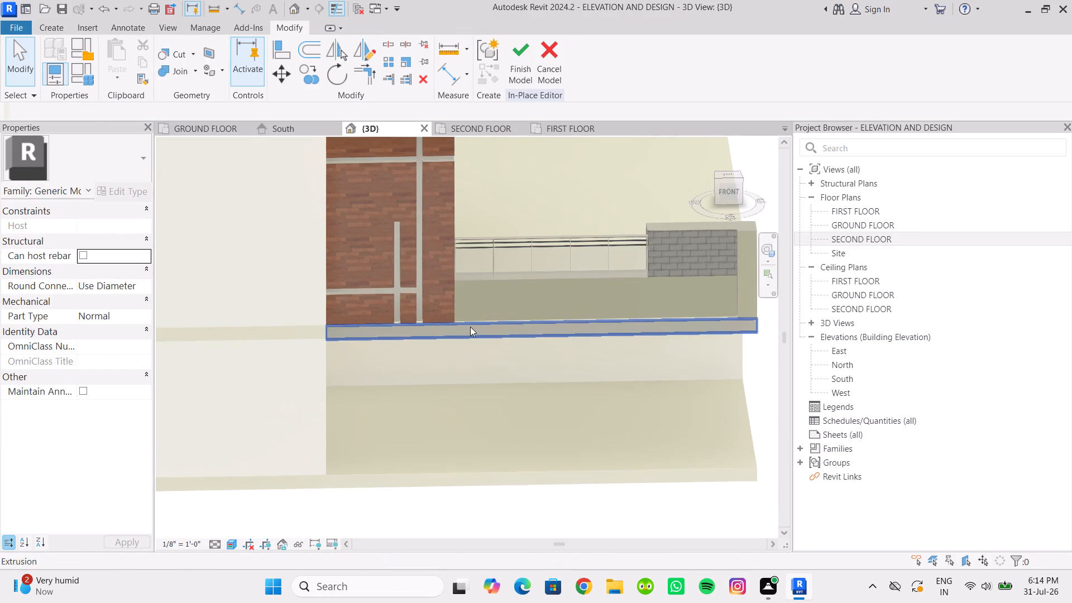
scroll(510, 349, "down", 1)
middle_click_drag(510, 349, 492, 323)
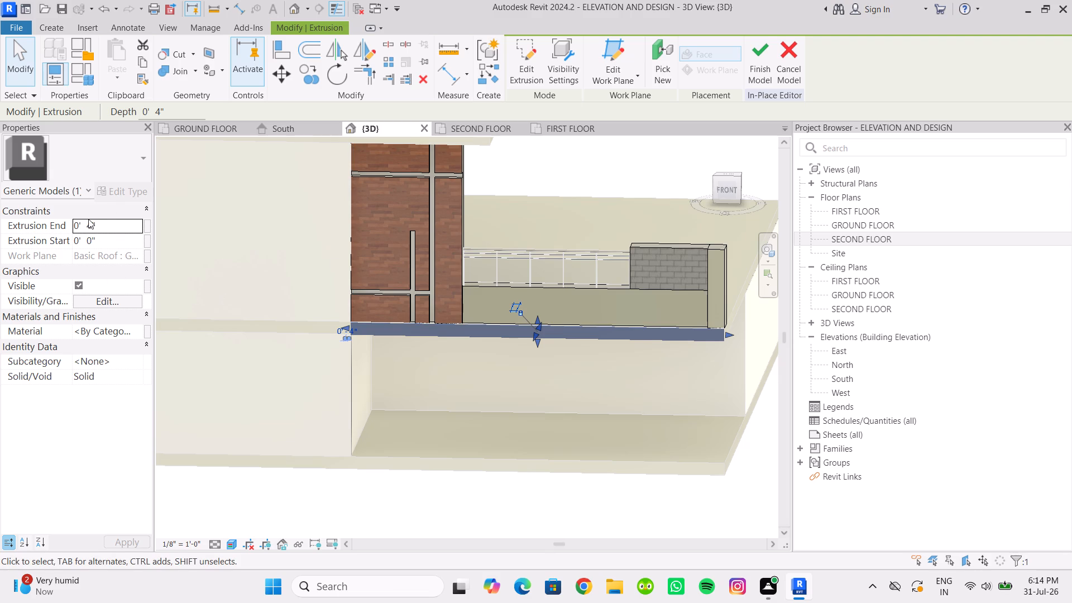
left_click(96, 223)
left_click_drag(110, 223, 49, 224)
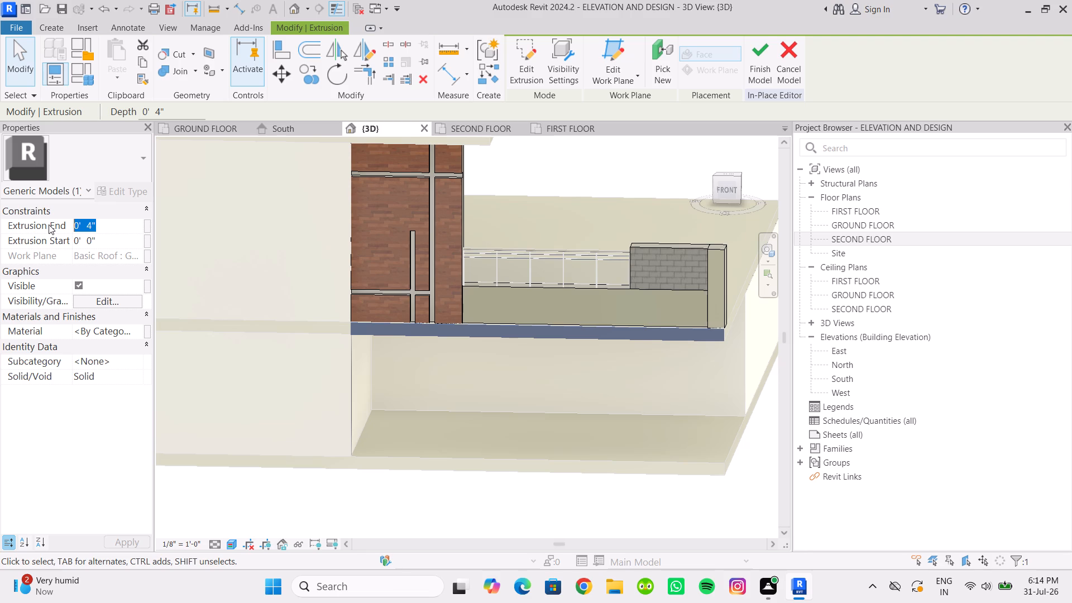
type("6\"")
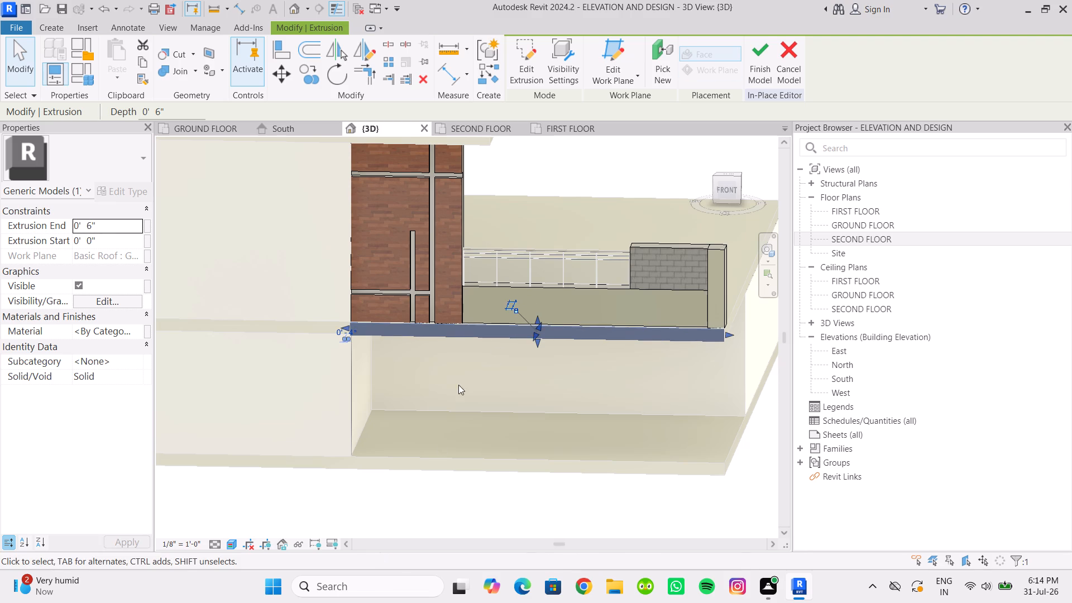
scroll(529, 408, "down", 2)
left_click(553, 502)
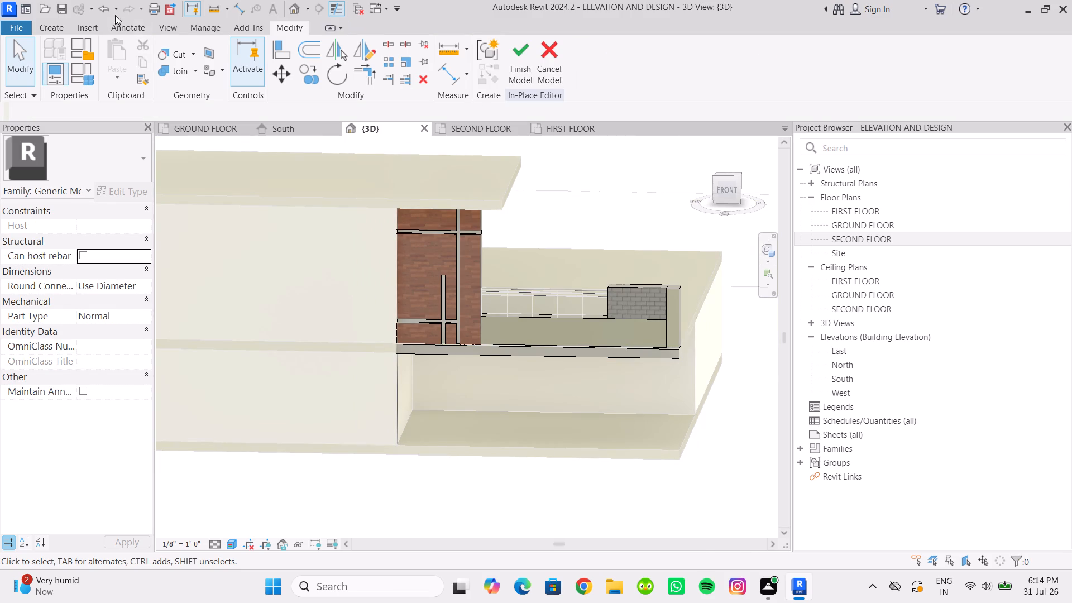
Start a new extrusion and sketch a rectangle about 1' wide and 10' tall from the band's brick-wall-end bottom corner down to the GROUND FLOOR level.
left_click(55, 26)
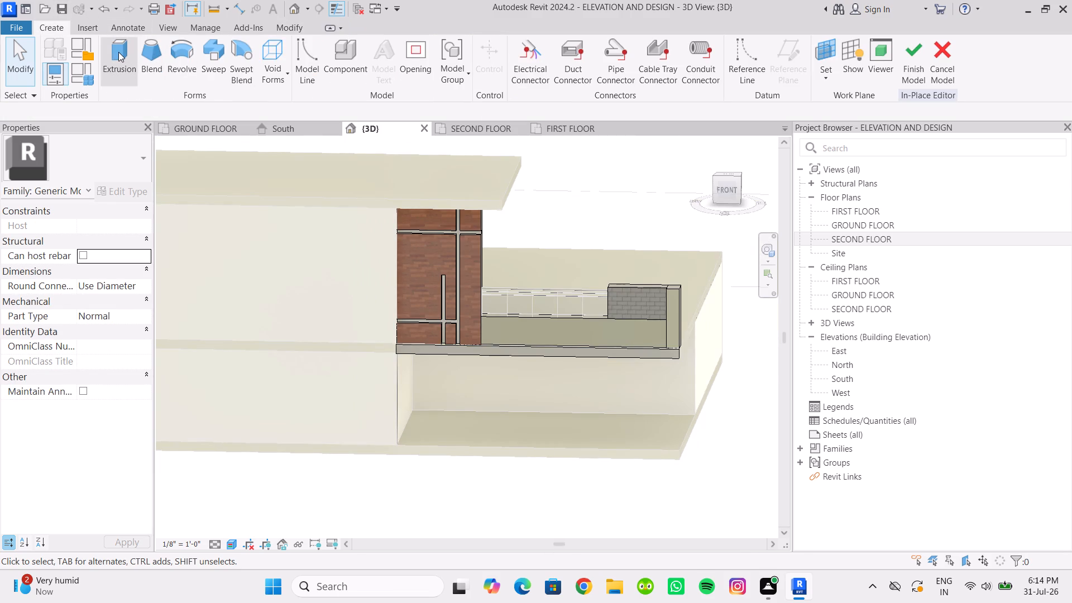
left_click(118, 52)
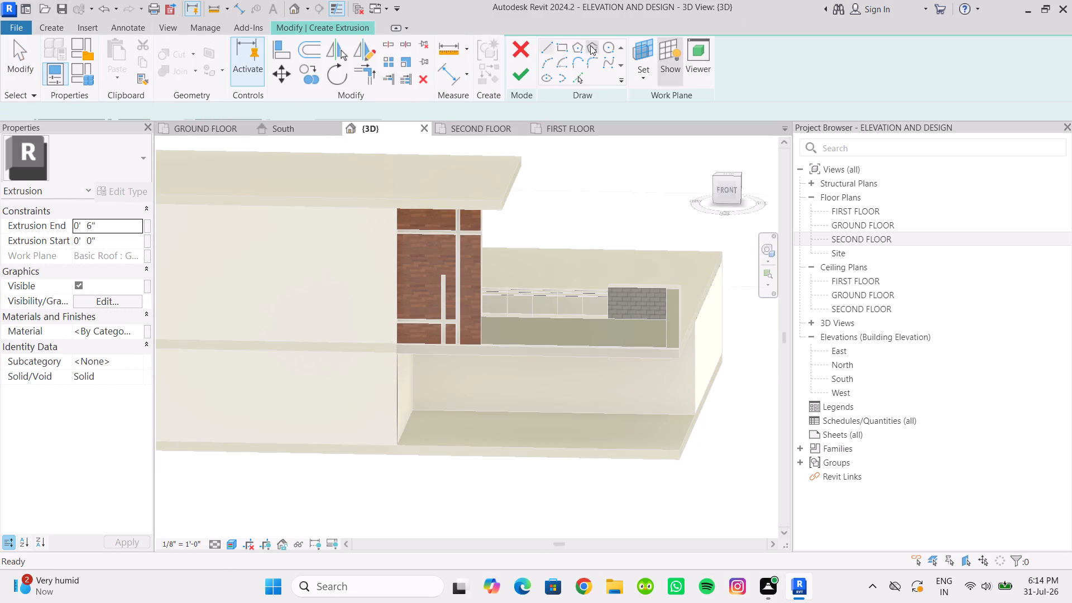
left_click(561, 45)
scroll(455, 360, "up", 3)
middle_click_drag(429, 372, 473, 363)
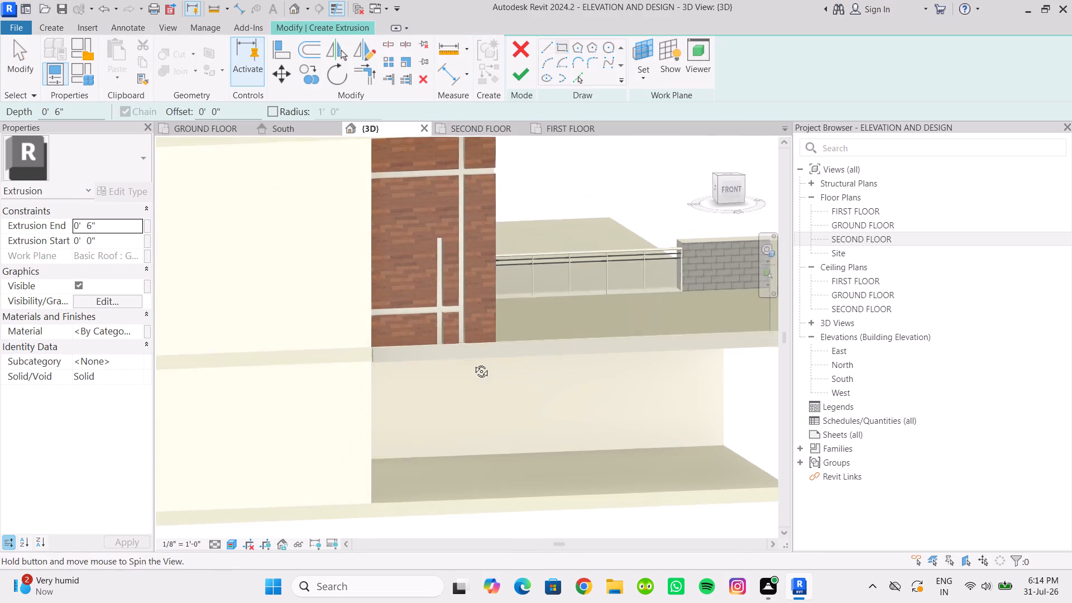
middle_click_drag(473, 363, 467, 361)
scroll(385, 359, "up", 5)
middle_click_drag(384, 372, 362, 361)
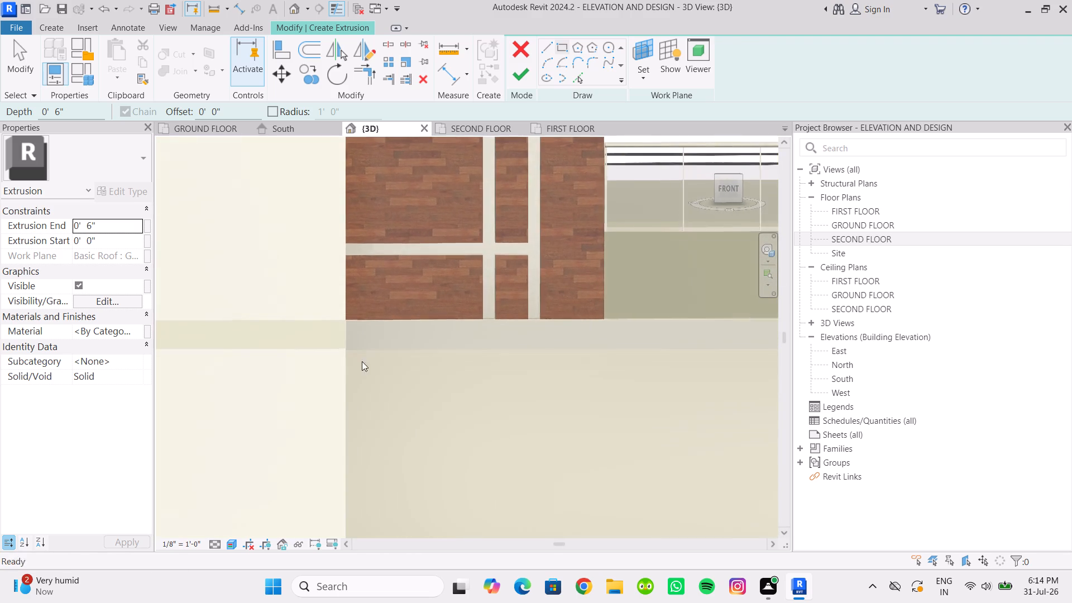
scroll(356, 346, "up", 2)
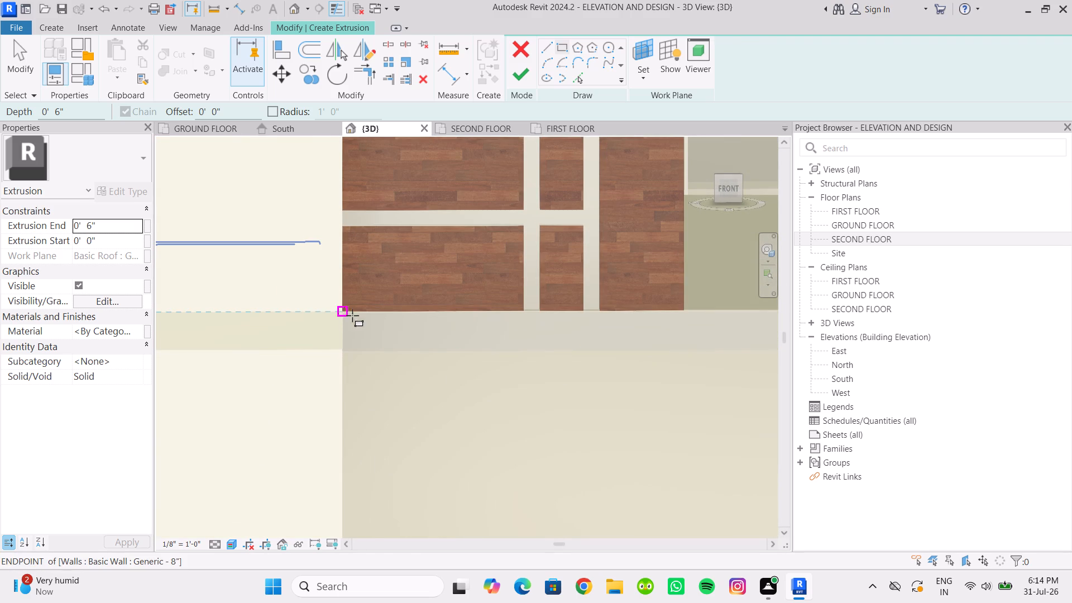
left_click(726, 193)
scroll(469, 358, "up", 6)
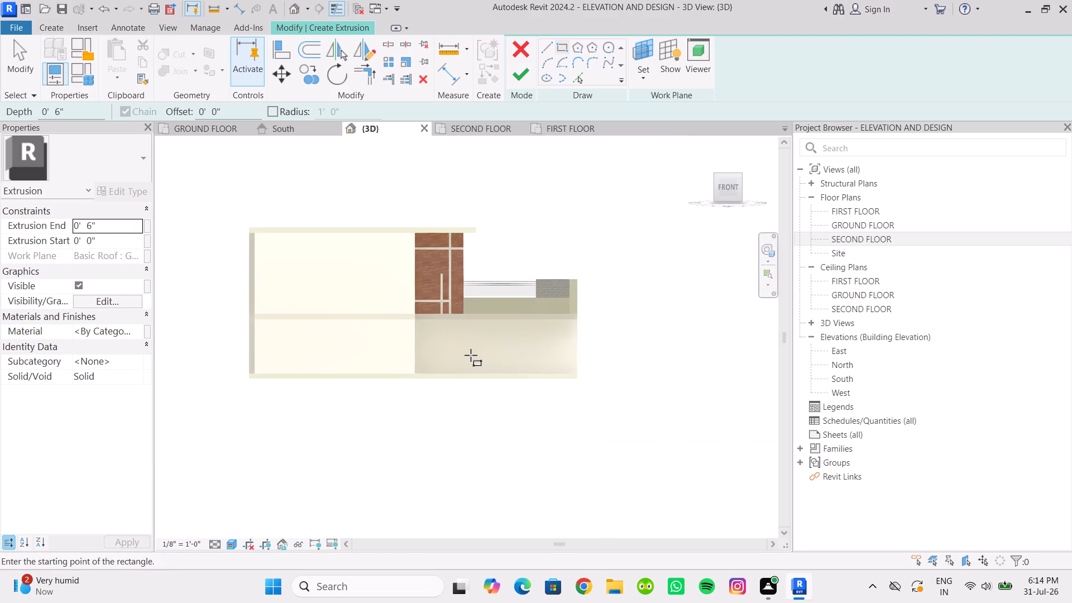
scroll(471, 355, "up", 7)
scroll(408, 276, "up", 5)
scroll(356, 334, "up", 4)
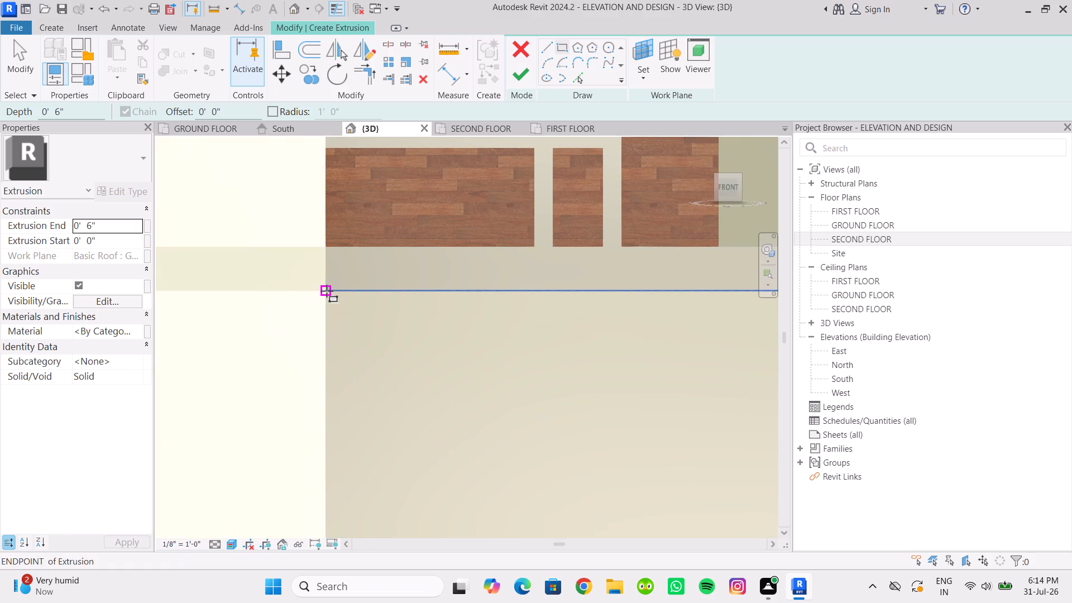
left_click(327, 291)
scroll(388, 413, "down", 5)
middle_click_drag(387, 415, 382, 252)
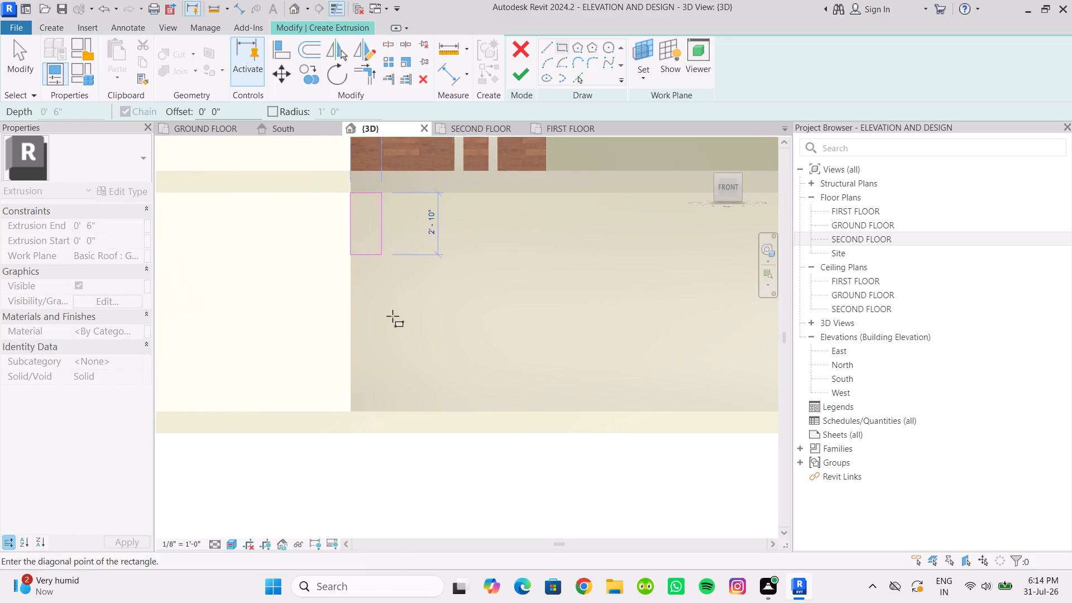
left_click(375, 407)
Sketch a second rectangle, about 1'-2" wide and 10' tall, from the band's block-wall-end bottom corner down to the GROUND FLOOR level.
scroll(449, 398, "down", 4)
middle_click_drag(451, 393, 236, 408)
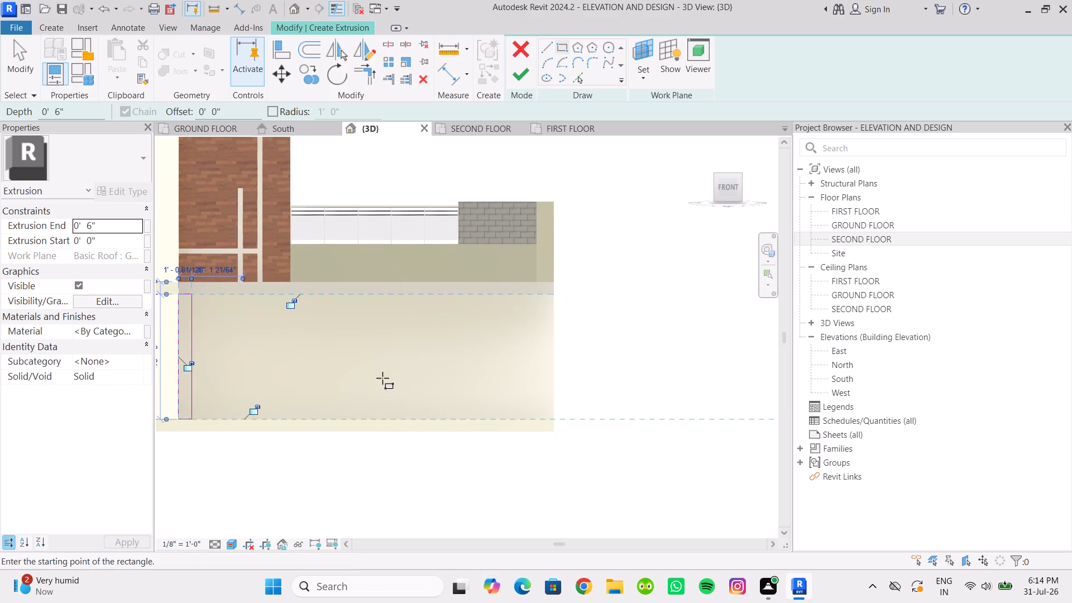
left_click(557, 294)
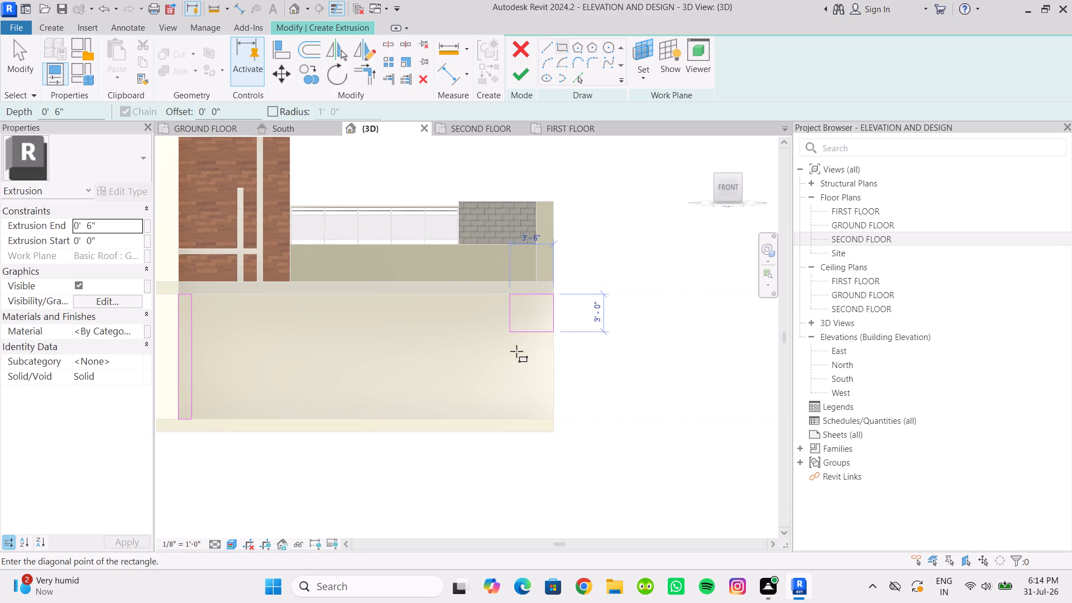
left_click(539, 422)
scroll(252, 332, "up", 4)
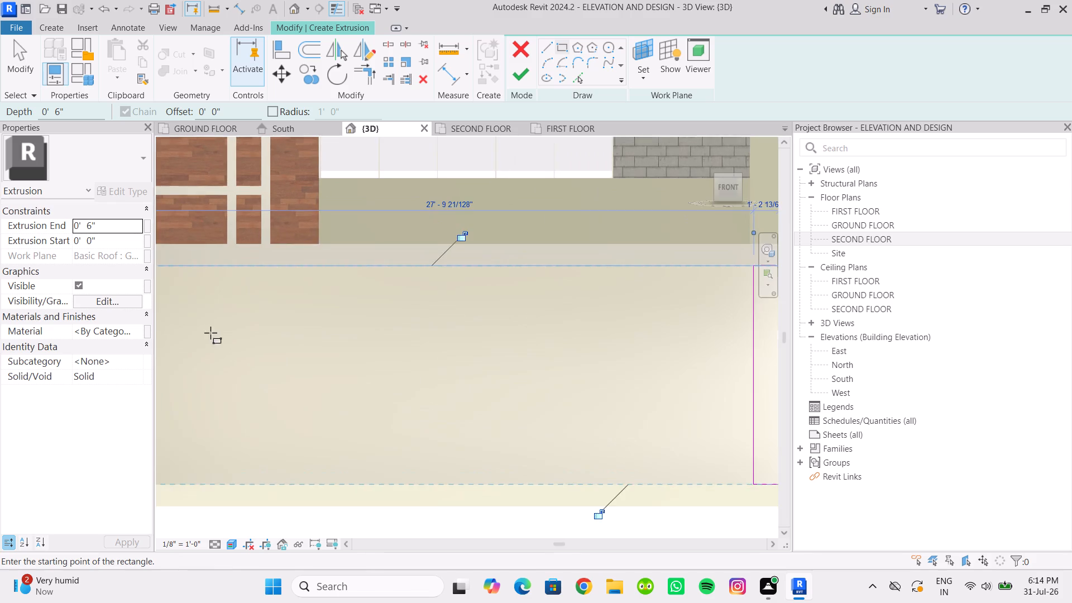
middle_click_drag(194, 333, 362, 353)
key("Escape")
key("Escape")
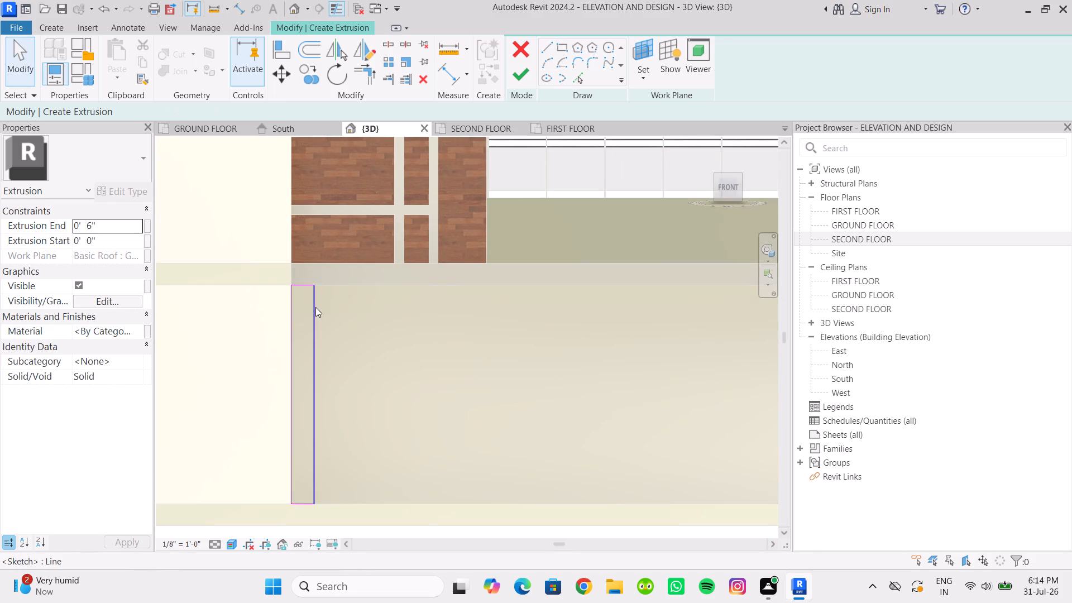
Set the width of the vertical strip sketched at the brick wall end to 1'.
left_click(315, 307)
left_click(300, 242)
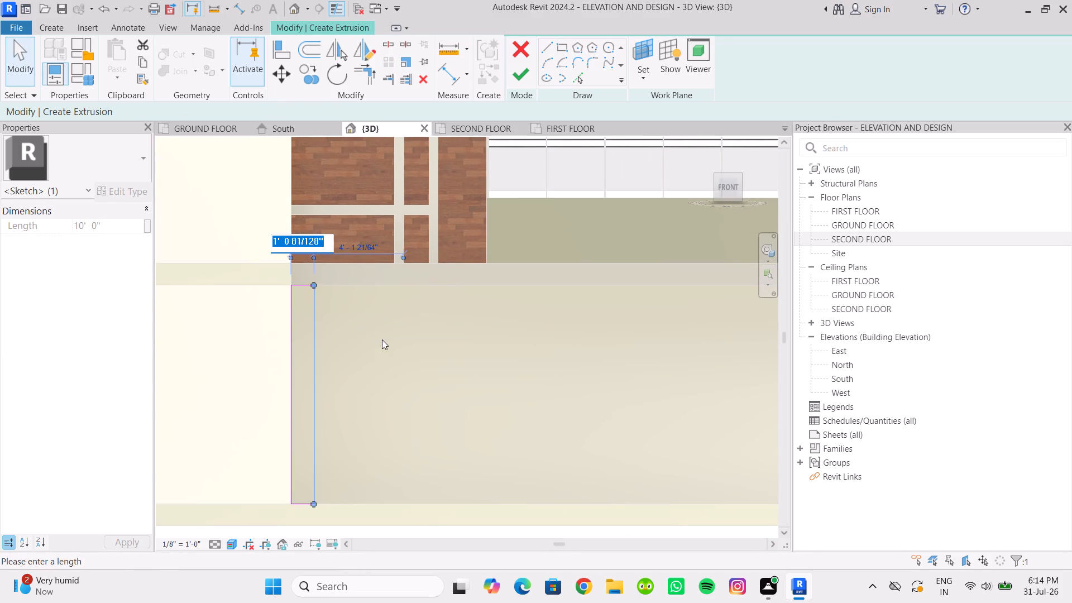
type("1'")
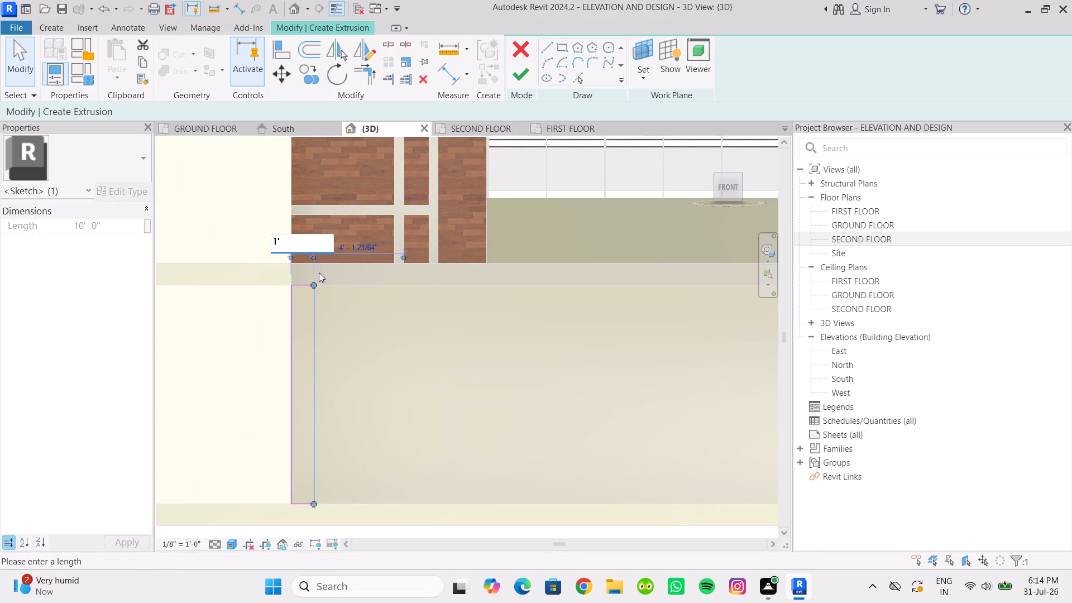
scroll(372, 314, "down", 5)
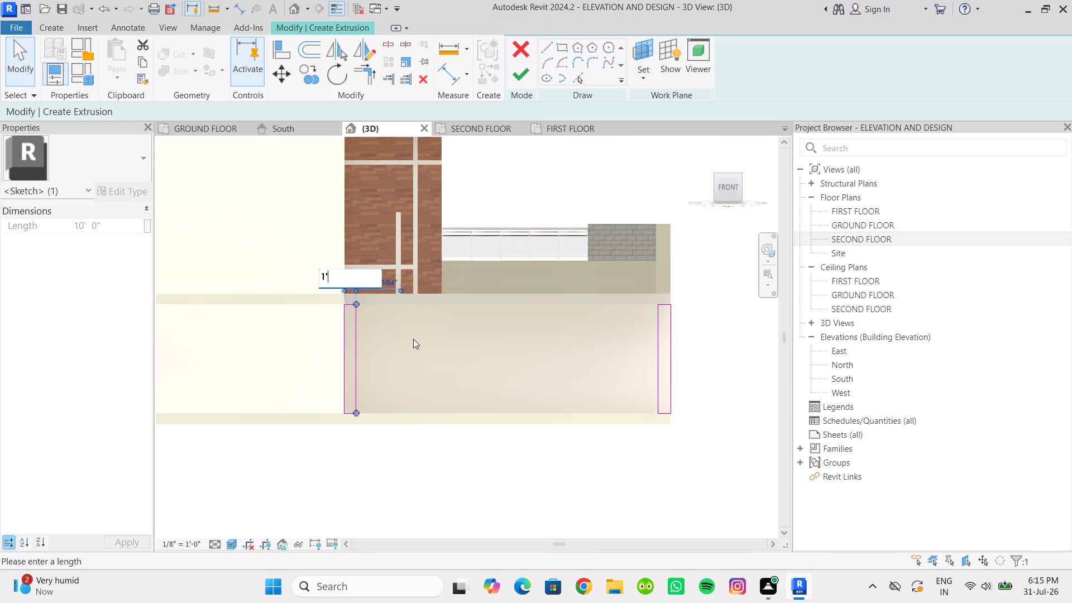
left_click(446, 487)
scroll(670, 349, "up", 1)
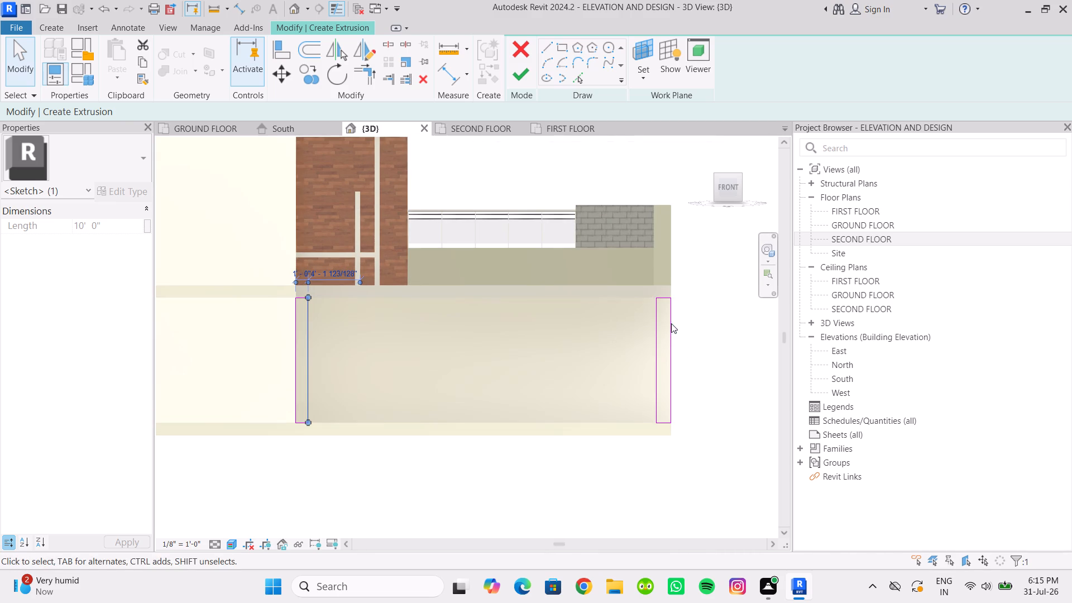
Set the width of the vertical strip sketched at the block wall end to 1', moving its outer line.
left_click(671, 323)
scroll(659, 475, "up", 5)
left_click(666, 425)
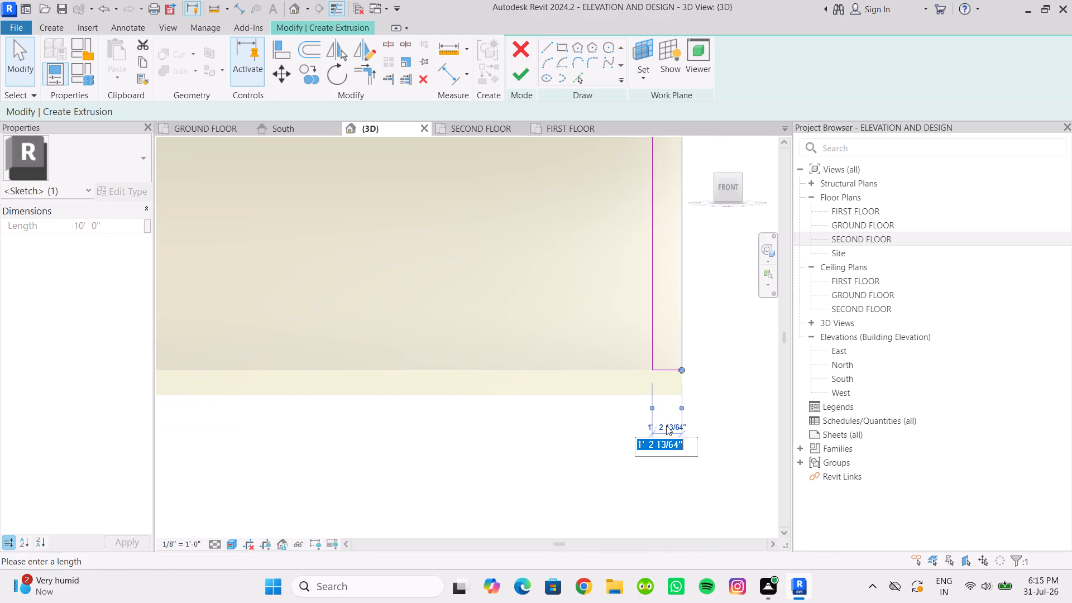
type("1'")
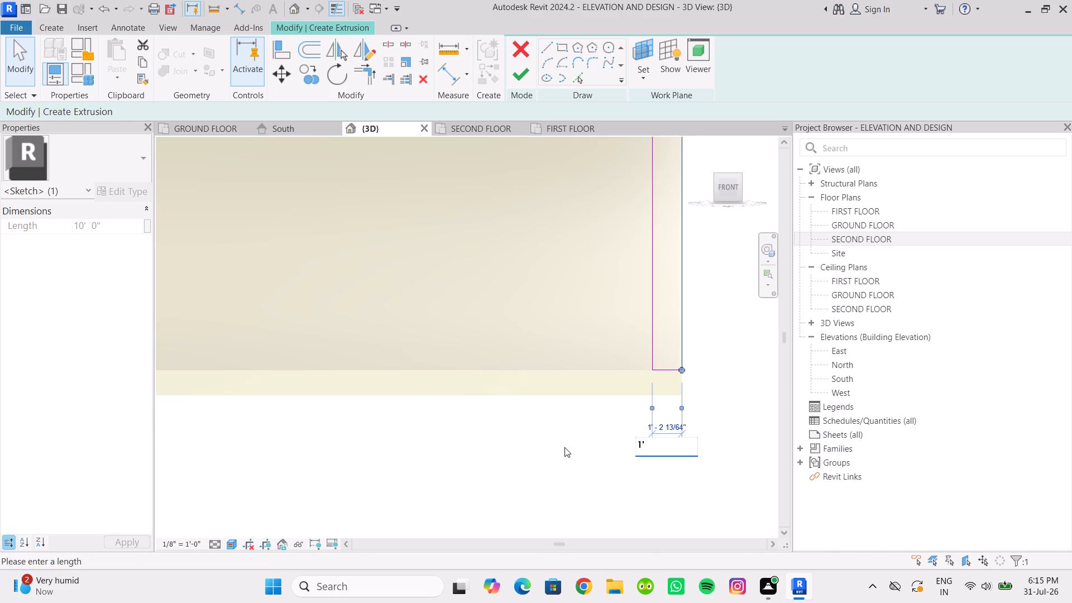
left_click(563, 447)
scroll(564, 440, "down", 5)
left_click(553, 454)
scroll(616, 372, "up", 4)
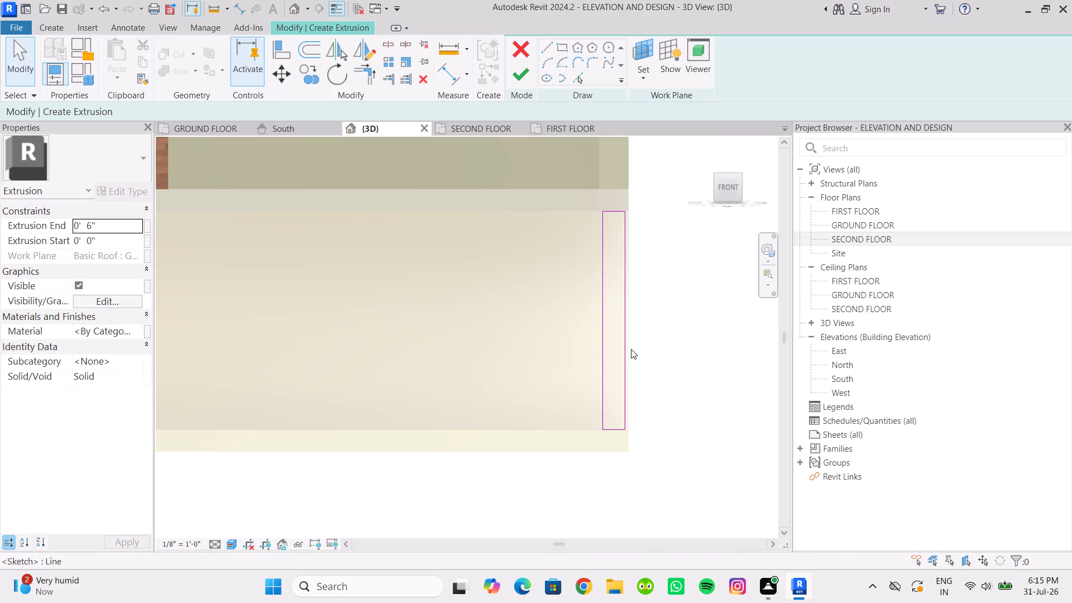
left_click(619, 430)
key("Escape")
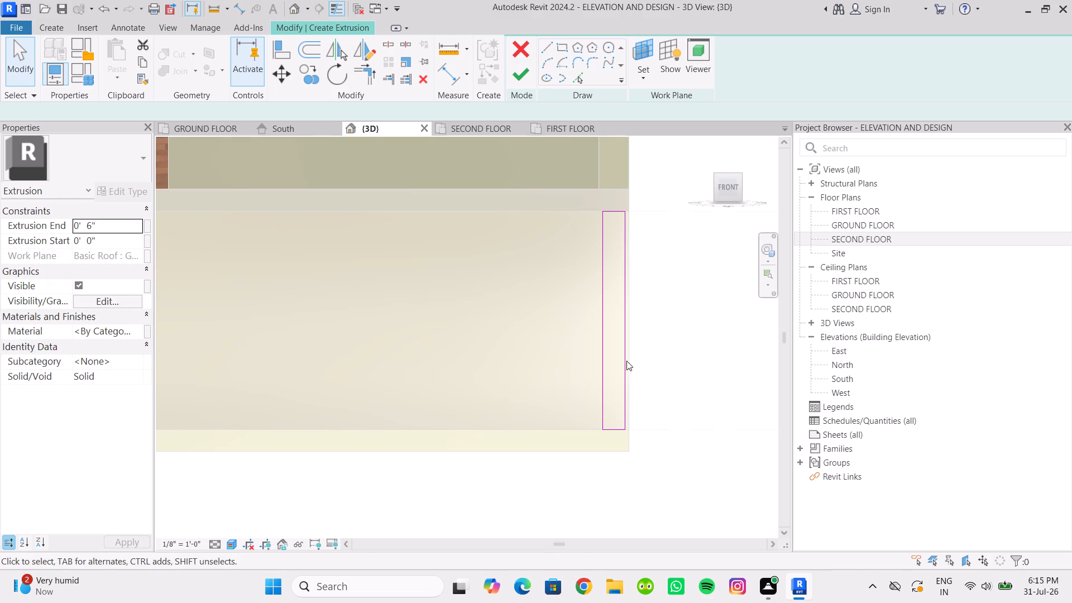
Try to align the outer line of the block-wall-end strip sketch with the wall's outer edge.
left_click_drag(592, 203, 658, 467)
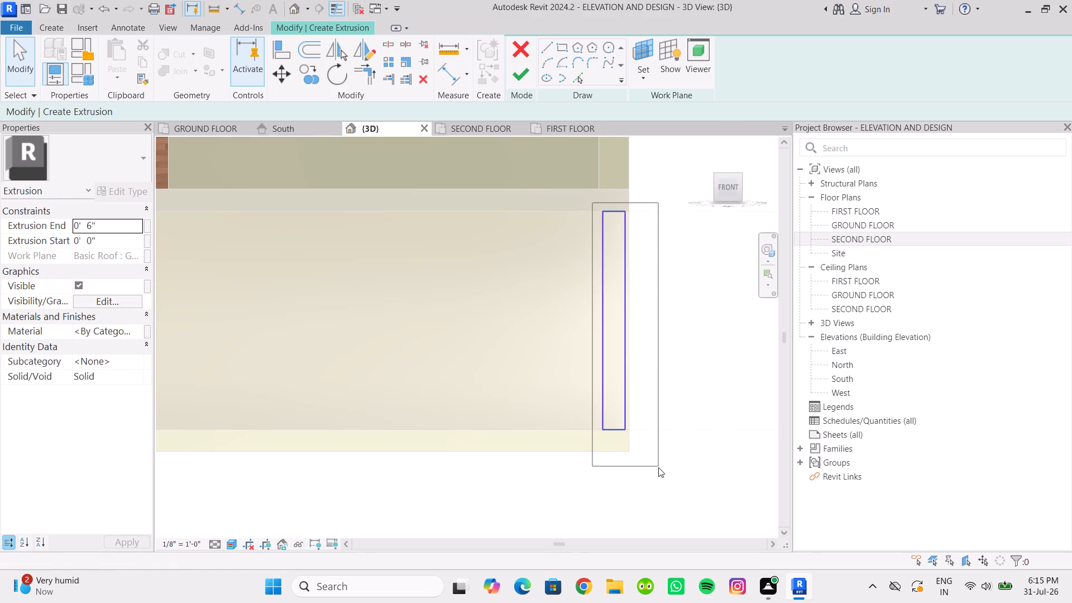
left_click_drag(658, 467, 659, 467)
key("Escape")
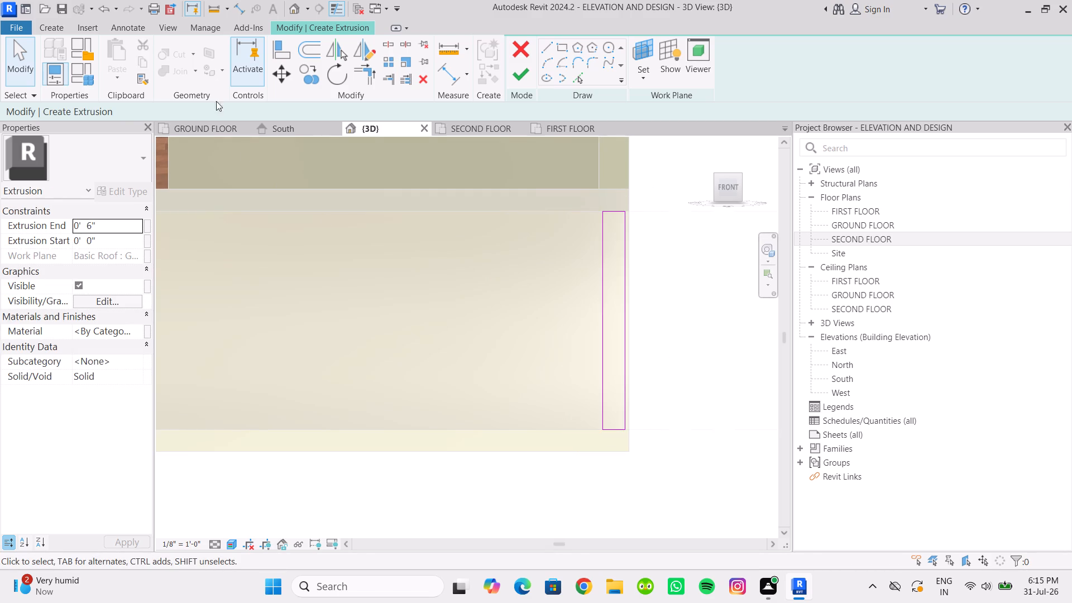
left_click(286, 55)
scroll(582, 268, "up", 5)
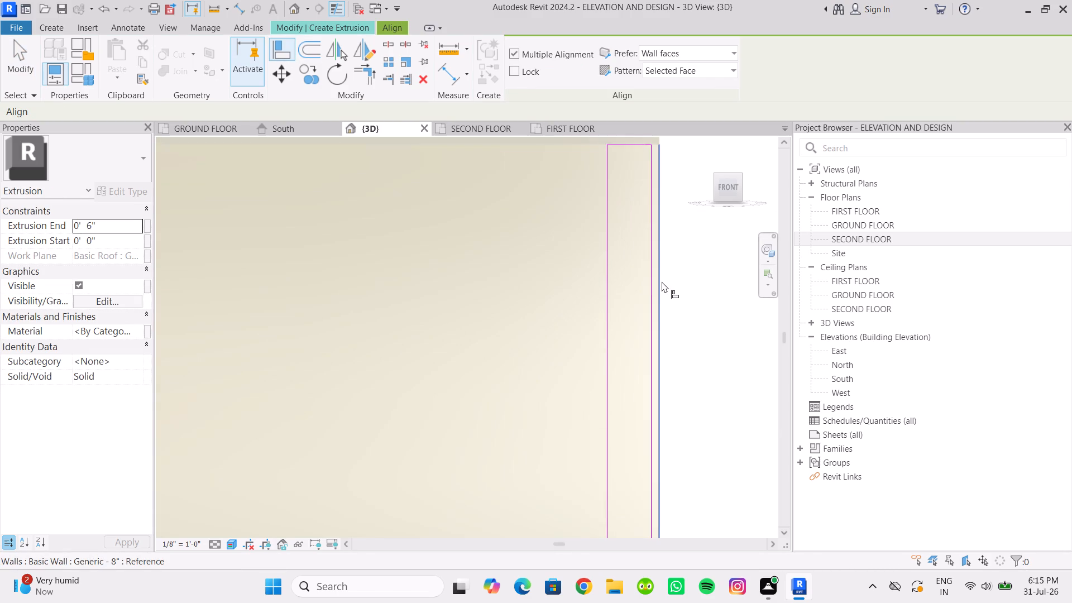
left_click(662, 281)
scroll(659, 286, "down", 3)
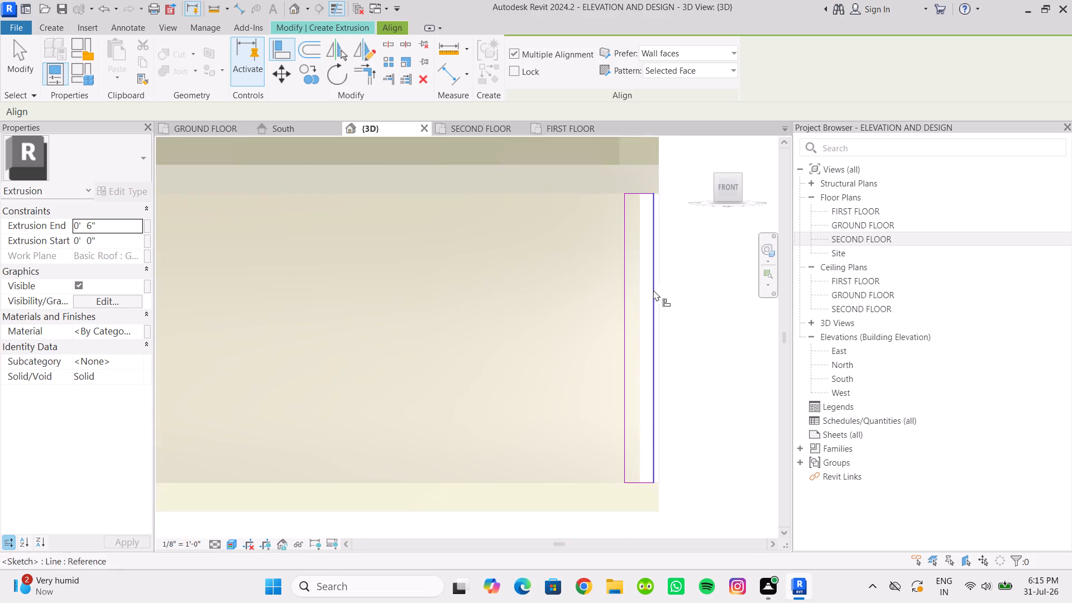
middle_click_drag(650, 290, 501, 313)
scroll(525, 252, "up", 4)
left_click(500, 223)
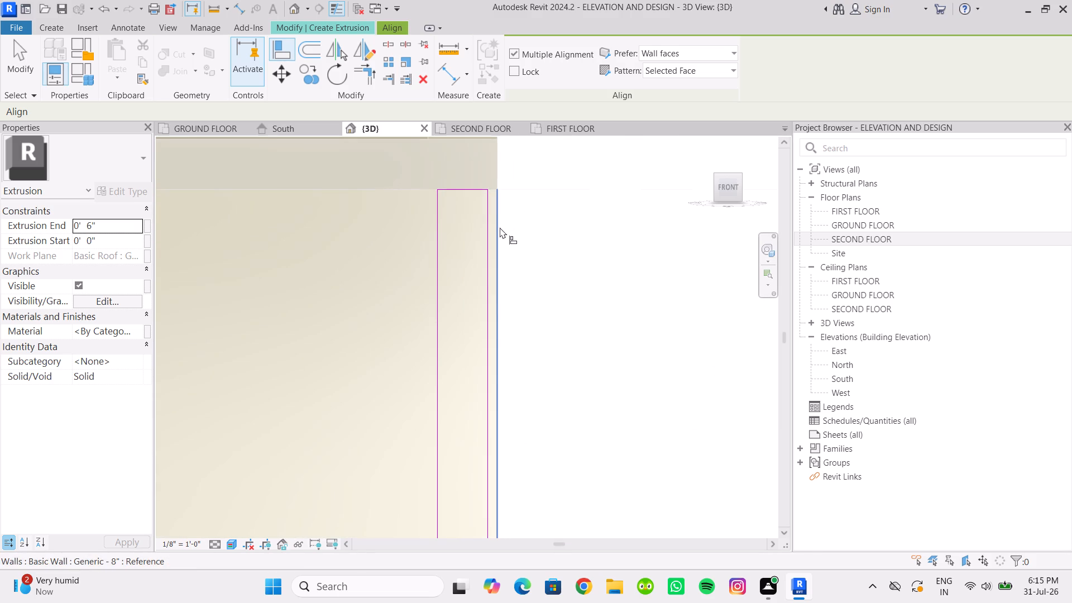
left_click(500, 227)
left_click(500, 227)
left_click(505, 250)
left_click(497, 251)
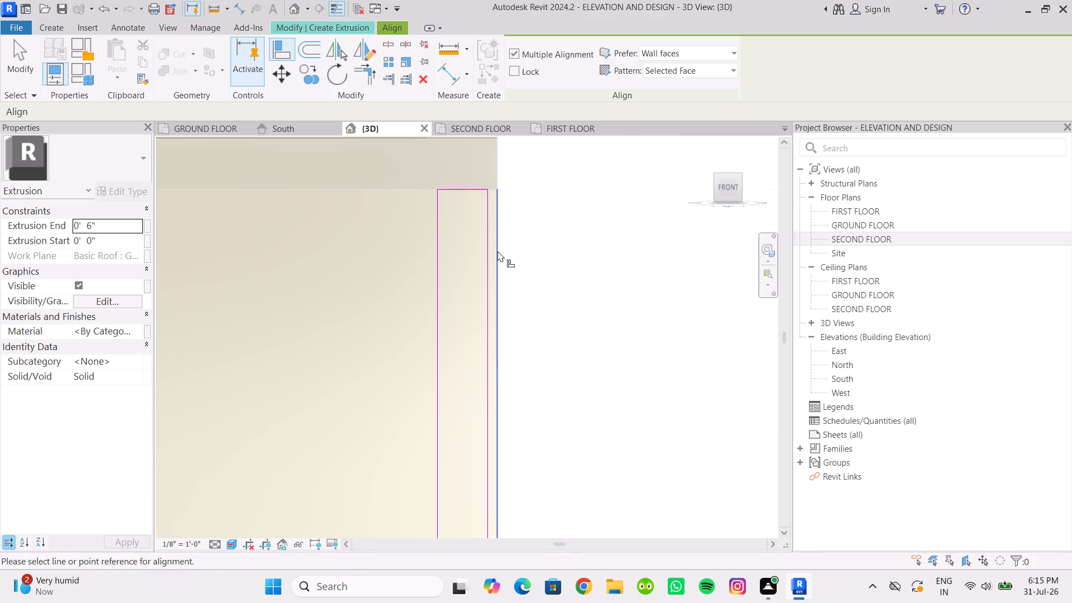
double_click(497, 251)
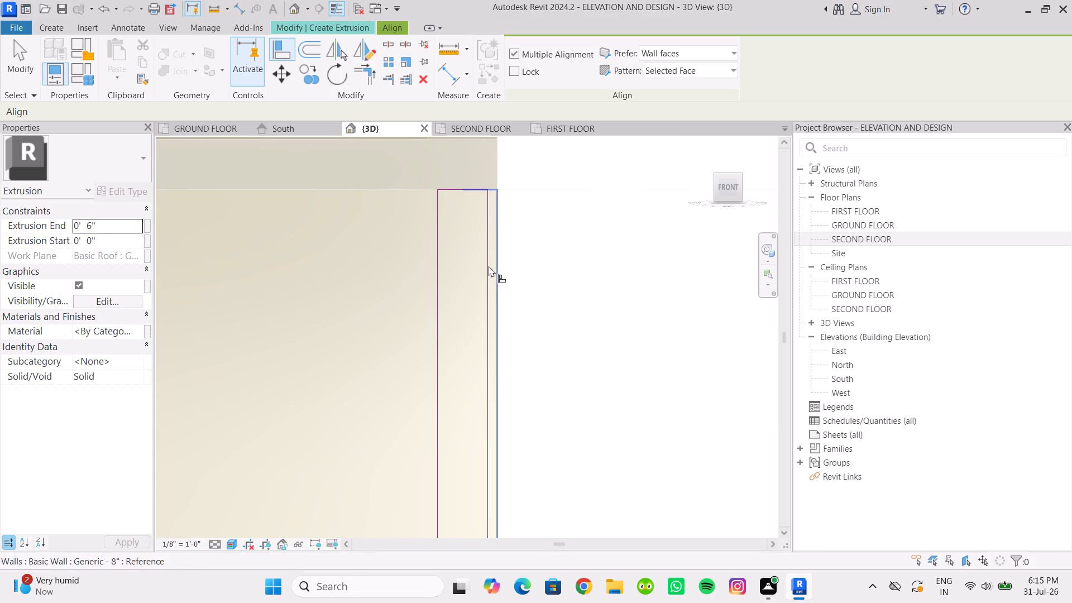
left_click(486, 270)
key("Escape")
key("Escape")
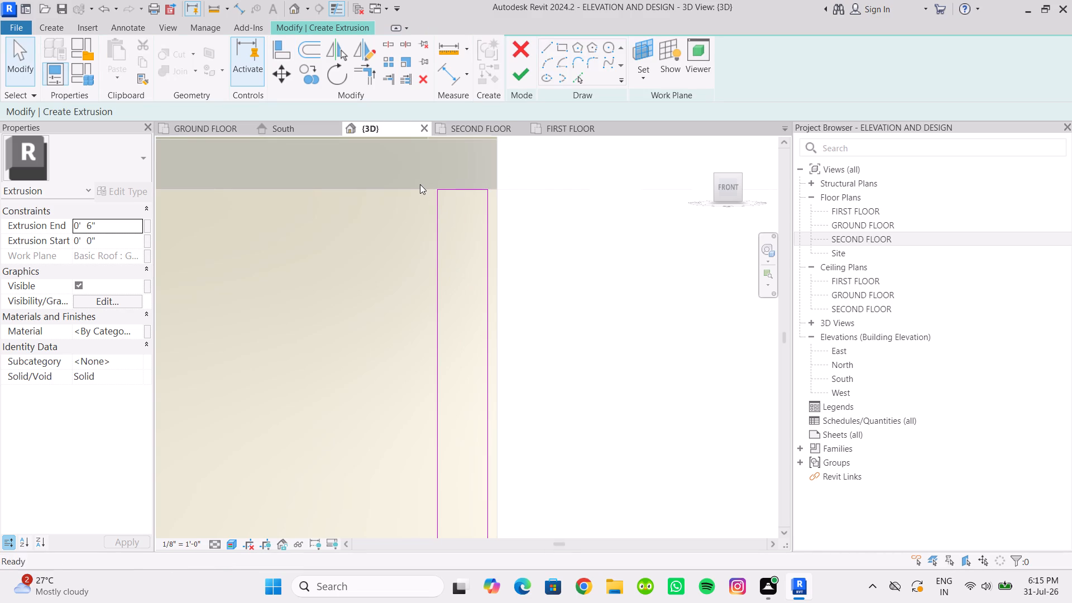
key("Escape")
Nudge the four sketch lines of the block-wall-end strip outward until its outer side meets the wall's edge.
left_click_drag(427, 172, 514, 336)
scroll(508, 326, "down", 2)
middle_click_drag(508, 326, 502, 217)
scroll(504, 217, "down", 3)
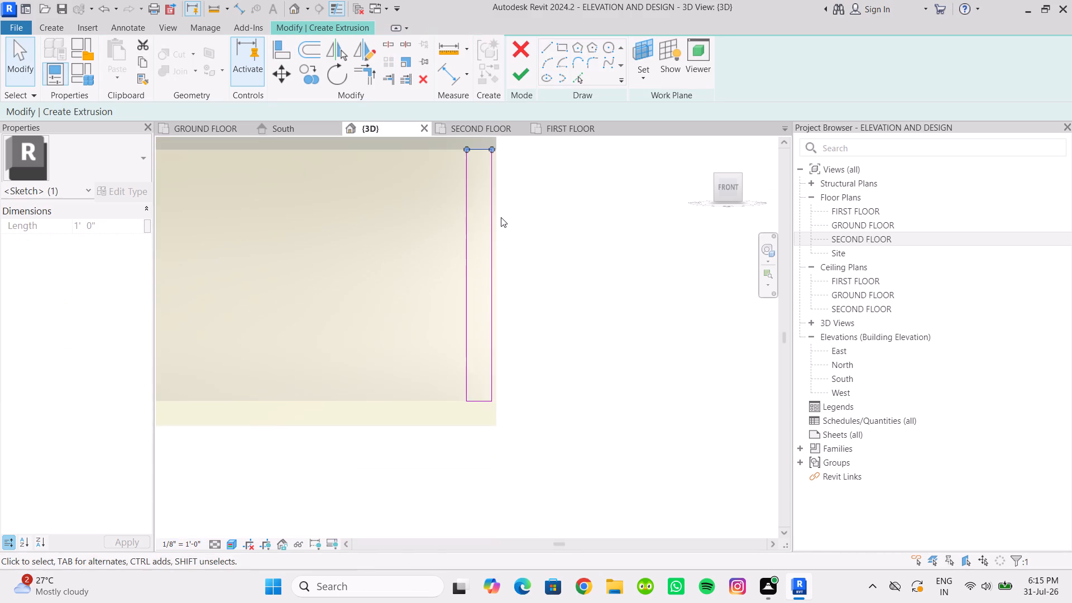
left_click_drag(457, 142, 521, 424)
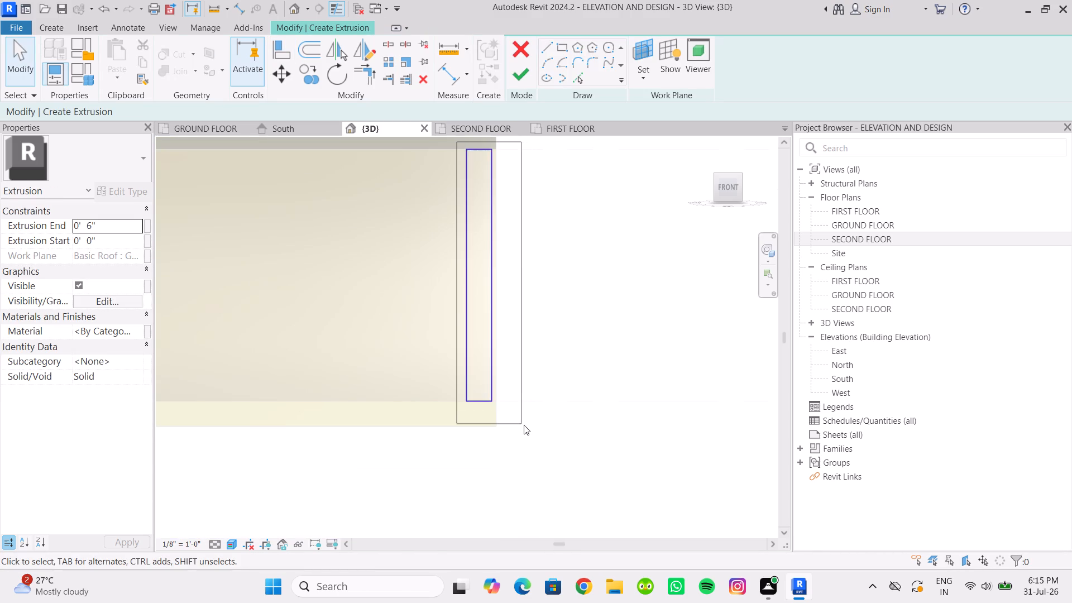
scroll(527, 425, "up", 4)
key("Right")
key("Right")
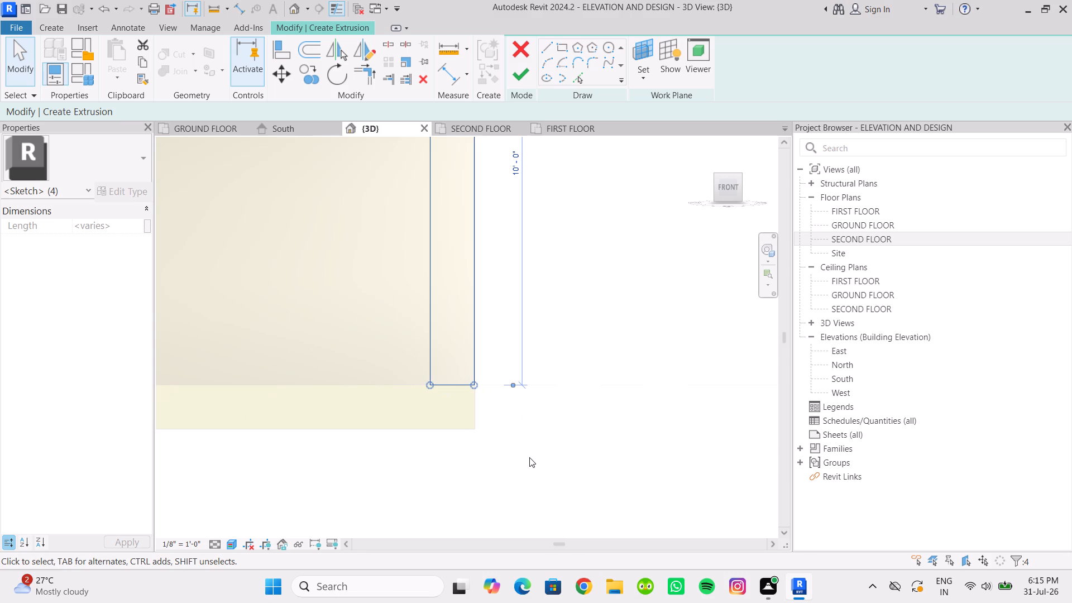
Finish the extrusion of the two 1' wide vertical strips with a 6" depth.
scroll(593, 454, "down", 8)
middle_click_drag(342, 413, 355, 418)
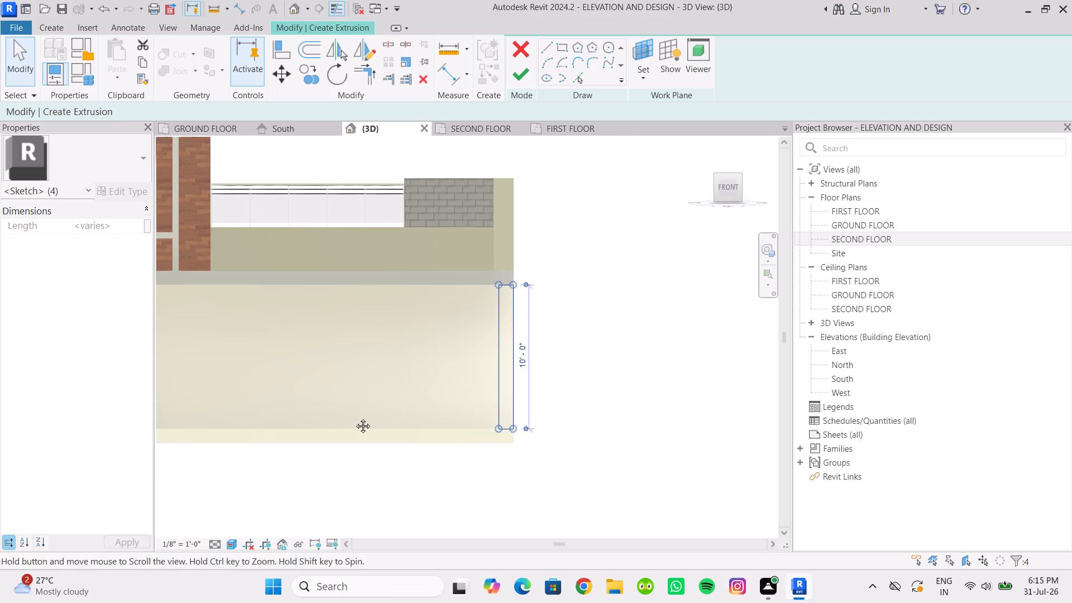
middle_click_drag(355, 418, 519, 409)
scroll(213, 327, "up", 6)
scroll(394, 301, "down", 6)
key("Escape")
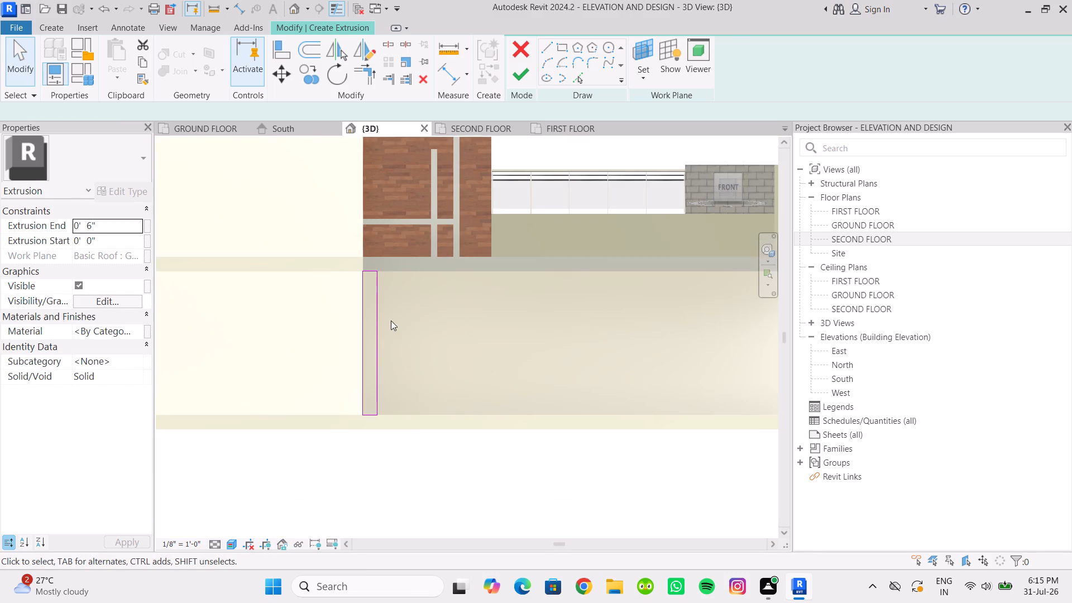
scroll(469, 298, "down", 4)
middle_click_drag(473, 299, 433, 327)
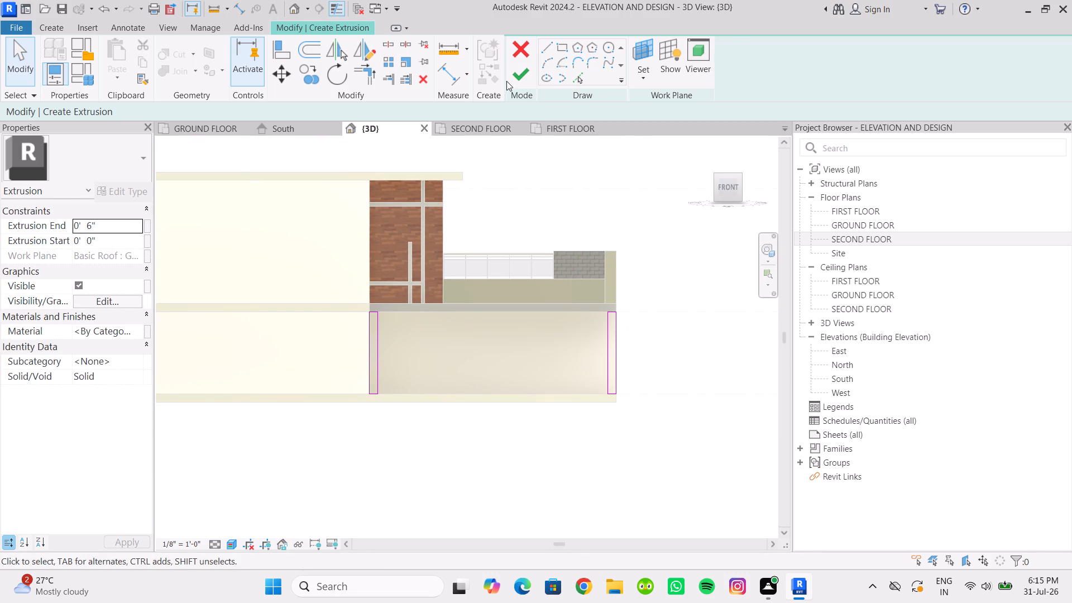
left_click(513, 80)
scroll(401, 328, "up", 10)
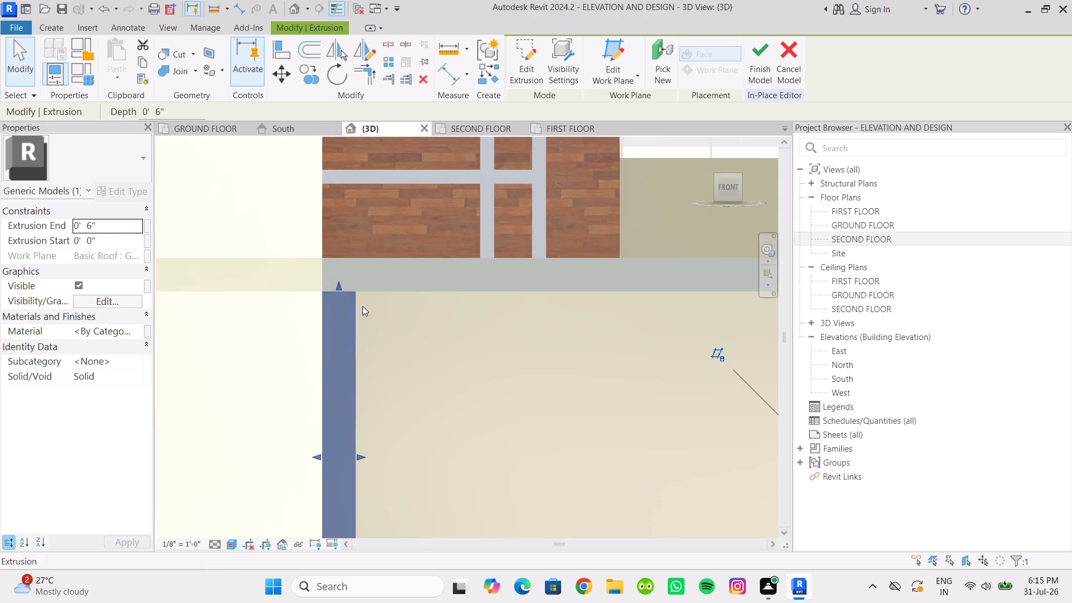
scroll(362, 306, "up", 6)
scroll(321, 274, "down", 16)
left_click(481, 482)
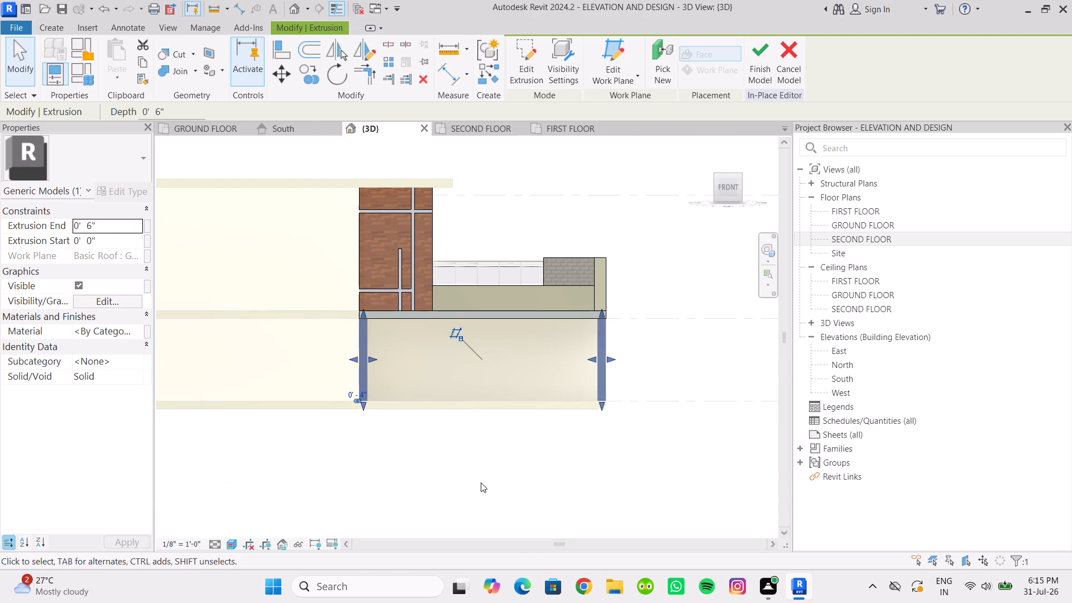
Stretch the top of the brick-wall-end strip up to the top edge of the slab edge band.
scroll(644, 429, "down", 2)
scroll(626, 427, "up", 3)
middle_click_drag(620, 423, 565, 454, "shift")
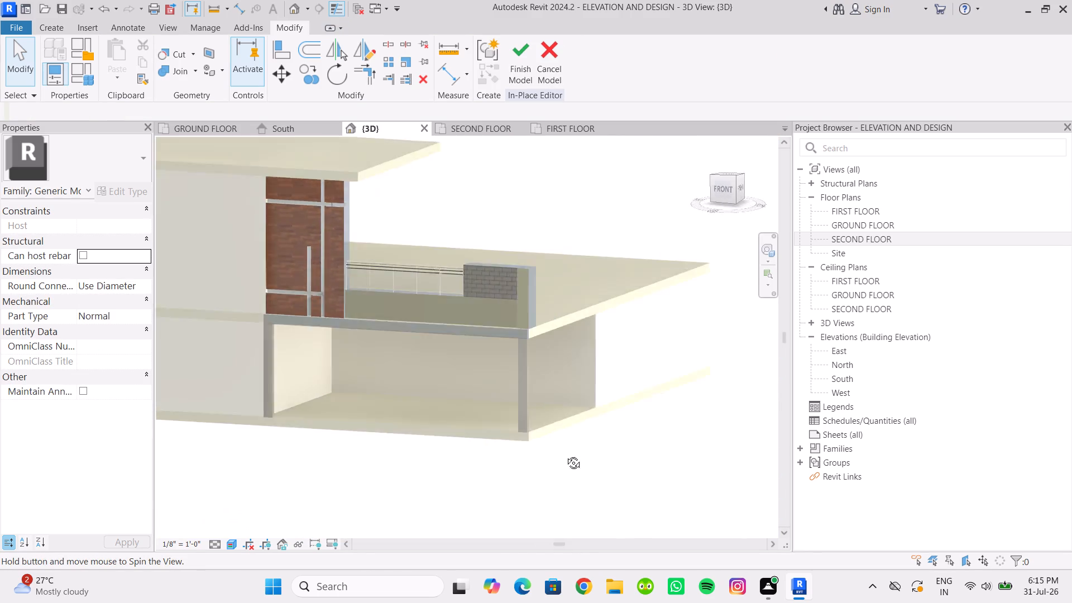
middle_click_drag(565, 454, 456, 514, "shift")
scroll(217, 374, "up", 6)
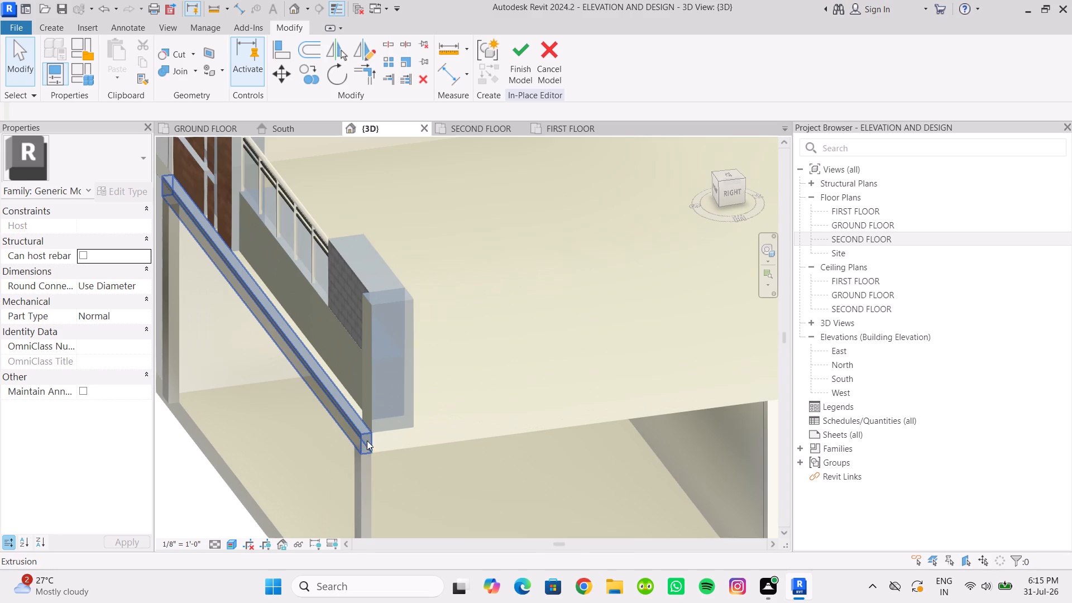
scroll(377, 440, "down", 3)
middle_click_drag(377, 440, 463, 399, "shift")
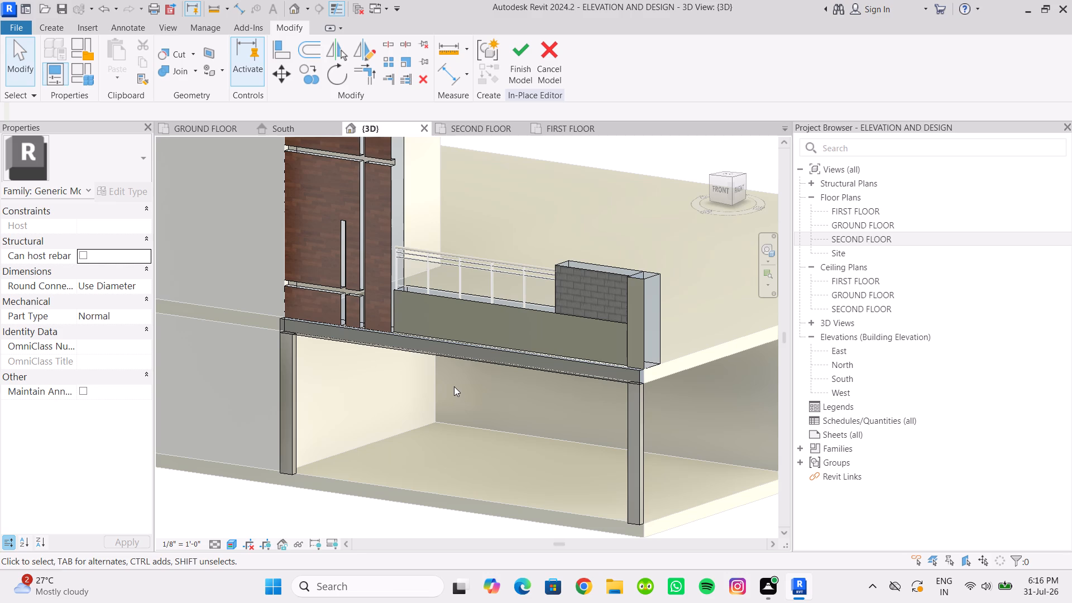
scroll(408, 376, "down", 1)
scroll(295, 339, "up", 6)
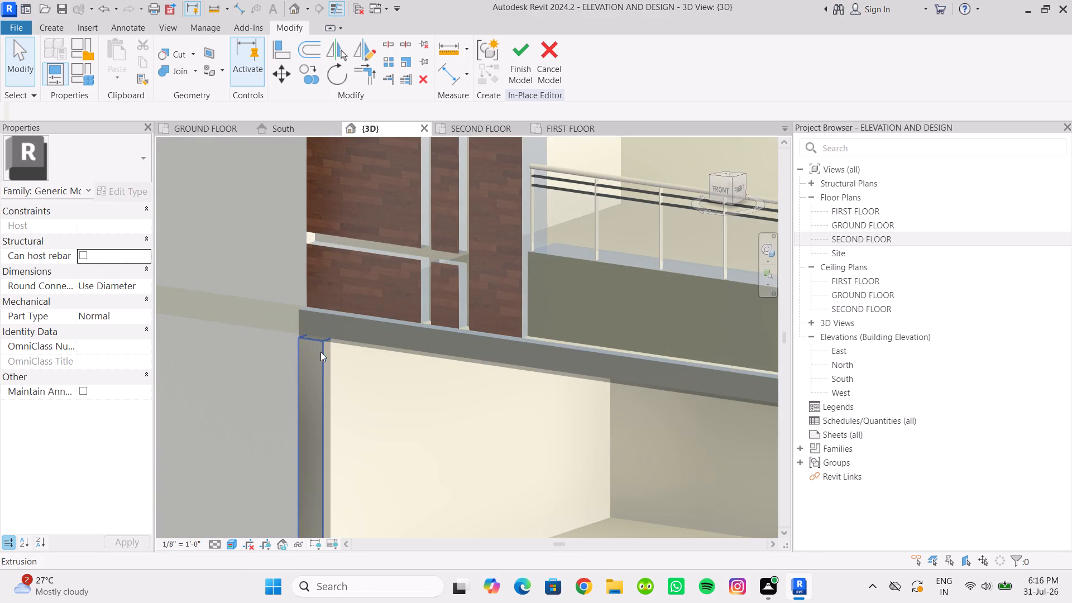
left_click(318, 357)
scroll(312, 352, "up", 5)
left_click_drag(315, 318, 316, 304)
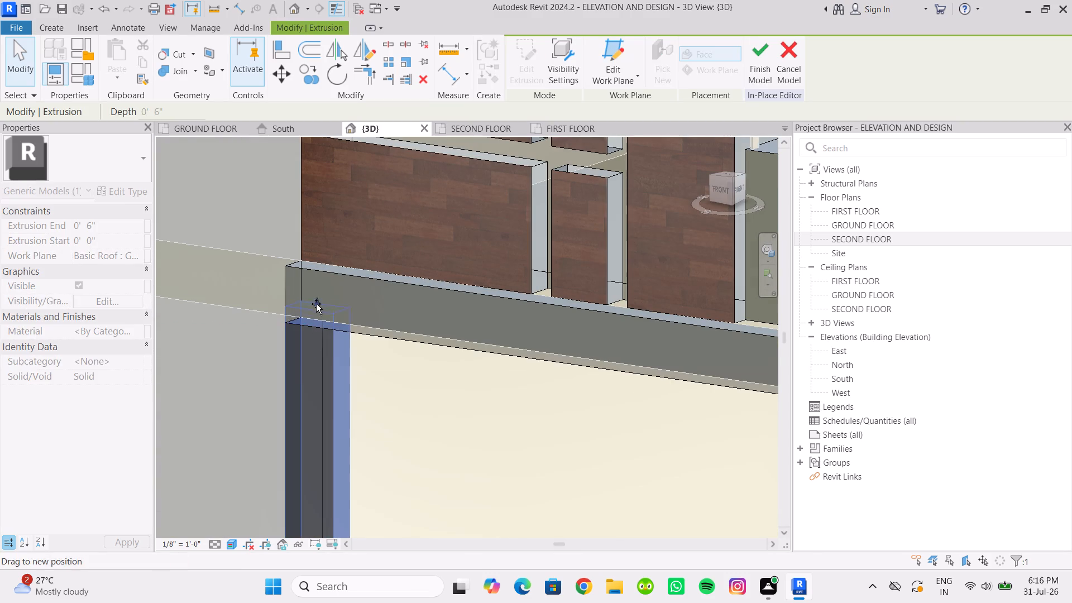
left_click_drag(316, 304, 322, 268)
scroll(356, 318, "down", 4)
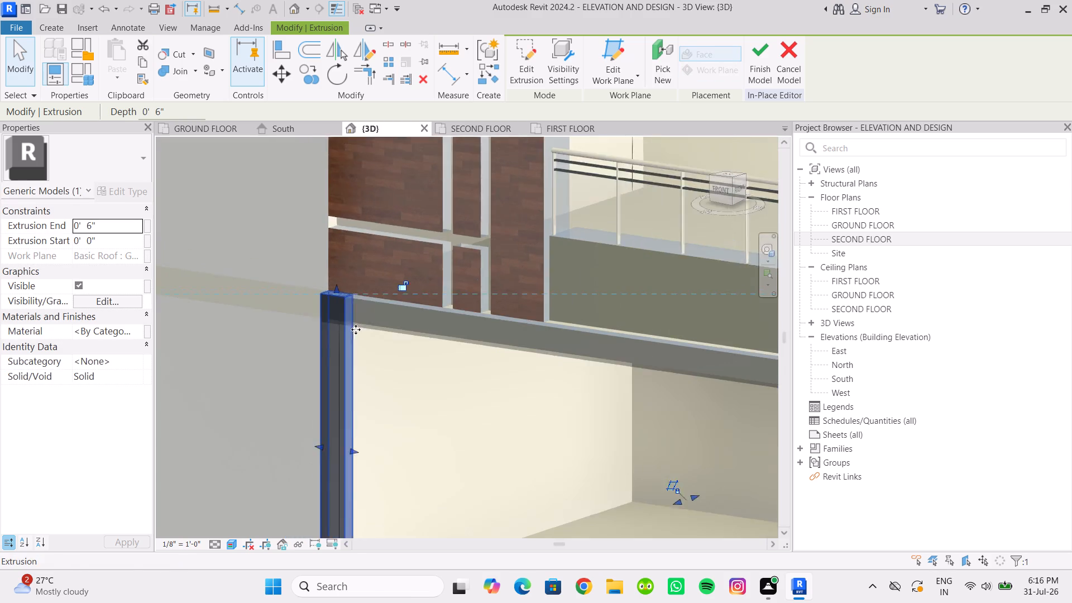
Stretch the top of the block-wall-end strip up to the top edge of the slab edge band.
scroll(356, 329, "down", 4)
middle_click_drag(372, 346, 228, 338)
scroll(328, 360, "down", 3)
scroll(573, 412, "up", 3)
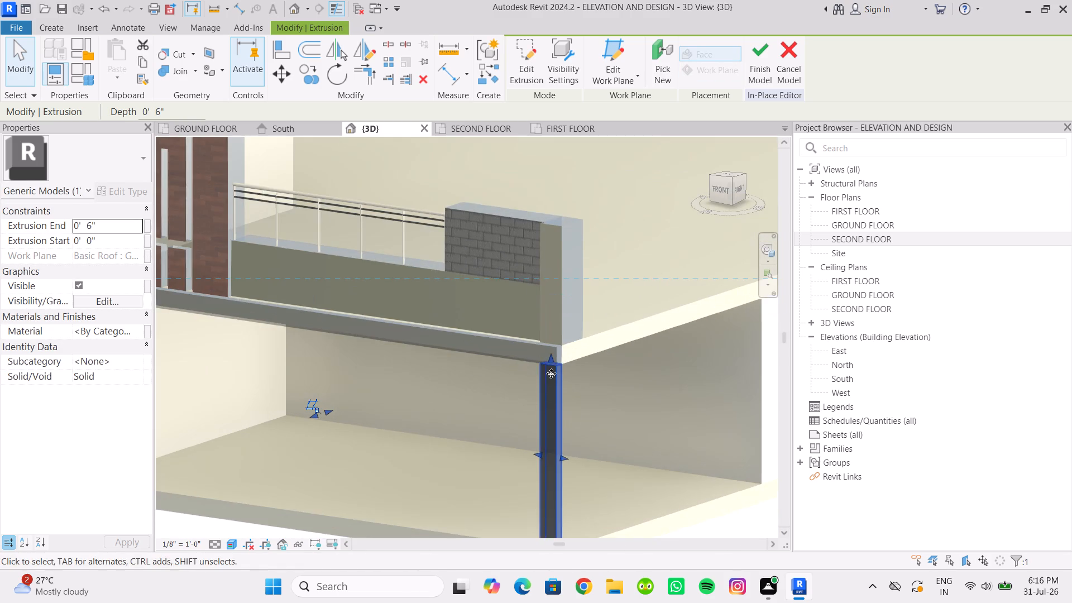
left_click_drag(551, 357, 551, 346)
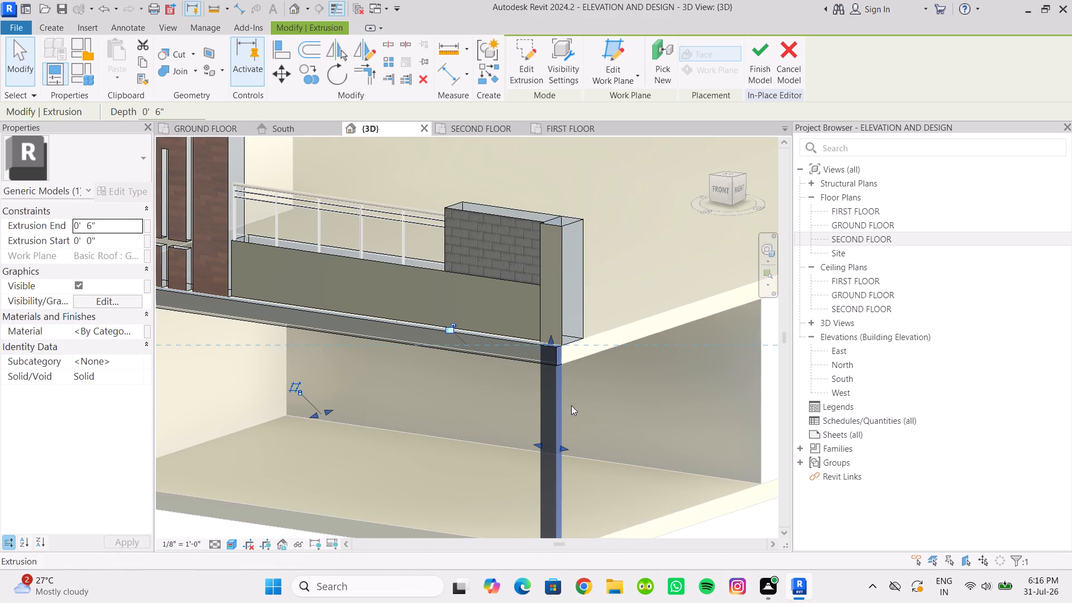
scroll(520, 370, "down", 4)
left_click(640, 502)
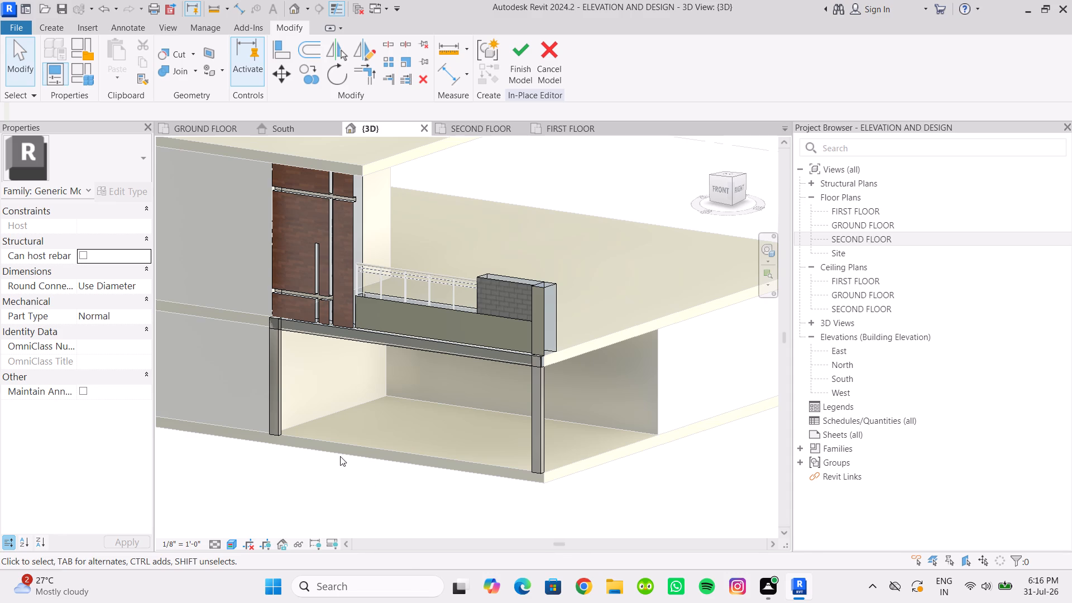
Examine how the vertical strips meet the slab edge band from both sides and from the front.
scroll(334, 463, "down", 1)
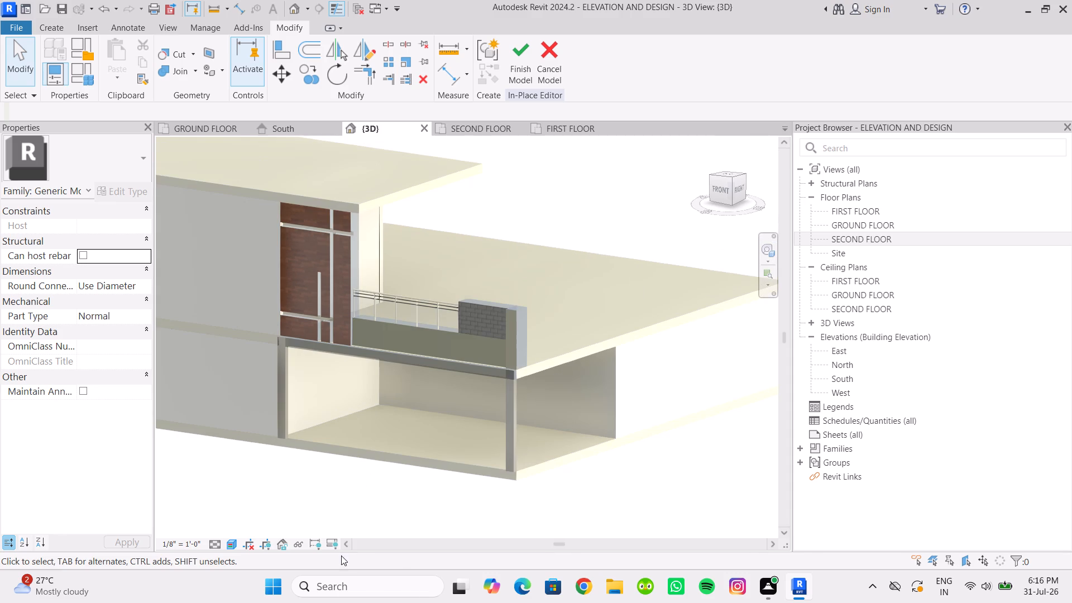
key("Escape")
scroll(268, 351, "up", 2)
scroll(312, 455, "down", 3)
middle_click_drag(312, 492, 351, 507, "shift")
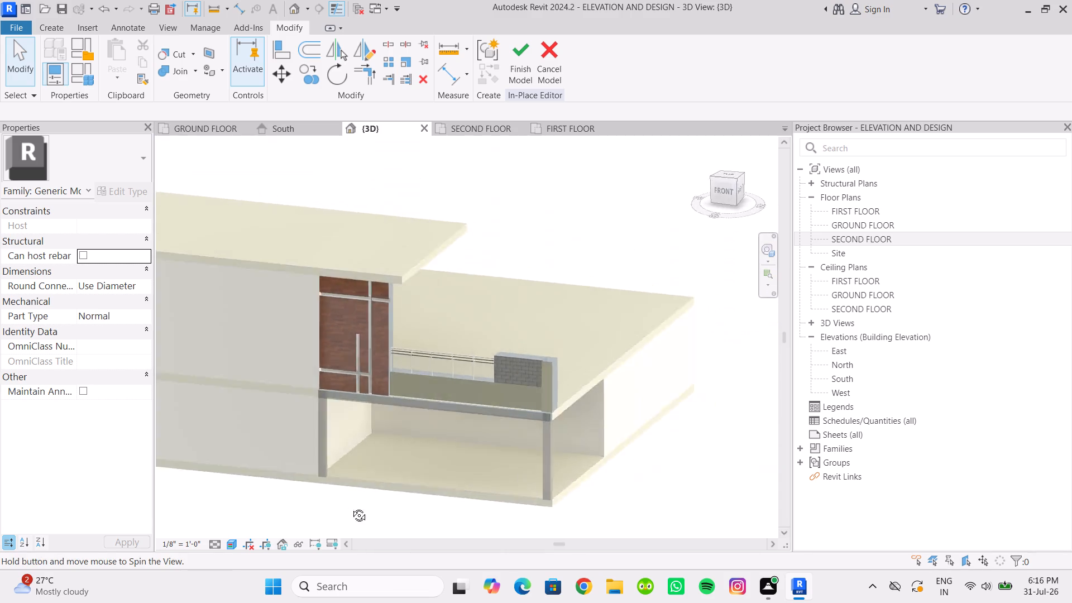
middle_click_drag(351, 507, 473, 496, "shift")
scroll(496, 418, "up", 10)
scroll(450, 363, "down", 3)
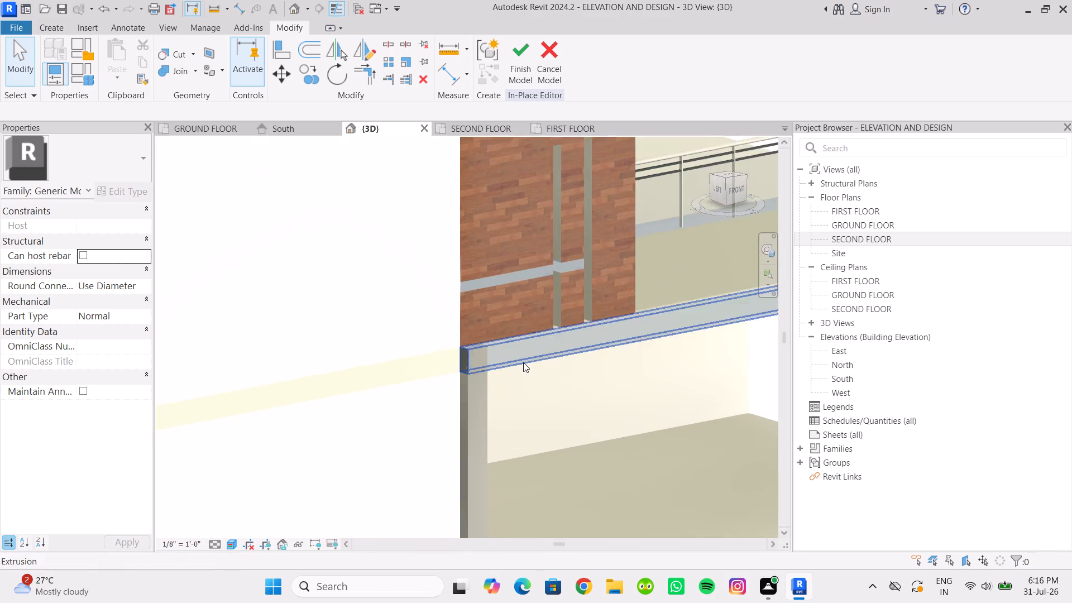
scroll(523, 362, "down", 2)
middle_click_drag(533, 370, 530, 432, "shift")
scroll(525, 432, "down", 2)
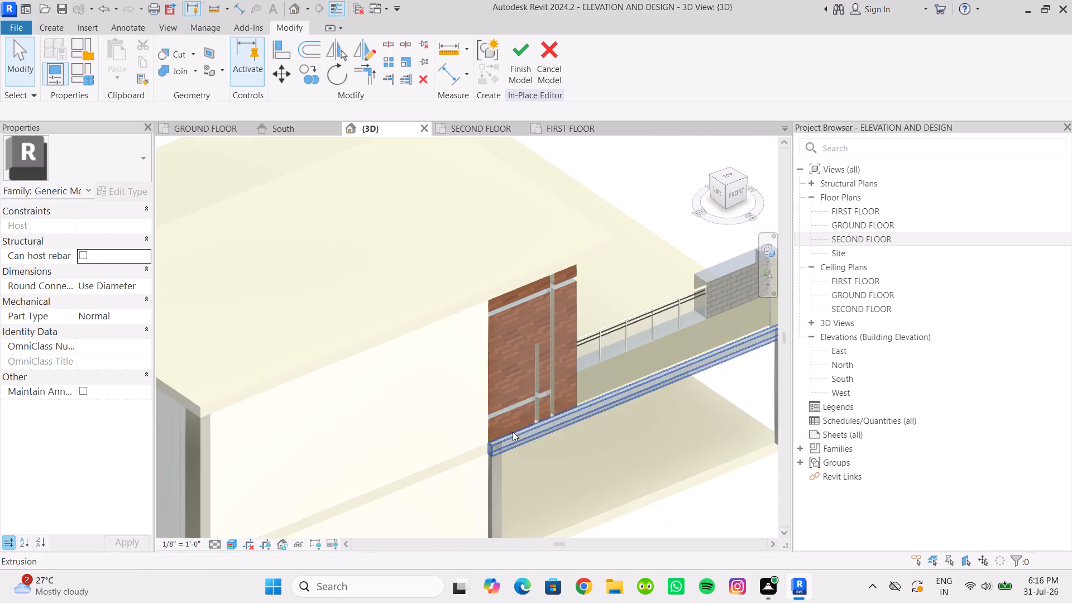
middle_click_drag(497, 423, 430, 350)
scroll(454, 372, "down", 2)
middle_click_drag(454, 374, 367, 299, "shift")
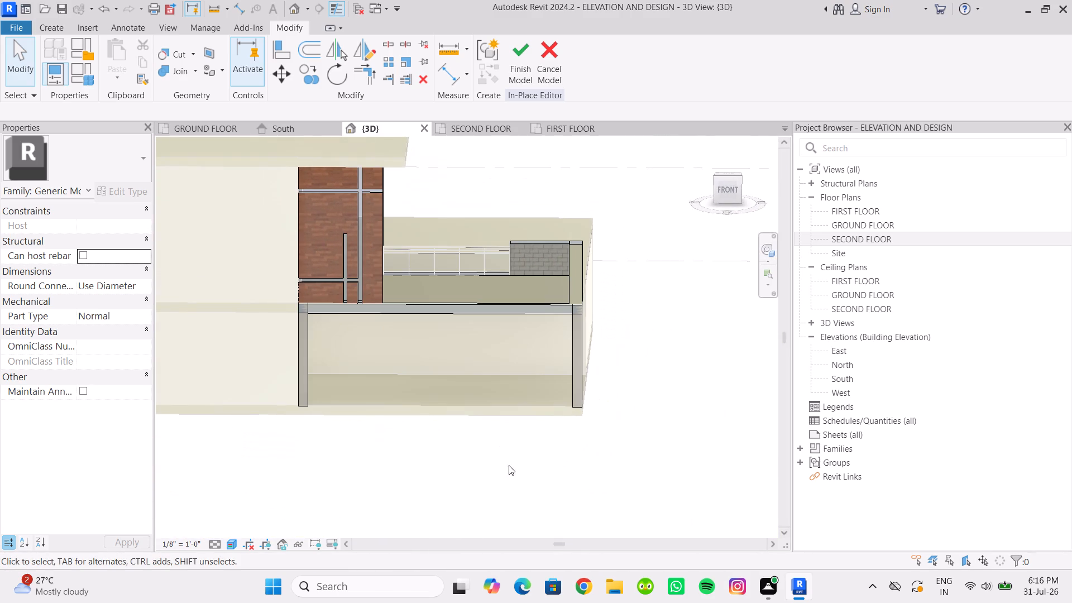
left_click(507, 479)
scroll(538, 438, "up", 1)
middle_click_drag(534, 446, 549, 454)
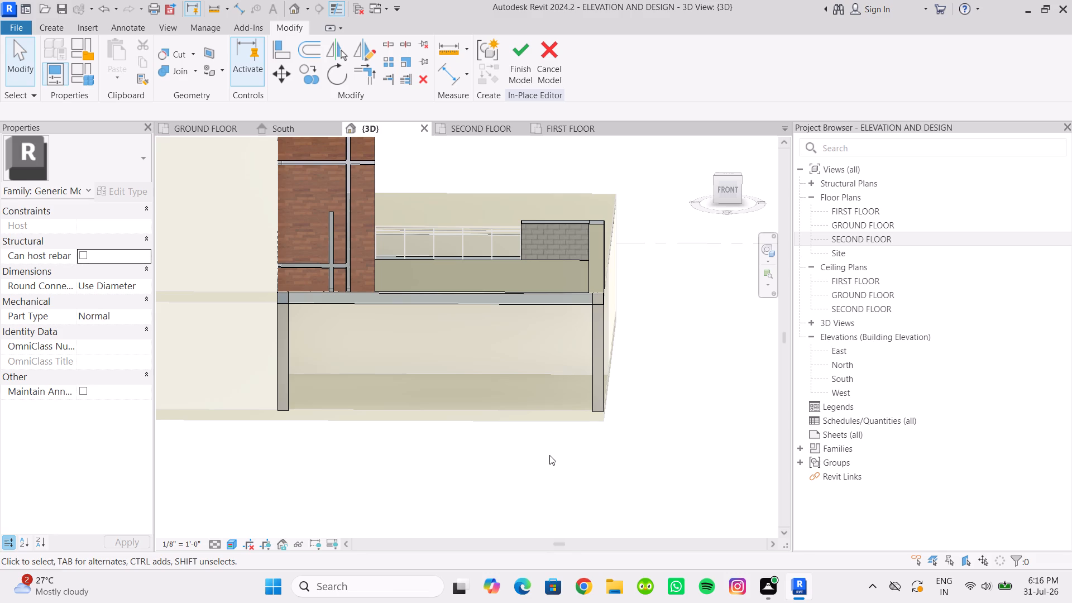
Start a void extrusion and sketch a rectangle offset 2" inside the block-wall-end vertical strip, about 8" wide and 10'-8" high.
left_click(57, 27)
left_click(276, 73)
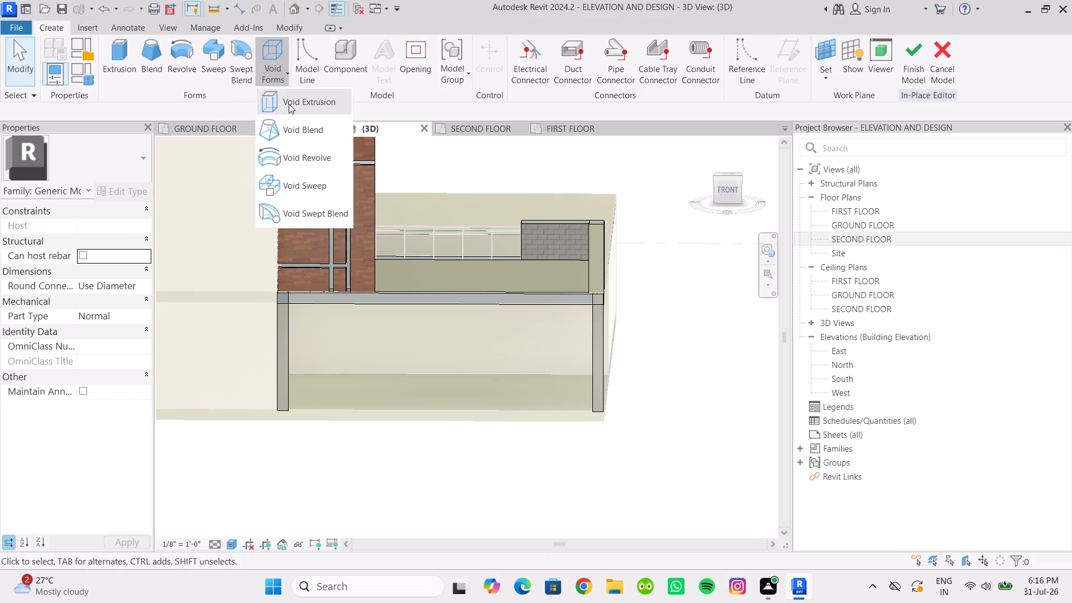
left_click(289, 104)
scroll(599, 423, "up", 2)
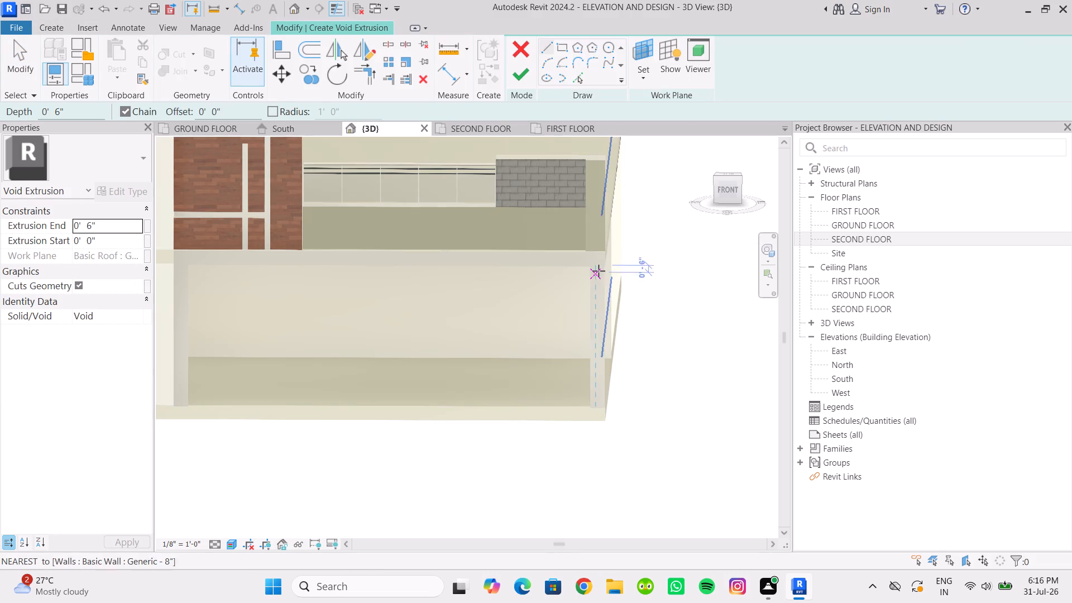
left_click(558, 52)
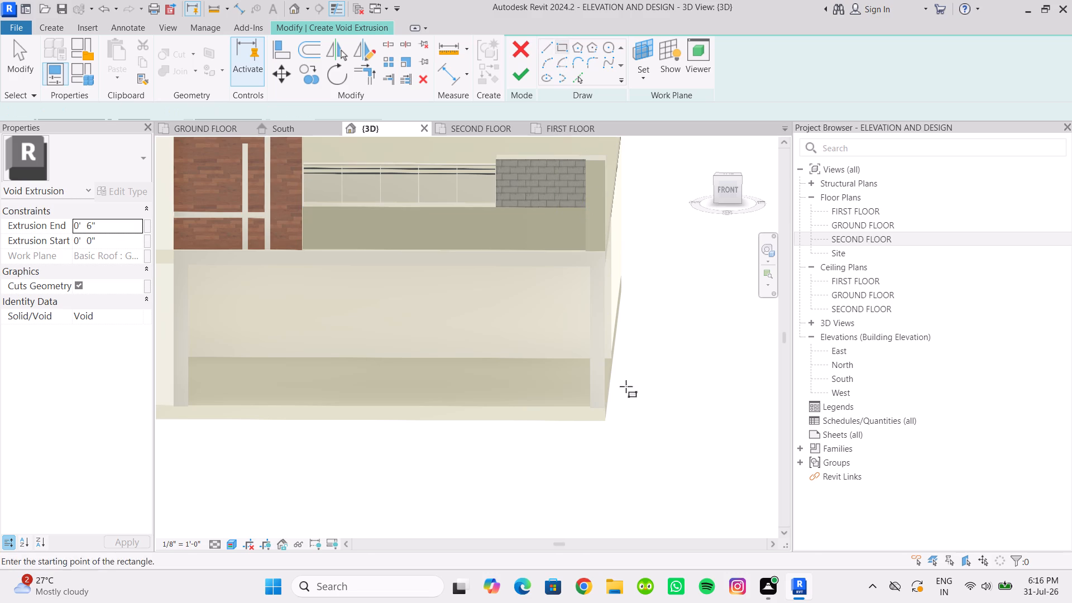
scroll(594, 407, "up", 5)
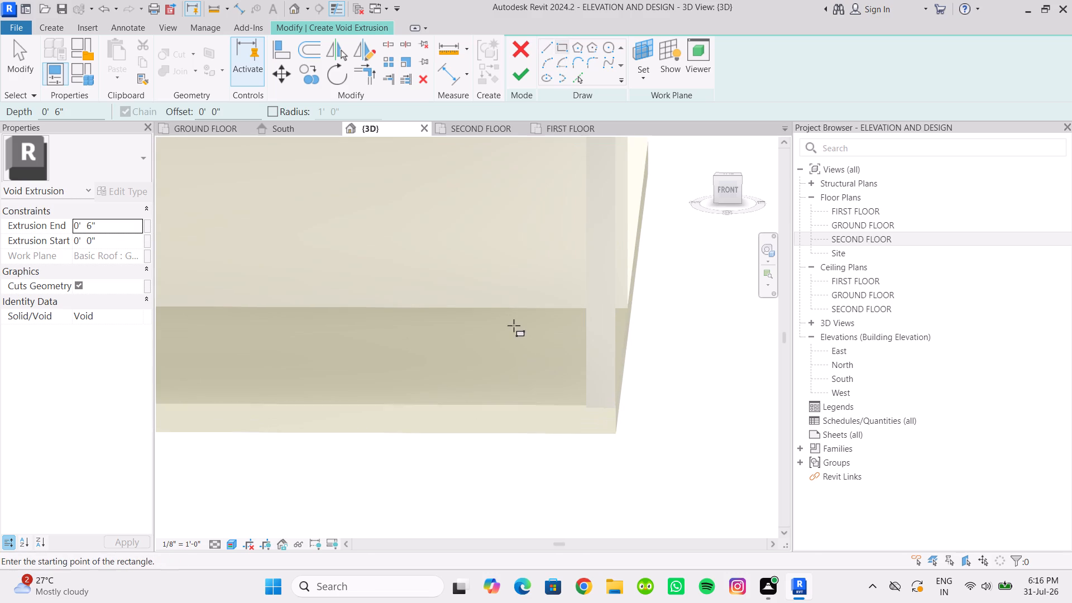
left_click_drag(226, 111, 222, 112)
left_click_drag(222, 112, 186, 109)
type("2\"")
scroll(613, 410, "up", 4)
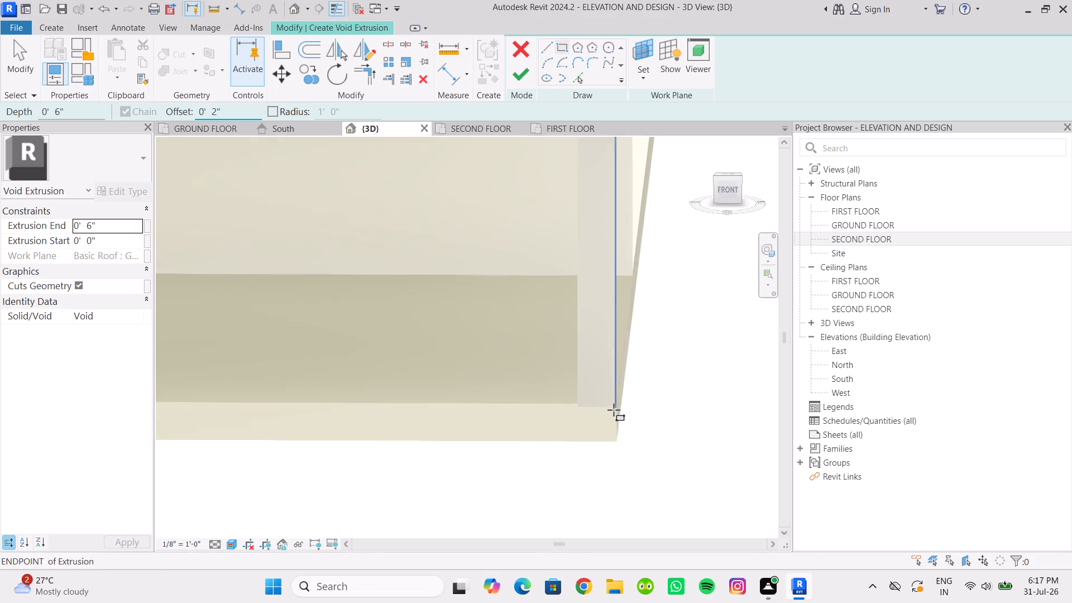
left_click(615, 404)
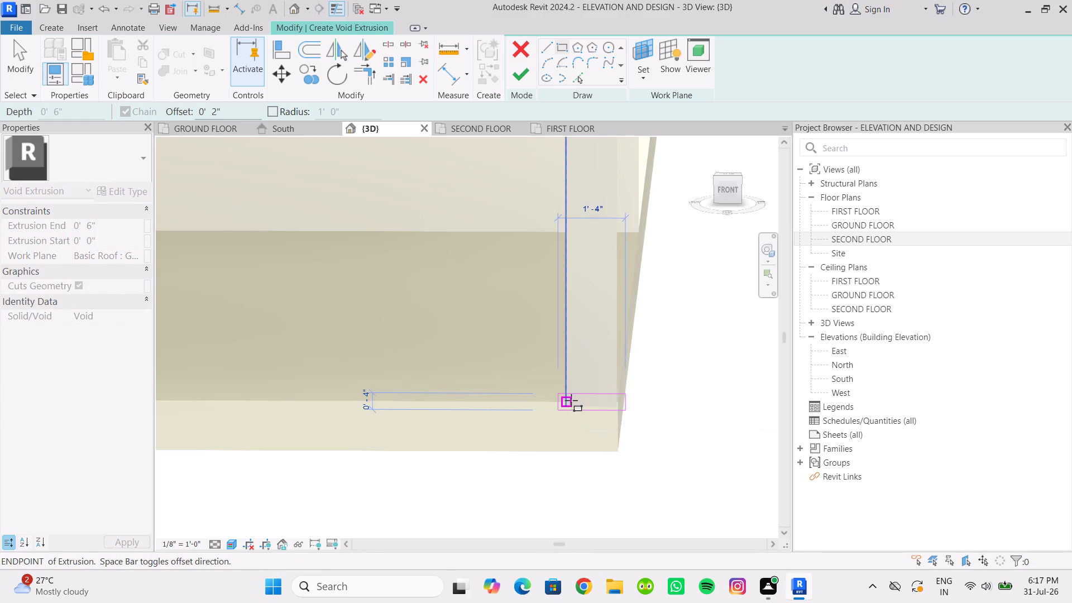
key("space")
scroll(564, 400, "up", 5)
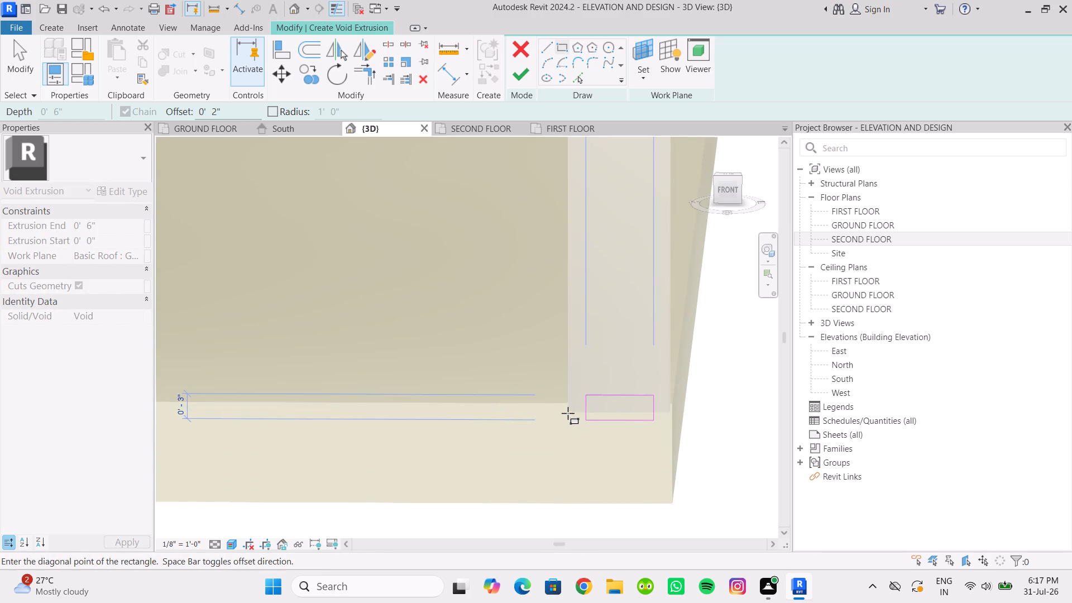
scroll(567, 417, "up", 6)
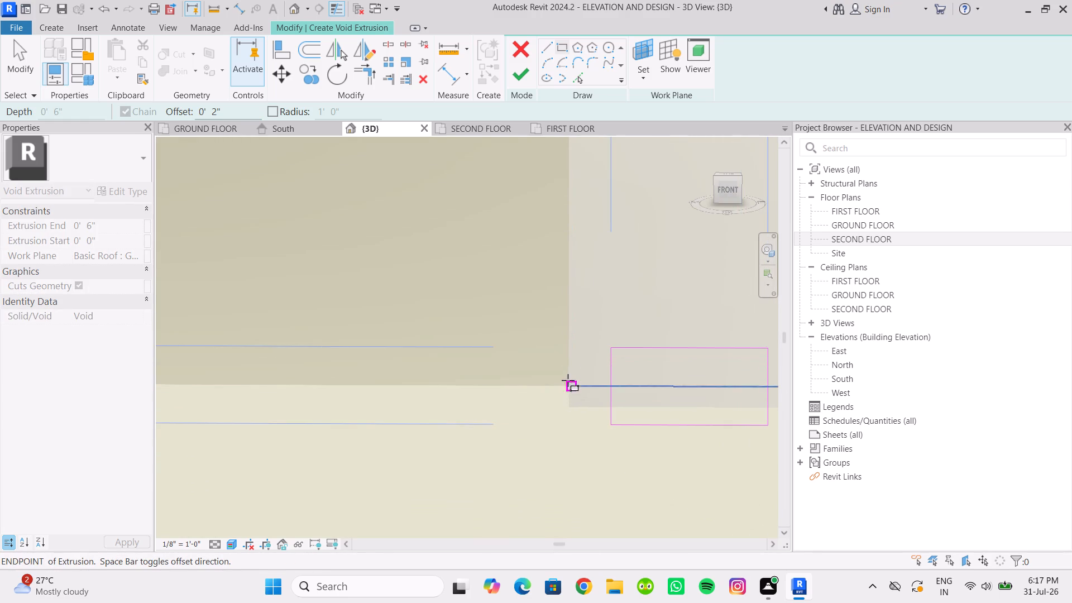
scroll(552, 166, "down", 9)
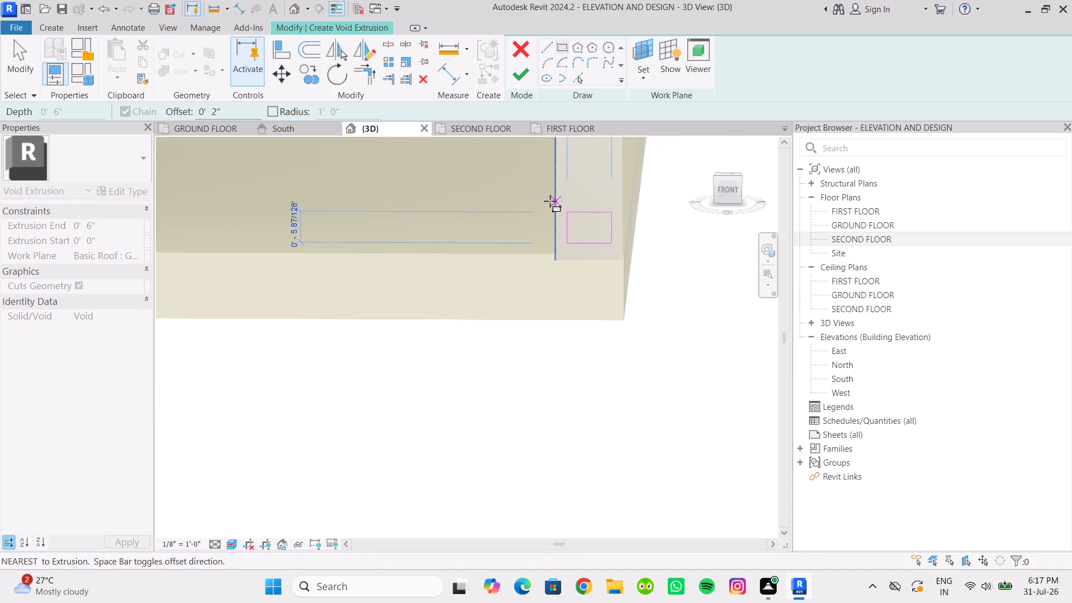
scroll(550, 201, "down", 2)
middle_click_drag(550, 201, 564, 387)
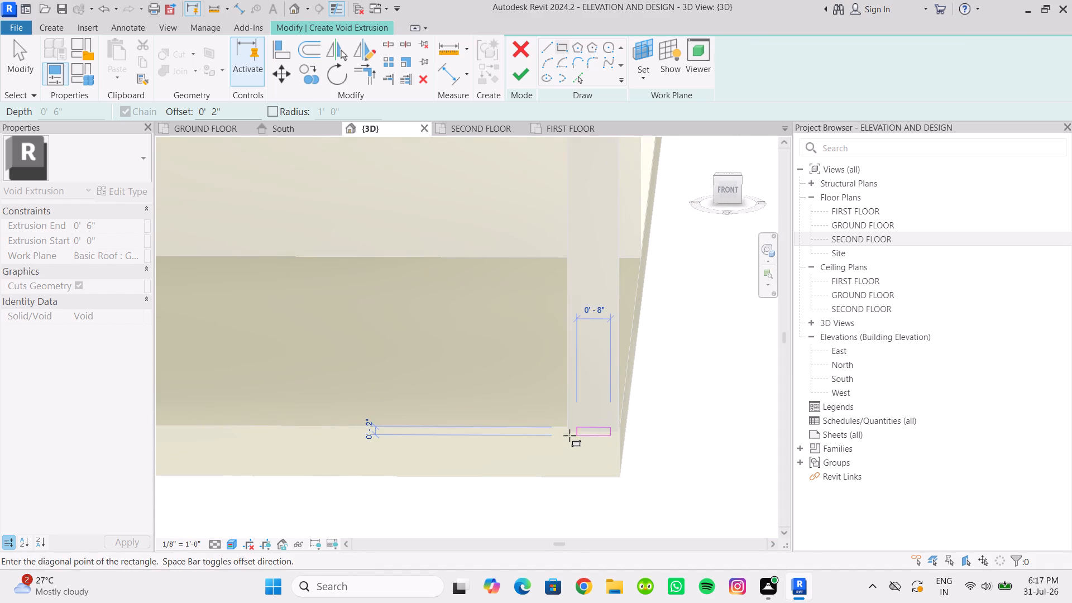
scroll(567, 428, "up", 5)
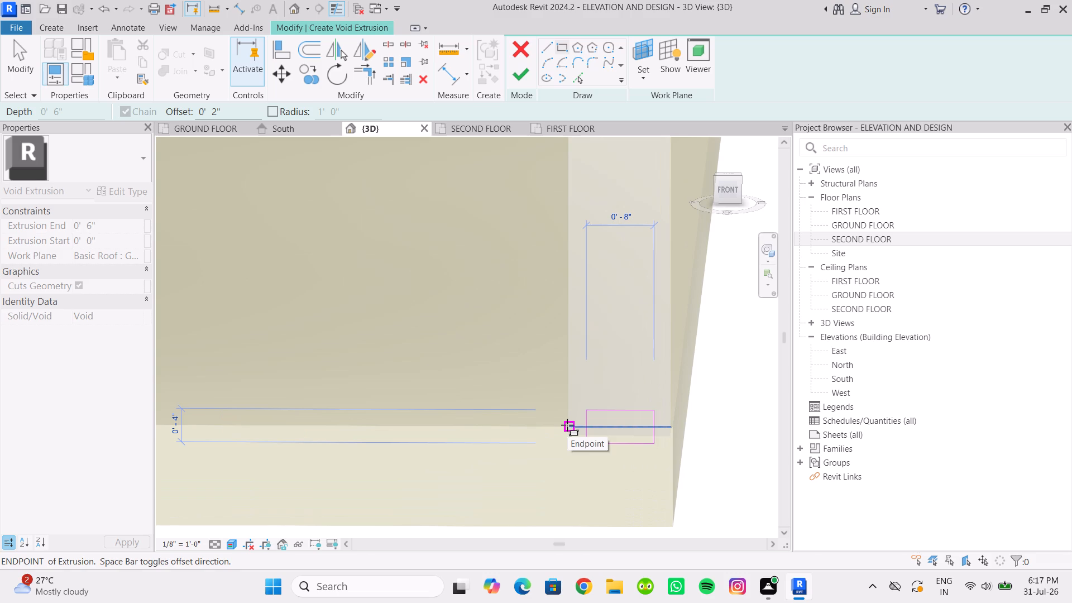
scroll(553, 291, "down", 5)
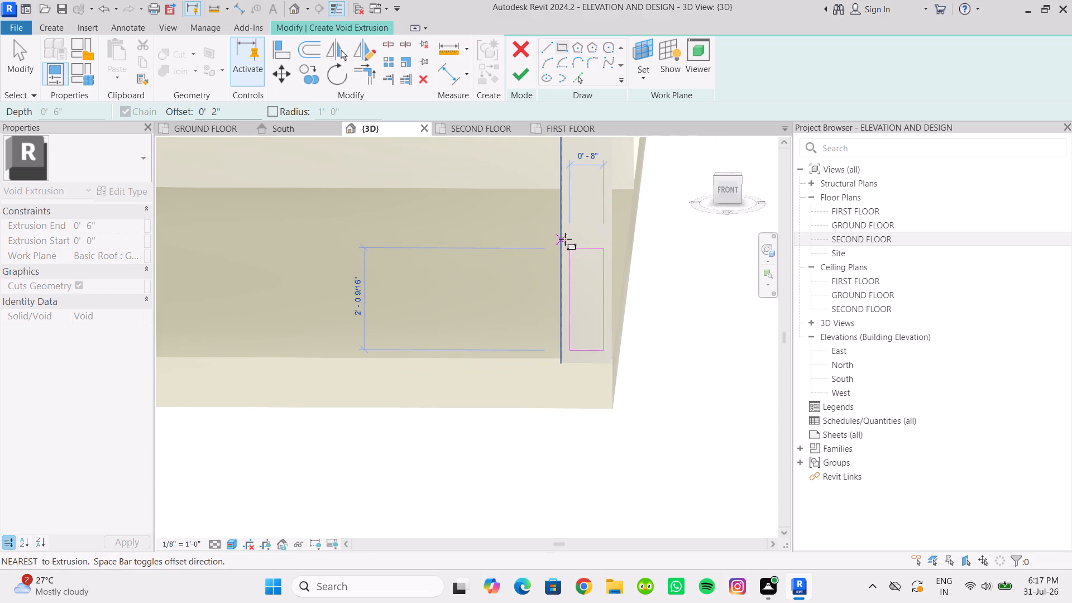
middle_click_drag(564, 222, 557, 499)
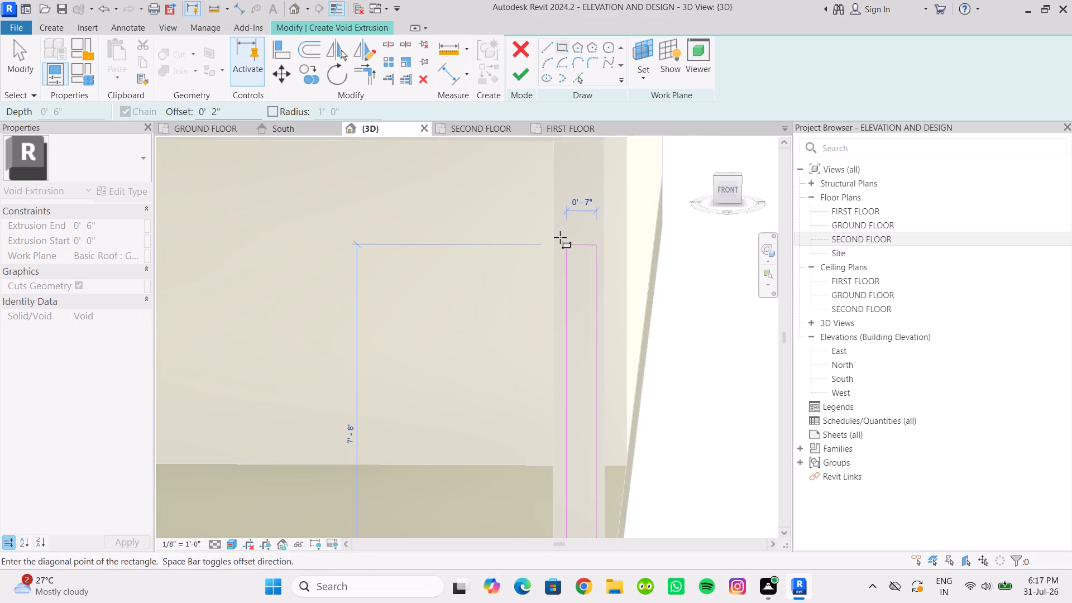
middle_click_drag(558, 224, 558, 444)
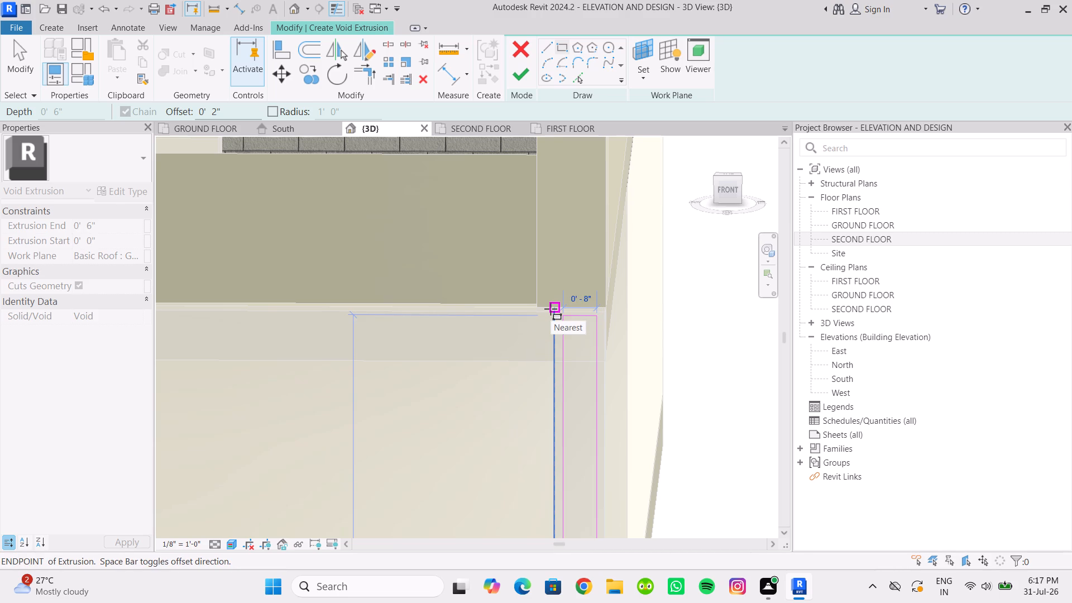
left_click(551, 310)
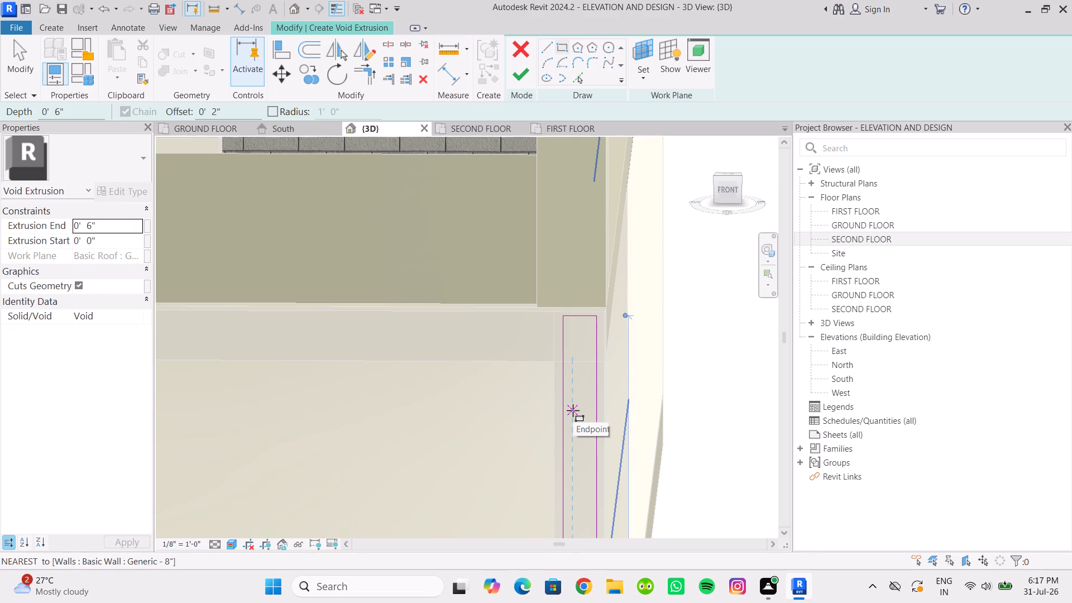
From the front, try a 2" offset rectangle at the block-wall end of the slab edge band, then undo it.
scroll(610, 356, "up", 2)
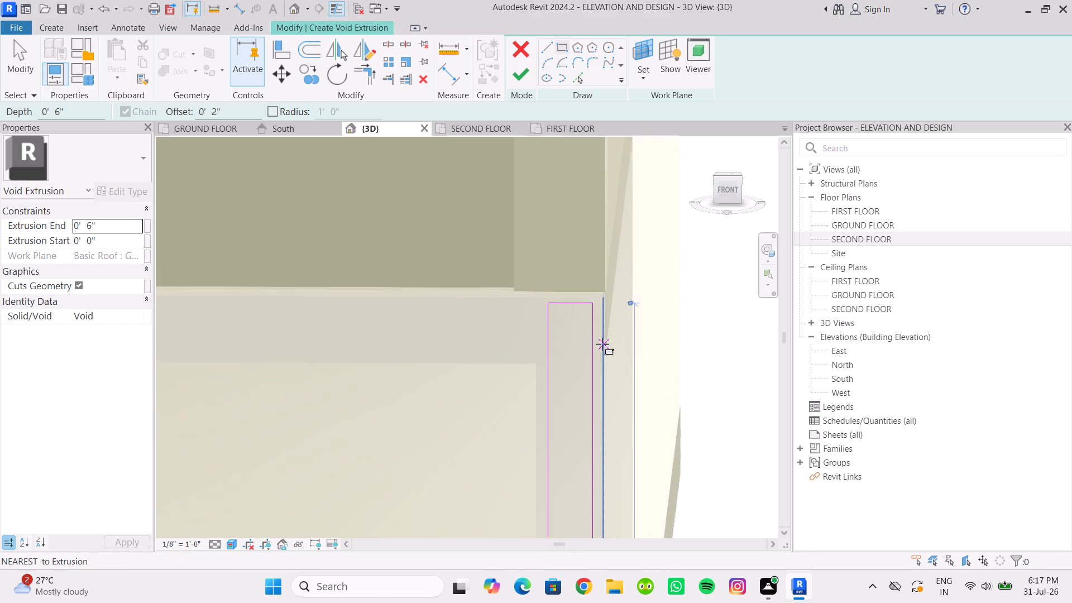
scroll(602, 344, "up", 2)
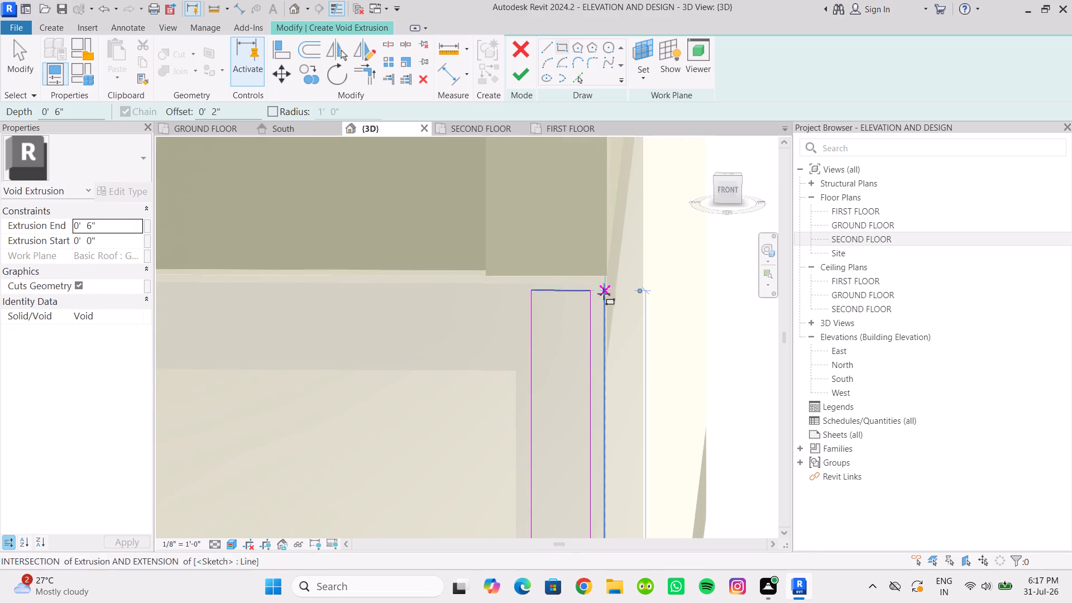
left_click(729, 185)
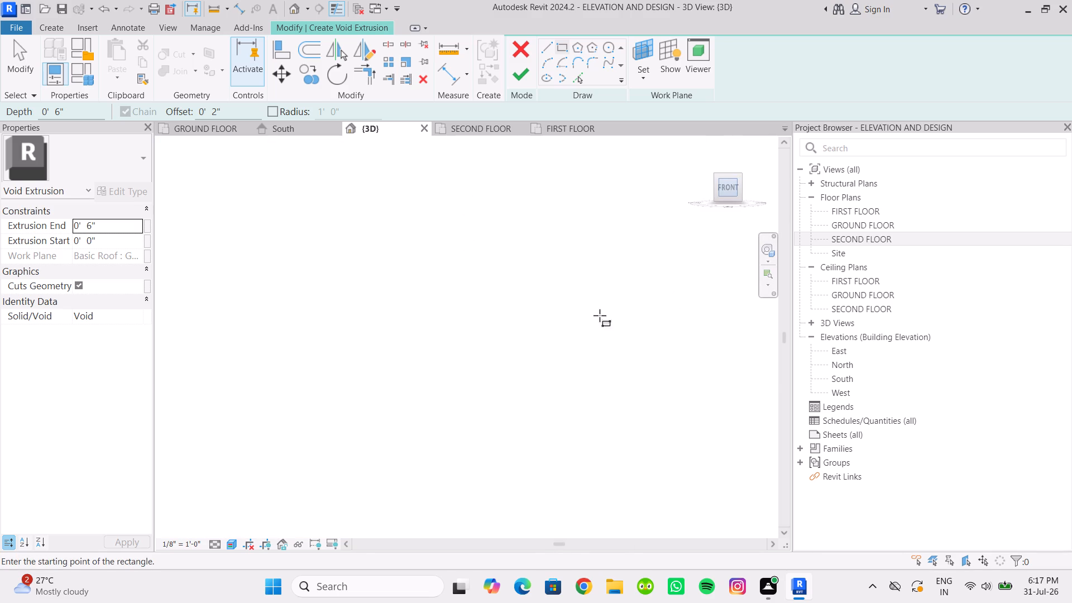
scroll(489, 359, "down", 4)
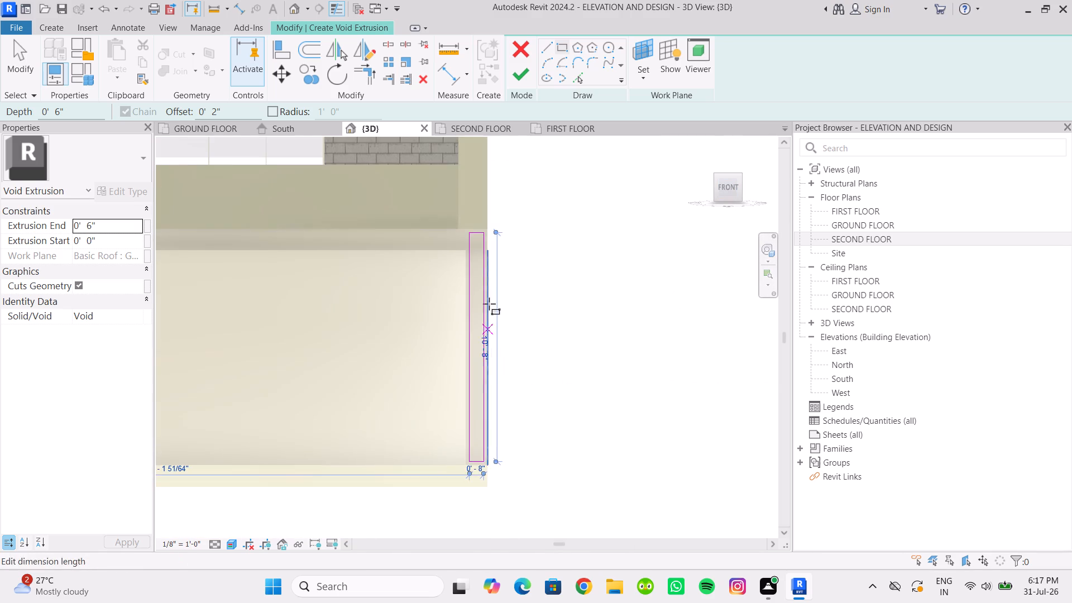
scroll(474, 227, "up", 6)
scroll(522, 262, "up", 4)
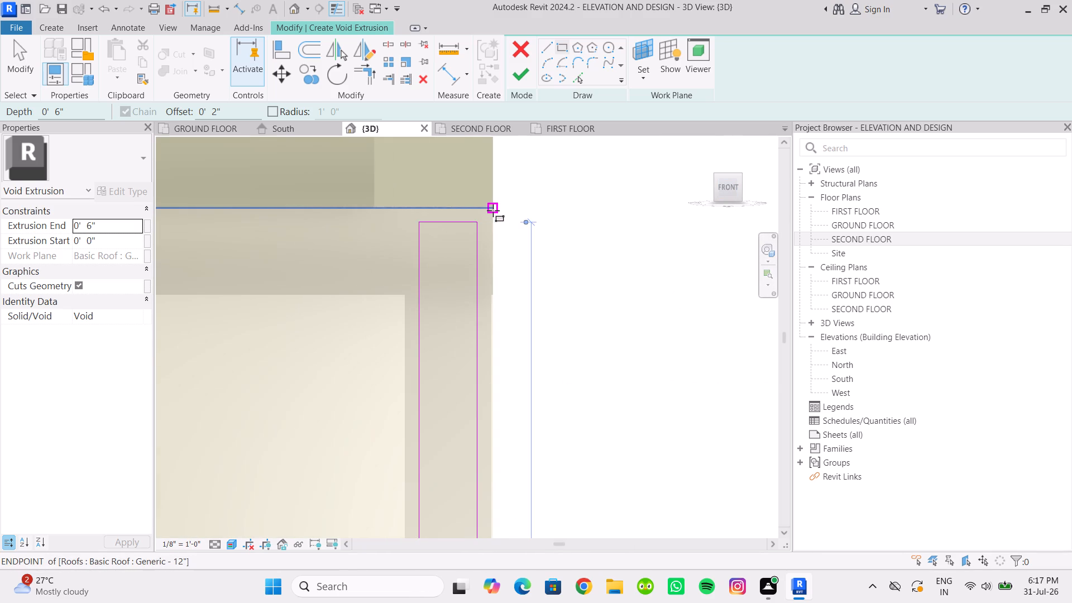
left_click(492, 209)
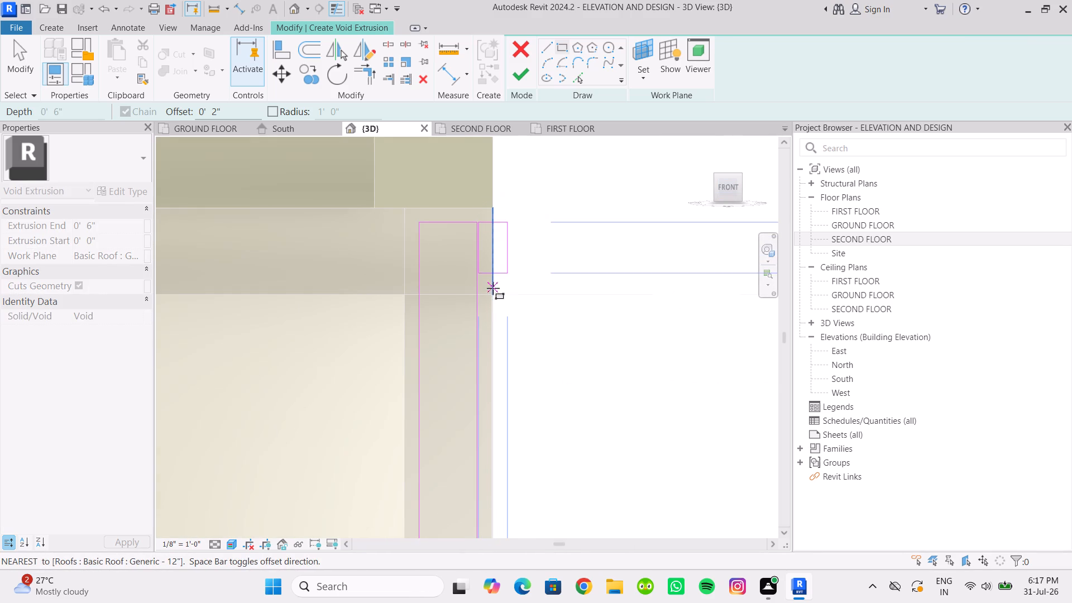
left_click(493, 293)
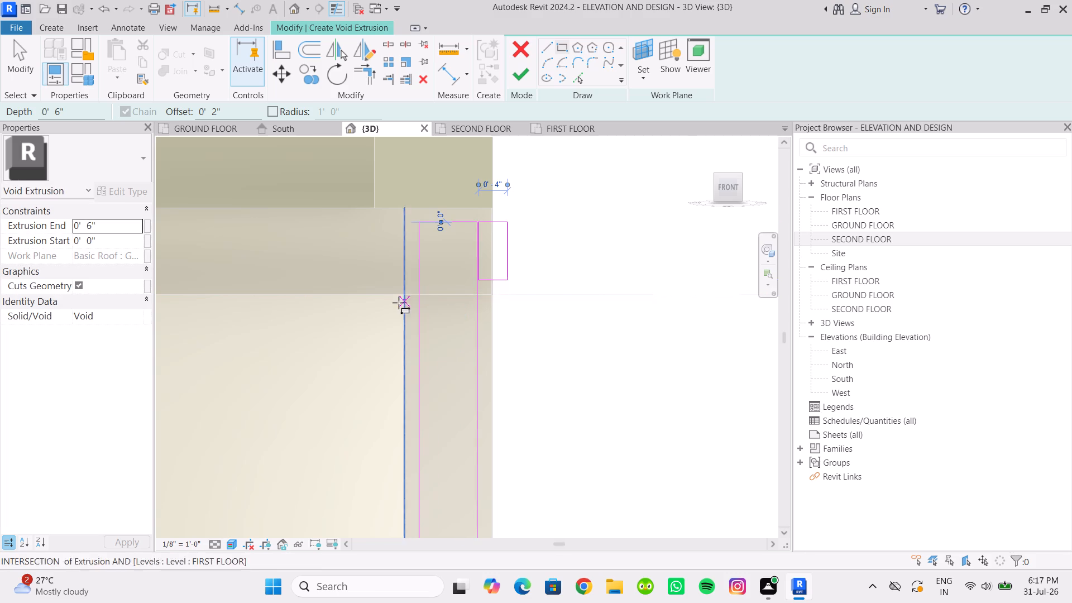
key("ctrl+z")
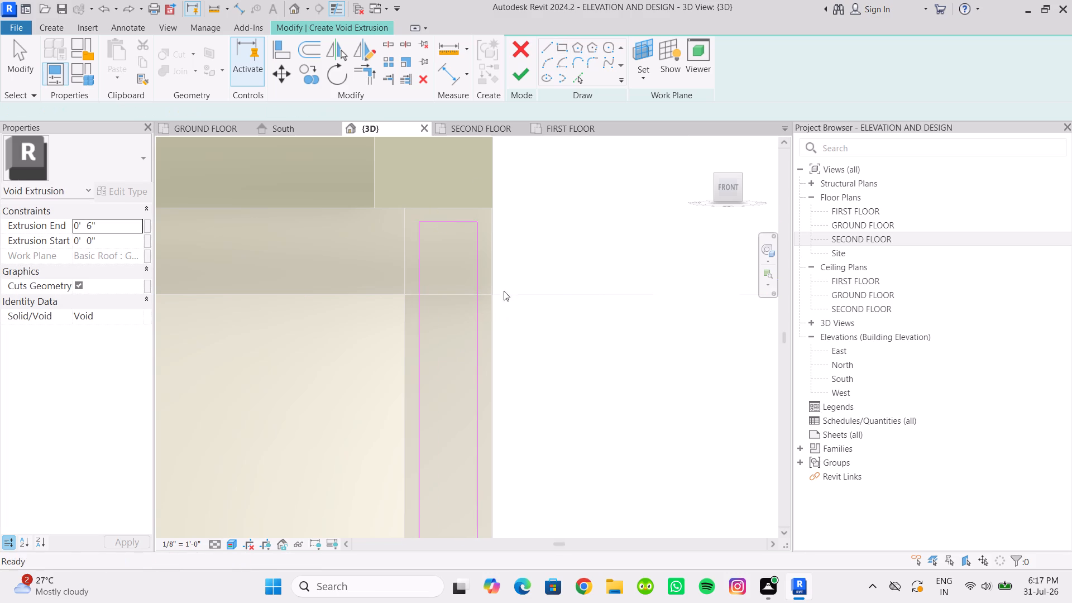
Sketch a void rectangle offset 2" inside the slab edge band, 8" high, from the block-wall end to the brick-wall end.
left_click(490, 210)
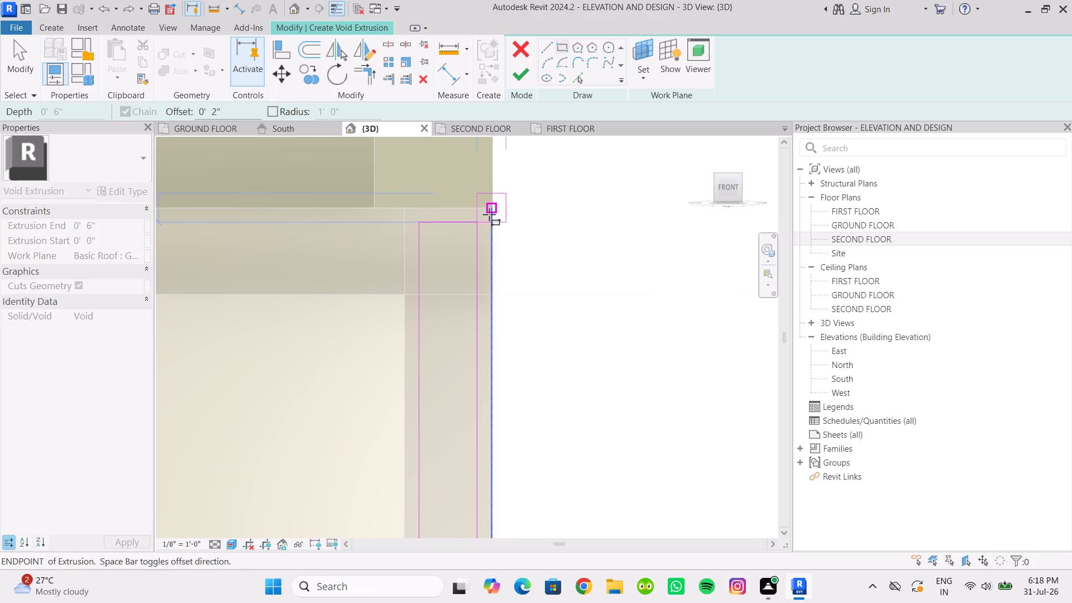
key("space")
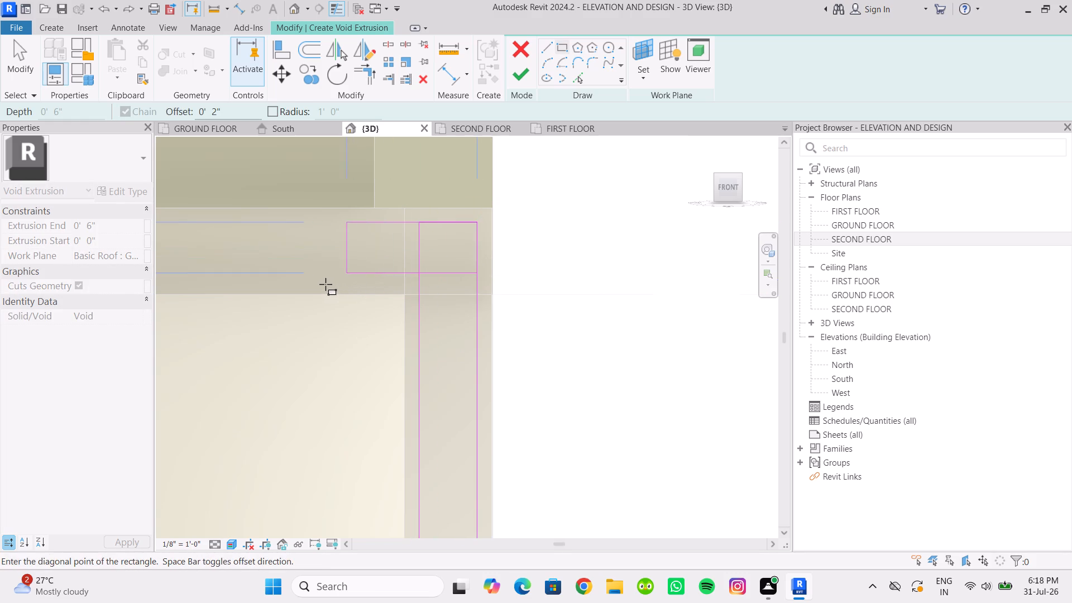
scroll(324, 284, "down", 4)
middle_click_drag(324, 285, 640, 301)
scroll(408, 303, "down", 3)
middle_click_drag(405, 307, 726, 316)
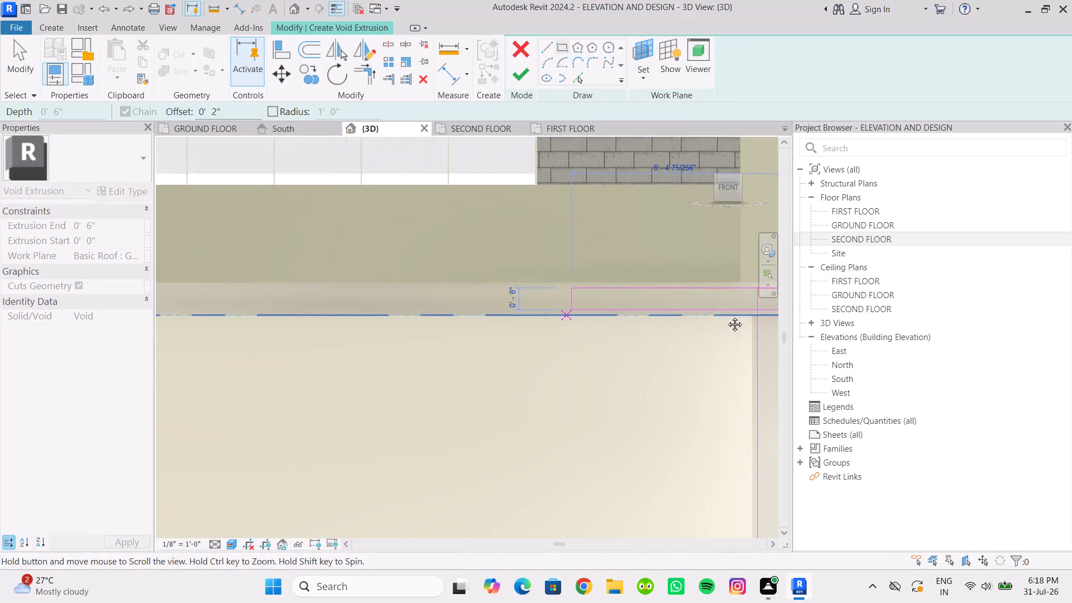
middle_click_drag(726, 316, 729, 314)
middle_click_drag(331, 317, 733, 336)
scroll(401, 324, "up", 2)
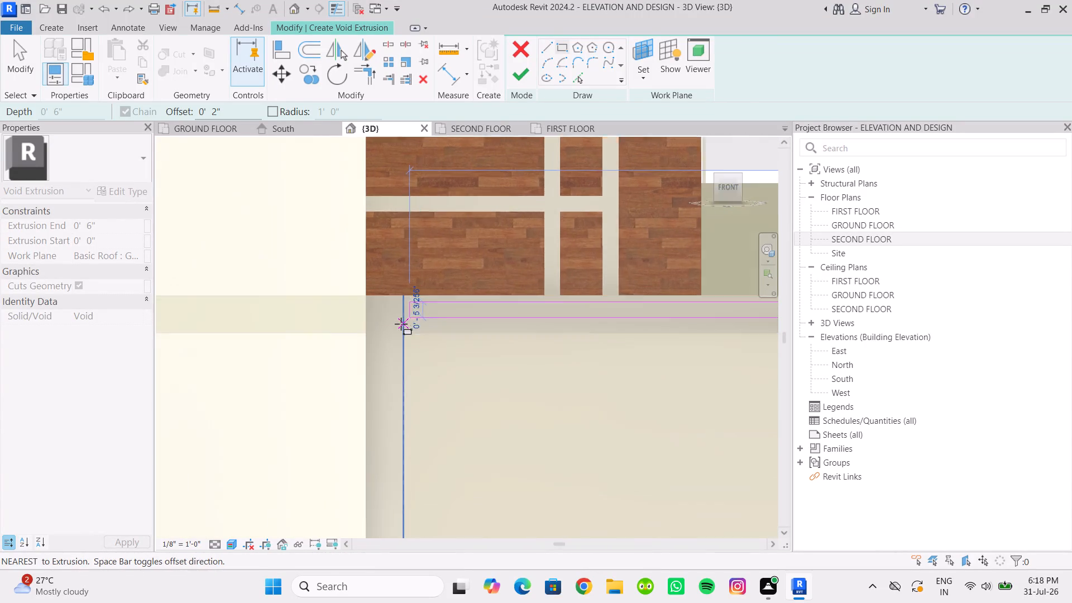
scroll(401, 324, "up", 2)
left_click(346, 334)
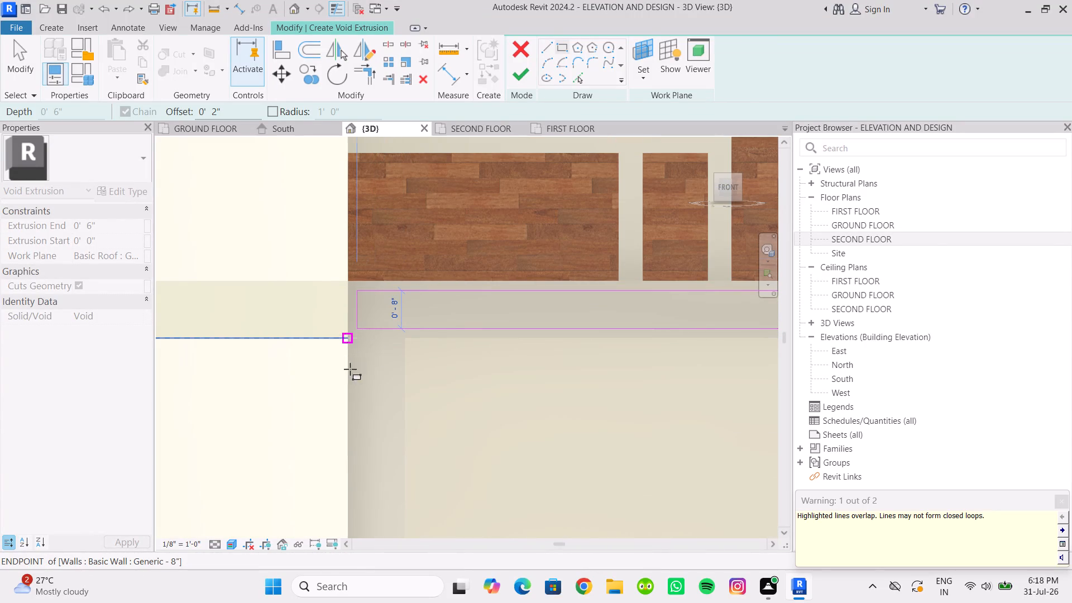
Sketch an 8" wide void rectangle offset 2" inside the brick-wall-end strip, from the slab edge band down to the strip's base.
scroll(437, 370, "down", 3)
middle_click_drag(437, 370, 401, 314)
scroll(367, 306, "up", 2)
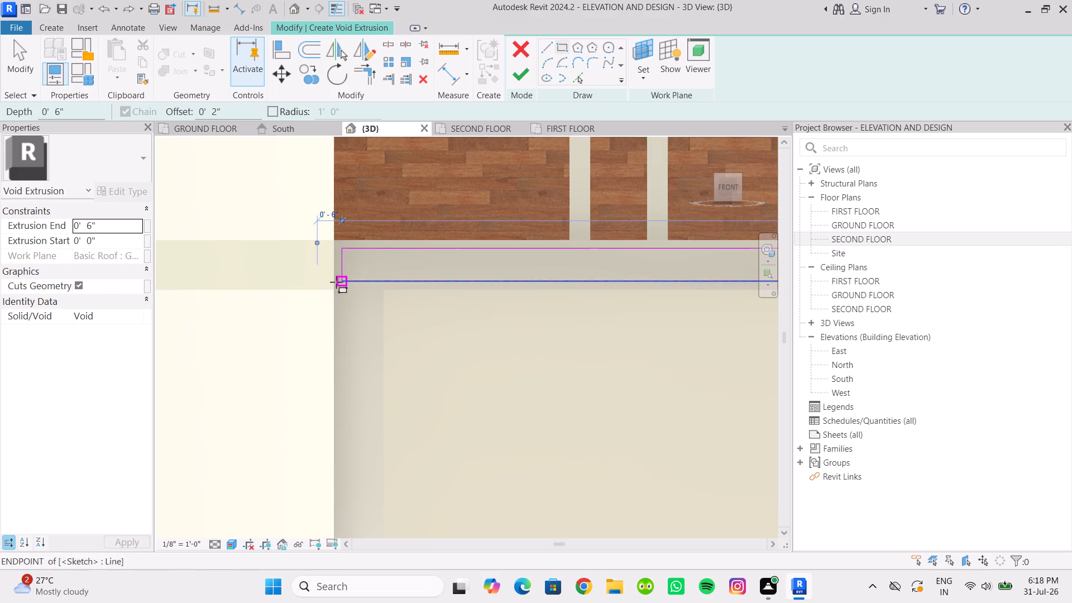
left_click(333, 243)
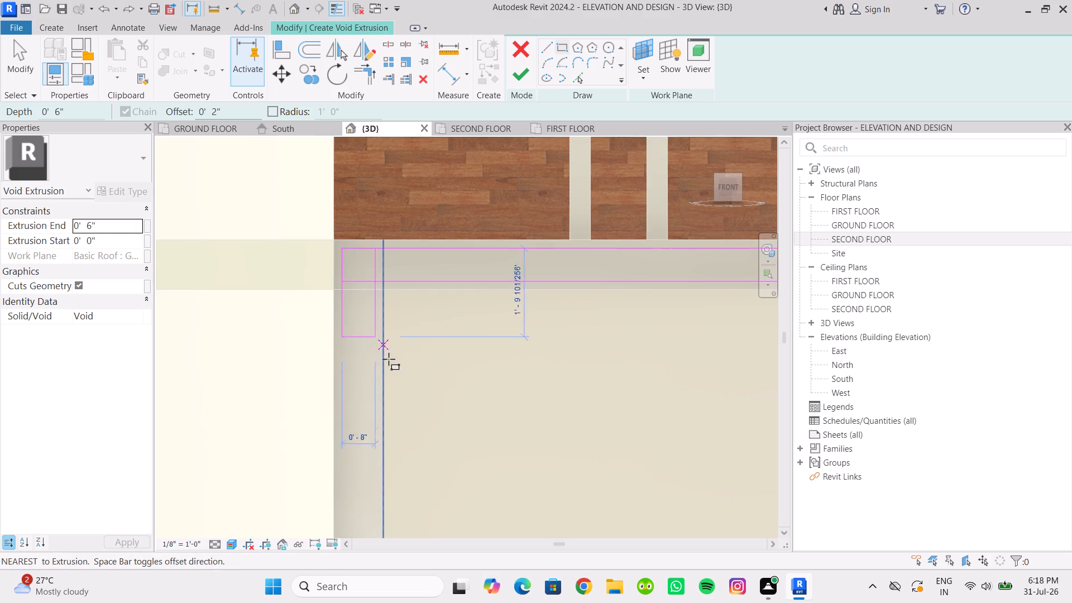
scroll(374, 419, "down", 3)
middle_click_drag(374, 419, 367, 320)
middle_click_drag(370, 460, 360, 403)
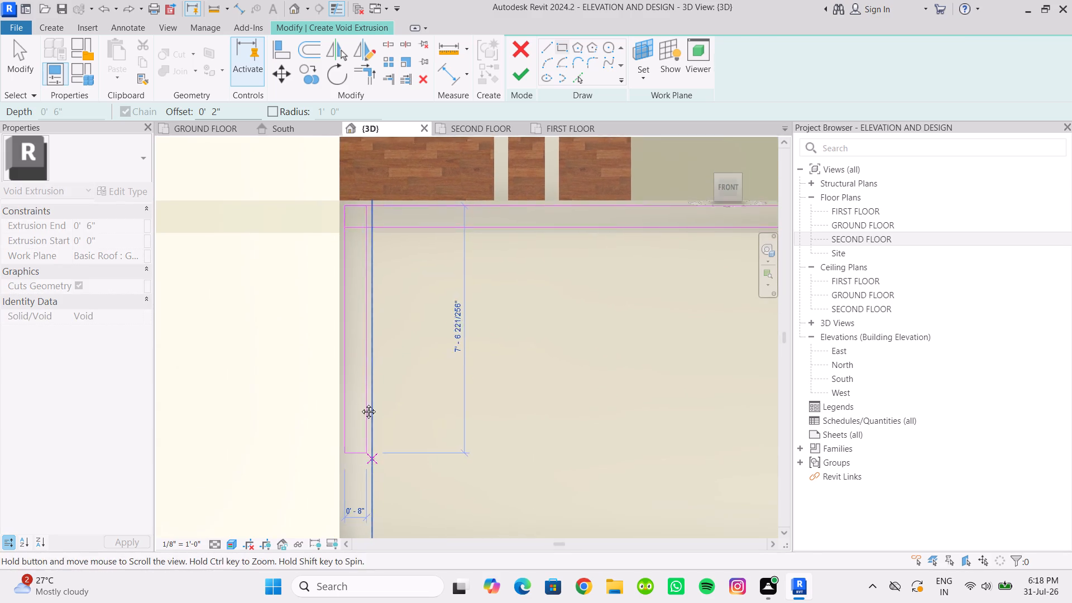
middle_click_drag(360, 403, 357, 240)
scroll(357, 320, "up", 4)
left_click(361, 356)
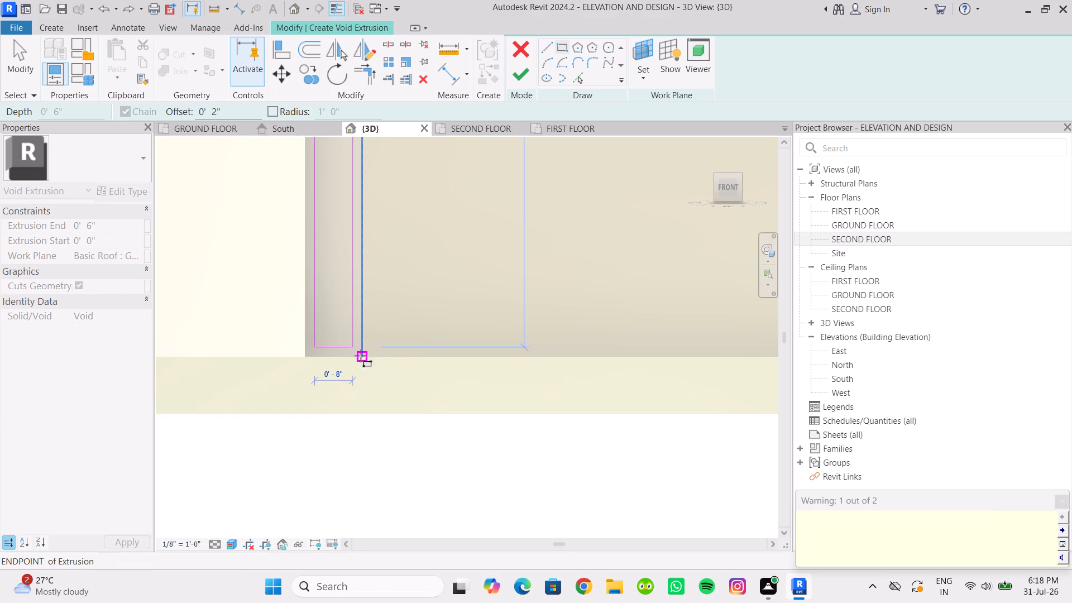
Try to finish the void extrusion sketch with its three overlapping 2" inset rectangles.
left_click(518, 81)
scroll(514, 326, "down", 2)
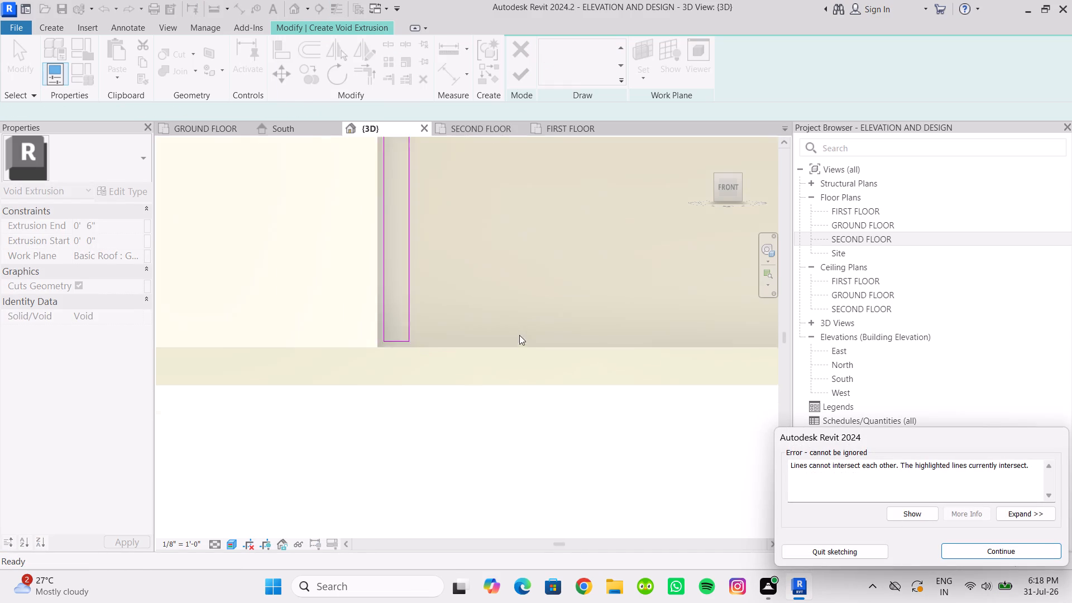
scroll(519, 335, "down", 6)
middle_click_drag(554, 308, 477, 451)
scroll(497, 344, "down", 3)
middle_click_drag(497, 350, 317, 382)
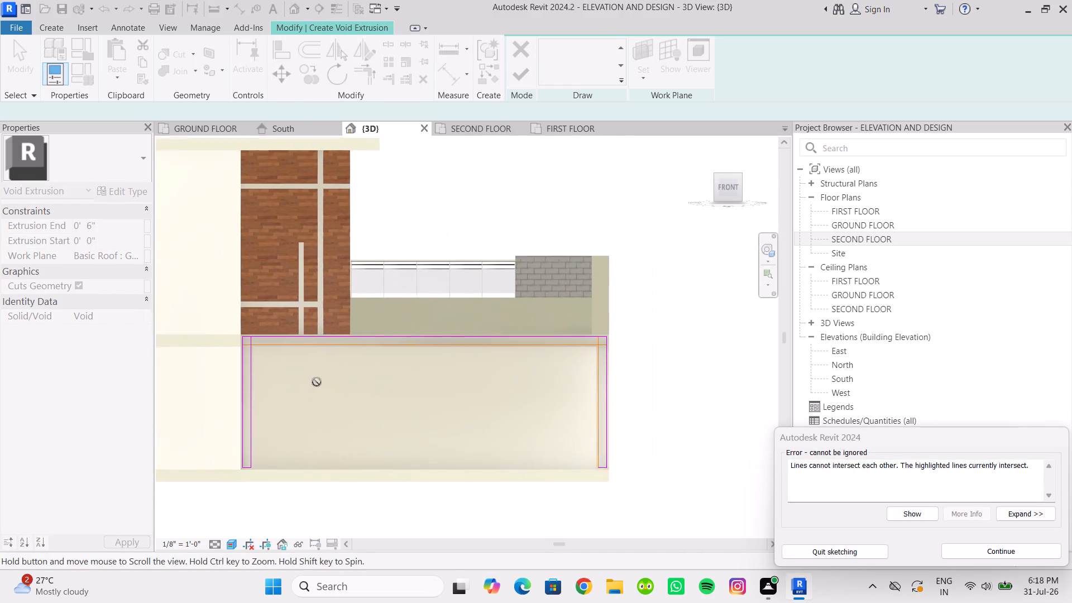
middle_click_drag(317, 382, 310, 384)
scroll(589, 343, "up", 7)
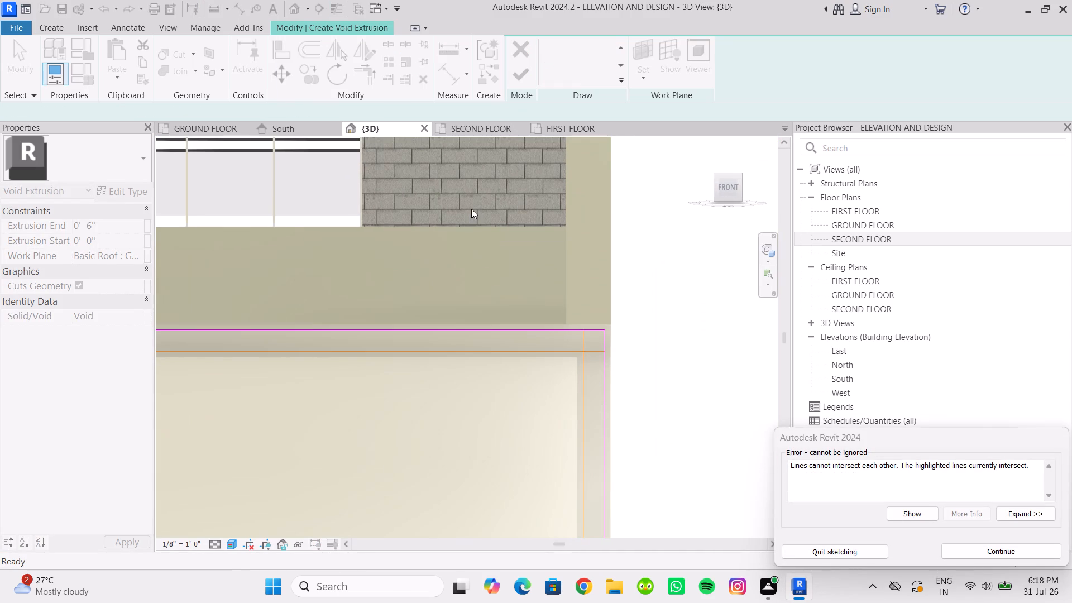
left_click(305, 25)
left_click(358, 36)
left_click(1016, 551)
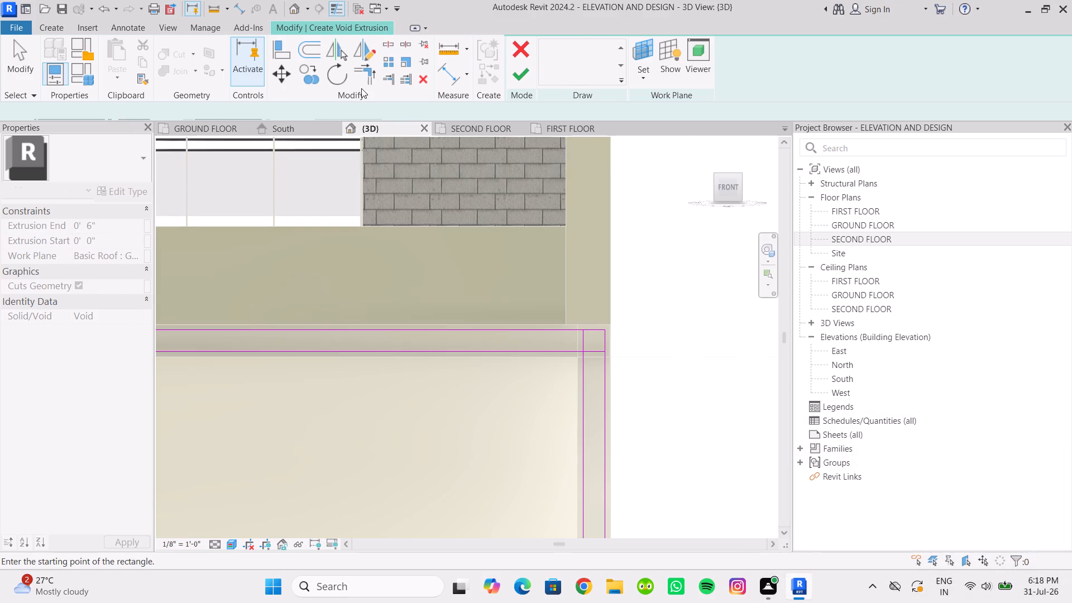
Trim the inner void sketch lines into clean corners where the slab edge band meets the block-wall-end and brick-wall-end strips.
left_click(373, 71)
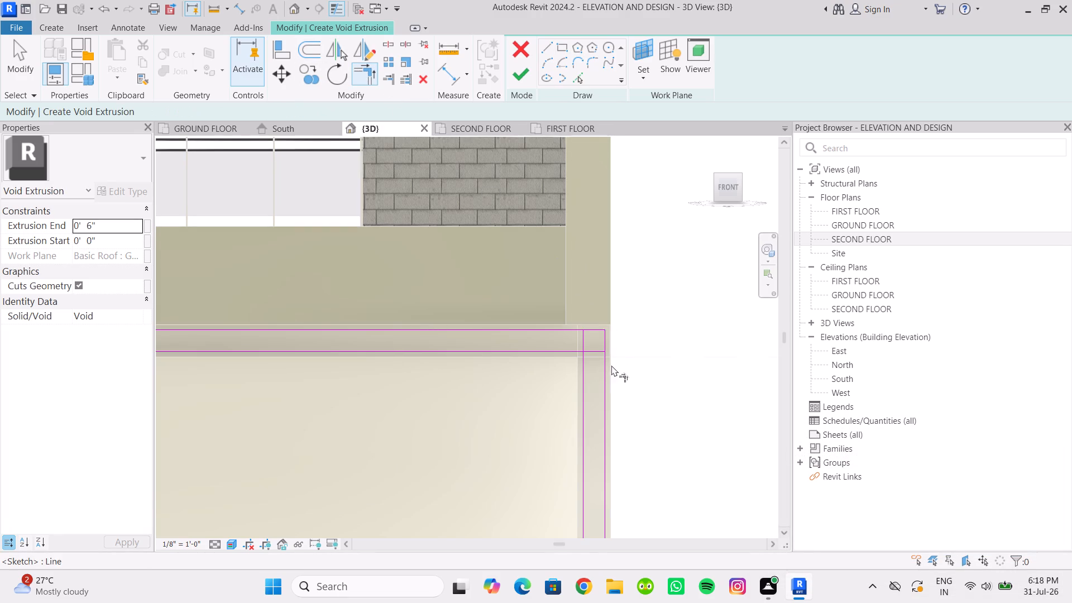
scroll(608, 368, "up", 4)
left_click(544, 339)
left_click(567, 350)
scroll(528, 367, "down", 4)
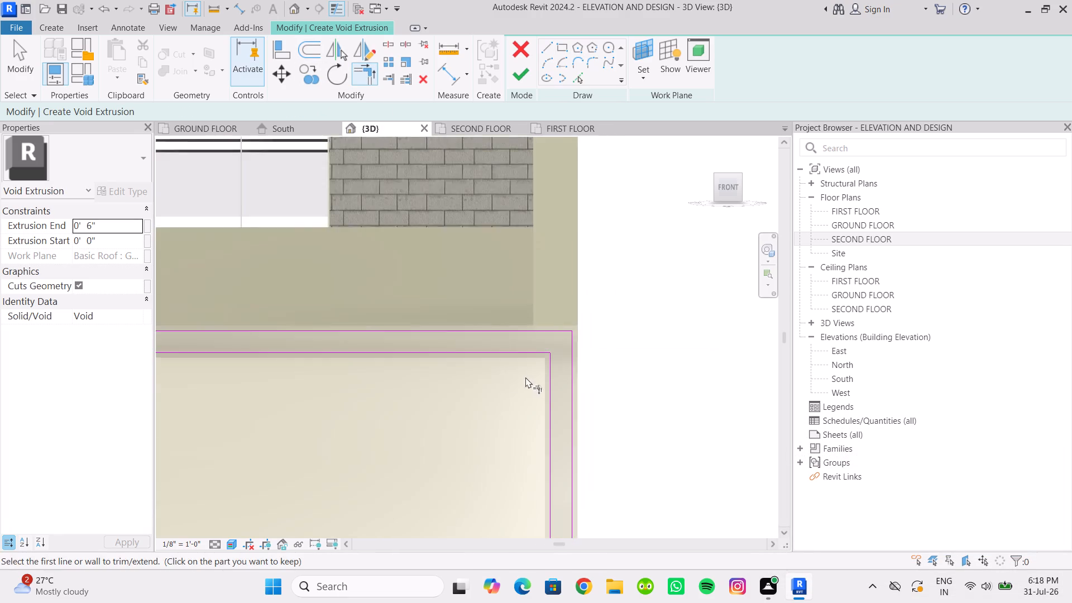
scroll(525, 377, "down", 1)
middle_click_drag(486, 389, 733, 357)
scroll(654, 362, "down", 5)
scroll(296, 363, "up", 6)
left_click(331, 324)
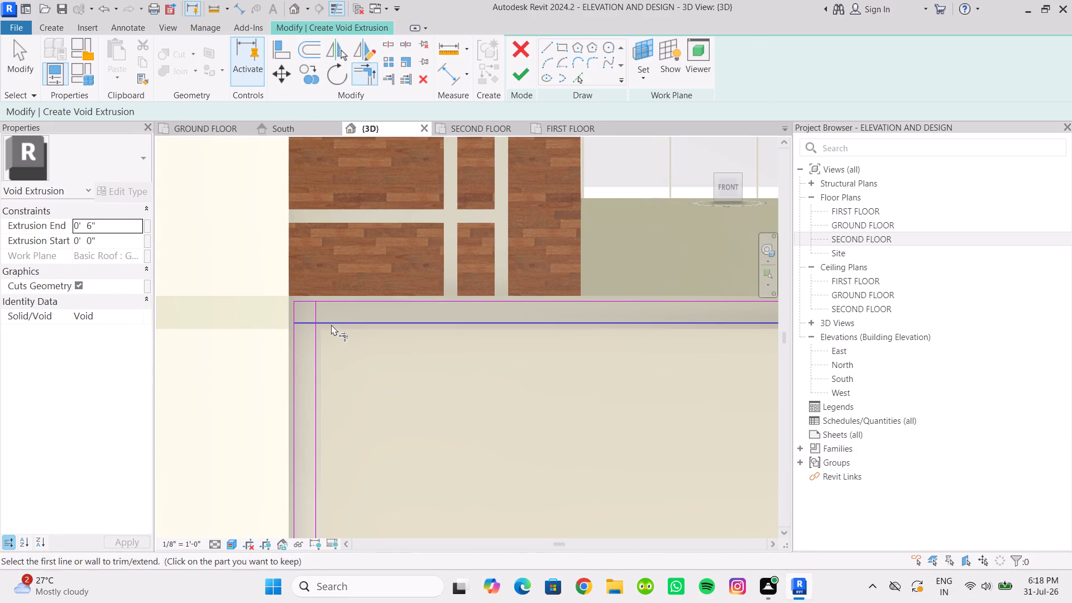
left_click(315, 339)
scroll(345, 347, "down", 5)
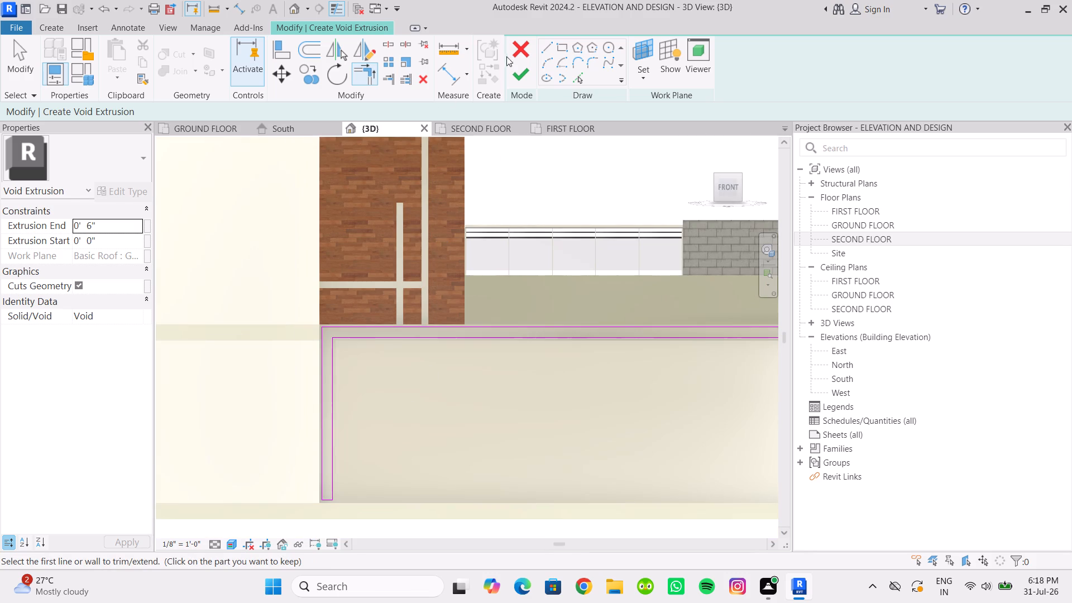
Try to finish the sketch, and delete the duplicate 8" outer vertical segment at the block-wall-end upper corner.
left_click(511, 75)
scroll(583, 399, "down", 5)
middle_click_drag(579, 395, 577, 394)
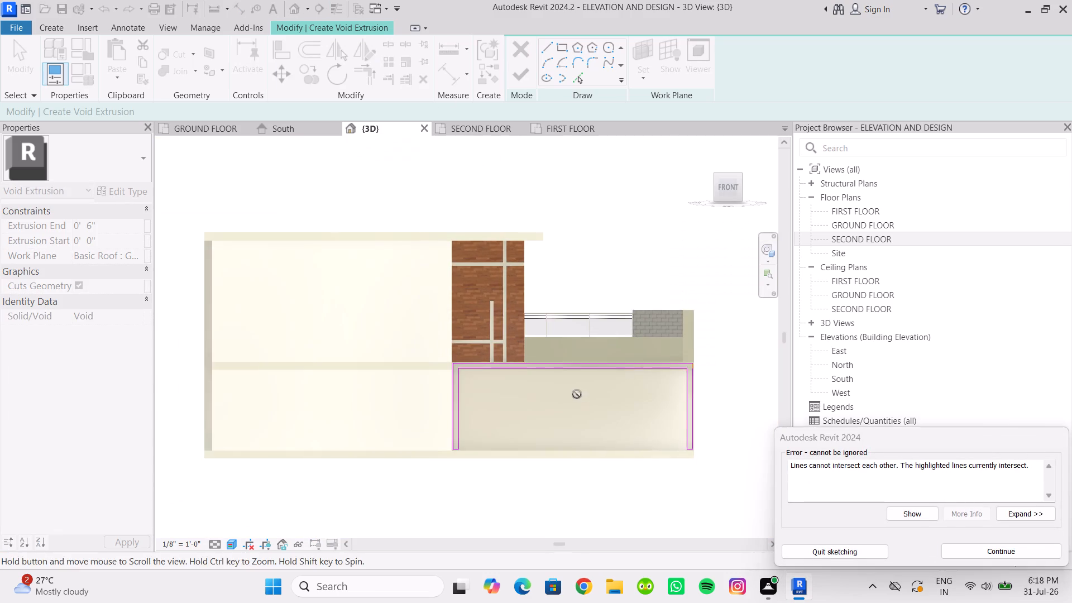
middle_click_drag(577, 394, 456, 379)
scroll(553, 348, "up", 6)
scroll(606, 337, "up", 10)
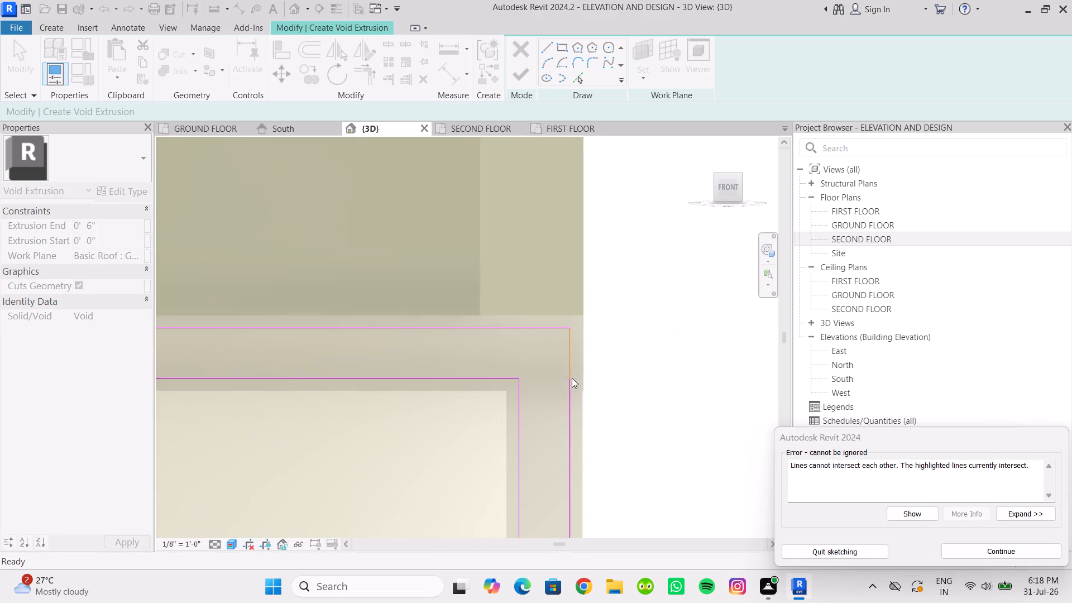
scroll(572, 377, "up", 9)
scroll(559, 403, "down", 1)
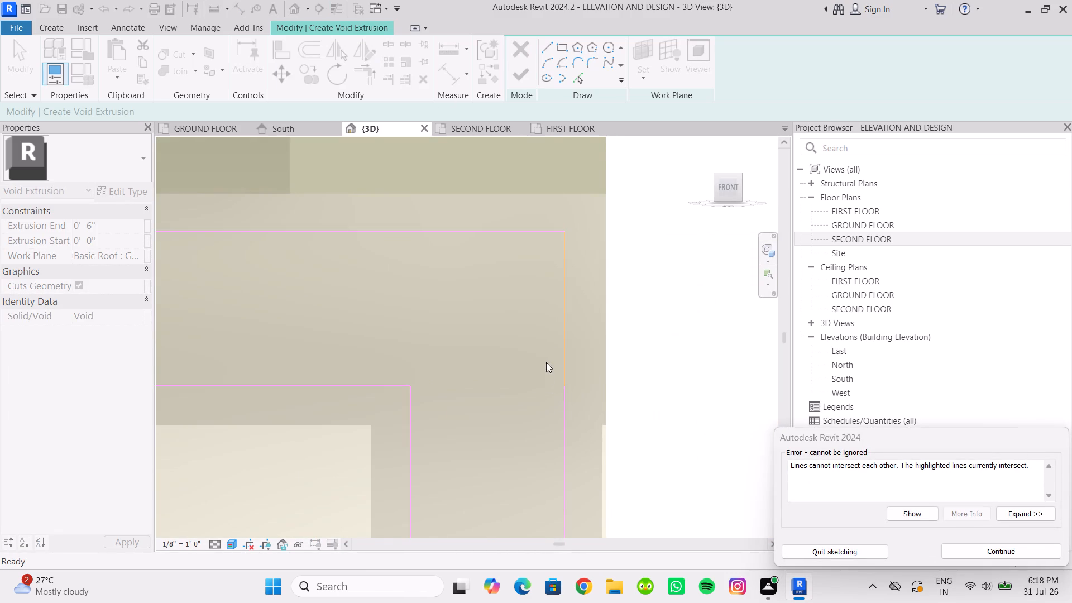
left_click(993, 551)
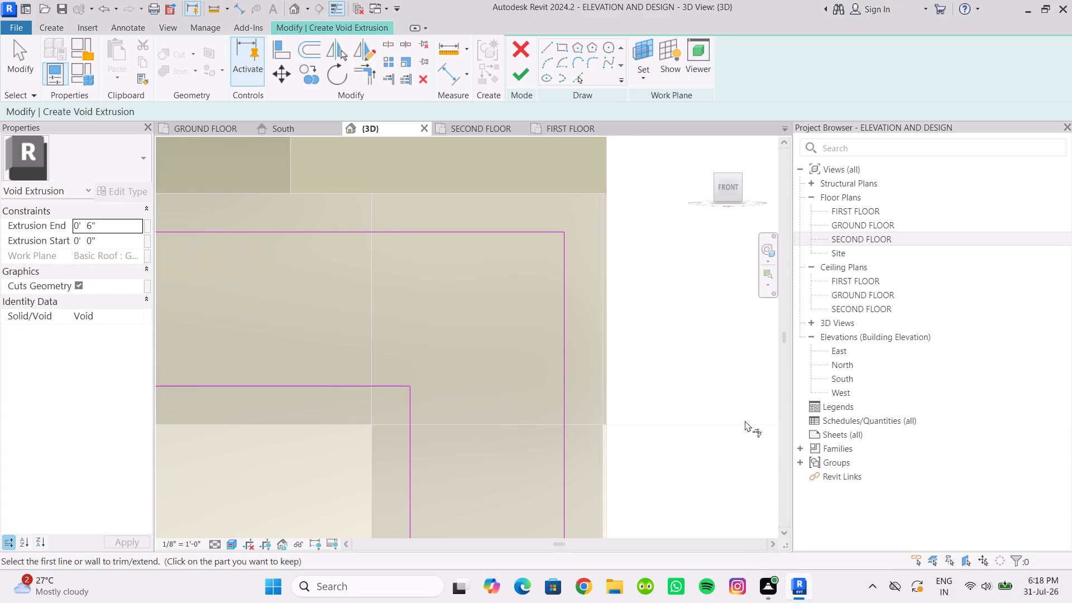
key("Escape")
left_click(564, 324)
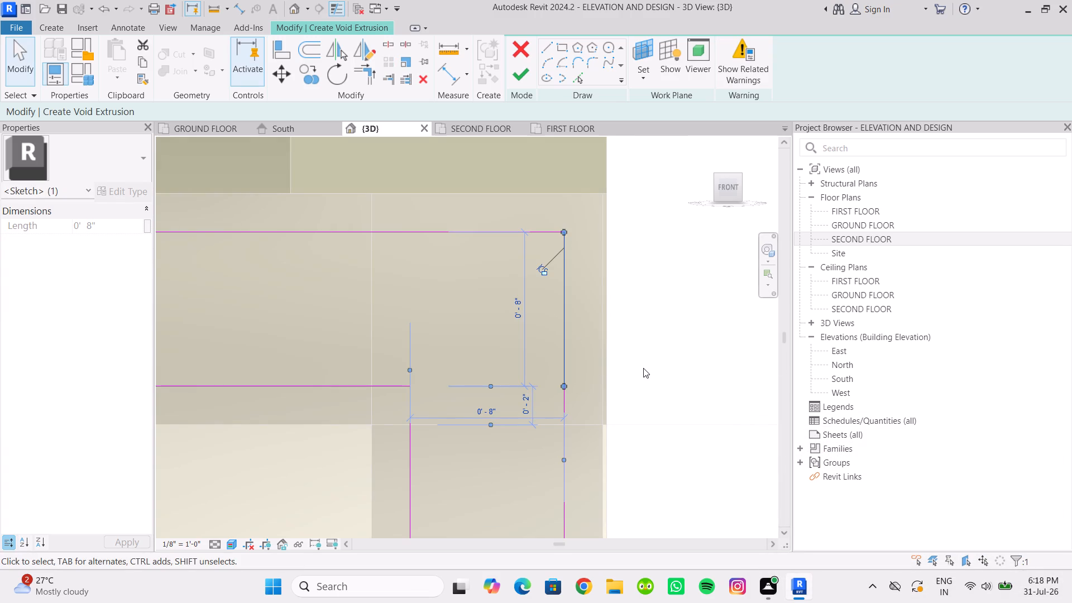
key("Delete")
scroll(544, 261, "down", 3)
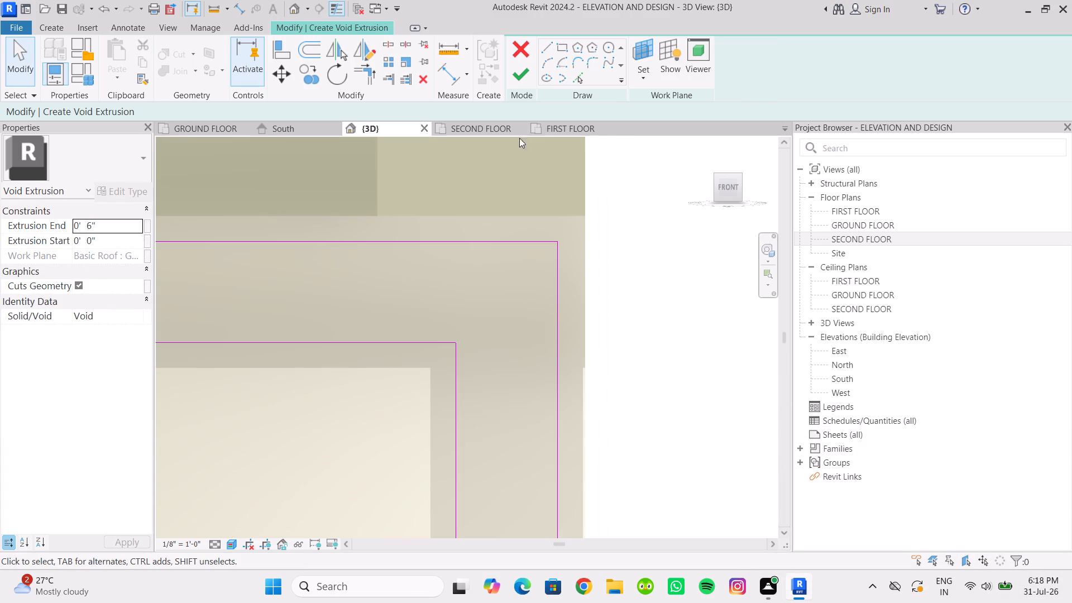
Try to finish the sketch, and delete the long outer line overlapping along the top of the slab edge band.
left_click(514, 74)
scroll(569, 333, "down", 8)
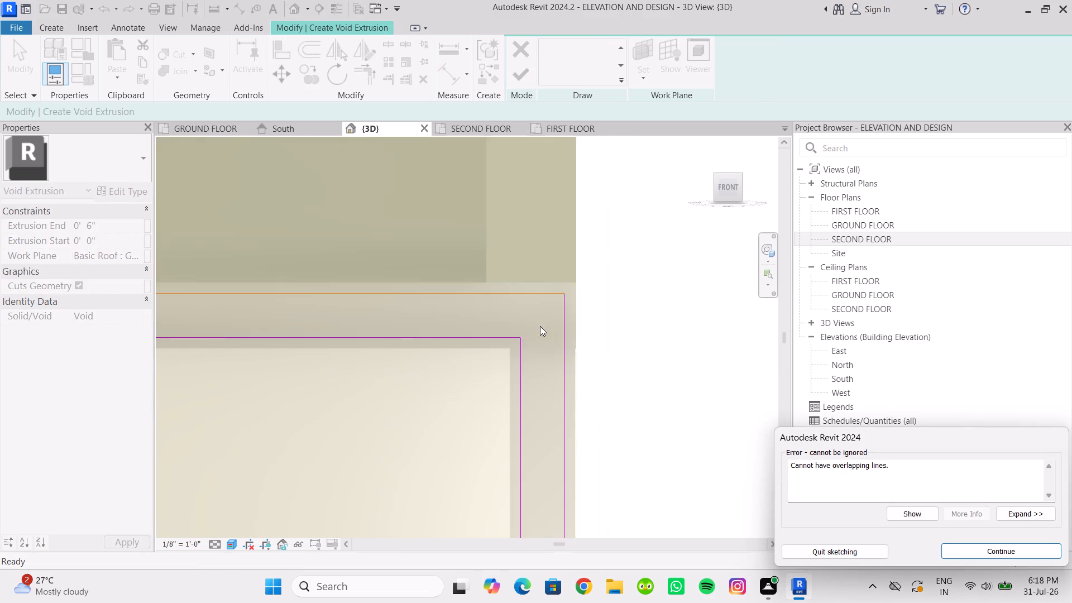
scroll(540, 326, "down", 8)
middle_click_drag(390, 358, 622, 375)
scroll(394, 356, "up", 3)
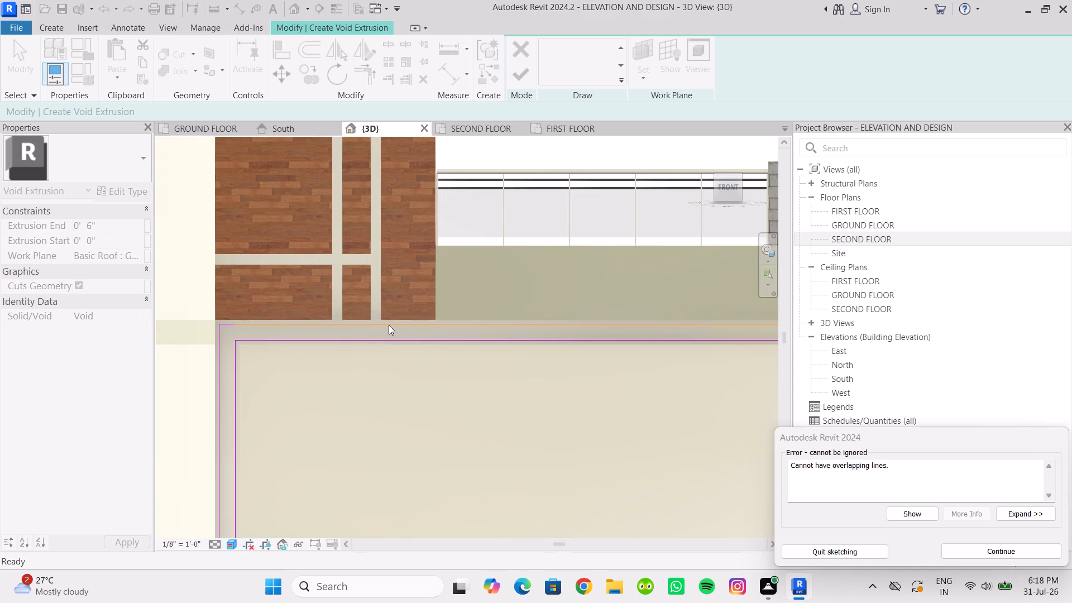
left_click(389, 324)
left_click(998, 546)
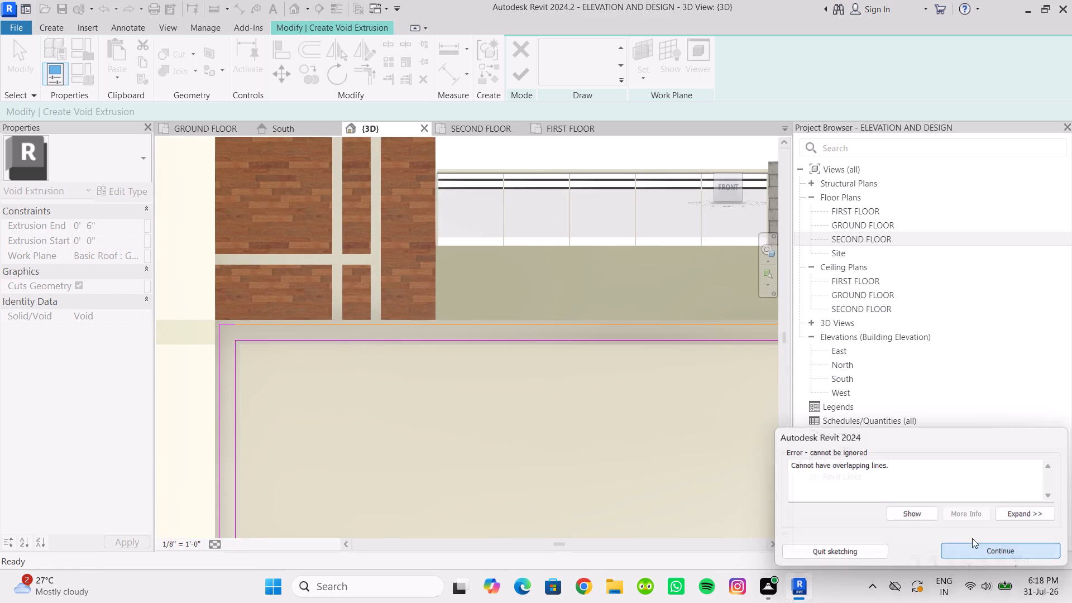
left_click(410, 328)
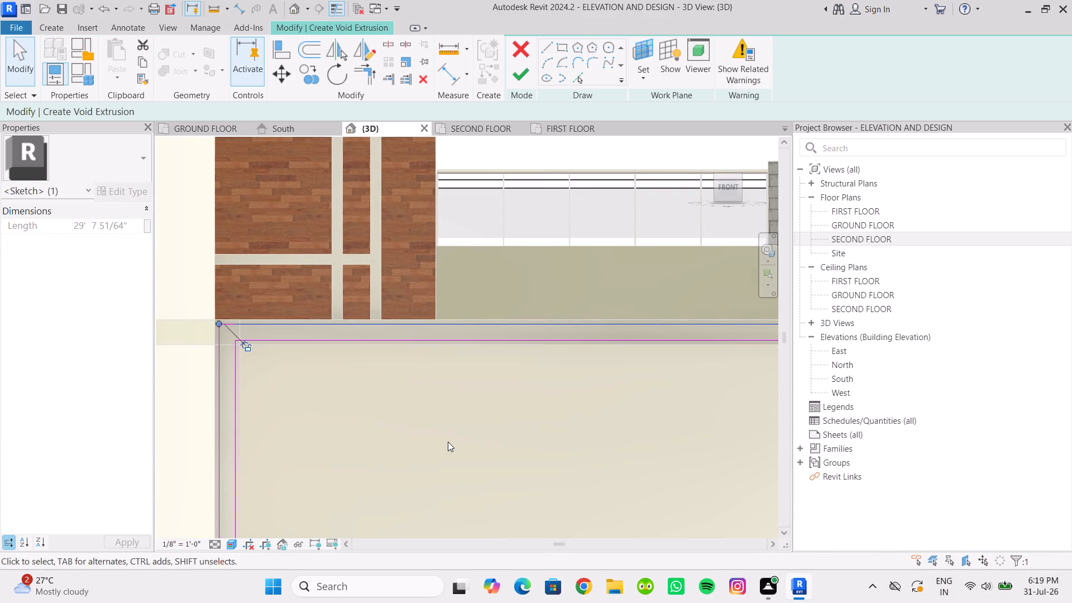
key("Delete")
Draw a straight horizontal line along the top of the void sketch, joining the top segments of the two vertical strips.
scroll(382, 398, "down", 4)
middle_click_drag(389, 399, 360, 400)
scroll(508, 401, "up", 2)
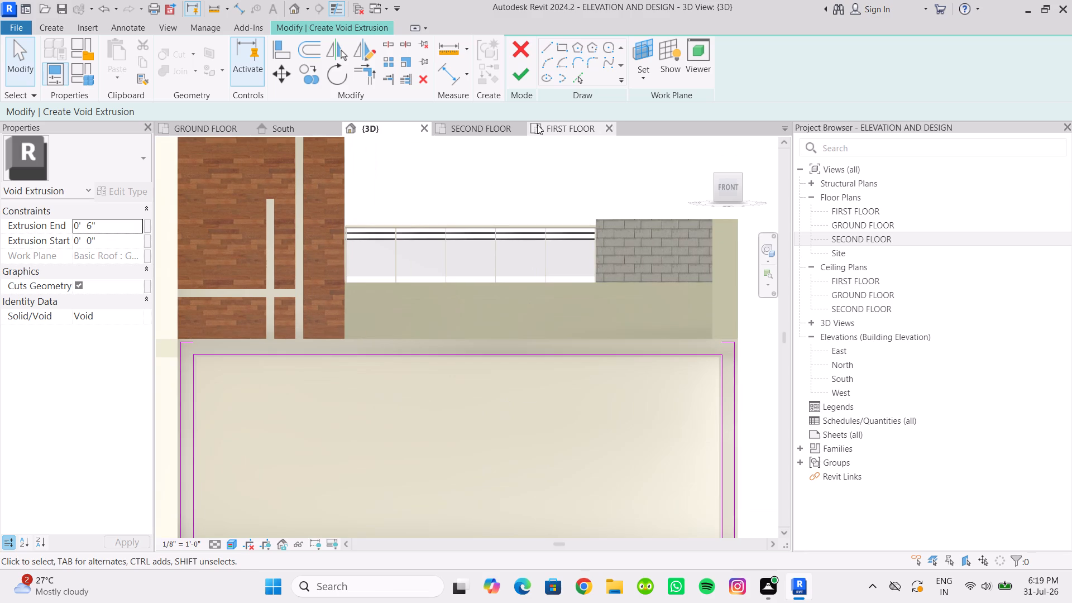
left_click(548, 46)
scroll(243, 344, "up", 3)
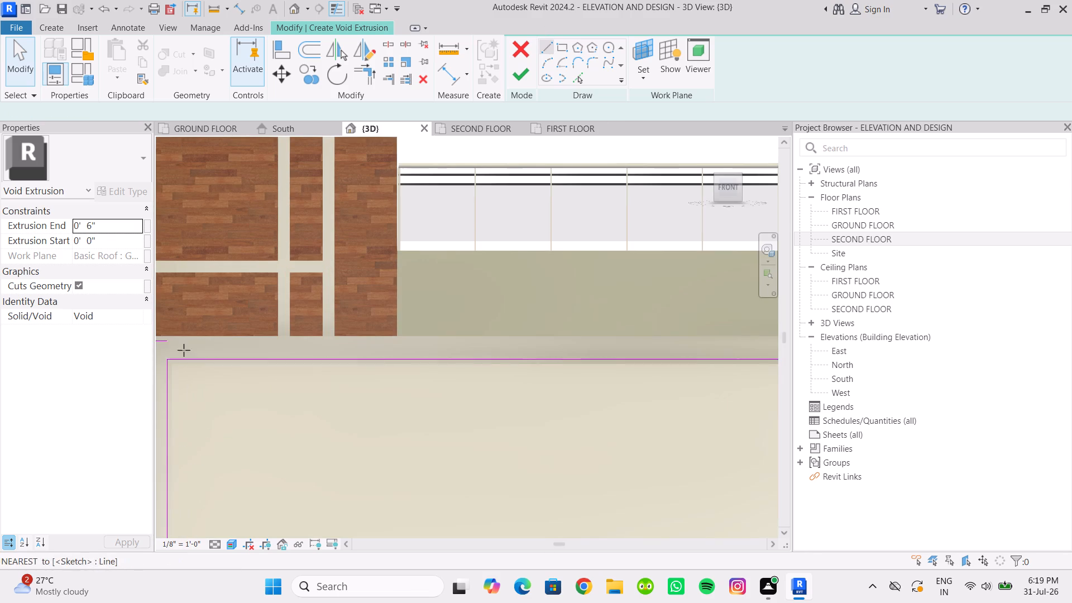
left_click(165, 341)
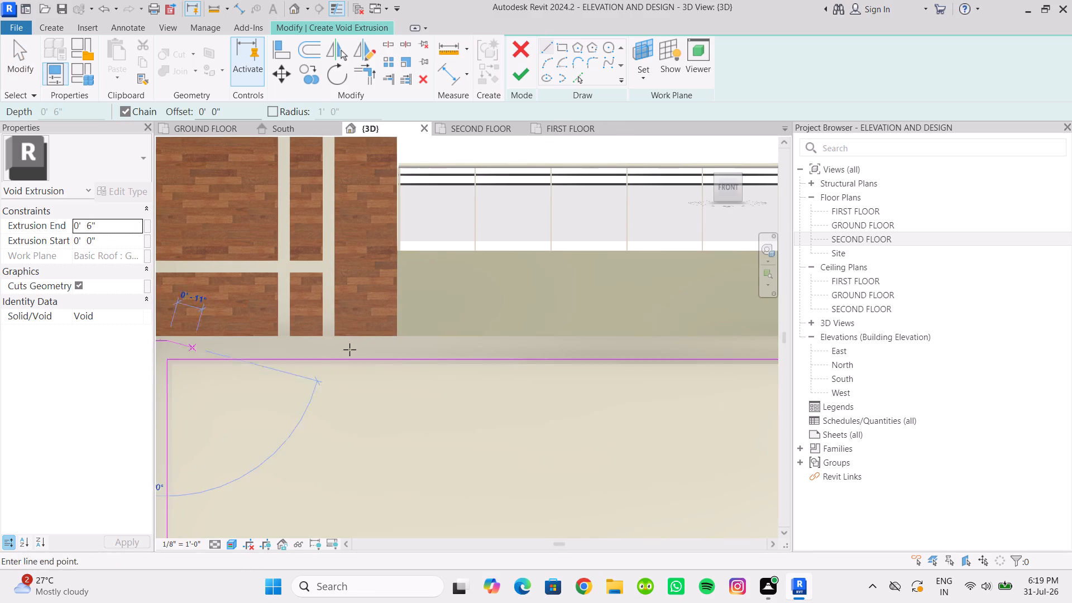
scroll(528, 344, "down", 3)
middle_click_drag(528, 344, 281, 361)
scroll(591, 365, "up", 4)
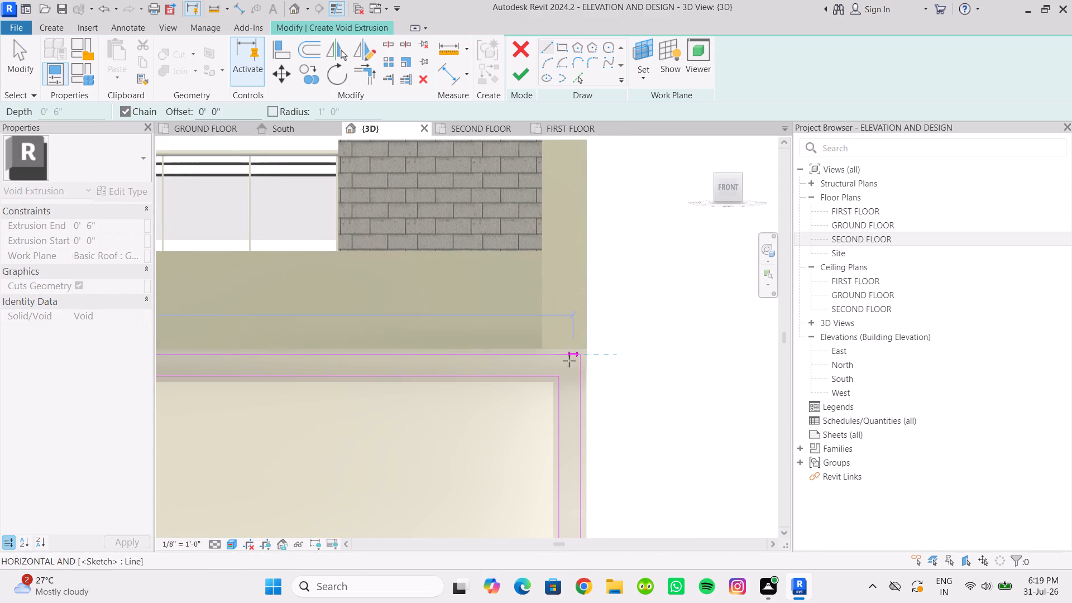
left_click(561, 356)
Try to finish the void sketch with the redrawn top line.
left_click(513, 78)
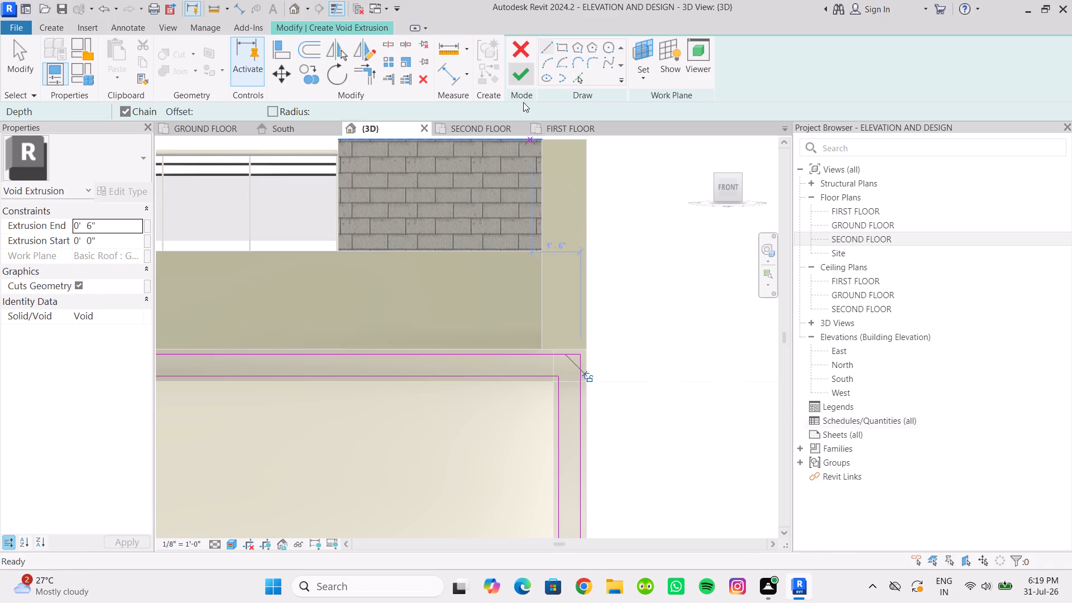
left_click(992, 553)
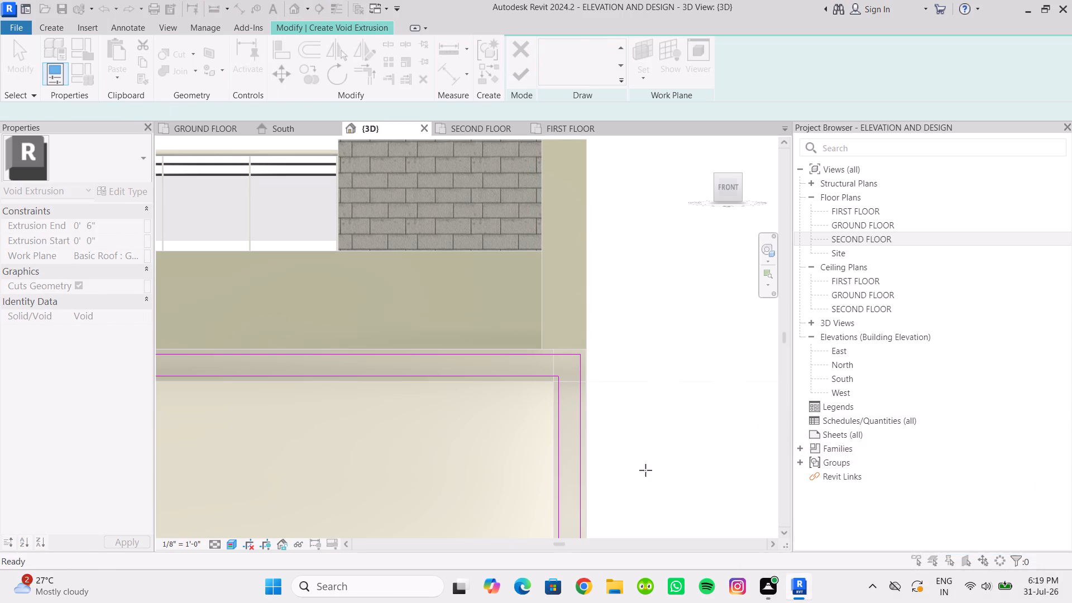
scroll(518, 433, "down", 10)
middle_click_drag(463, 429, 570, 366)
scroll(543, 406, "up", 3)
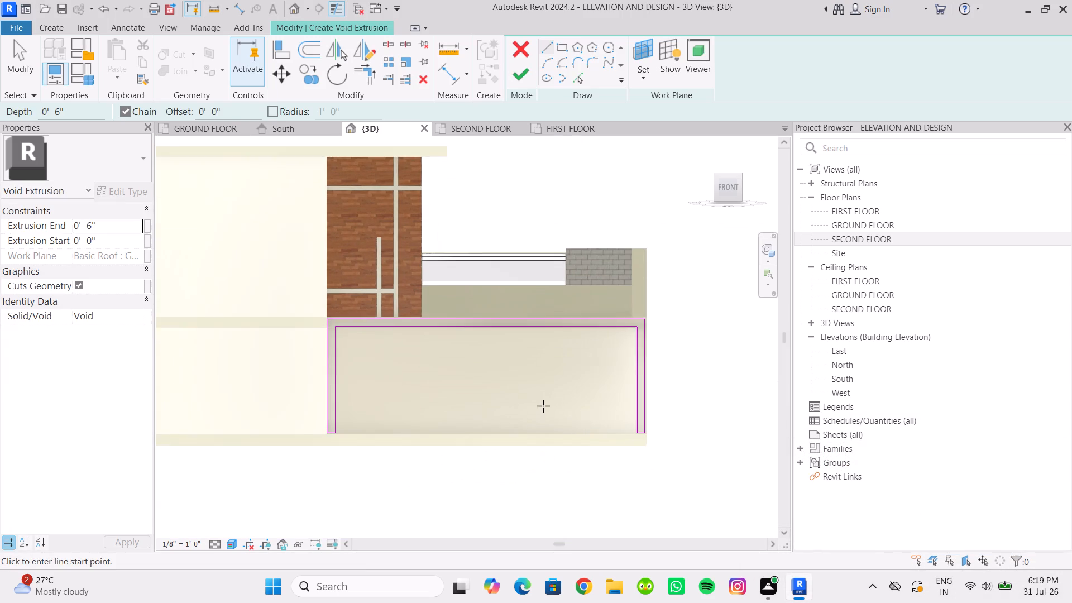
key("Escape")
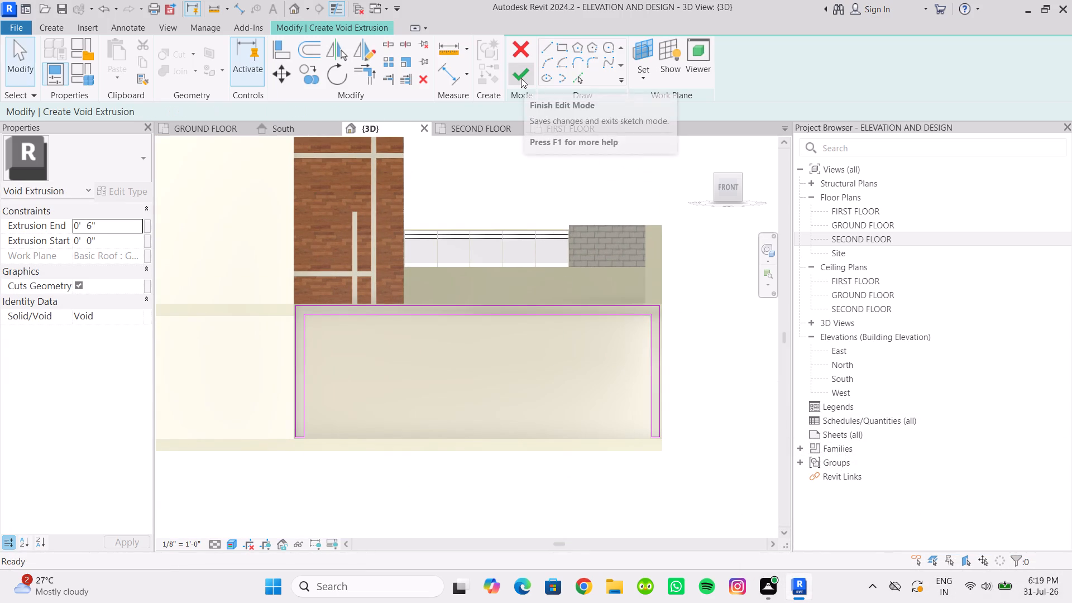
Retry finishing the sketch, and delete the 8" top segment at the void sketch's brick-wall-end upper corner.
left_click(521, 78)
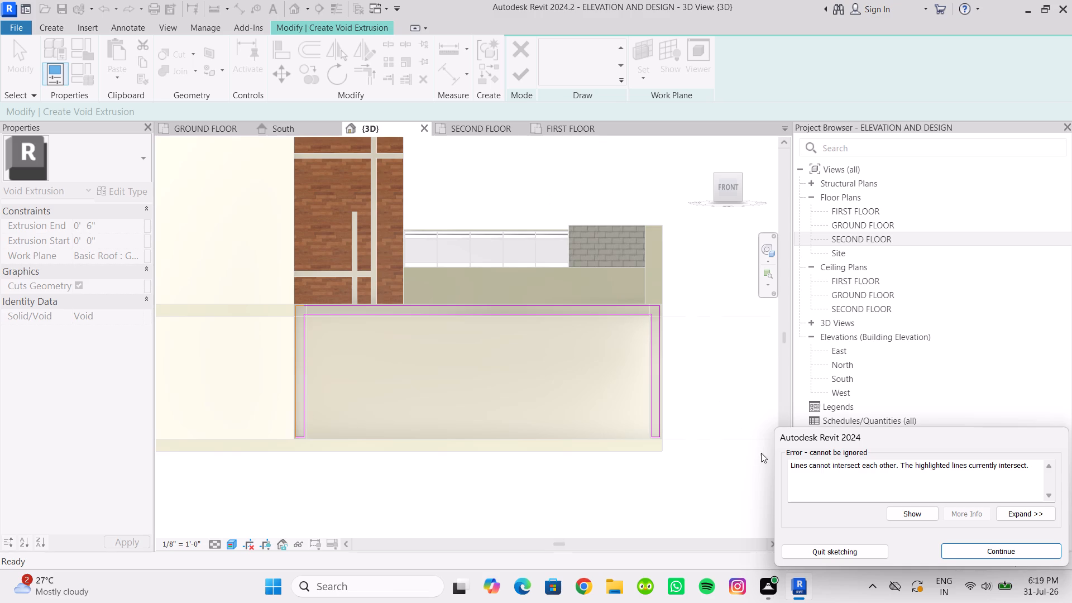
scroll(301, 427, "up", 13)
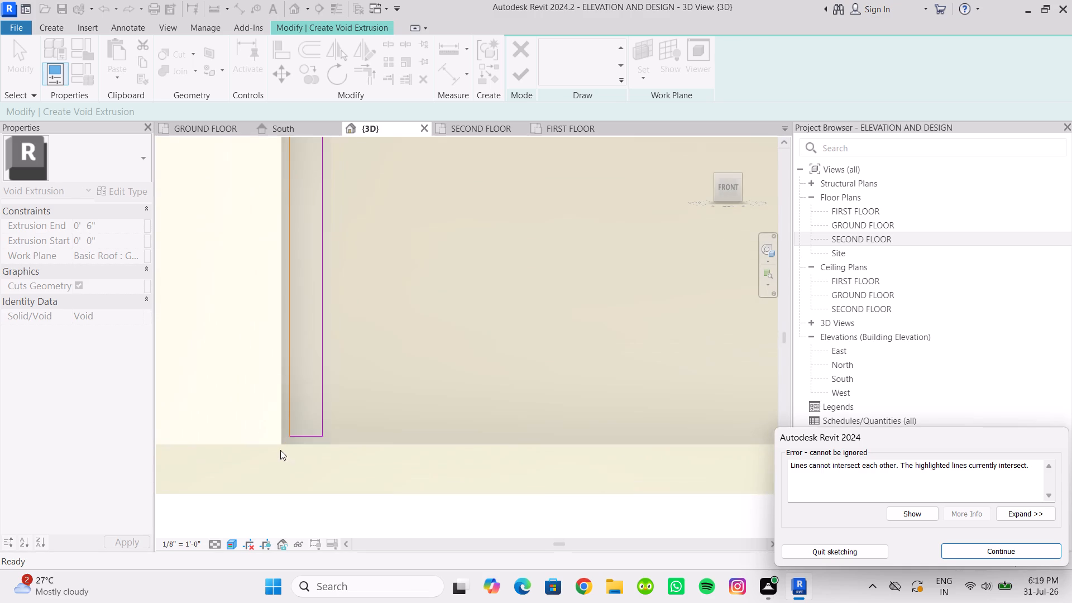
scroll(280, 450, "up", 10)
scroll(356, 363, "up", 7)
scroll(333, 374, "down", 19)
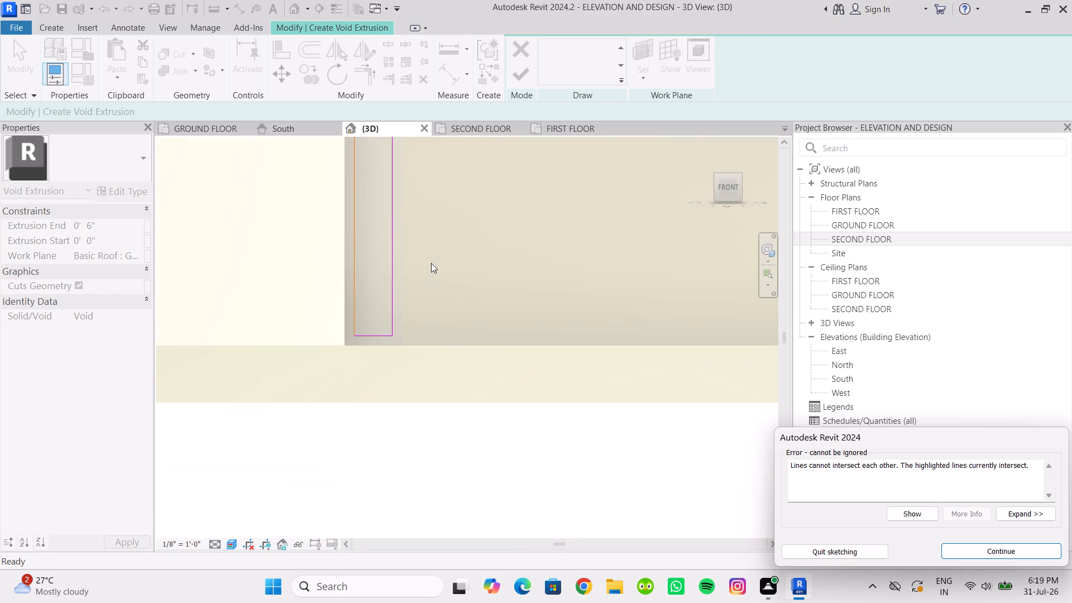
middle_click_drag(431, 262, 445, 492)
middle_click_drag(413, 240, 410, 527)
scroll(381, 274, "up", 5)
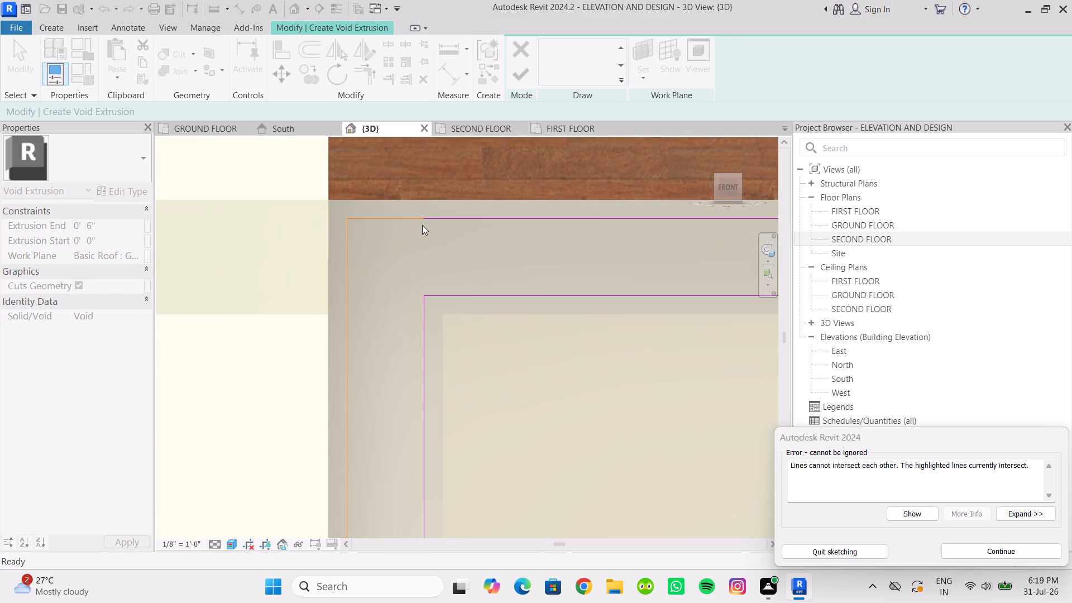
scroll(432, 212, "up", 16)
scroll(404, 244, "down", 17)
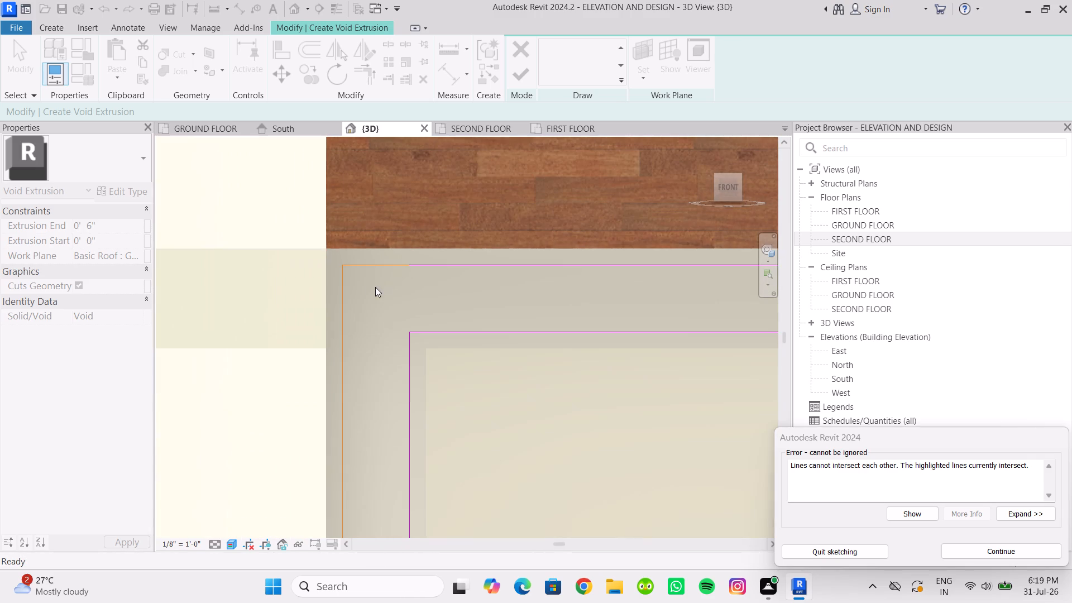
left_click(362, 266)
left_click(961, 552)
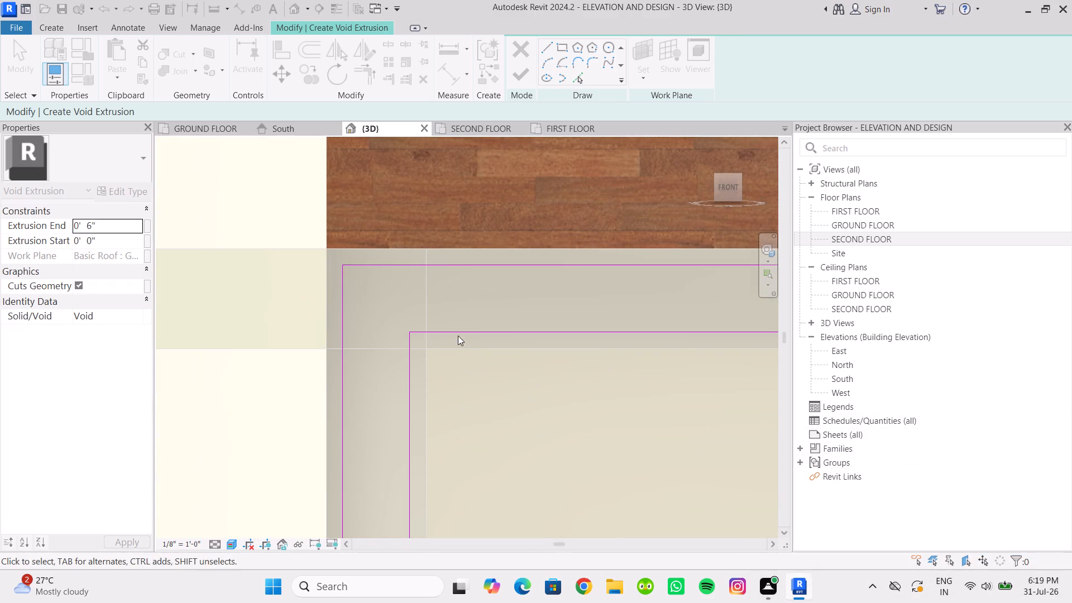
left_click(363, 265)
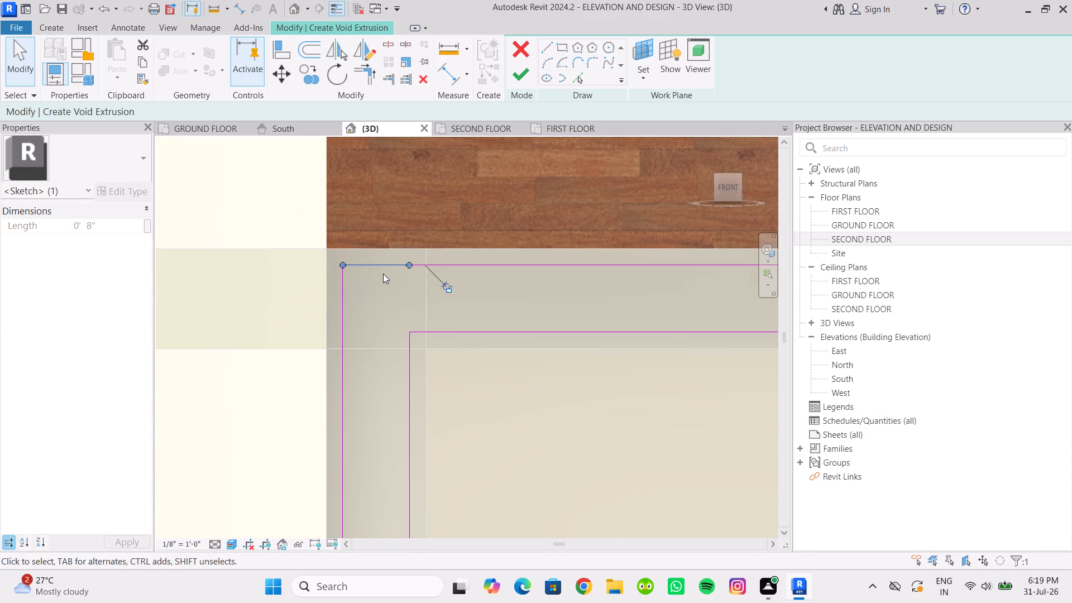
key("Delete")
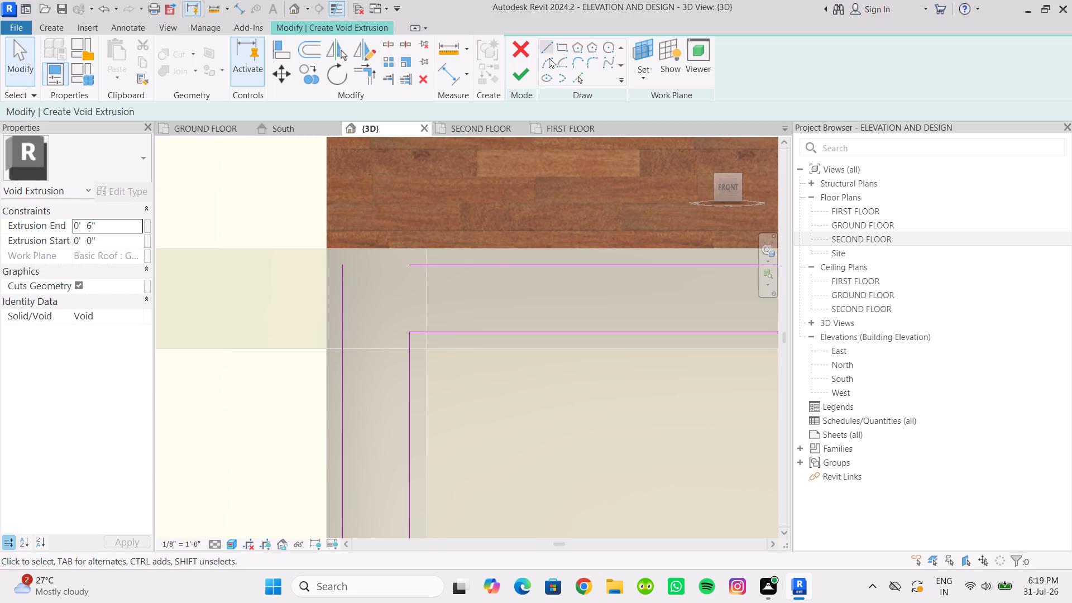
Extend the void sketch's top outer line to meet the outer vertical line at the brick-wall-end corner.
left_click(497, 263)
scroll(398, 274, "up", 2)
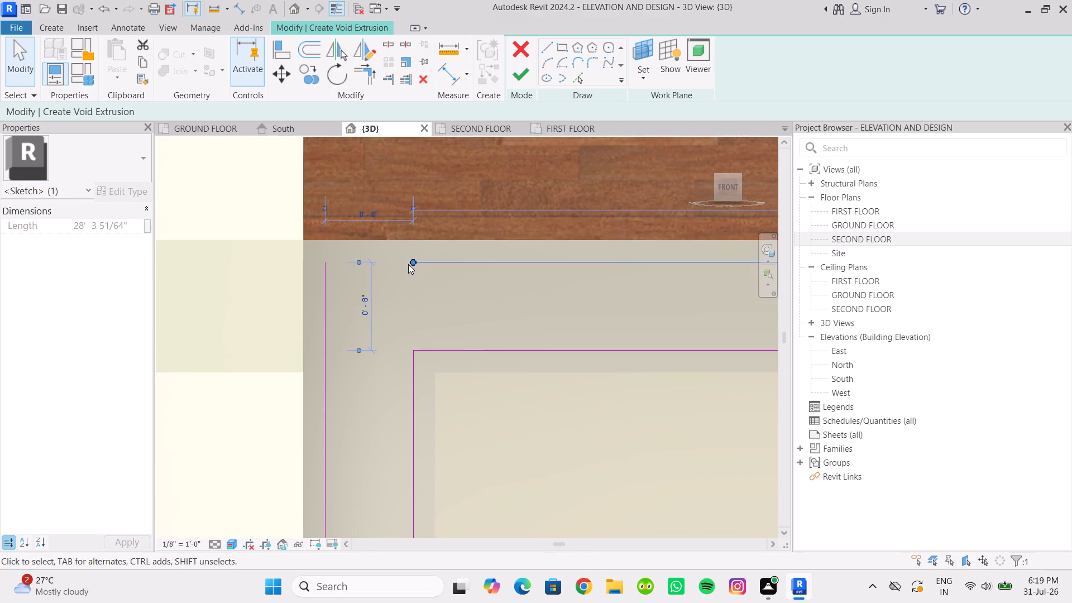
left_click_drag(408, 264, 319, 264)
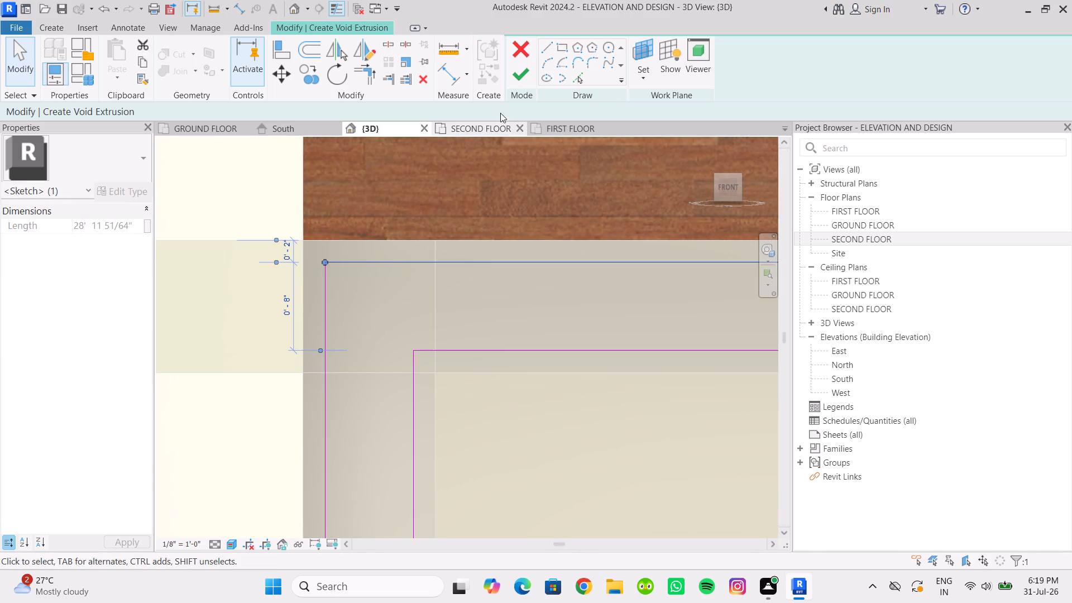
Retry finishing the void sketch, and delete the 8" top segment at the upper corner farthest from the brick wall.
left_click(514, 78)
scroll(519, 361, "down", 18)
middle_click_drag(551, 390, 479, 336)
scroll(533, 363, "down", 3)
middle_click_drag(535, 366, 440, 365)
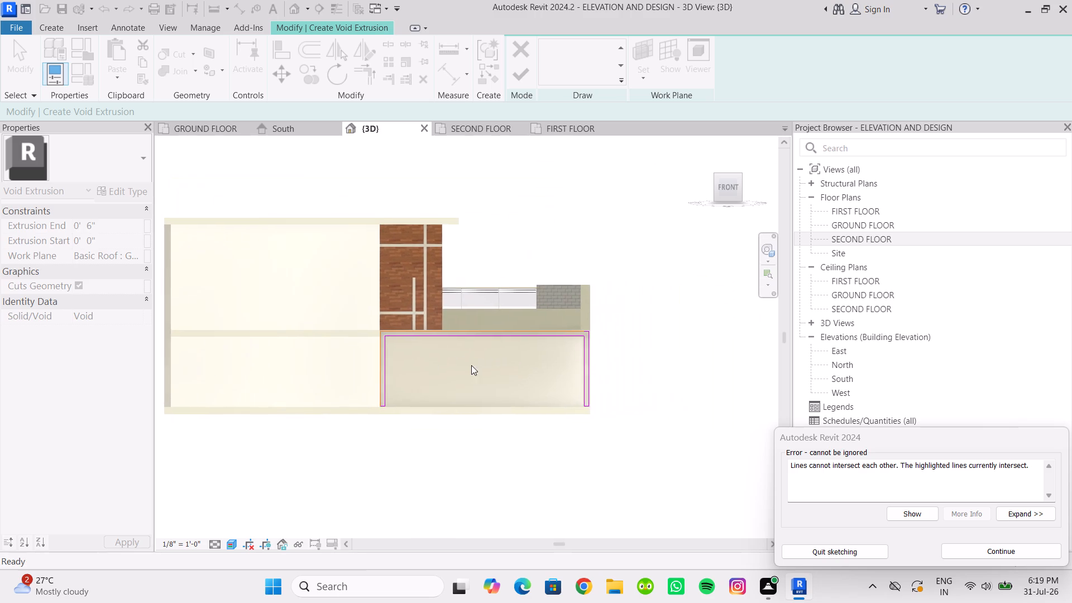
scroll(616, 336, "up", 5)
scroll(562, 343, "up", 5)
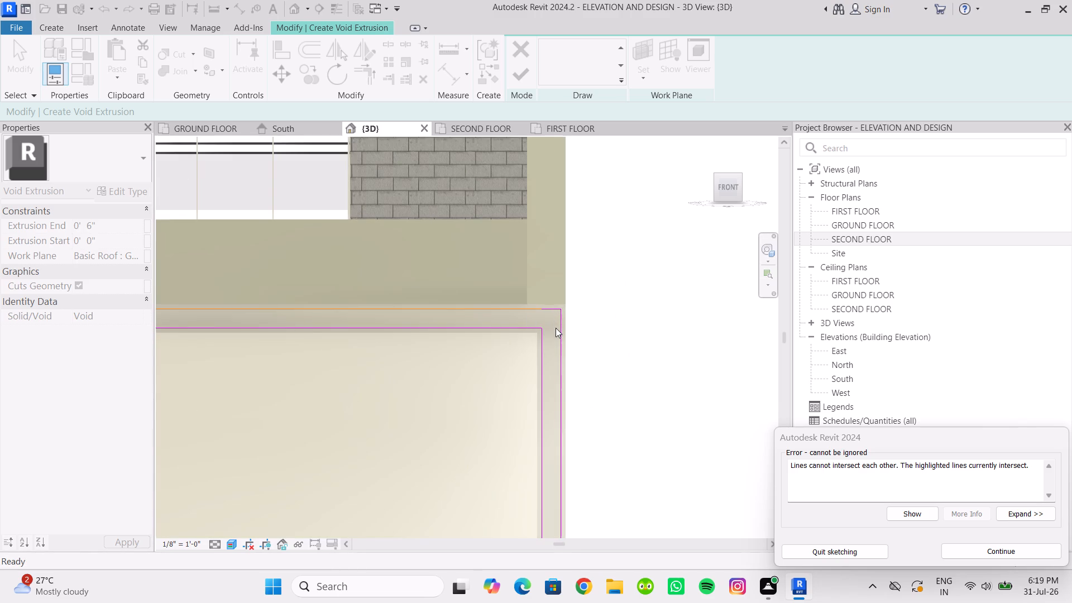
left_click(561, 333)
left_click(988, 548)
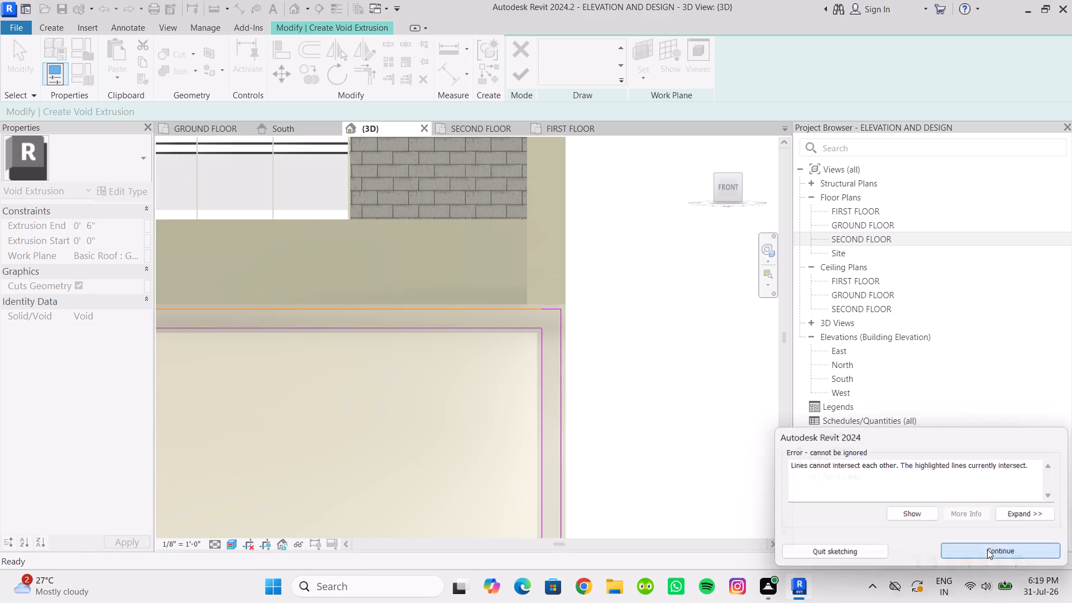
left_click(563, 350)
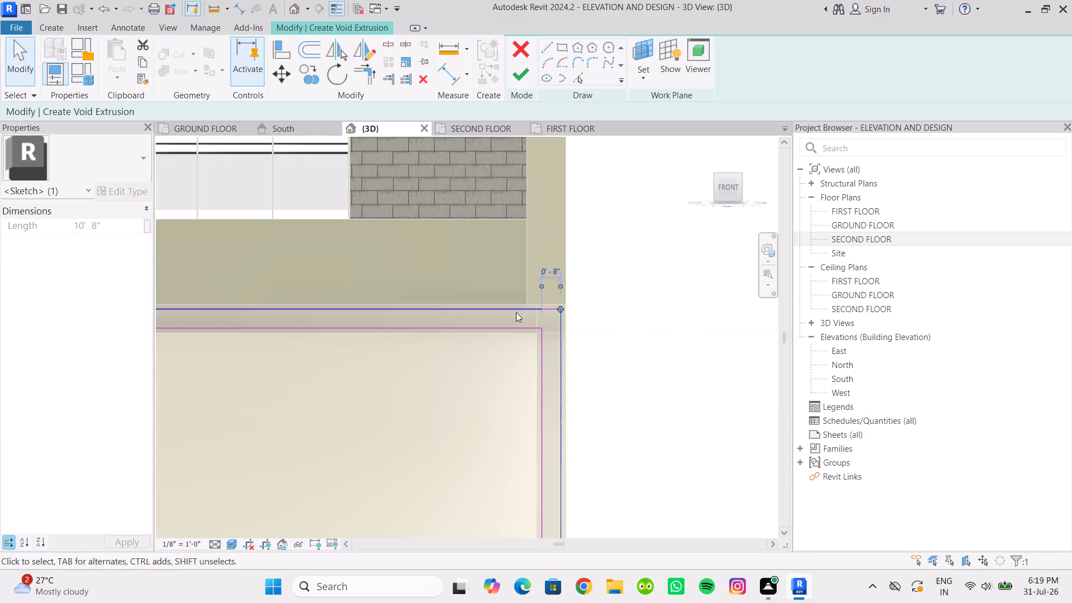
left_click(510, 310)
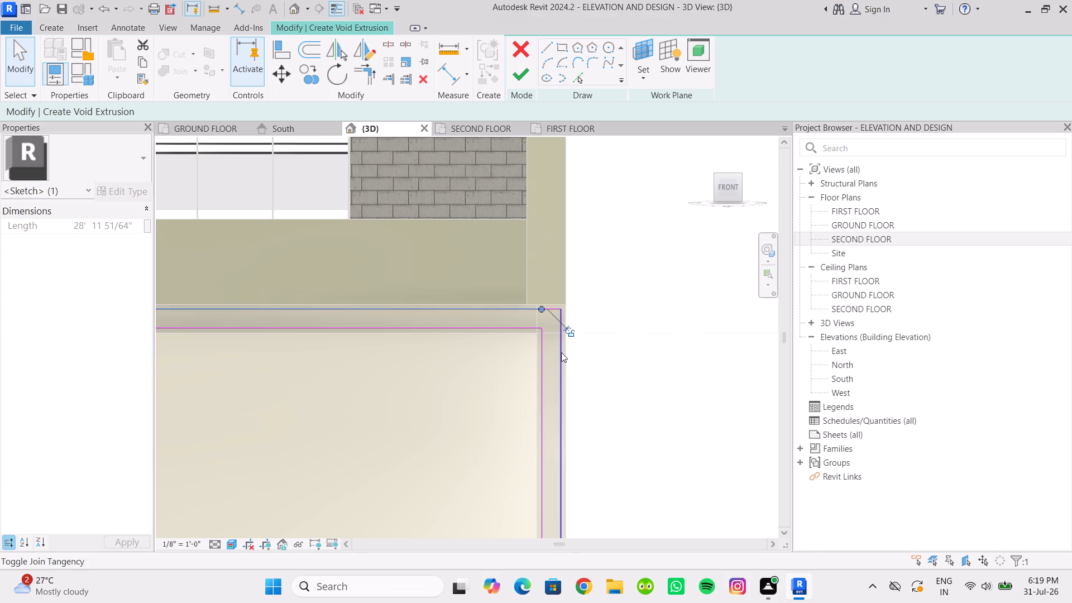
left_click(561, 352)
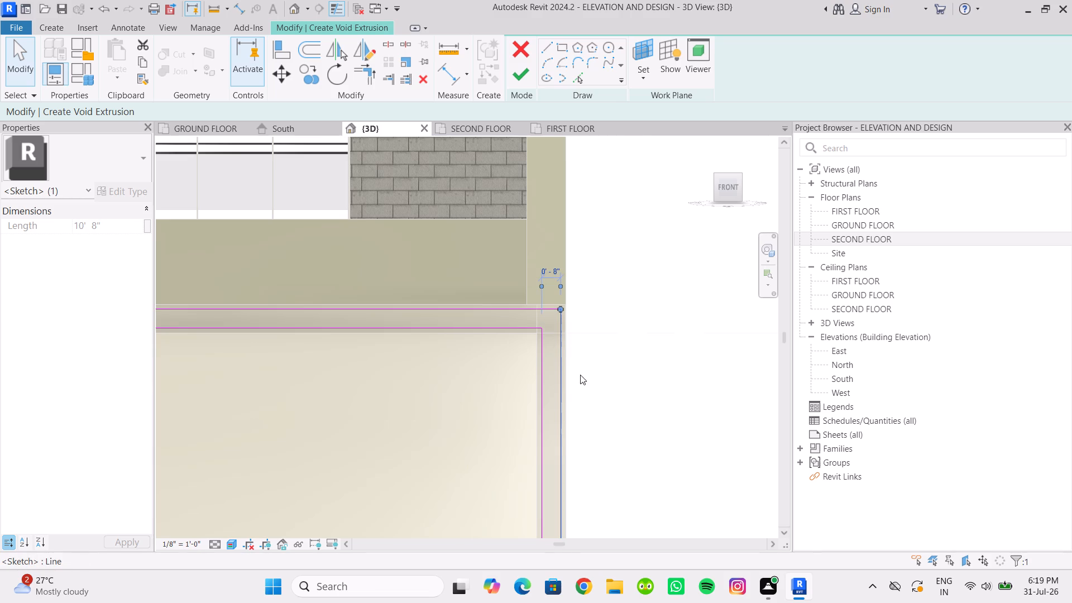
left_click(549, 307)
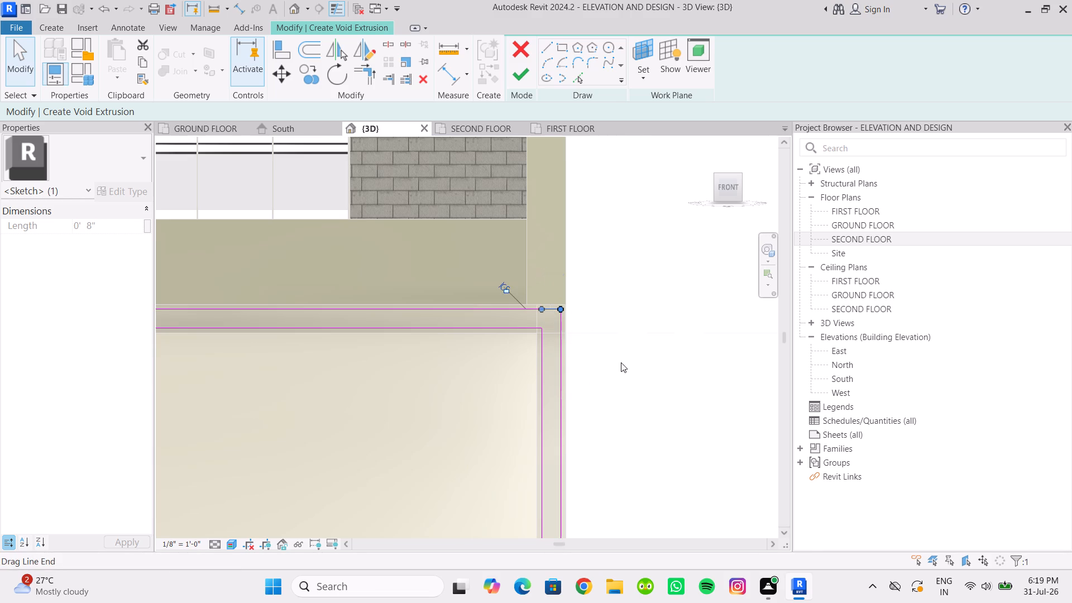
key("Delete")
Extend the top outer line to the outer vertical line of the strip farthest from the brick wall, and try to finish the sketch.
left_click(531, 311)
scroll(536, 313, "up", 4)
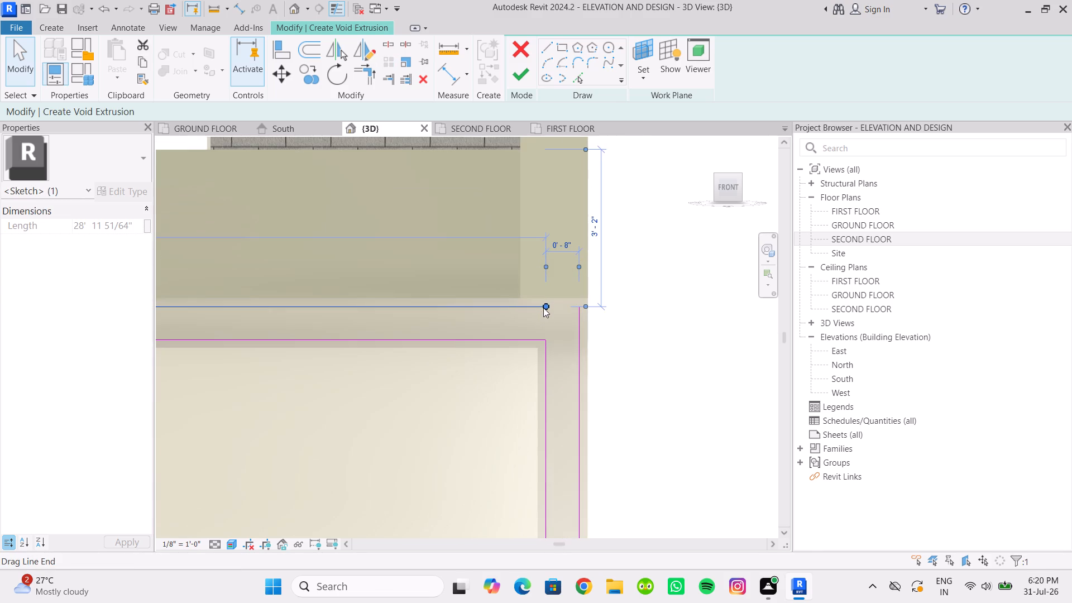
left_click_drag(543, 307, 576, 312)
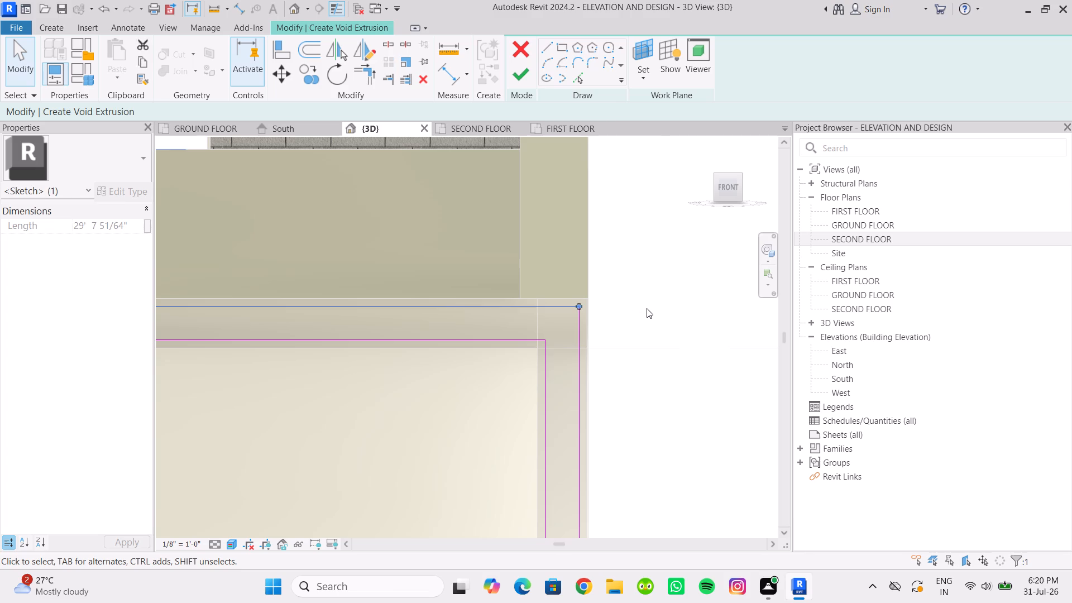
left_click(647, 308)
left_click(519, 75)
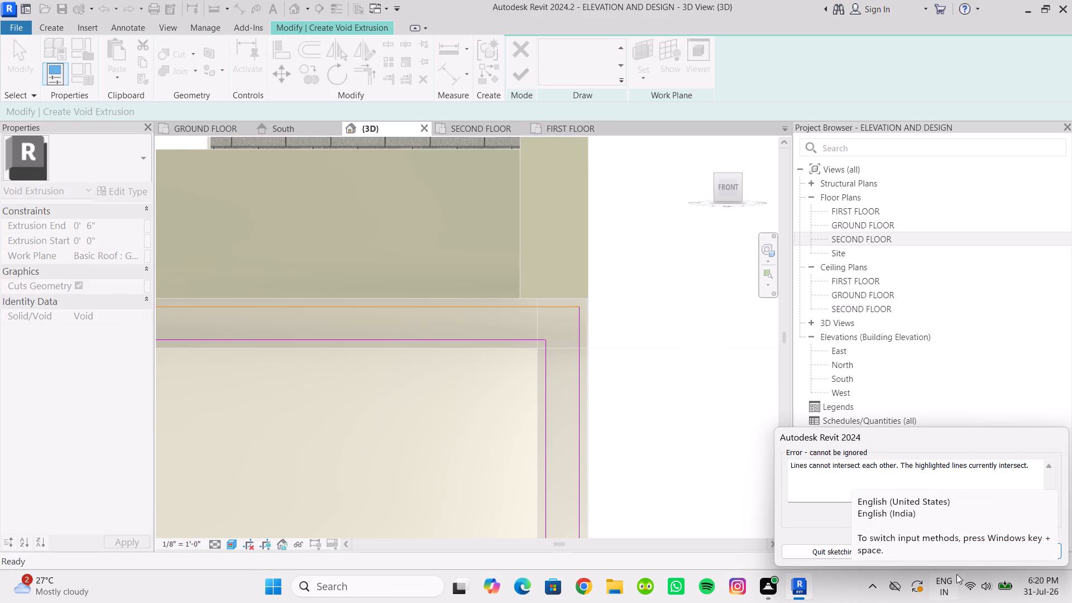
left_click(999, 548)
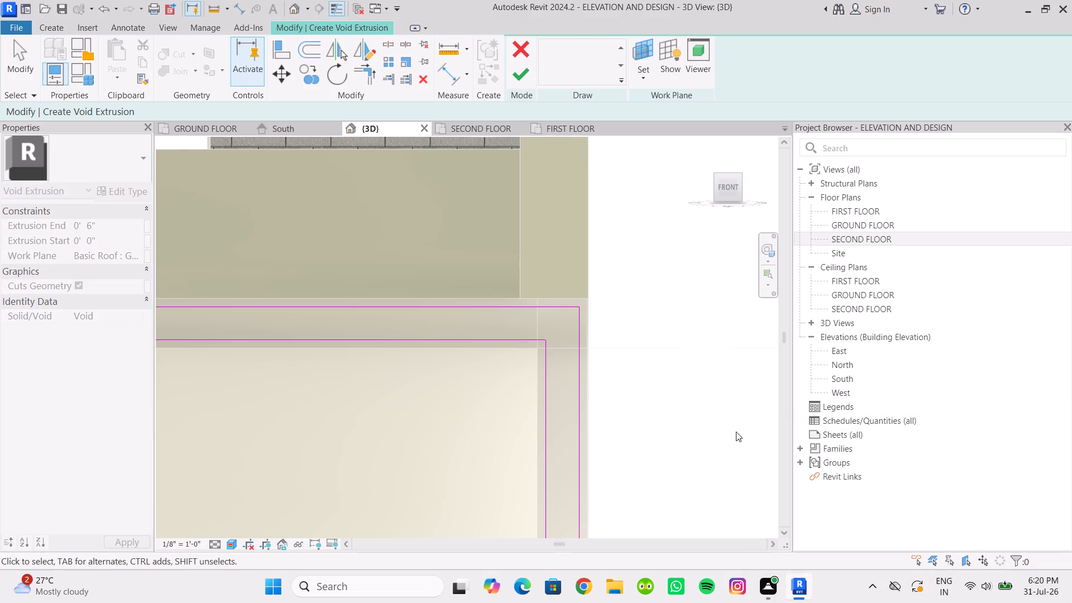
Examine the void sketch outline around the slab edge band and both vertical strips for overlapping or unjoined lines.
scroll(615, 355, "down", 15)
middle_click_drag(621, 397, 617, 378)
scroll(582, 376, "up", 3)
middle_click_drag(573, 382, 568, 380)
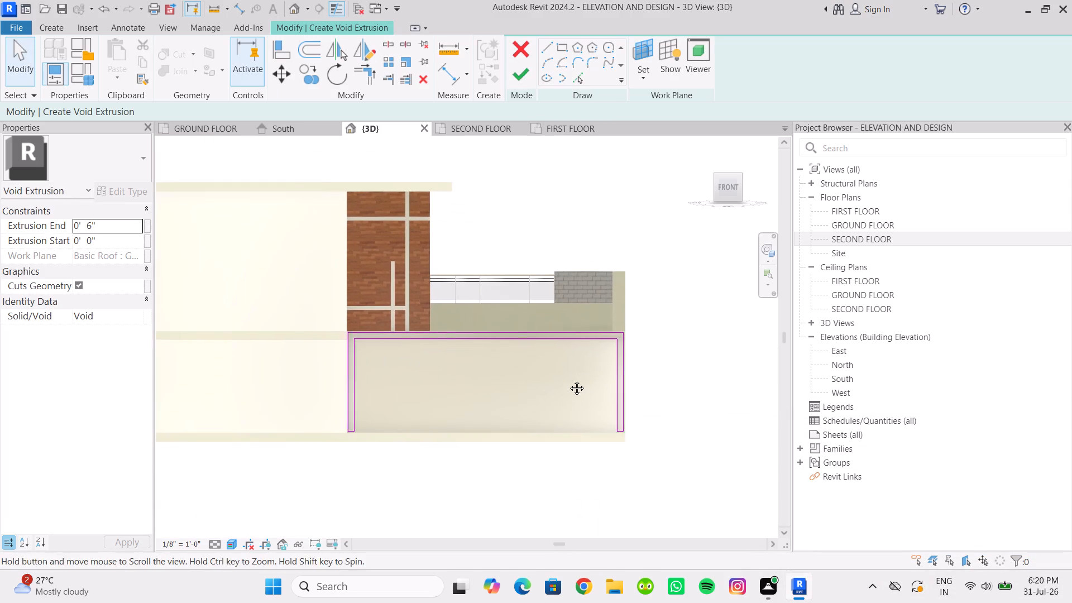
middle_click_drag(568, 380, 562, 369)
scroll(512, 366, "up", 2)
middle_click_drag(512, 366, 513, 361)
scroll(427, 372, "up", 1)
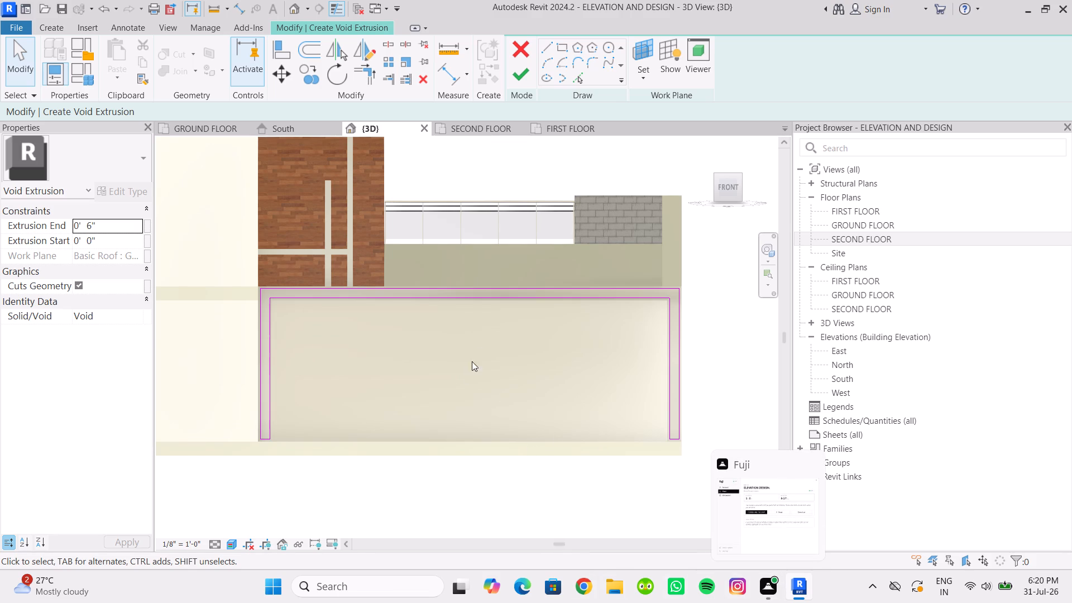
scroll(481, 348, "down", 2)
middle_click_drag(485, 351, 575, 389)
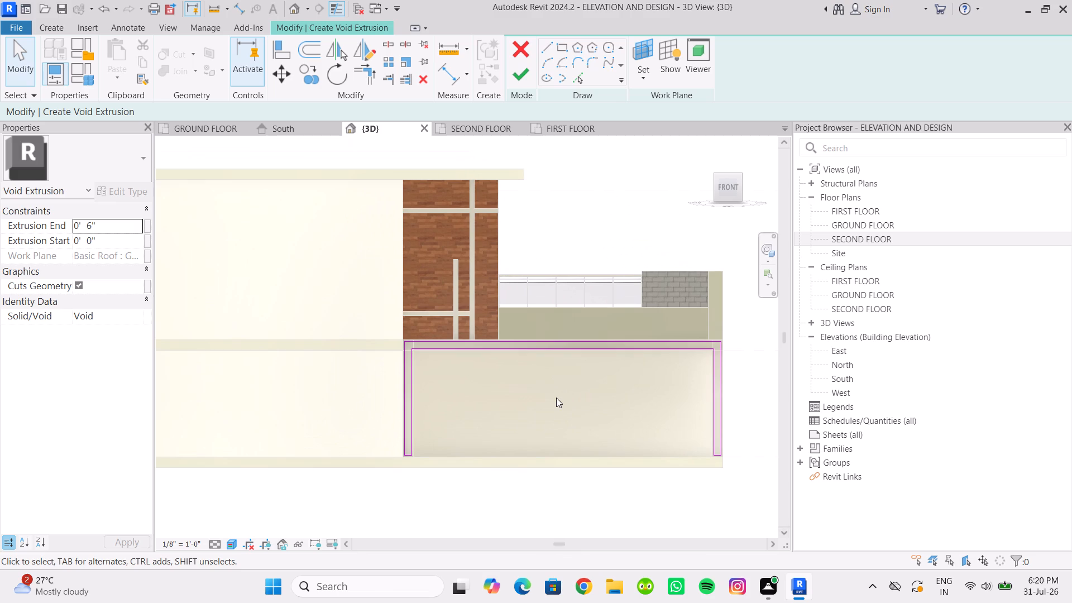
scroll(445, 355, "up", 4)
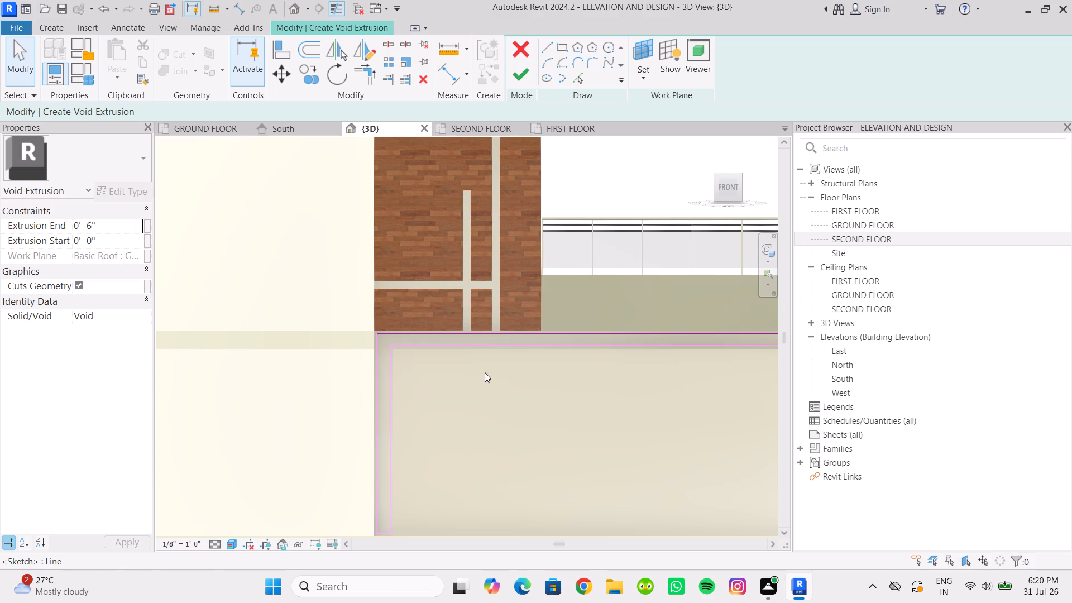
scroll(630, 360, "up", 2)
middle_click_drag(630, 360, 393, 327)
scroll(434, 335, "down", 4)
scroll(479, 346, "down", 2)
scroll(575, 439, "up", 2)
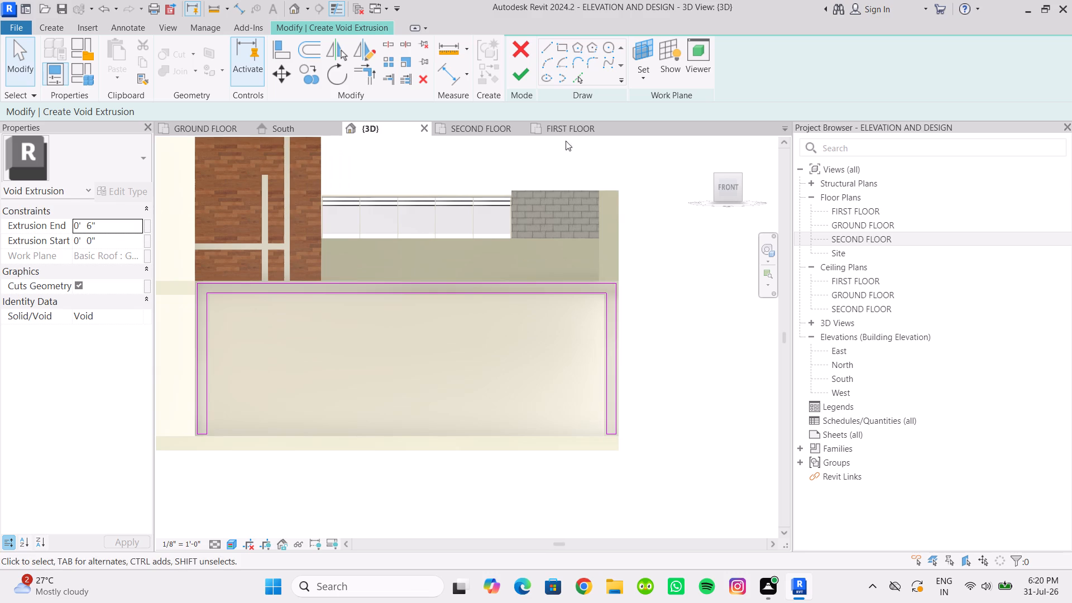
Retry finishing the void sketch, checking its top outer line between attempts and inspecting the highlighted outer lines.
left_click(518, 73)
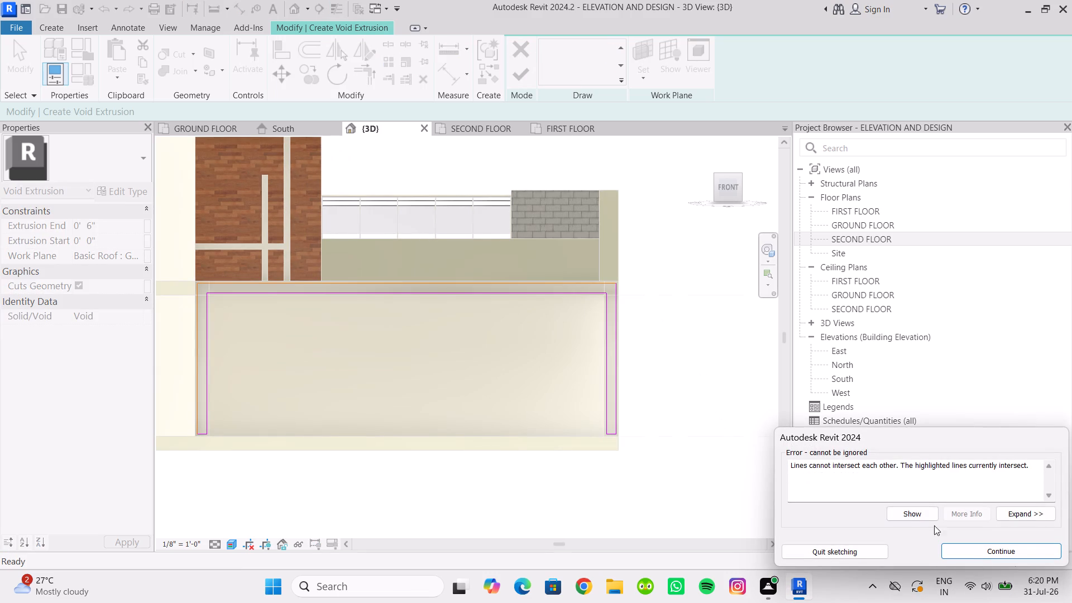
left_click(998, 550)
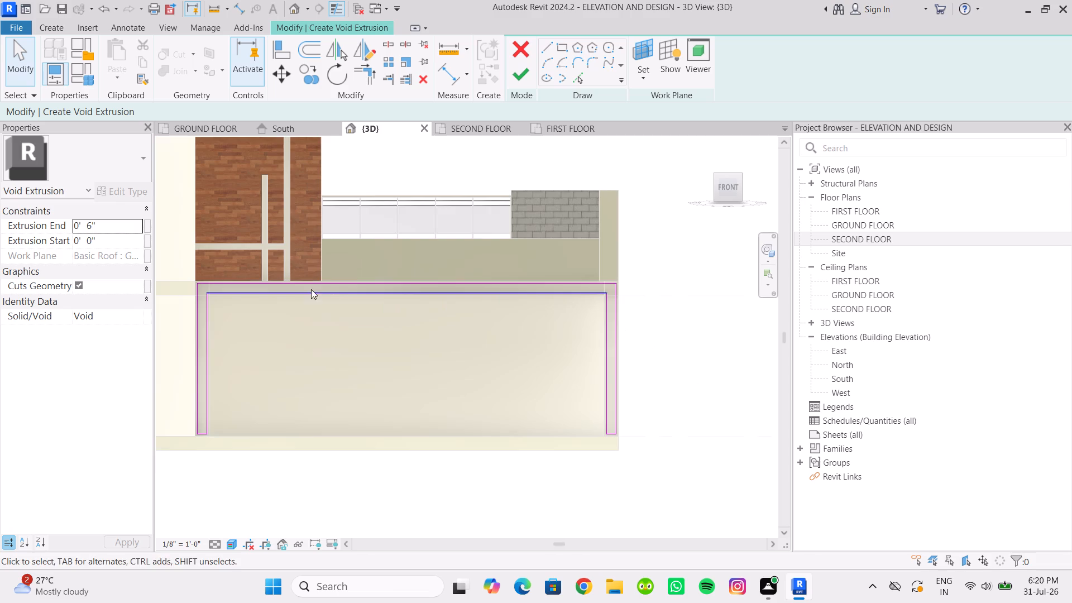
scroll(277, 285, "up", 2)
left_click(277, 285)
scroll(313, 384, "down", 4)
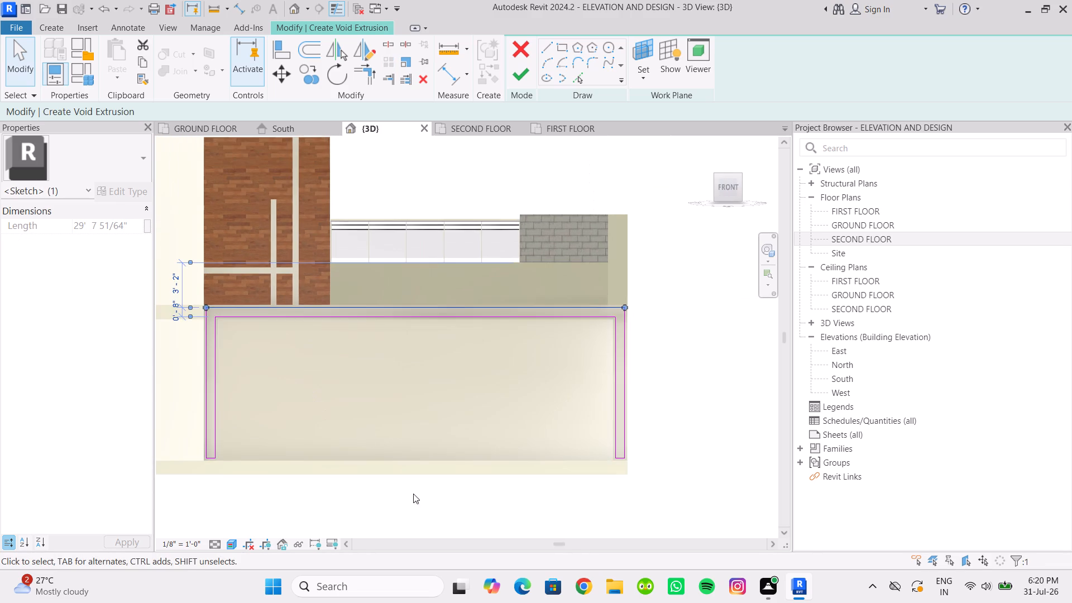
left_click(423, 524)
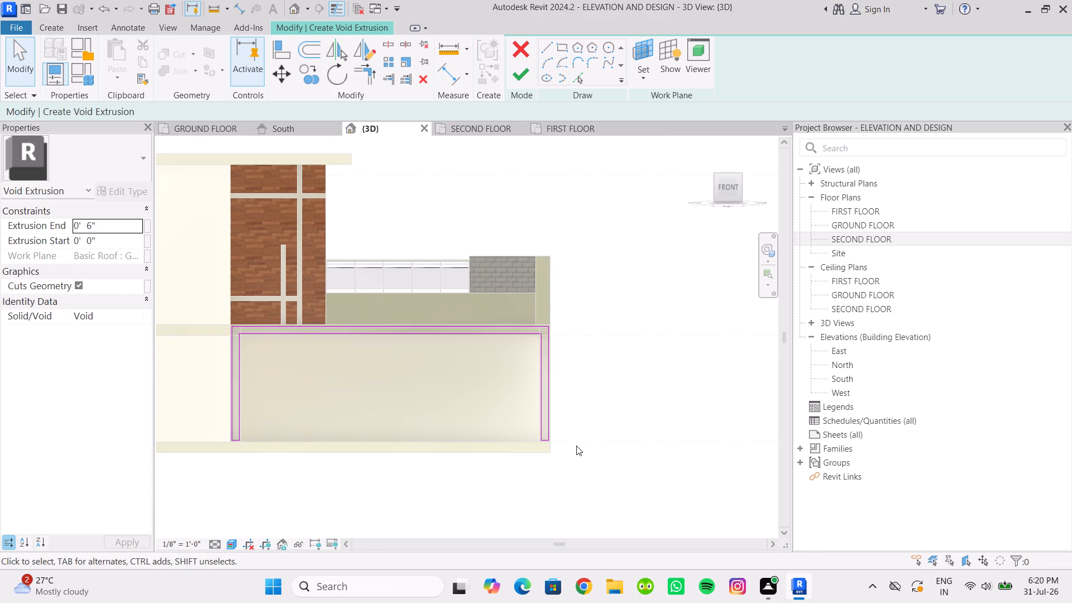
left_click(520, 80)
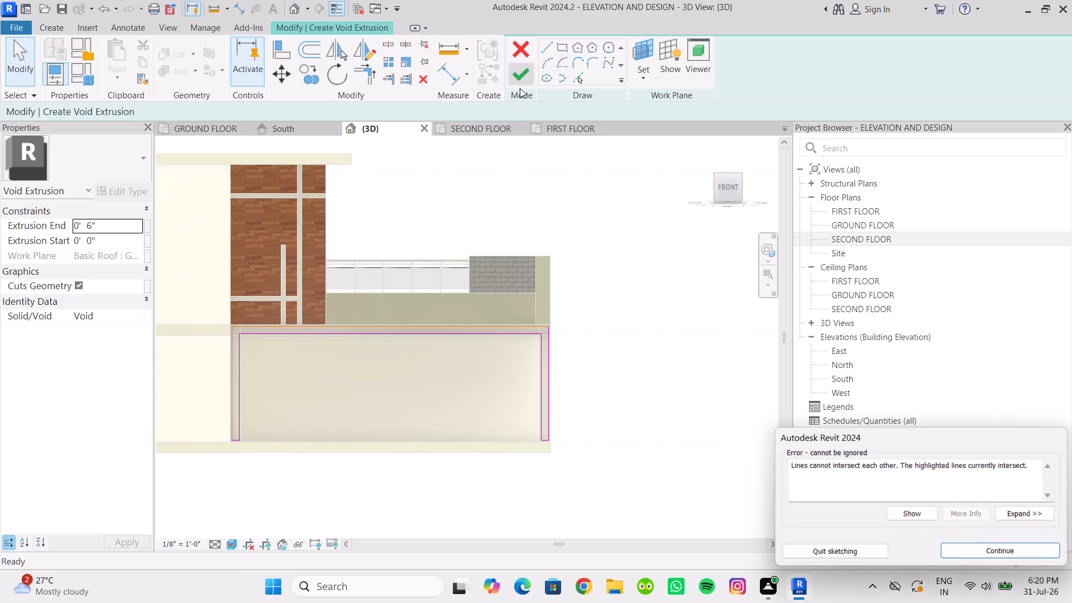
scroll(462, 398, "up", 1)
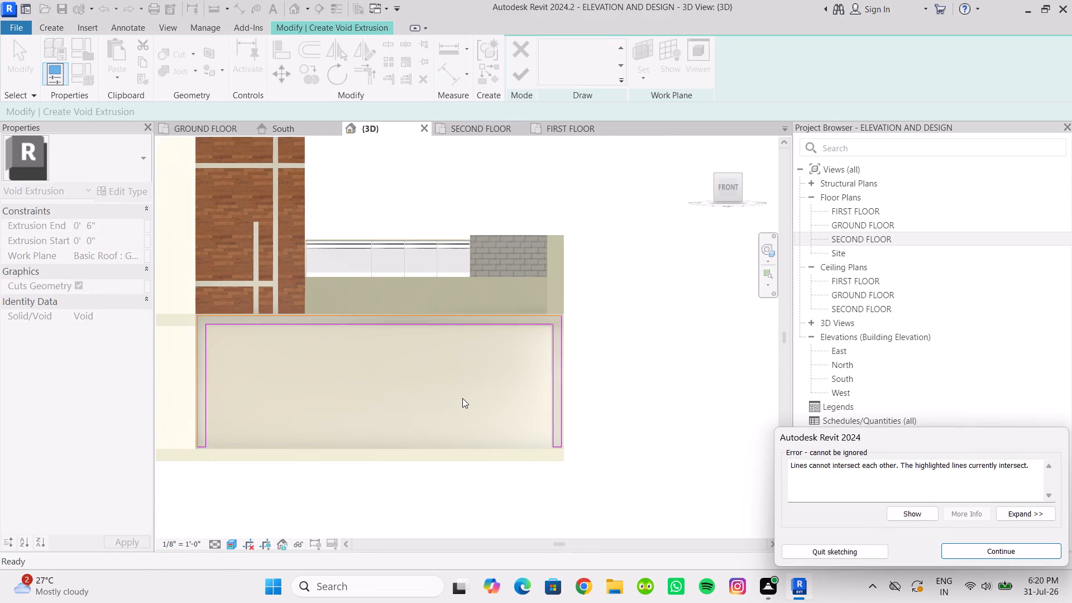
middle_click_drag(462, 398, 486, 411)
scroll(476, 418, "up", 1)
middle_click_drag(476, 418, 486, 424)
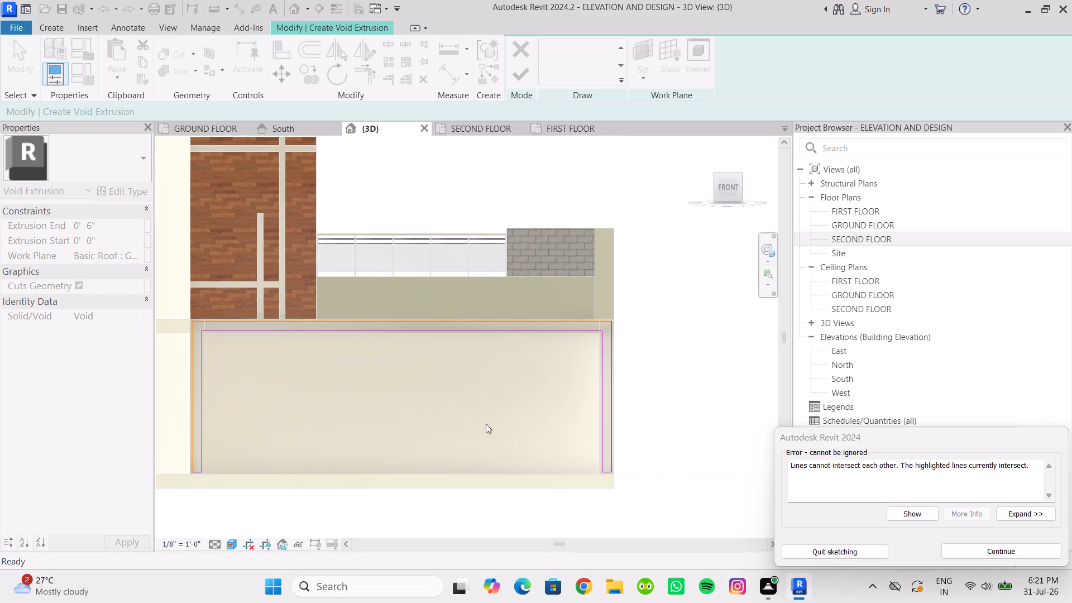
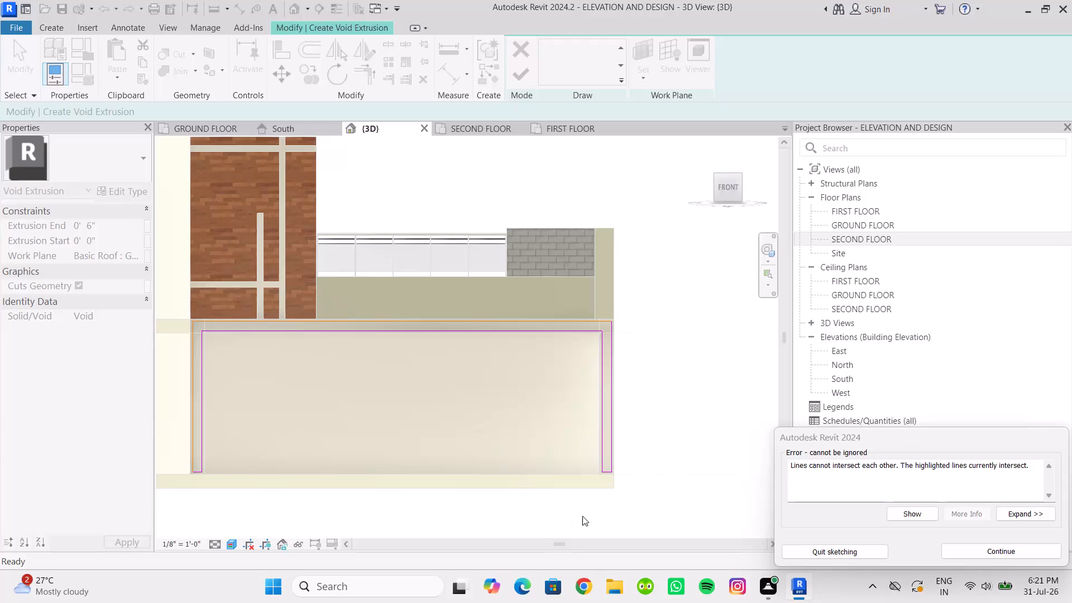
Select the void sketch's top outer line and examine the outline from several angles around the slab edge band and both vertical strips.
left_click(999, 555)
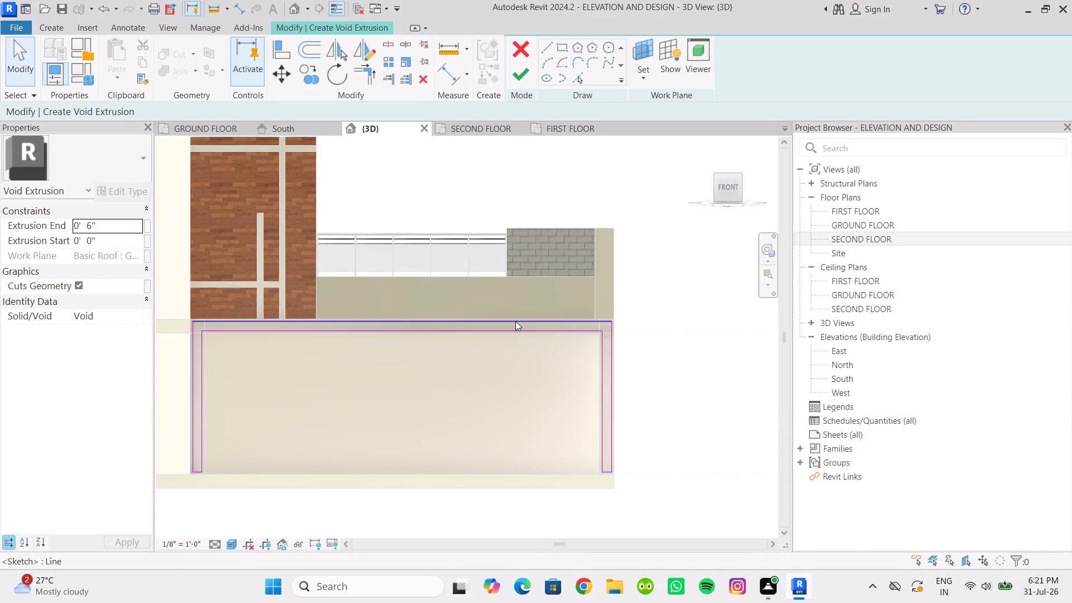
left_click(515, 321)
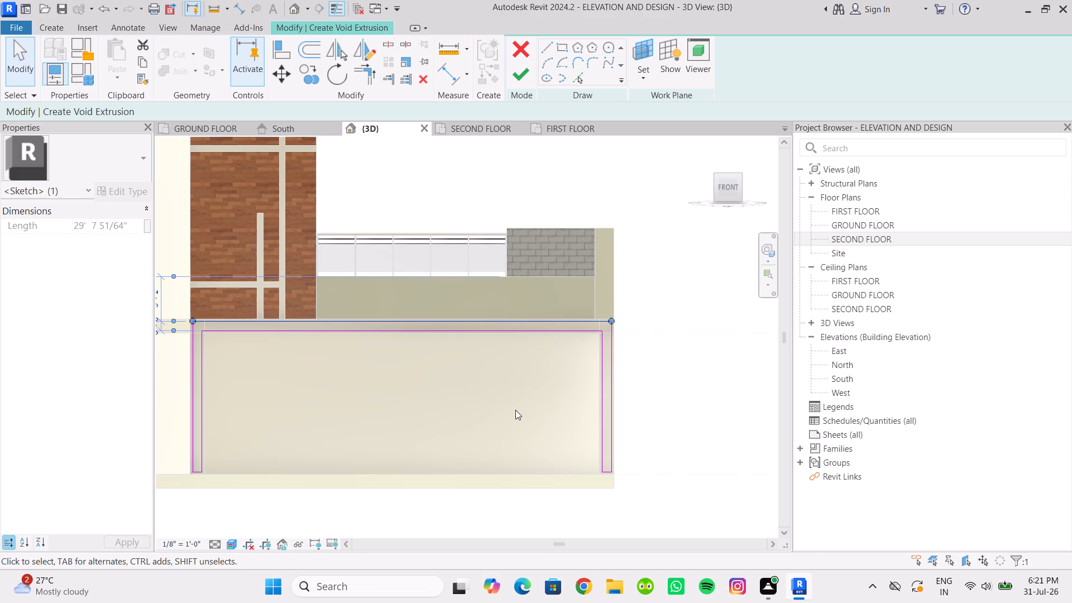
scroll(506, 413, "down", 2)
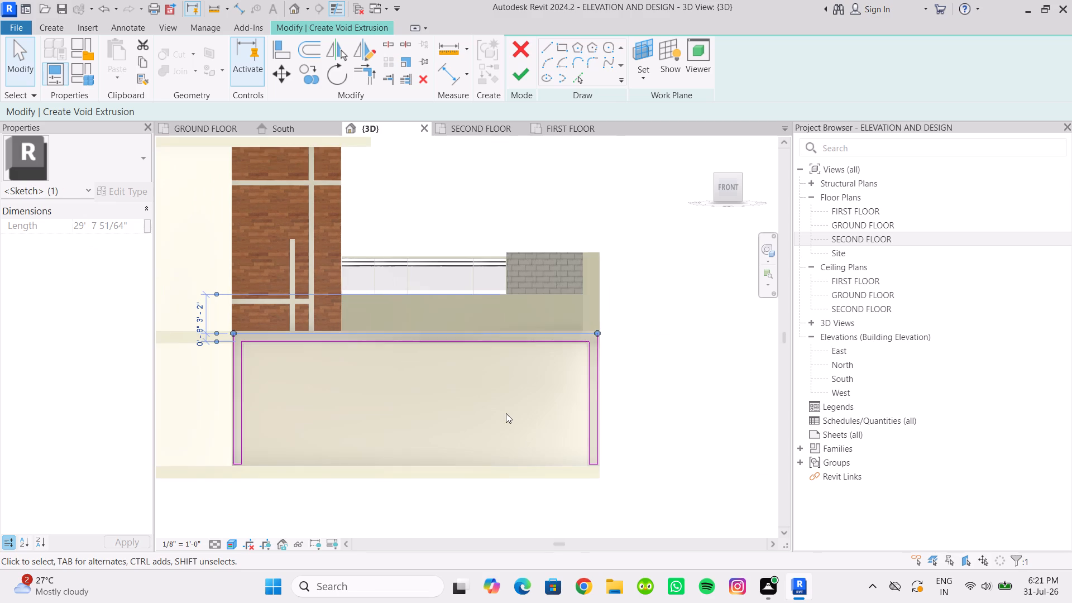
middle_click_drag(486, 417, 372, 494, "shift")
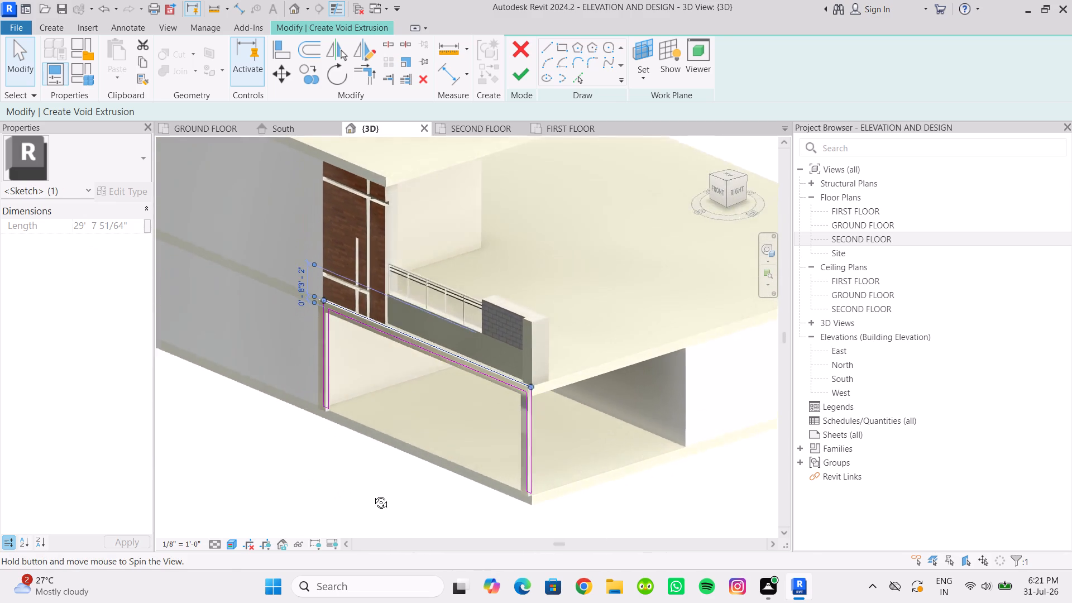
middle_click_drag(372, 494, 371, 500, "shift")
scroll(324, 318, "up", 5)
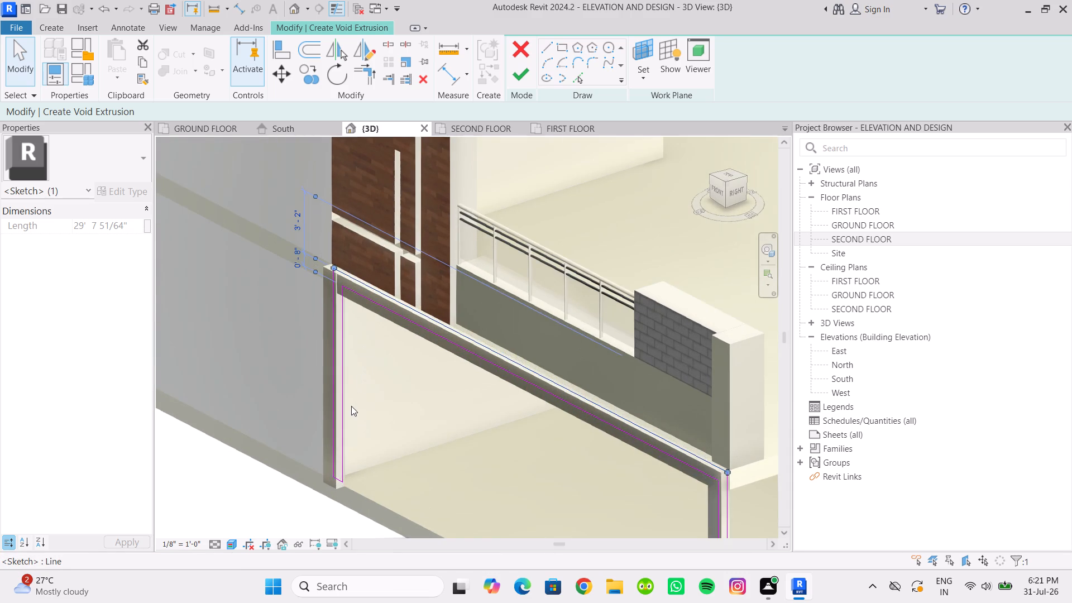
scroll(351, 406, "up", 3)
middle_click_drag(334, 407, 285, 377, "shift")
scroll(289, 380, "down", 3)
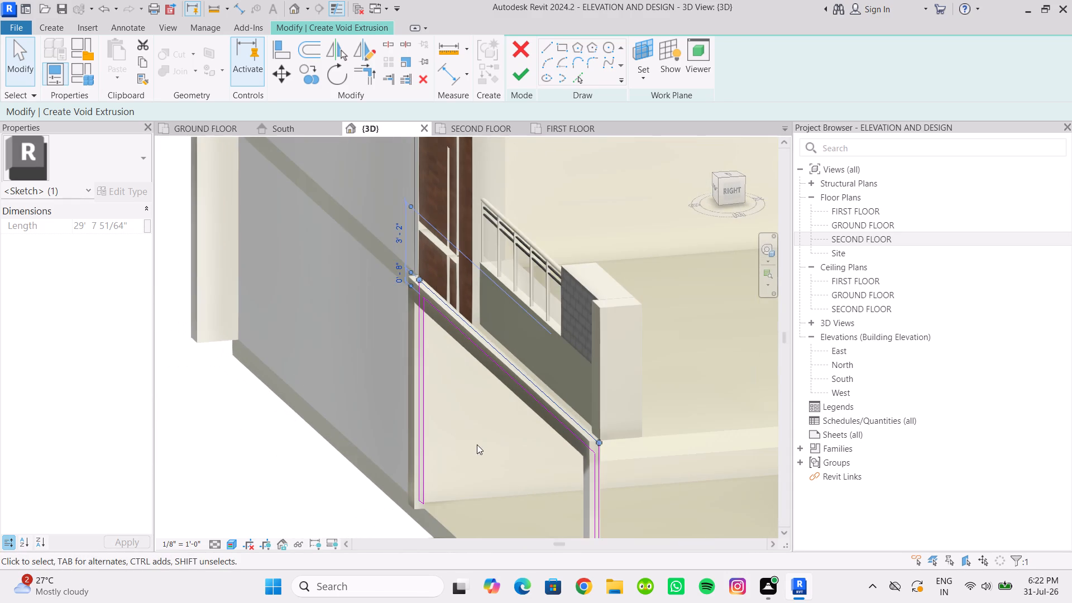
scroll(468, 438, "up", 1)
middle_click_drag(463, 439, 374, 409)
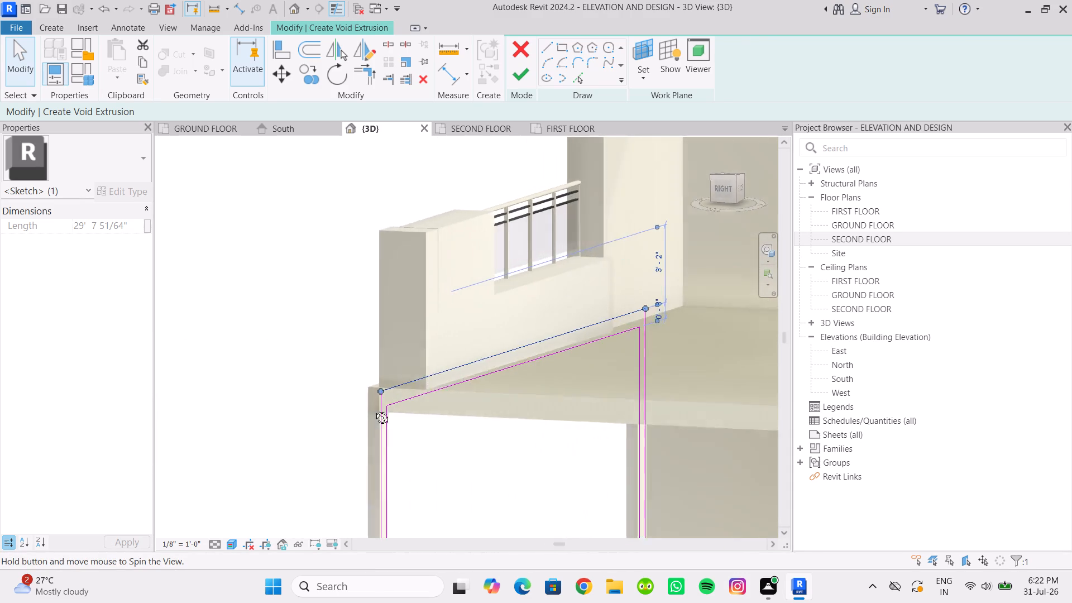
middle_click_drag(374, 409, 526, 466)
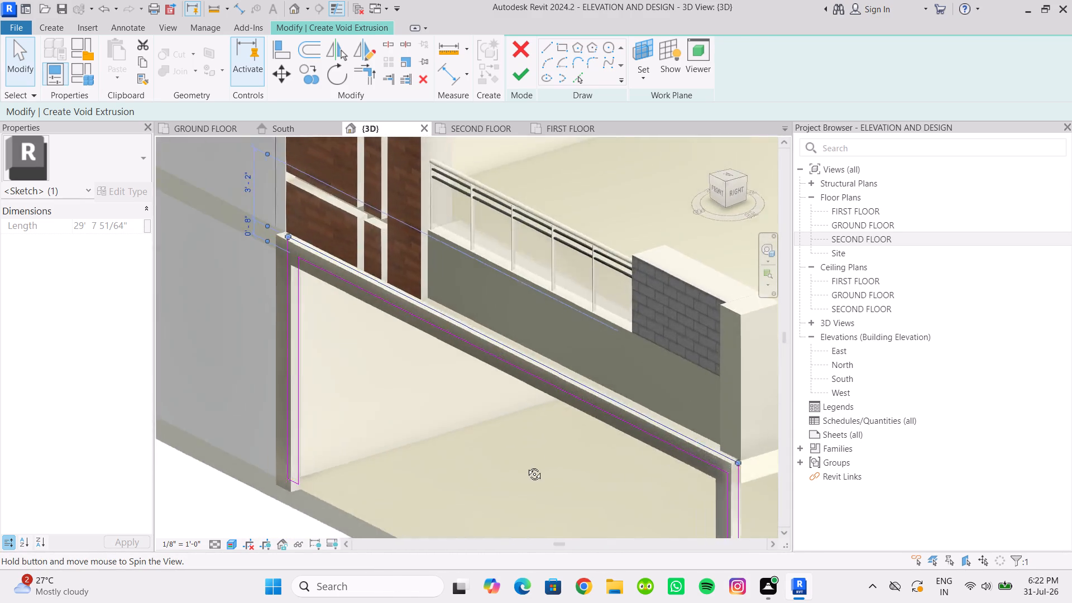
middle_click_drag(526, 466, 597, 465)
middle_click_drag(472, 455, 654, 408)
scroll(517, 424, "down", 2)
middle_click_drag(514, 428, 516, 430)
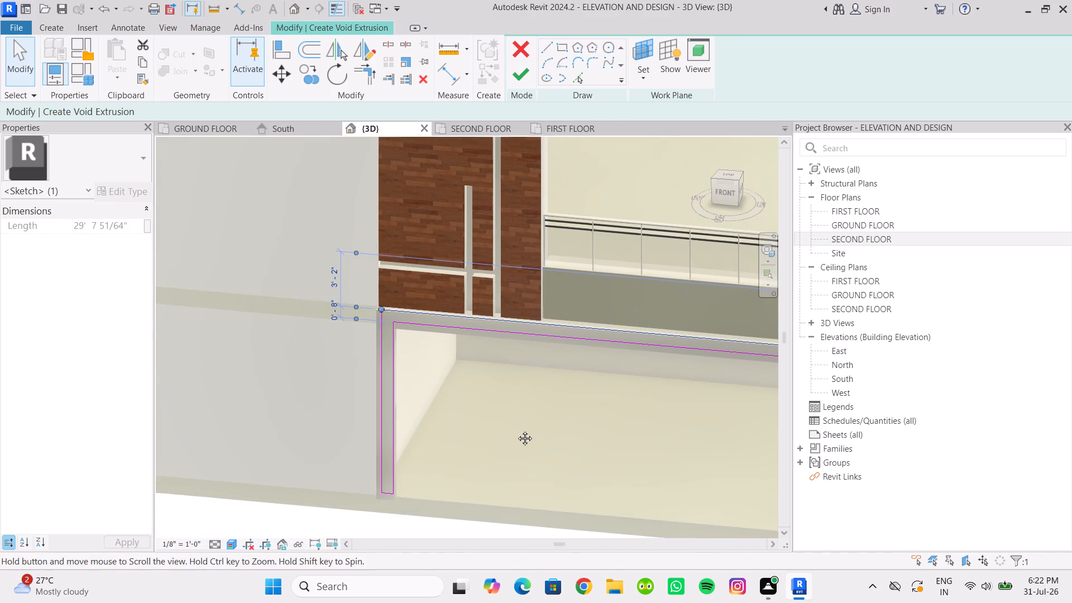
middle_click_drag(516, 430, 521, 431)
scroll(434, 476, "up", 2)
middle_click_drag(397, 491, 348, 425)
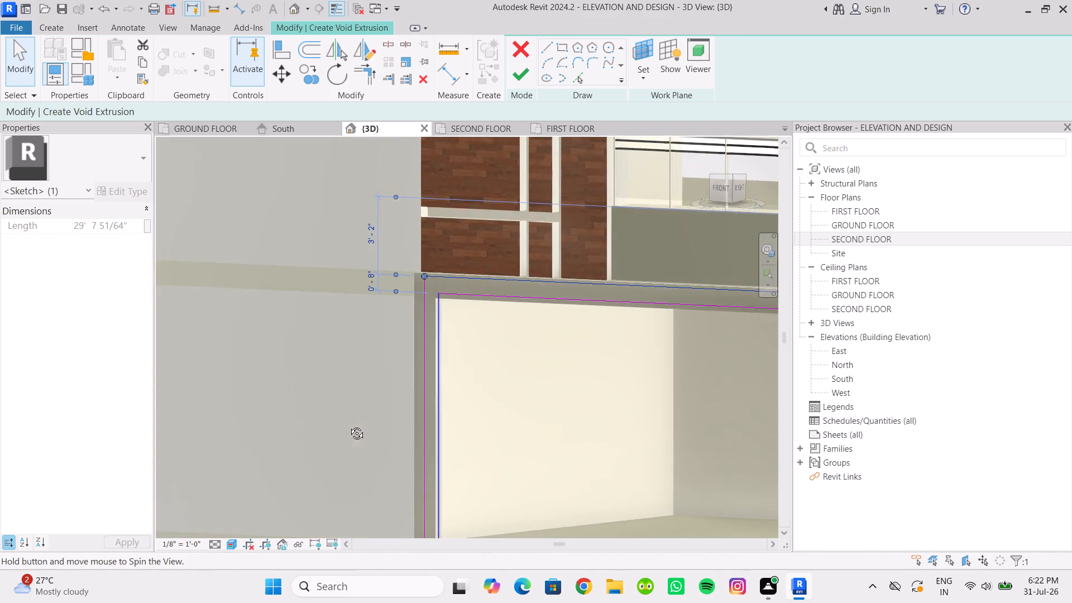
middle_click_drag(348, 425, 451, 466)
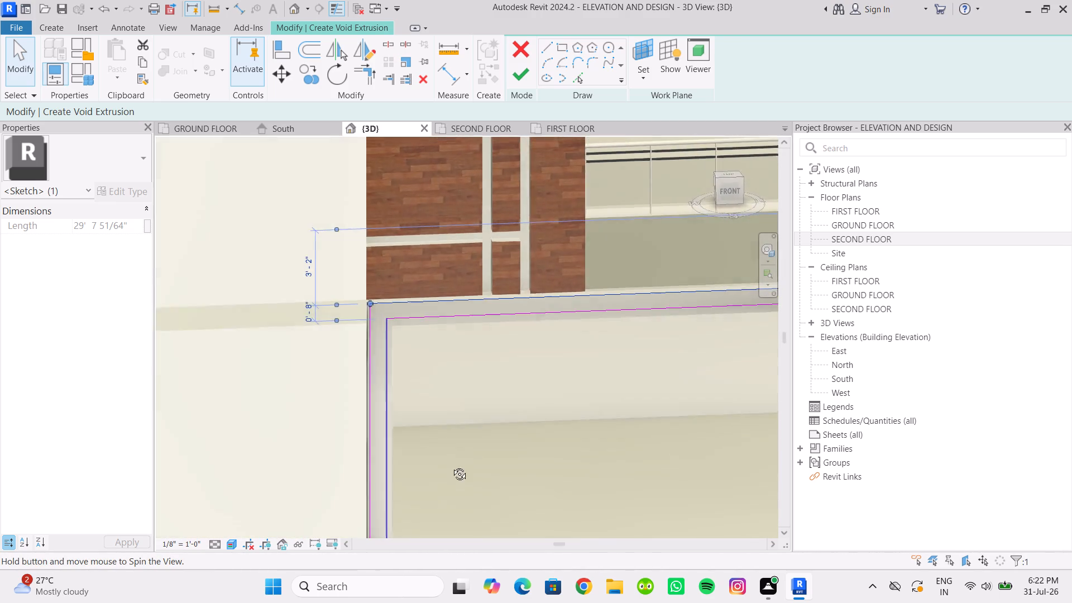
middle_click_drag(451, 466, 496, 387)
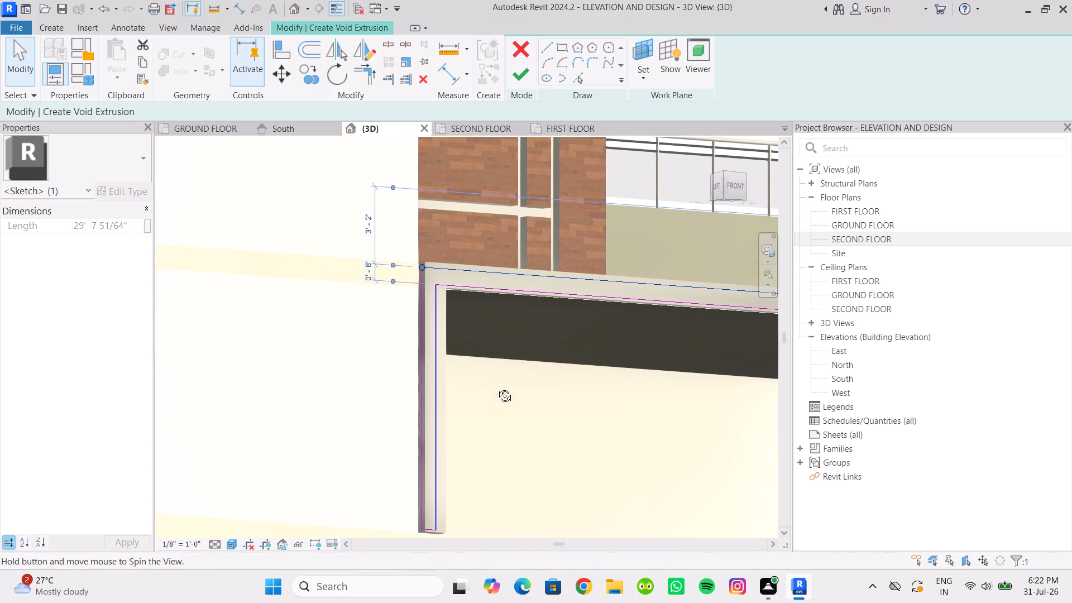
middle_click_drag(496, 387, 389, 403)
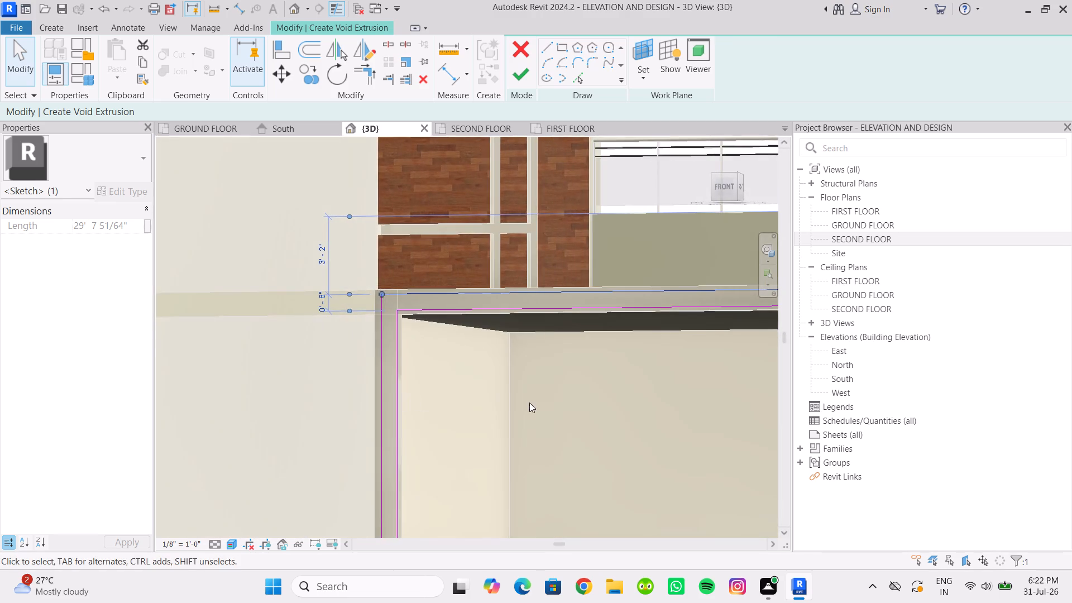
scroll(524, 405, "down", 7)
middle_click_drag(519, 403, 336, 384)
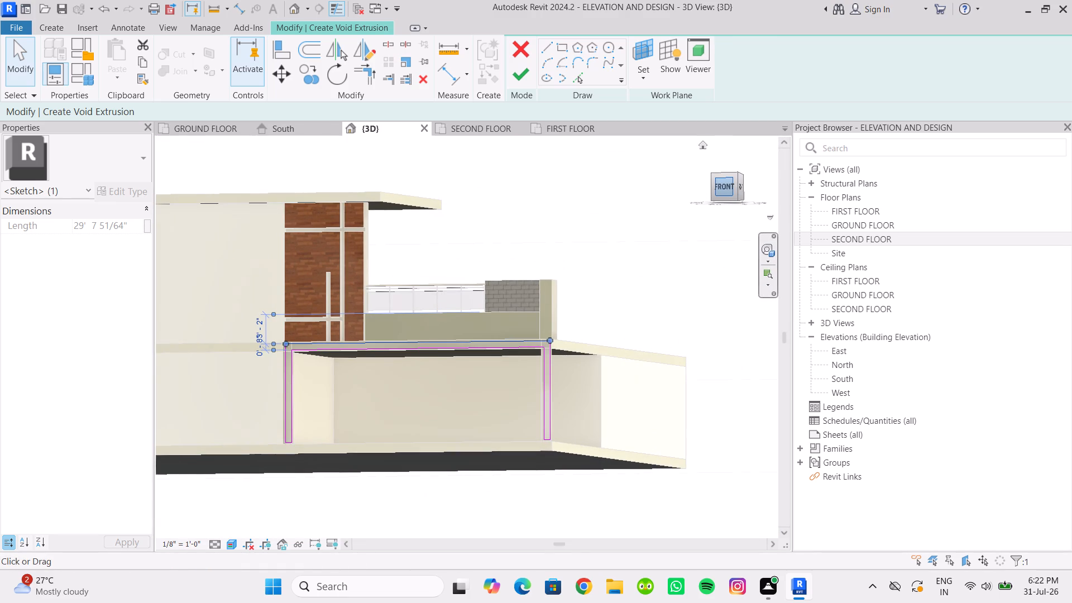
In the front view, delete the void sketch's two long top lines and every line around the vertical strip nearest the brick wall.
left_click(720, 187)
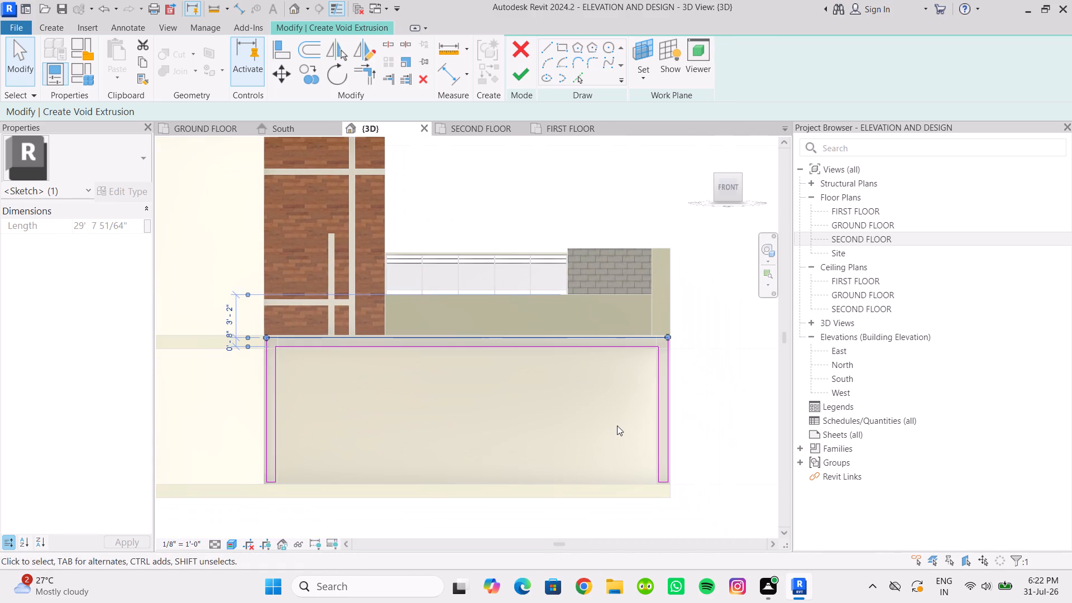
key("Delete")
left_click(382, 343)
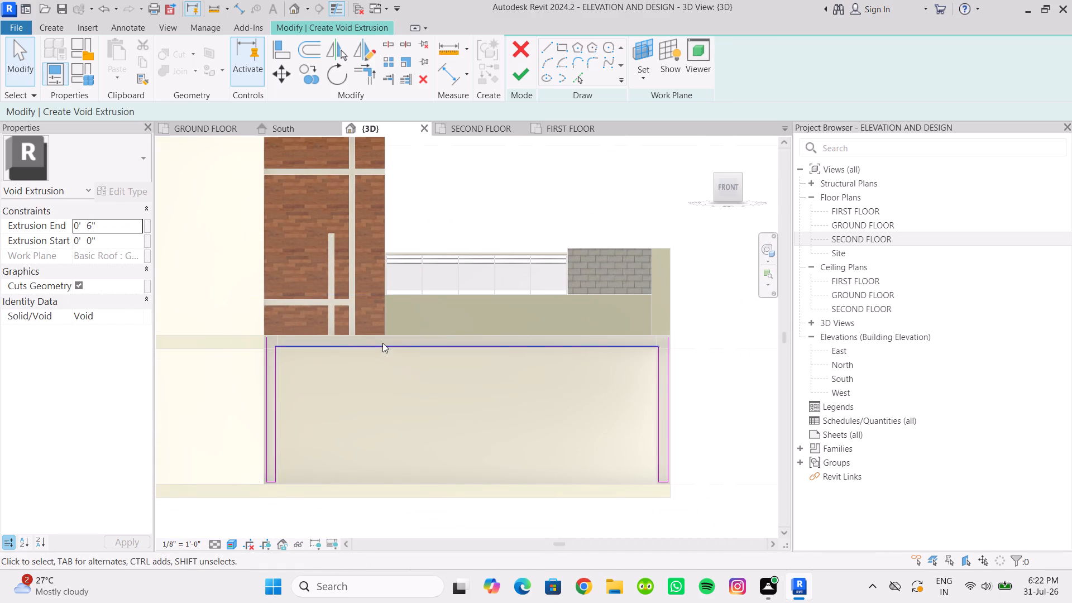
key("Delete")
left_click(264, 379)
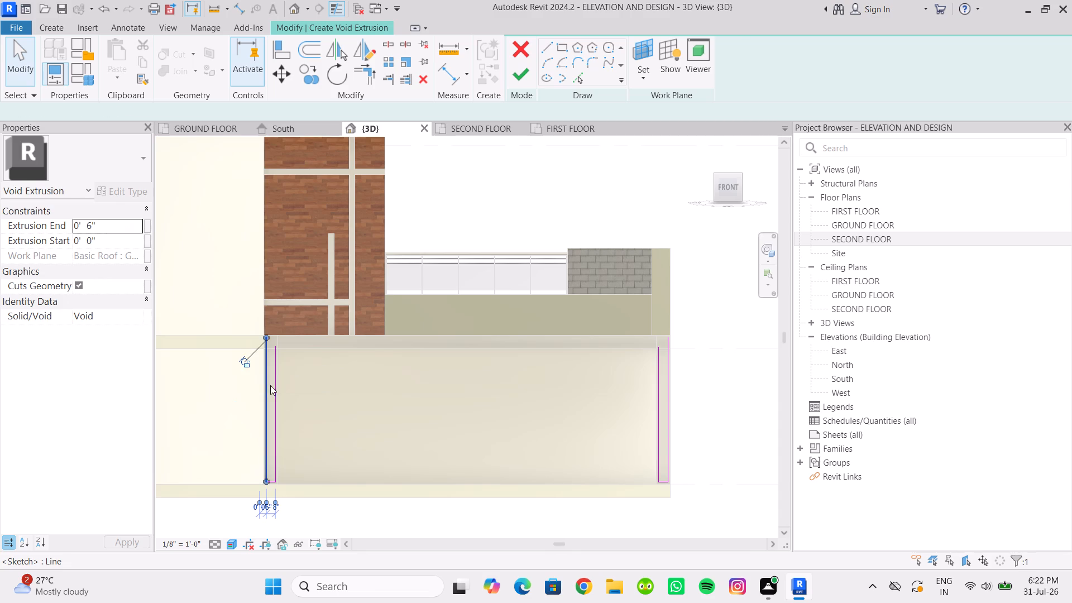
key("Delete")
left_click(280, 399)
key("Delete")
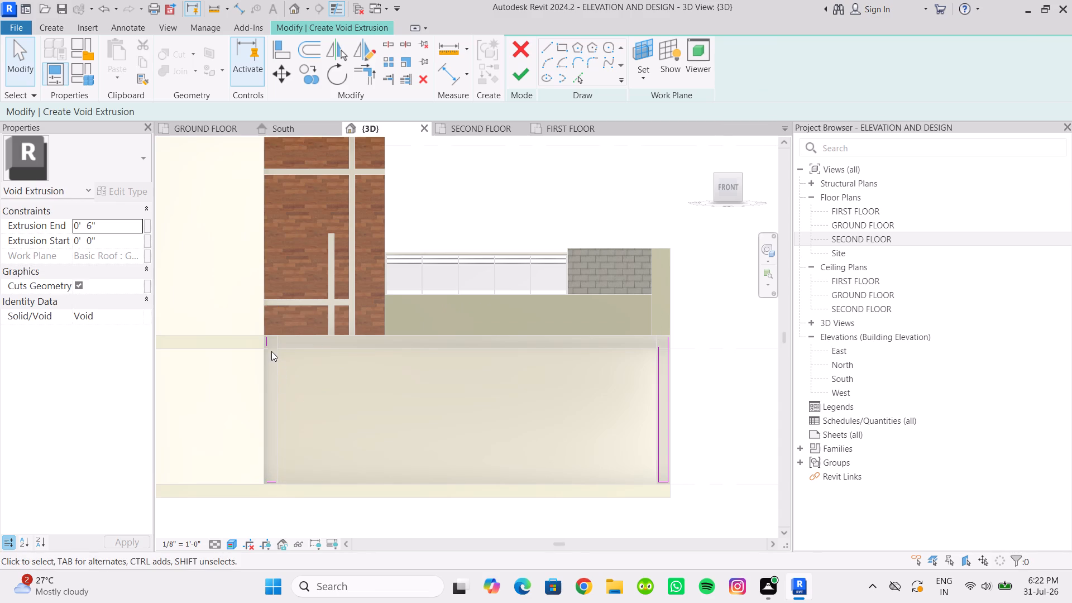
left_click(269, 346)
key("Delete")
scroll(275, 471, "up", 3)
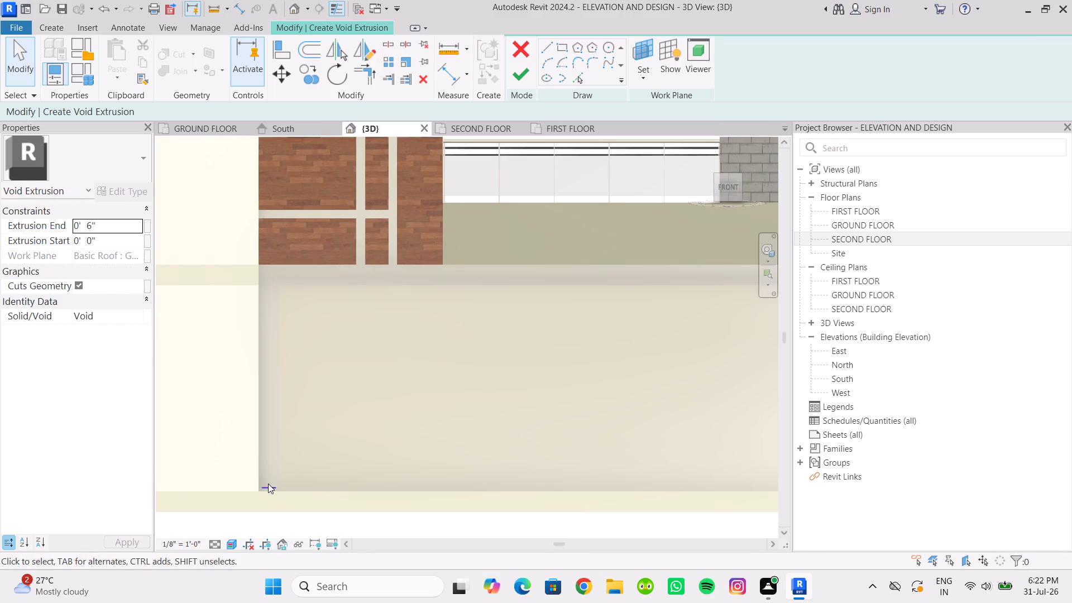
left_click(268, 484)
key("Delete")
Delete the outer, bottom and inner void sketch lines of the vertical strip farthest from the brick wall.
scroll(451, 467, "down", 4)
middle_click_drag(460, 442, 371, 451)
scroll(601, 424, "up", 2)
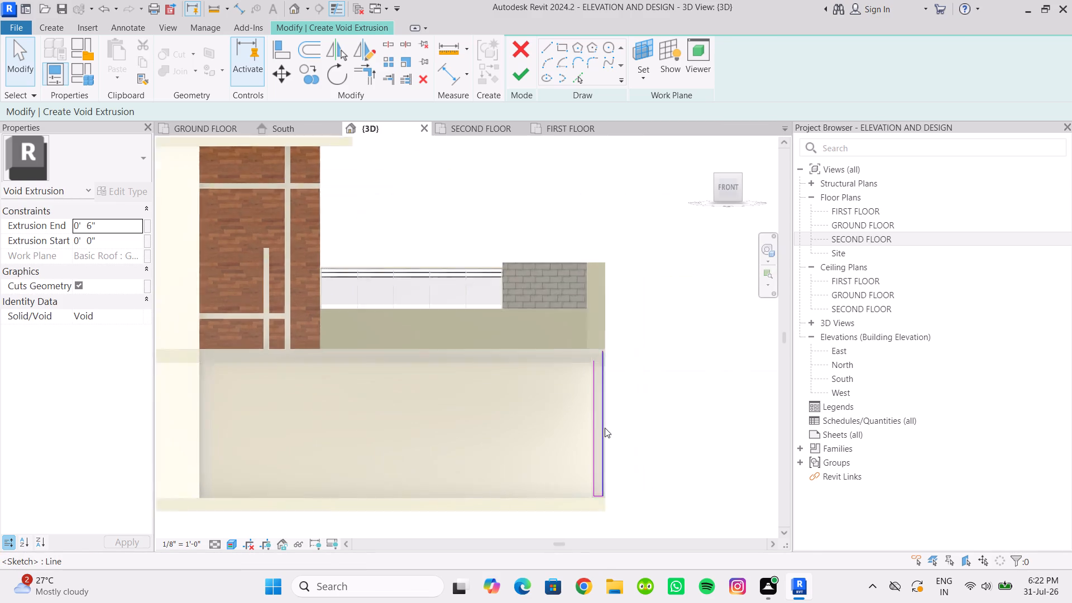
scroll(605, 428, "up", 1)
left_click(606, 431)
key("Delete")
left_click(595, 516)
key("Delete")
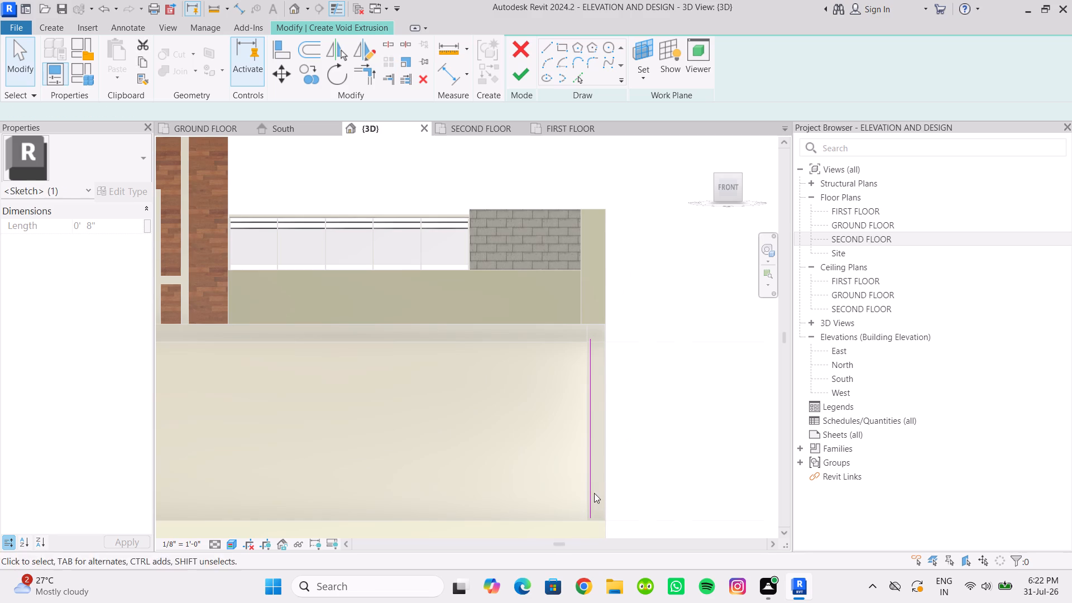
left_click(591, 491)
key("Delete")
Switch to the ground floor plan, discard the void extrusion sketch, and cancel the in-place model.
scroll(498, 429, "down", 4)
middle_click_drag(497, 432, 551, 438)
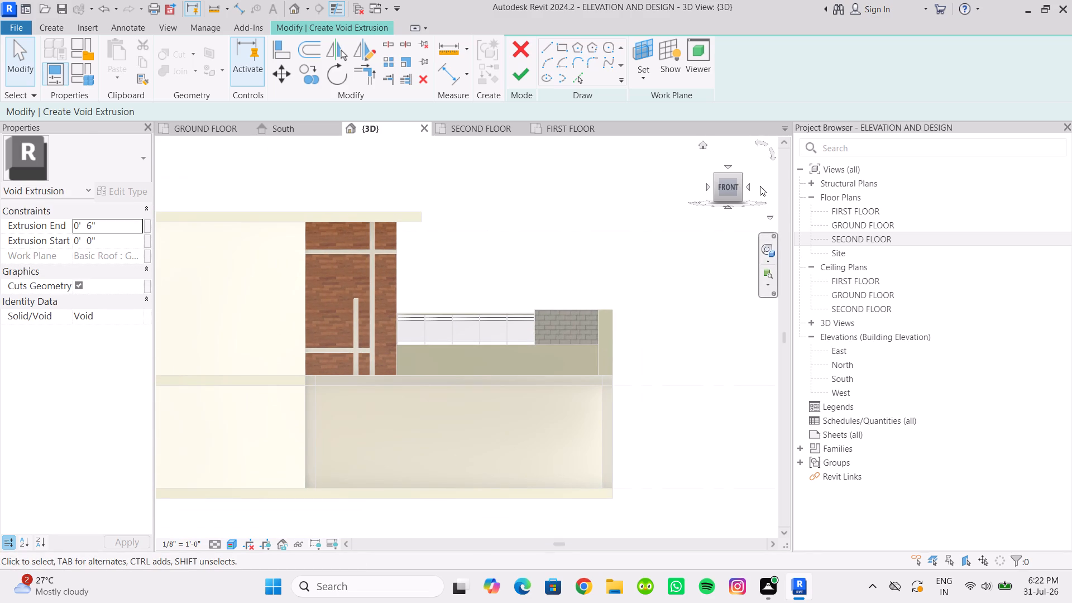
left_click(226, 127)
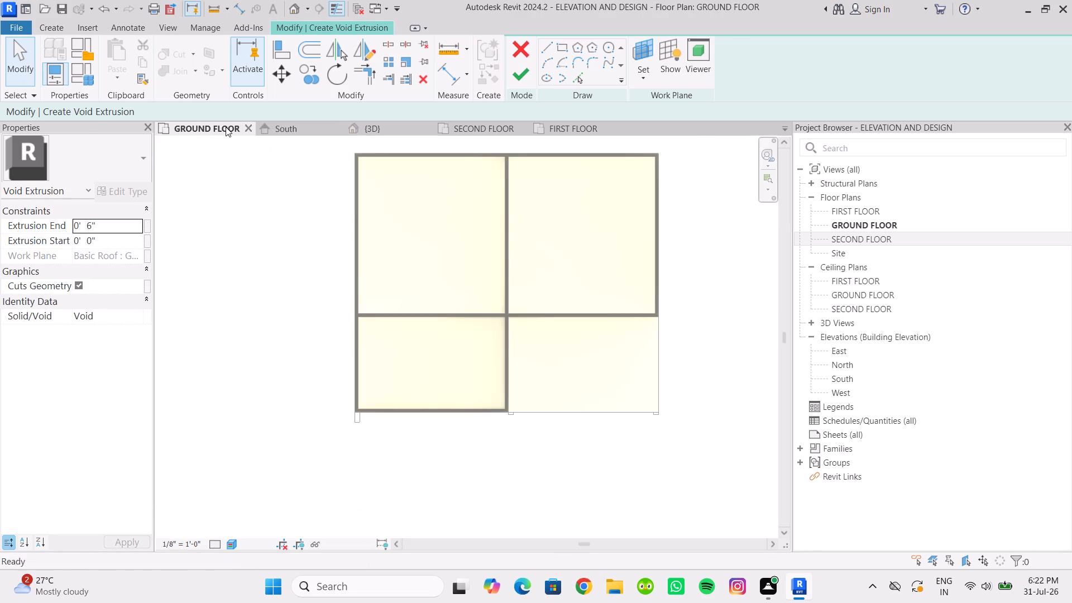
scroll(411, 349, "down", 2)
middle_click_drag(410, 349, 364, 391)
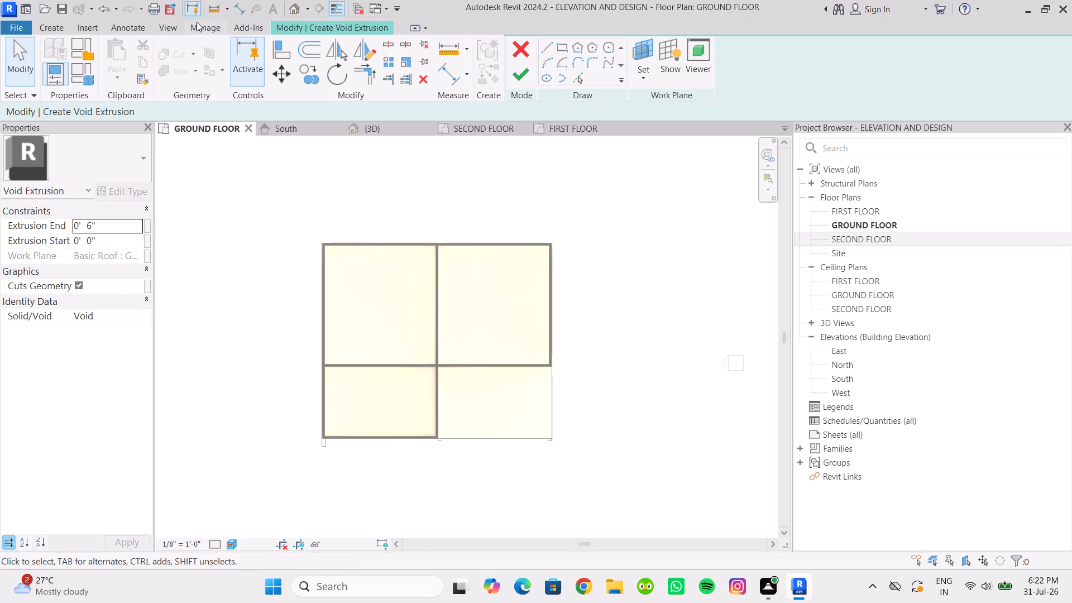
left_click(523, 71)
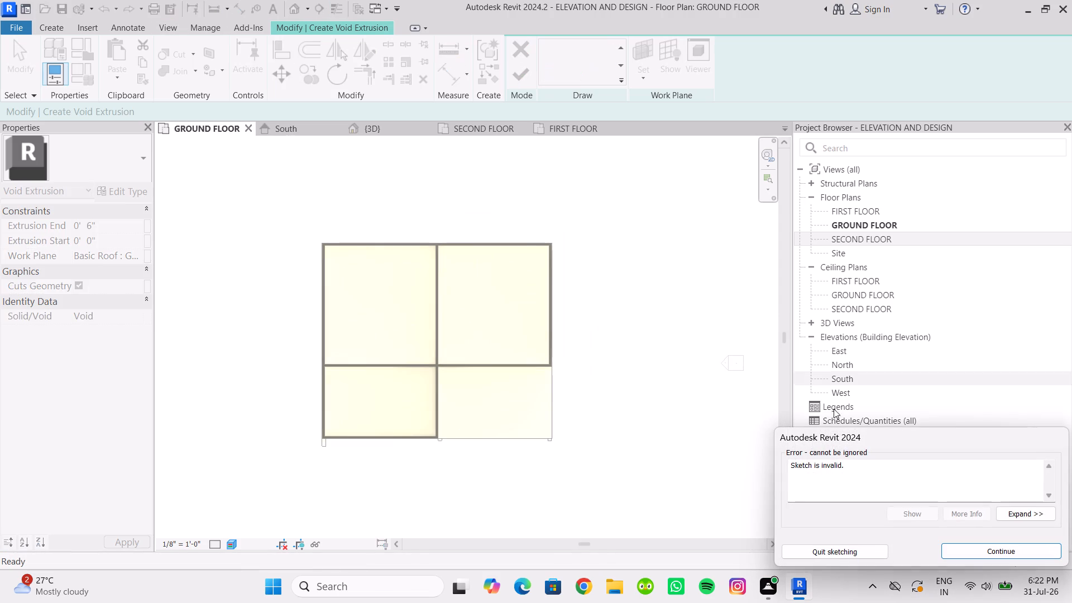
left_click(839, 547)
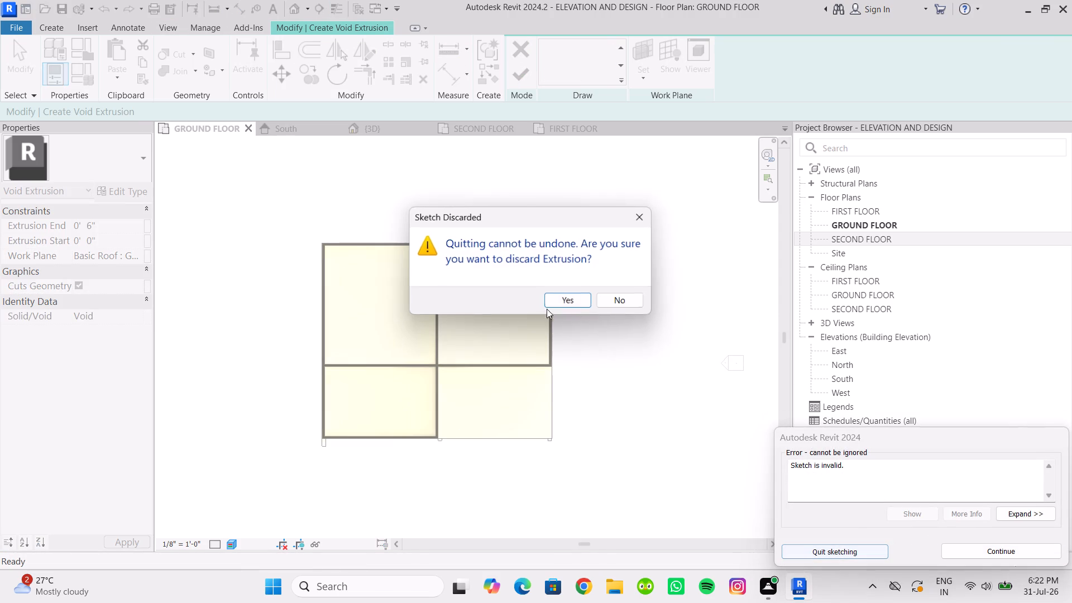
left_click(568, 294)
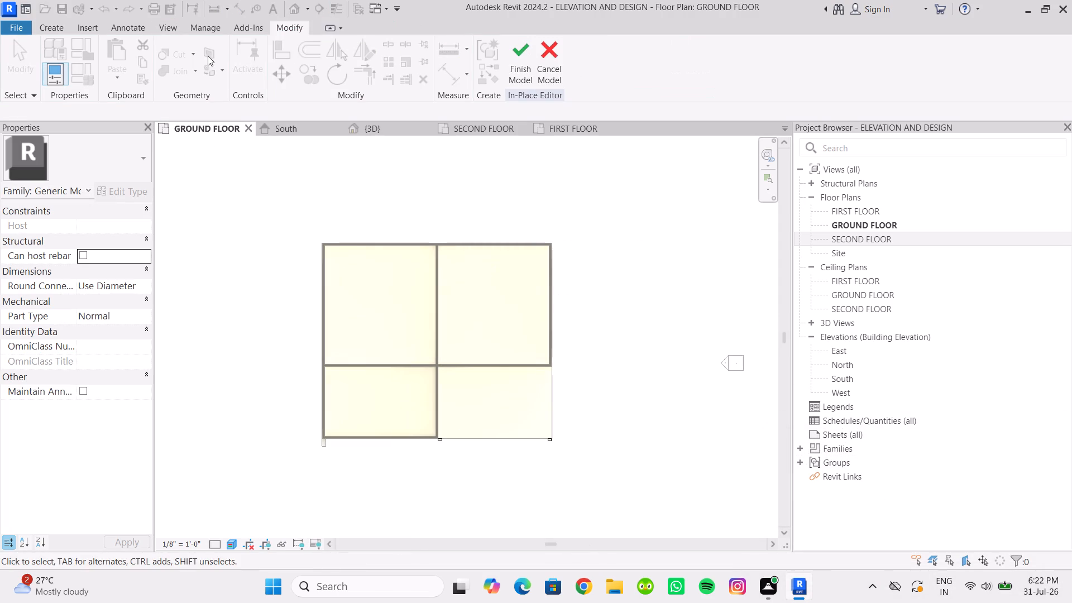
left_click(547, 65)
left_click(571, 307)
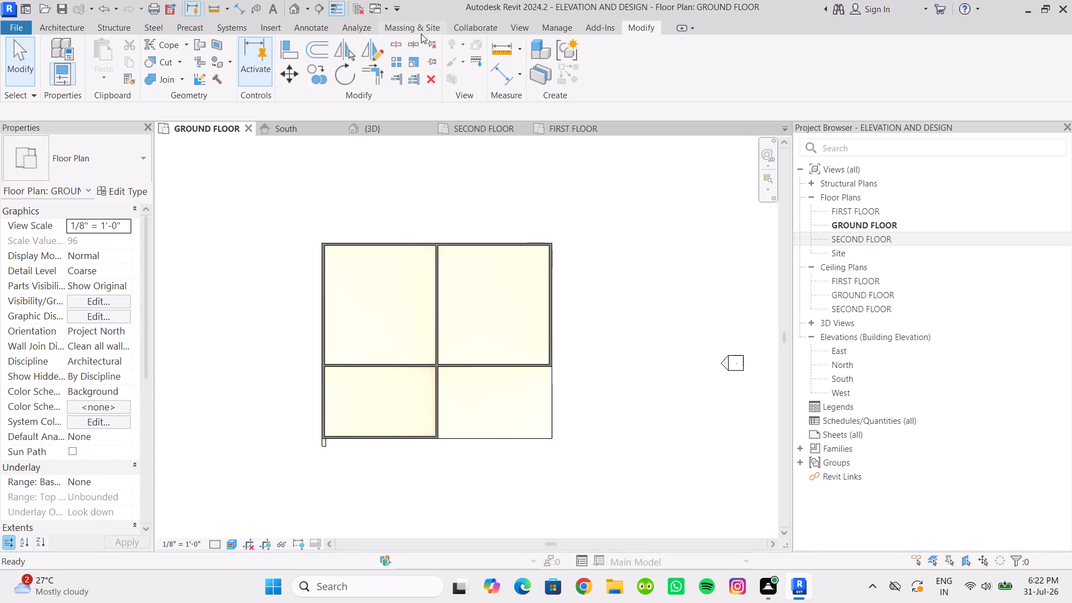
Place a perspective camera in the ground floor's walled front room, aimed at the rear wall, and close the resulting 3D view.
left_click(519, 27)
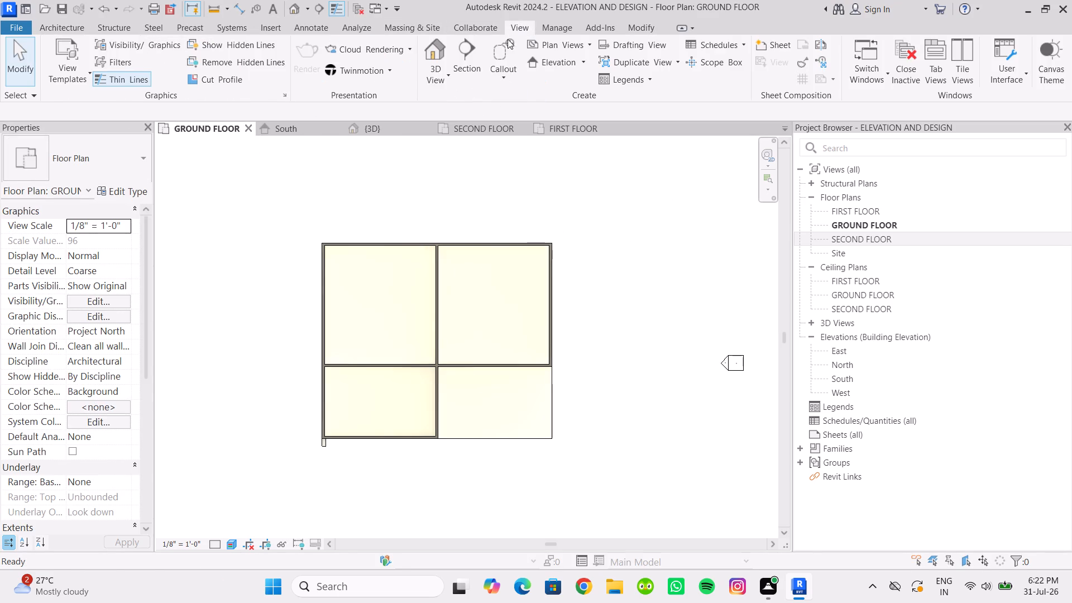
left_click(440, 79)
left_click(468, 130)
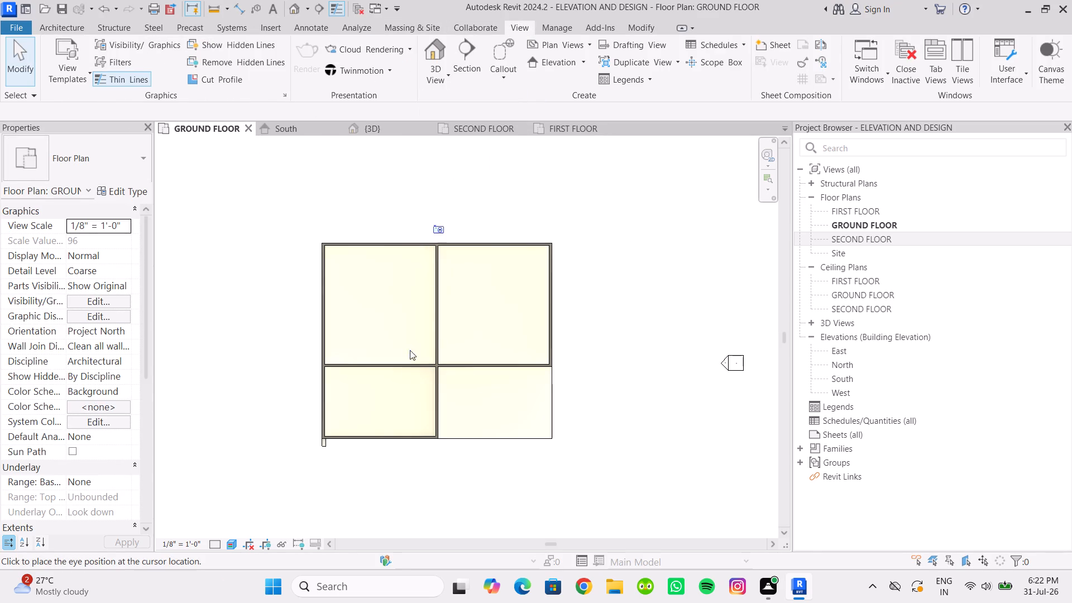
scroll(406, 432, "up", 1)
left_click(406, 432)
left_click(432, 226)
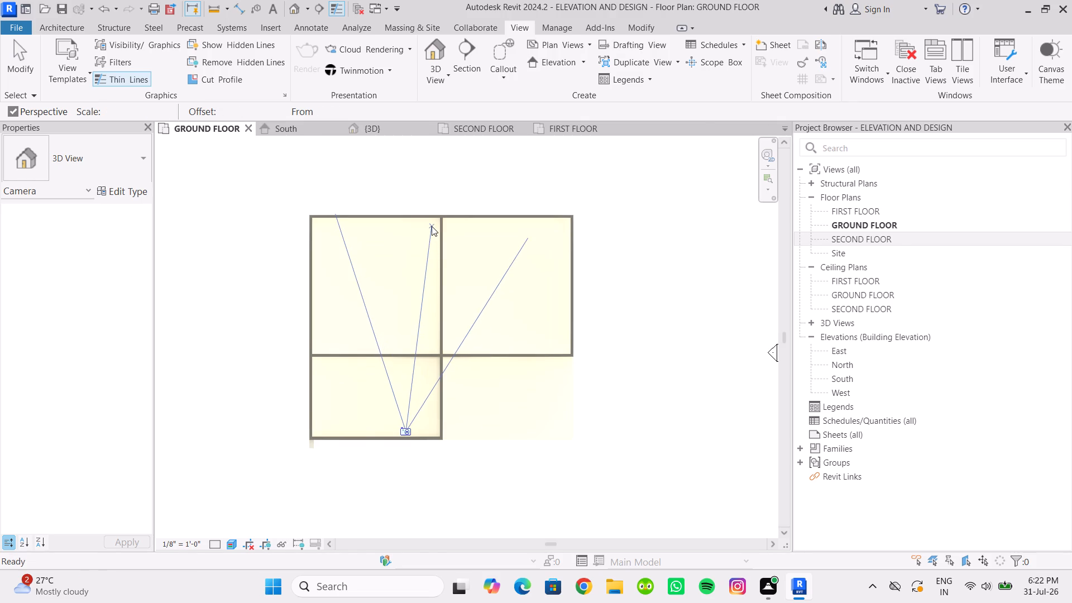
scroll(438, 238, "down", 5)
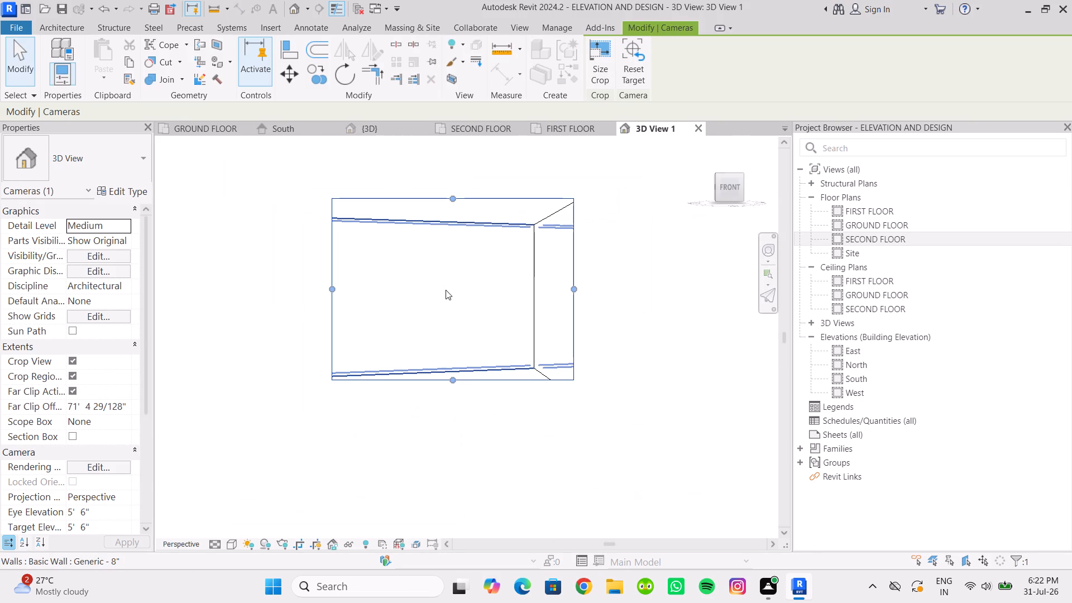
scroll(91, 376, "down", 1)
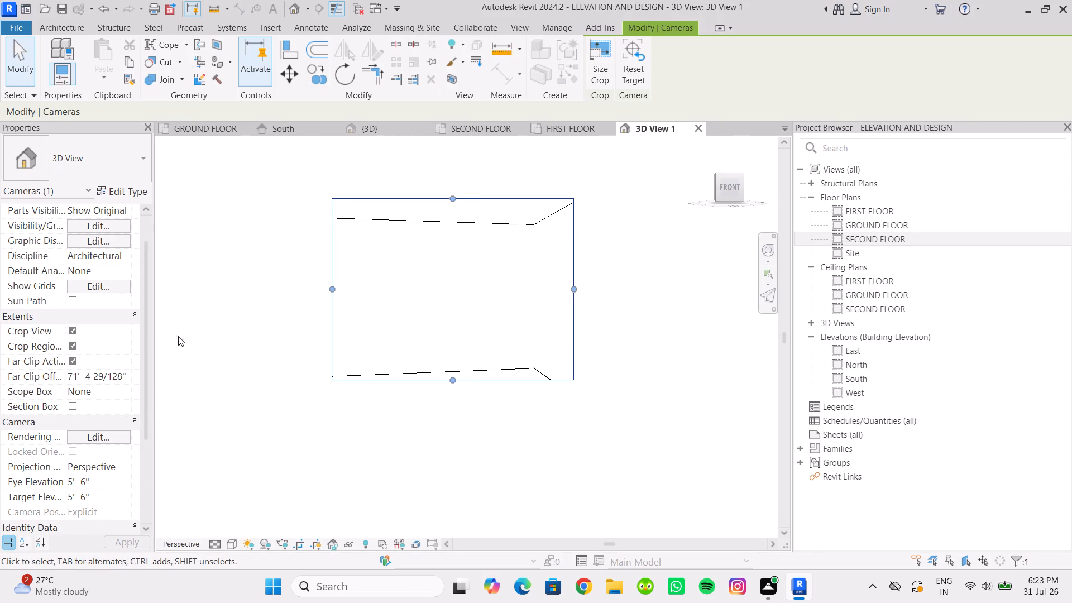
key("Escape")
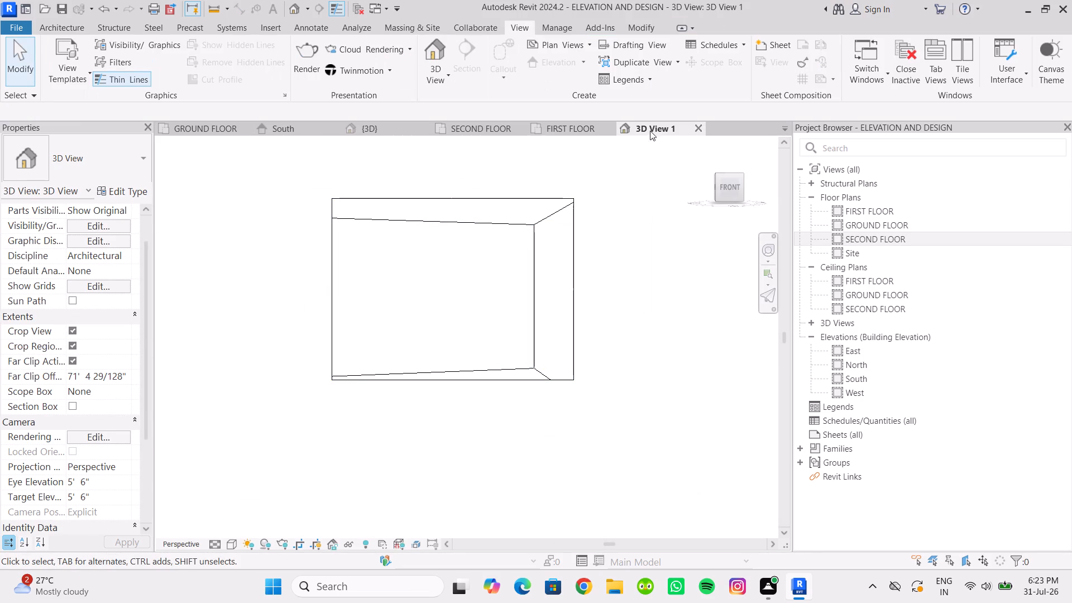
left_click(701, 131)
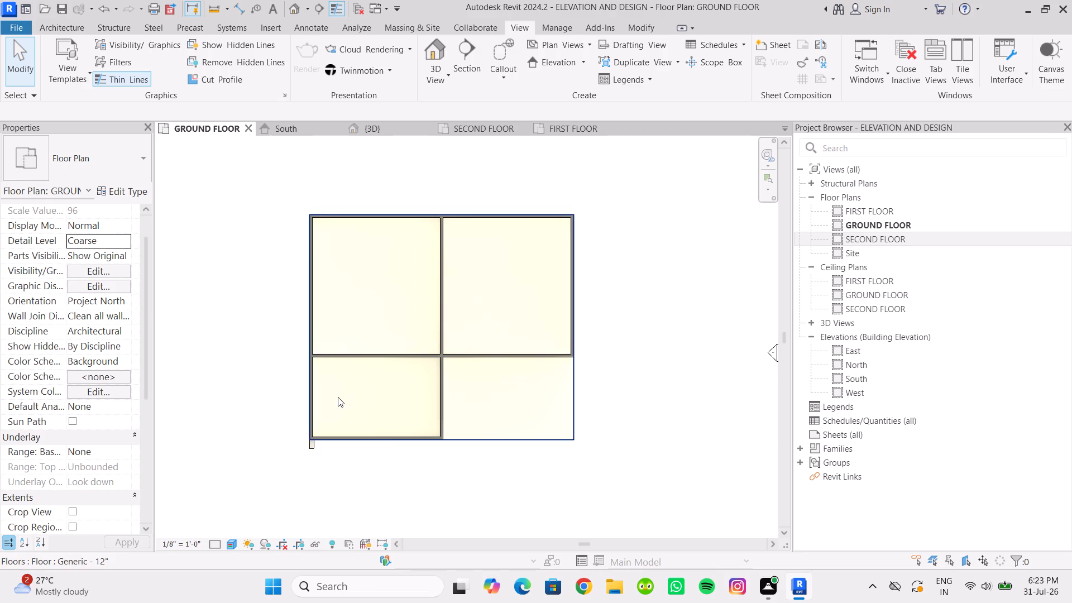
Review the first and second floor plans, and inspect the front facade and ground floor opening in 3D.
scroll(343, 408, "down", 1)
left_click(557, 126)
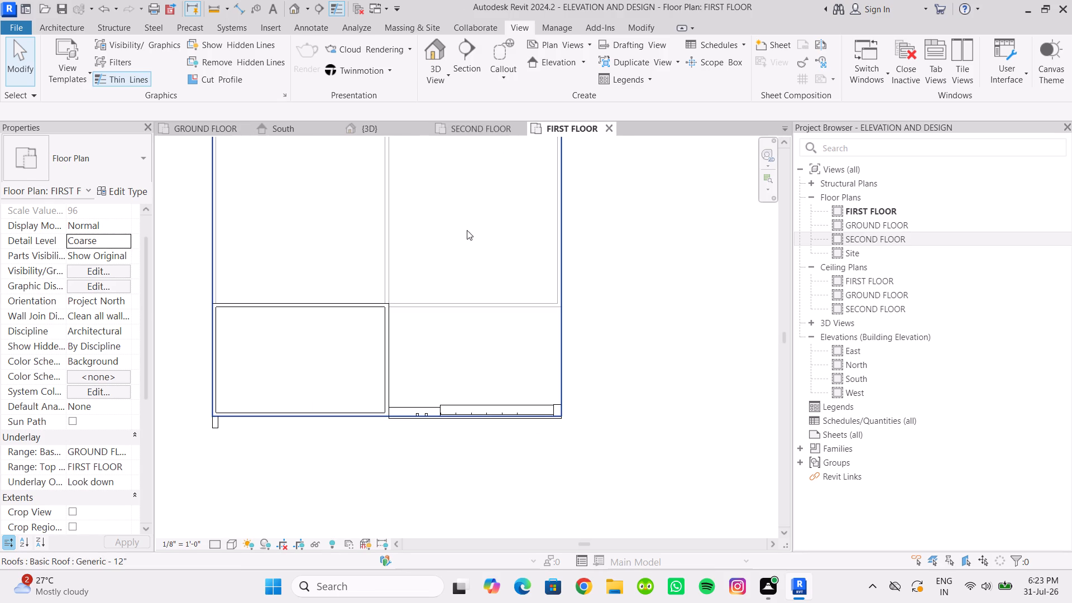
left_click(456, 136)
left_click(460, 127)
left_click(383, 128)
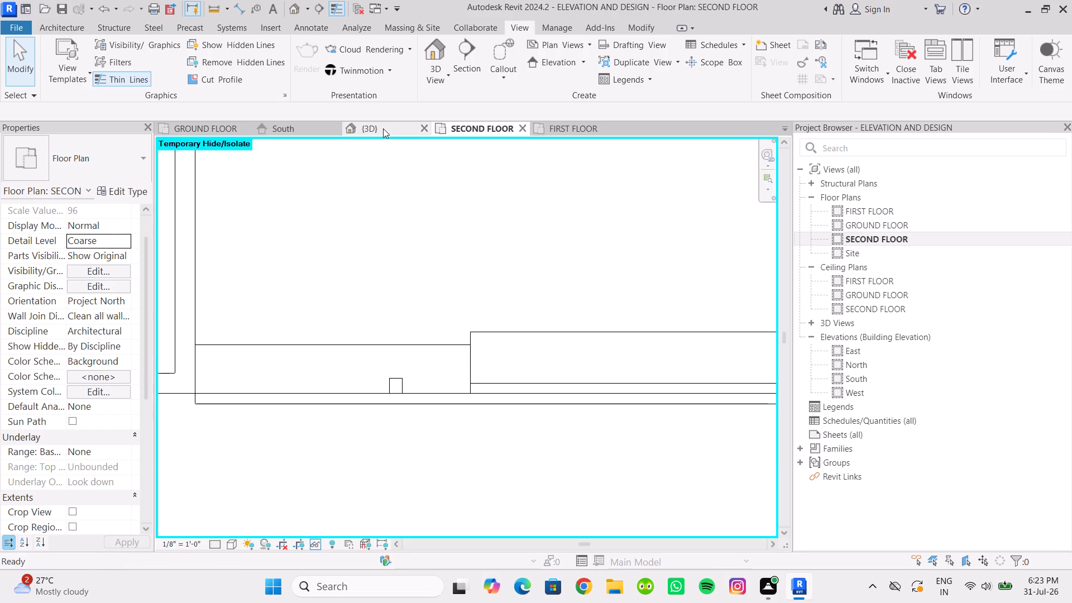
scroll(437, 314, "down", 10)
scroll(437, 354, "up", 5)
scroll(438, 347, "down", 3)
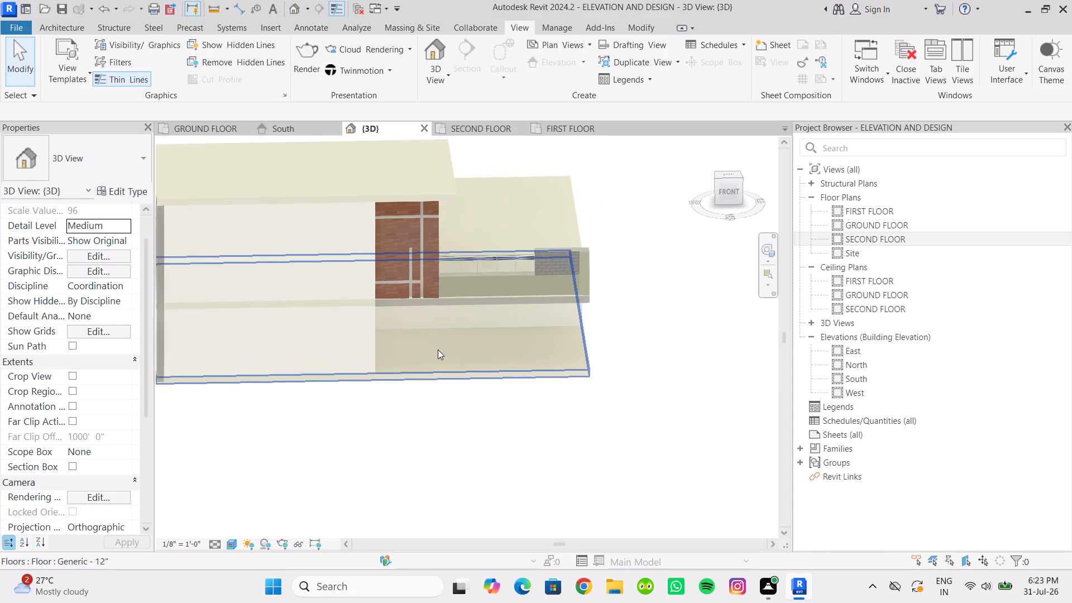
scroll(435, 351, "up", 5)
middle_click_drag(425, 338, 414, 260)
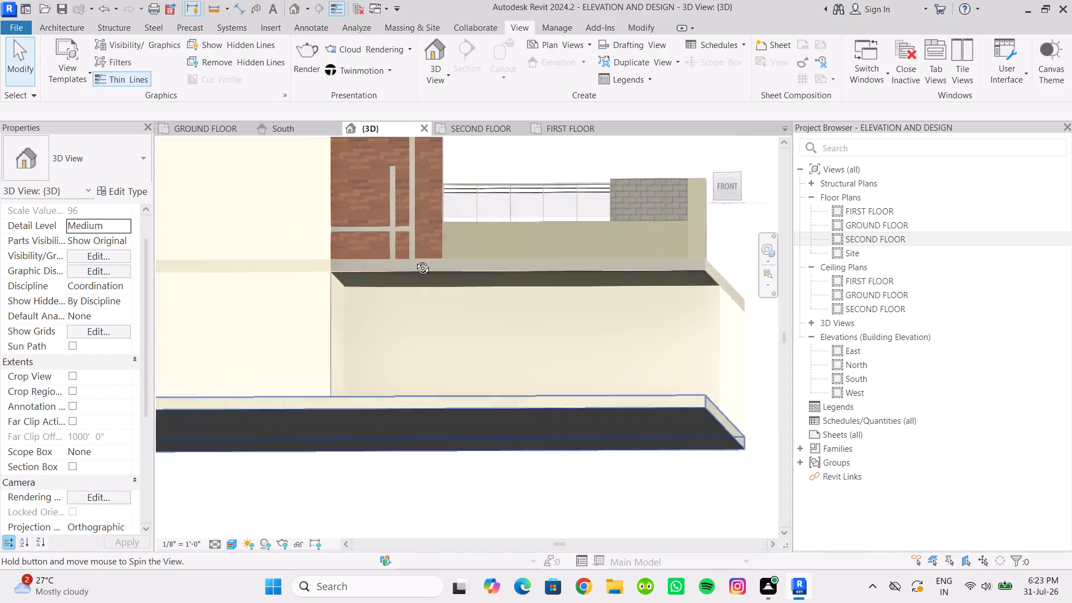
middle_click_drag(414, 260, 427, 269)
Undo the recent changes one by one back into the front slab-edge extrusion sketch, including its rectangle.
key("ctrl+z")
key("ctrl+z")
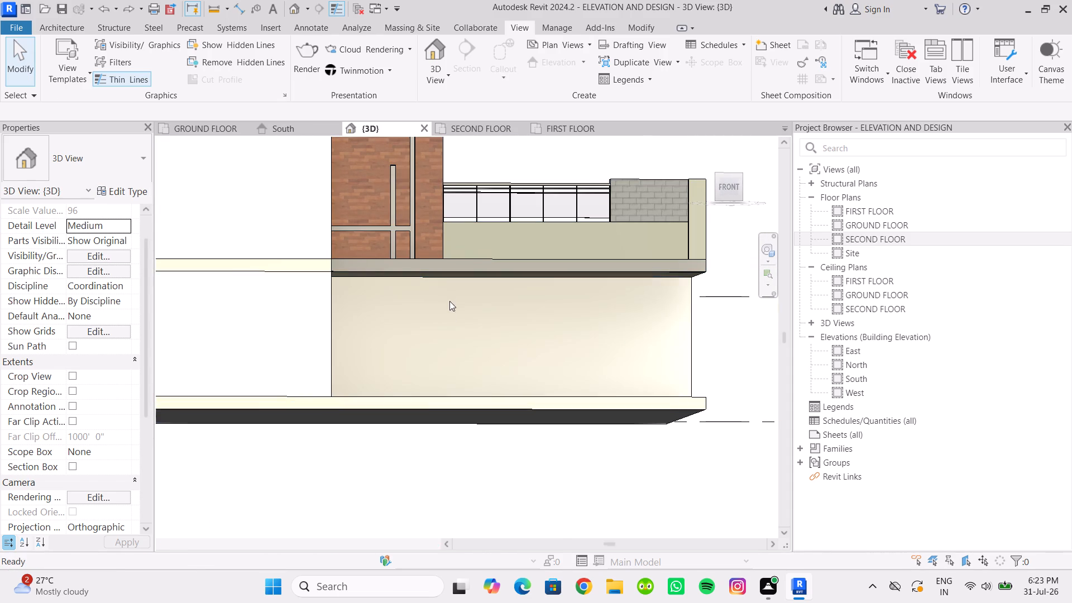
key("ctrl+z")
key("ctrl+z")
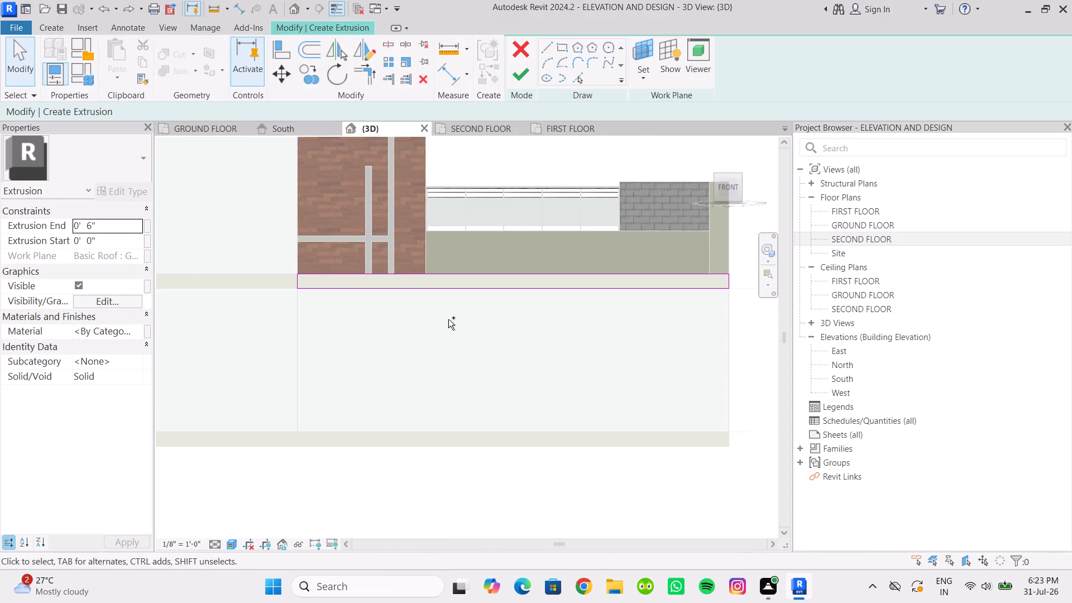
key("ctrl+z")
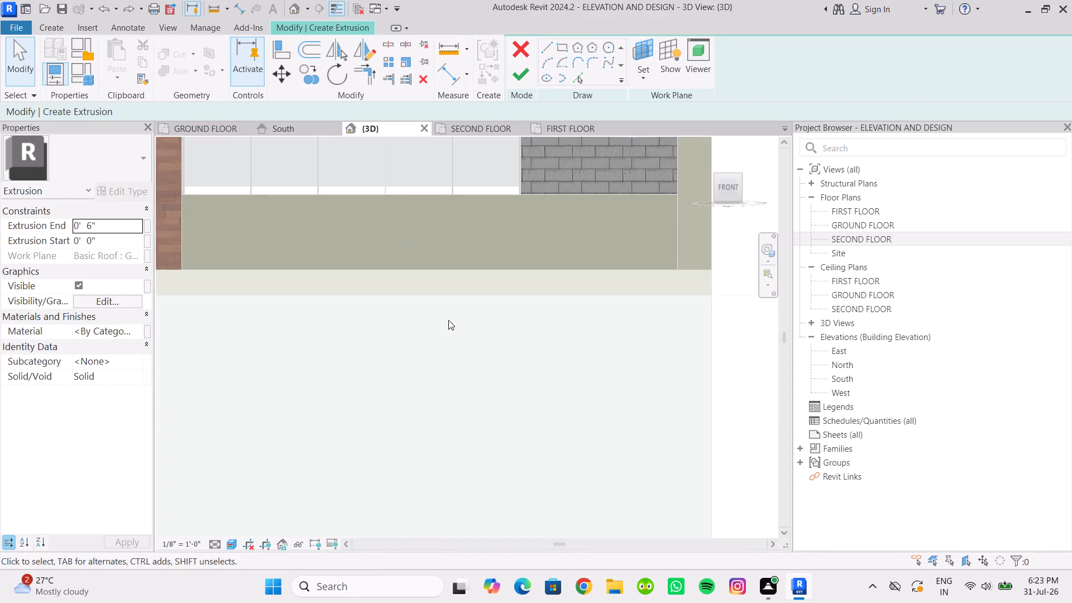
Examine the brick wall, balcony railing, slab edges and rear of the house in 3D.
scroll(452, 329, "down", 11)
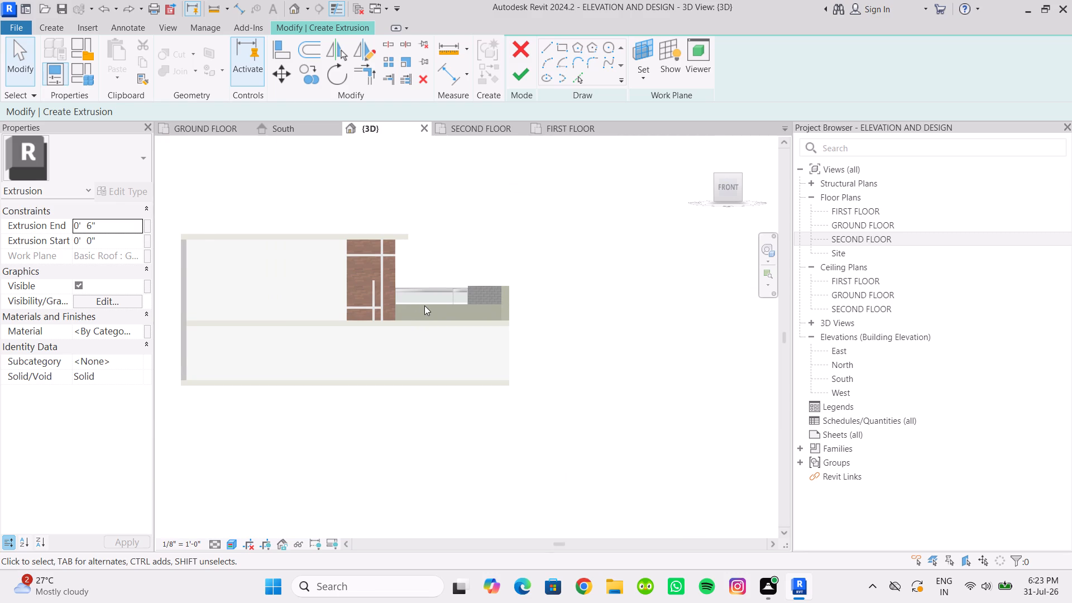
scroll(472, 298, "up", 4)
scroll(394, 277, "up", 2)
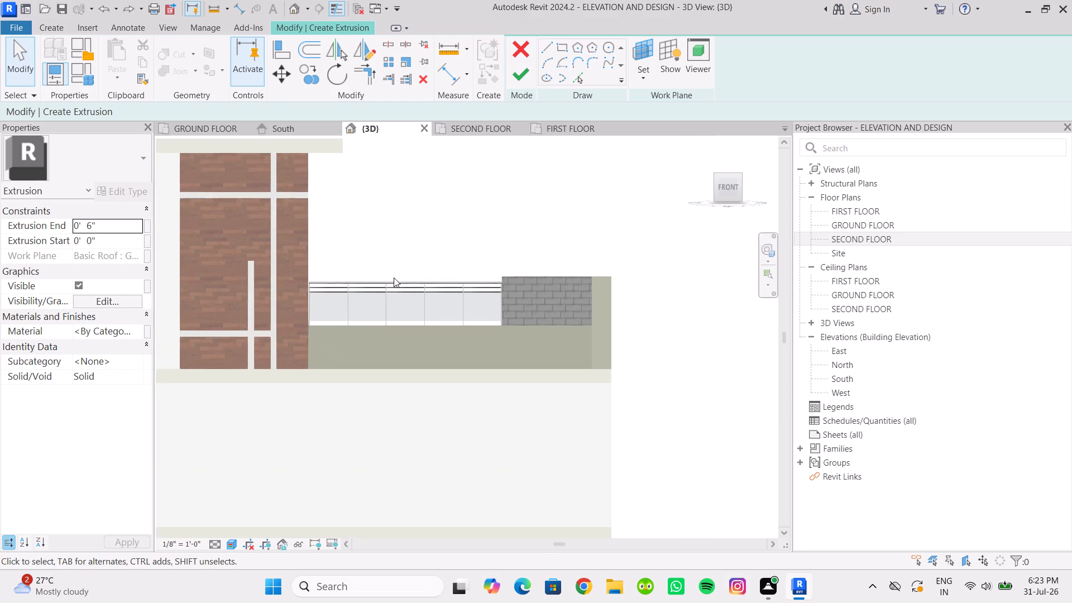
scroll(394, 277, "up", 2)
scroll(460, 314, "down", 3)
scroll(400, 313, "up", 3)
scroll(453, 320, "down", 3)
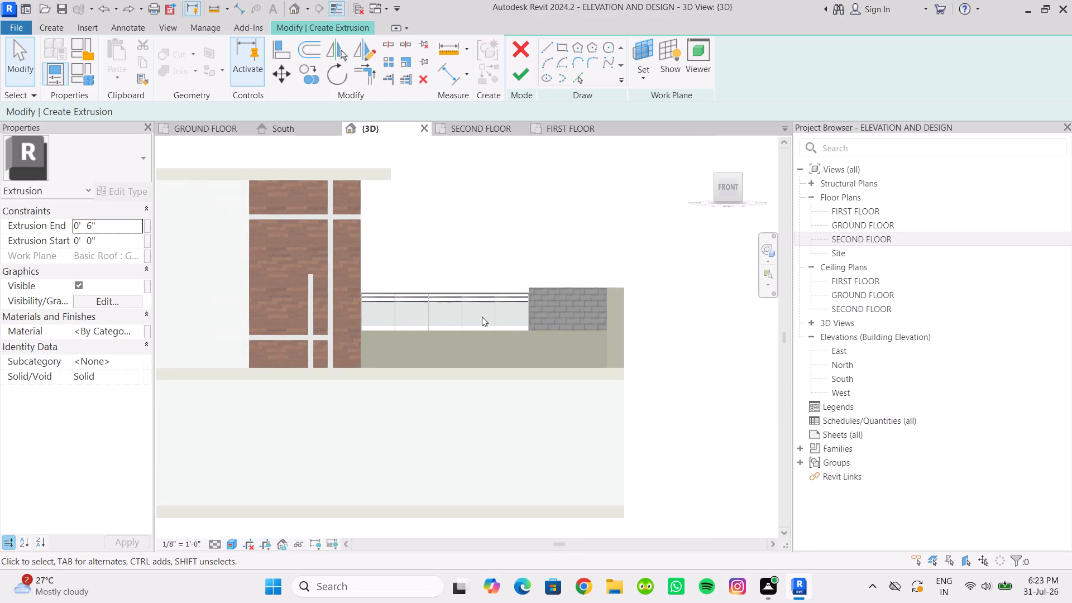
scroll(480, 317, "down", 2)
scroll(426, 358, "down", 1)
middle_click_drag(423, 360, 463, 455, "shift")
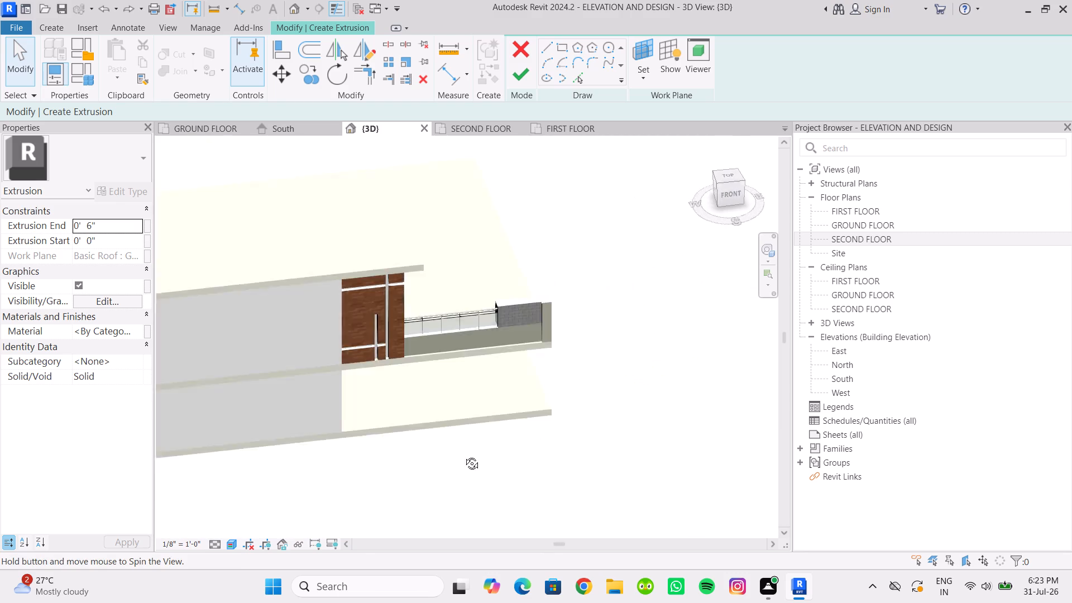
middle_click_drag(463, 455, 367, 442, "shift")
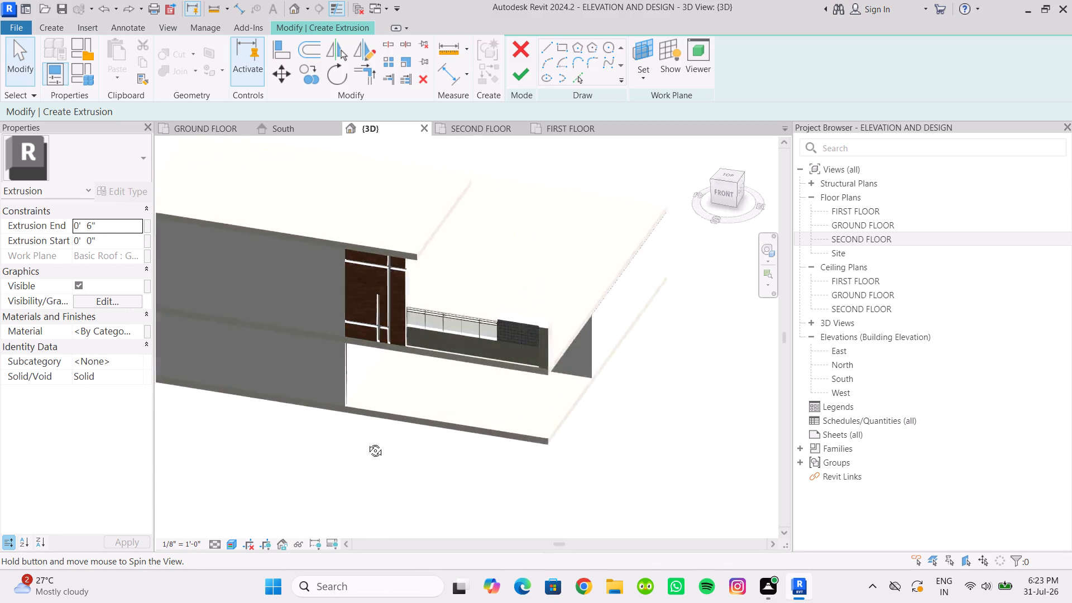
middle_click_drag(367, 442, 491, 381, "shift")
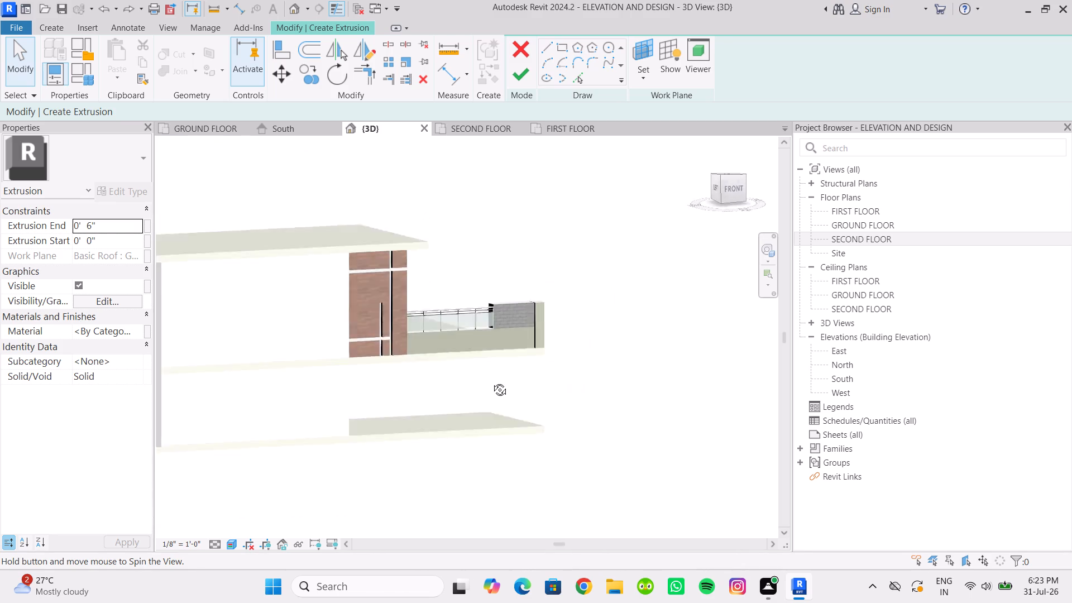
middle_click_drag(491, 381, 757, 423, "shift")
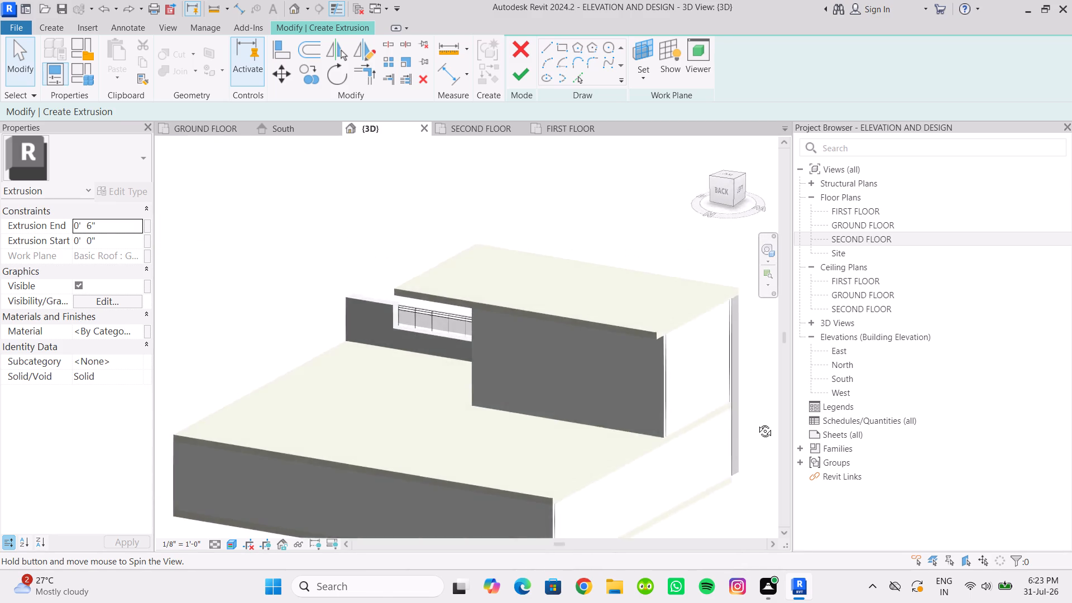
middle_click_drag(757, 423, 411, 364, "shift")
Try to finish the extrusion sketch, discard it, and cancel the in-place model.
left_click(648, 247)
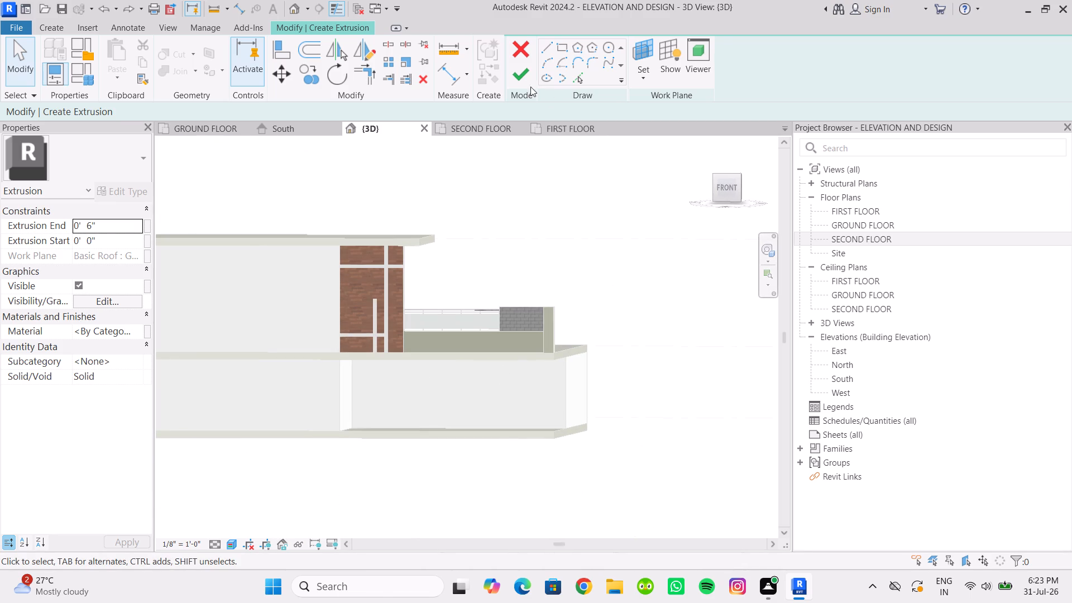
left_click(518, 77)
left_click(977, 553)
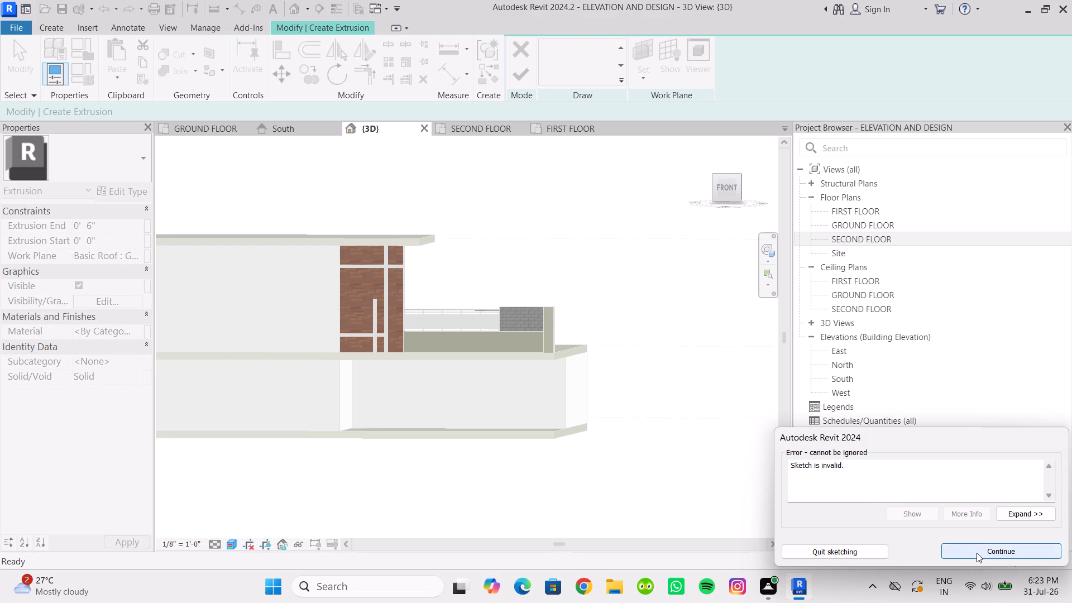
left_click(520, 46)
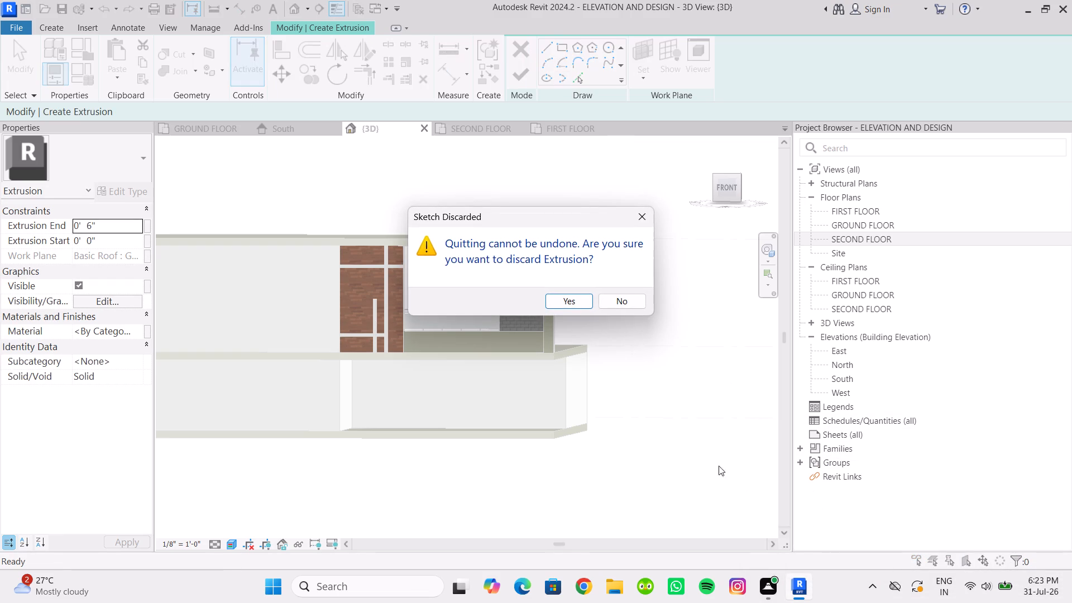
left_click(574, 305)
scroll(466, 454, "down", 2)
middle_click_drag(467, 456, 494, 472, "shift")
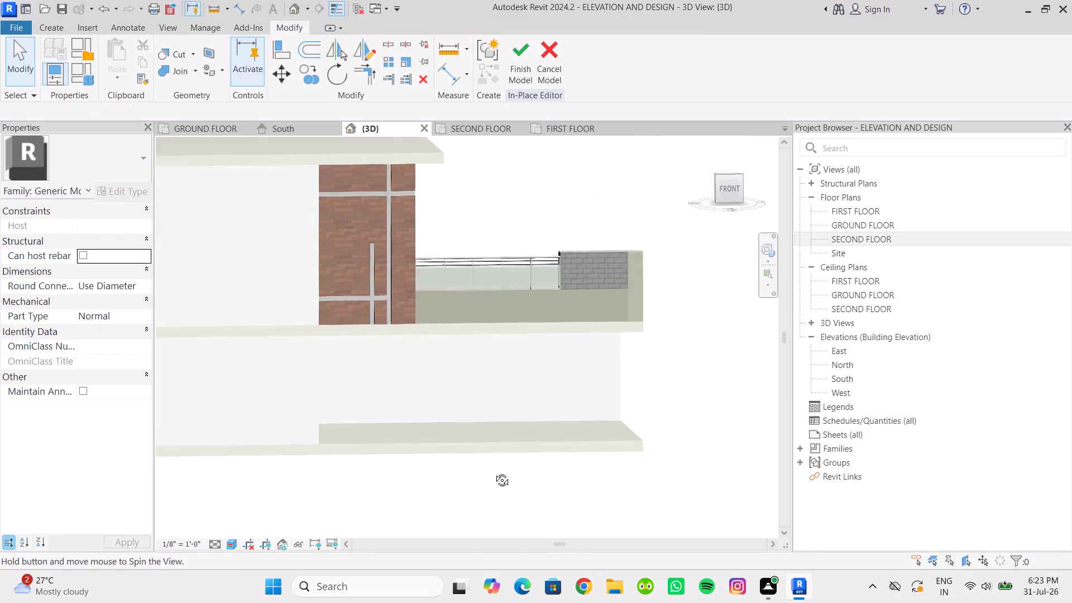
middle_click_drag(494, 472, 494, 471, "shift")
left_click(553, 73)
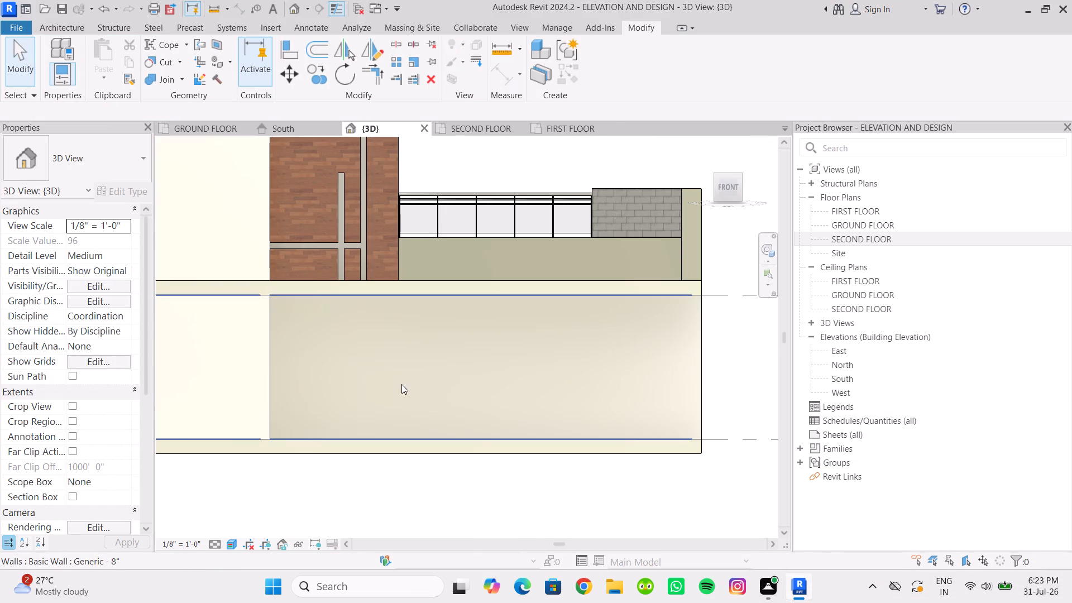
Inspect the balcony and the ground floor opening below it in 3D, ending in the straight front view.
scroll(389, 370, "up", 2)
middle_click_drag(392, 370, 403, 386)
scroll(401, 386, "down", 3)
middle_click_drag(401, 386, 391, 347)
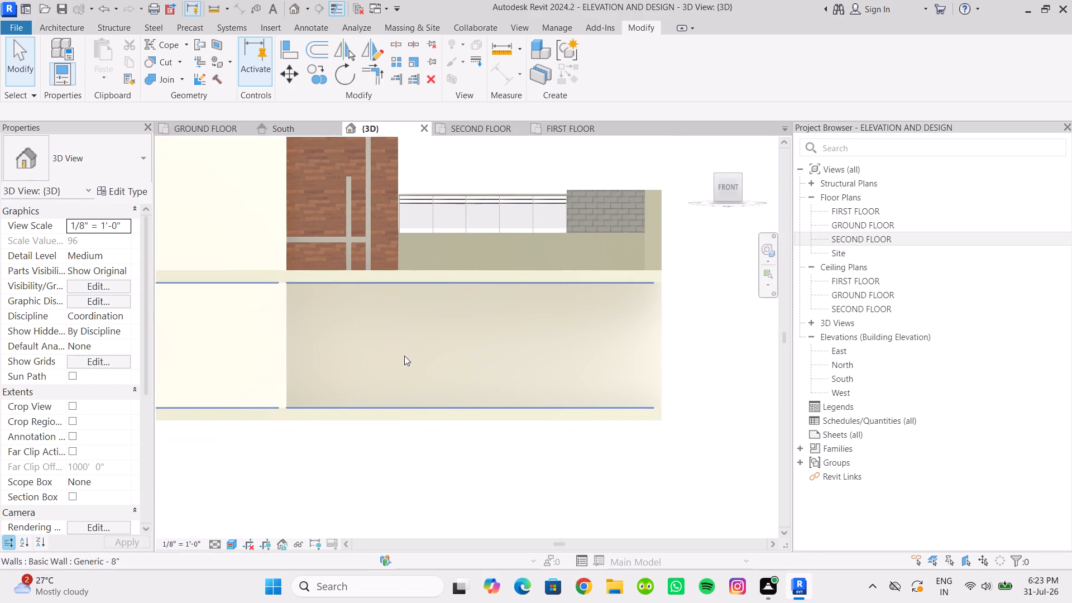
scroll(406, 359, "down", 1)
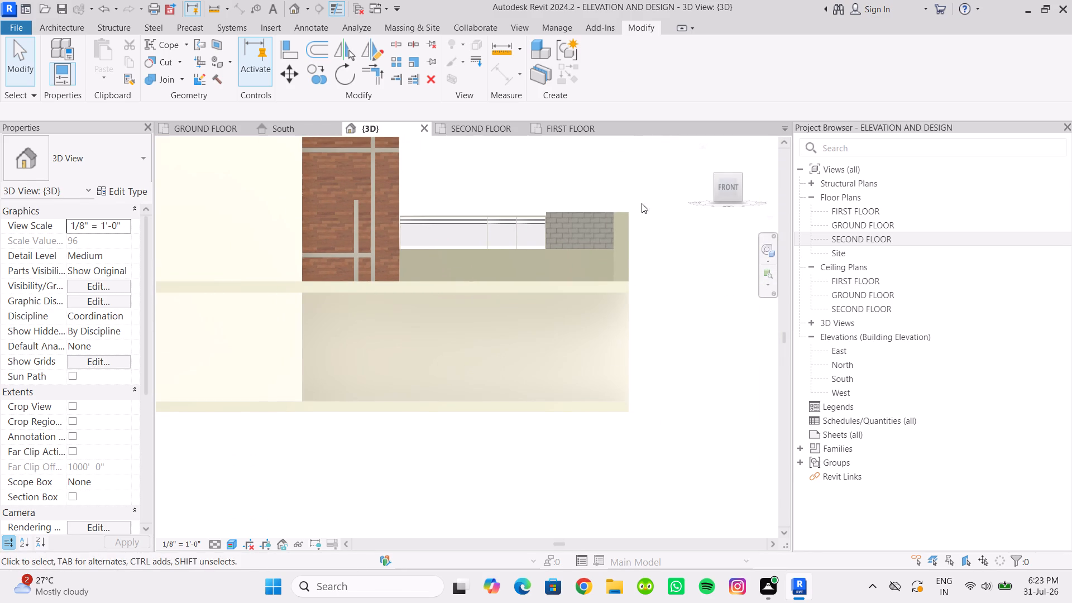
scroll(466, 163, "down", 2)
middle_click_drag(466, 163, 475, 178)
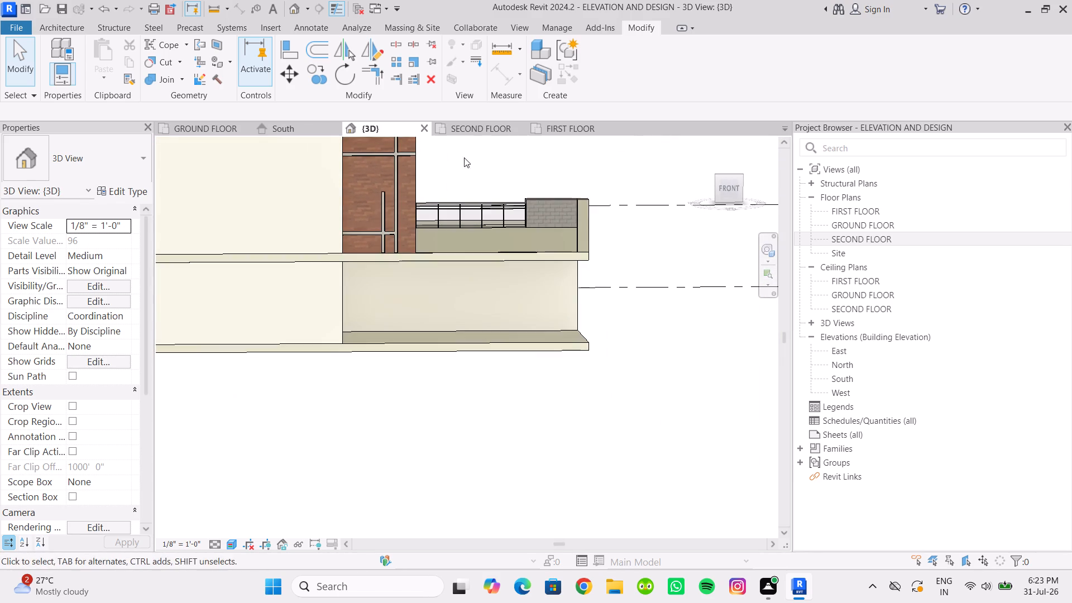
middle_click_drag(464, 157, 480, 274)
scroll(481, 279, "up", 1)
middle_click_drag(481, 279, 477, 274, "shift")
left_click(721, 186)
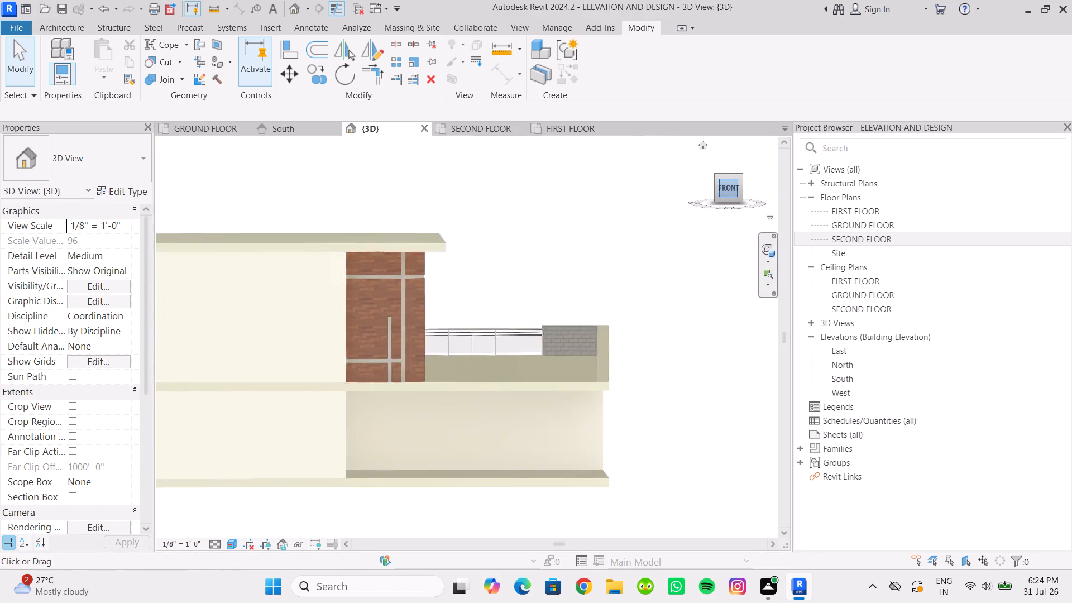
scroll(463, 340, "up", 4)
scroll(421, 417, "up", 4)
scroll(499, 399, "up", 3)
middle_click_drag(500, 415, 446, 429)
scroll(442, 430, "up", 3)
middle_click_drag(447, 443, 428, 442)
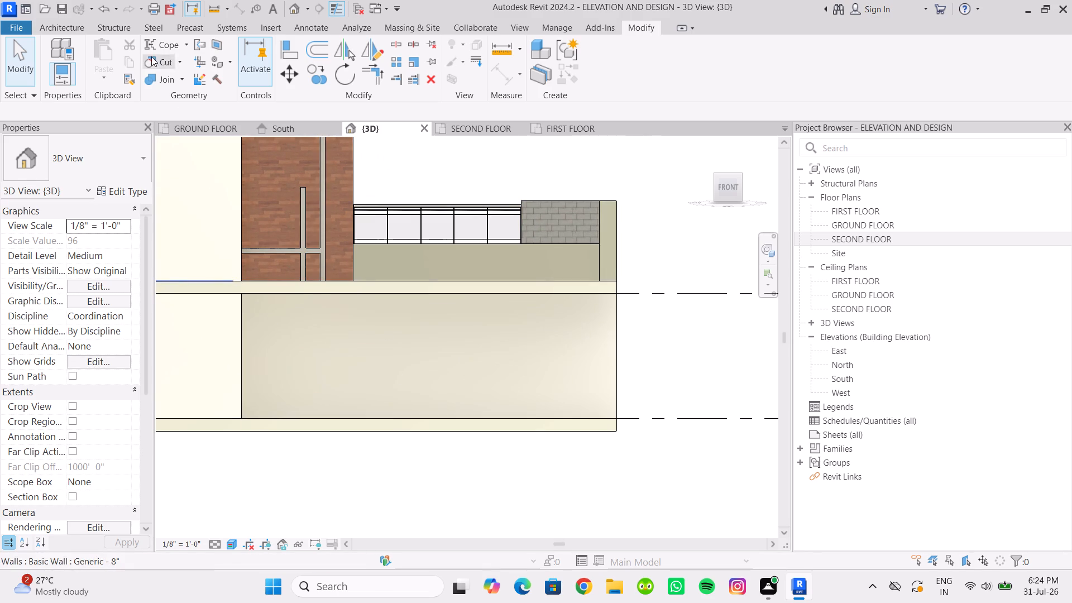
Create a new in-place model in the Generic Models category, keeping the suggested name.
left_click(66, 26)
left_click(167, 75)
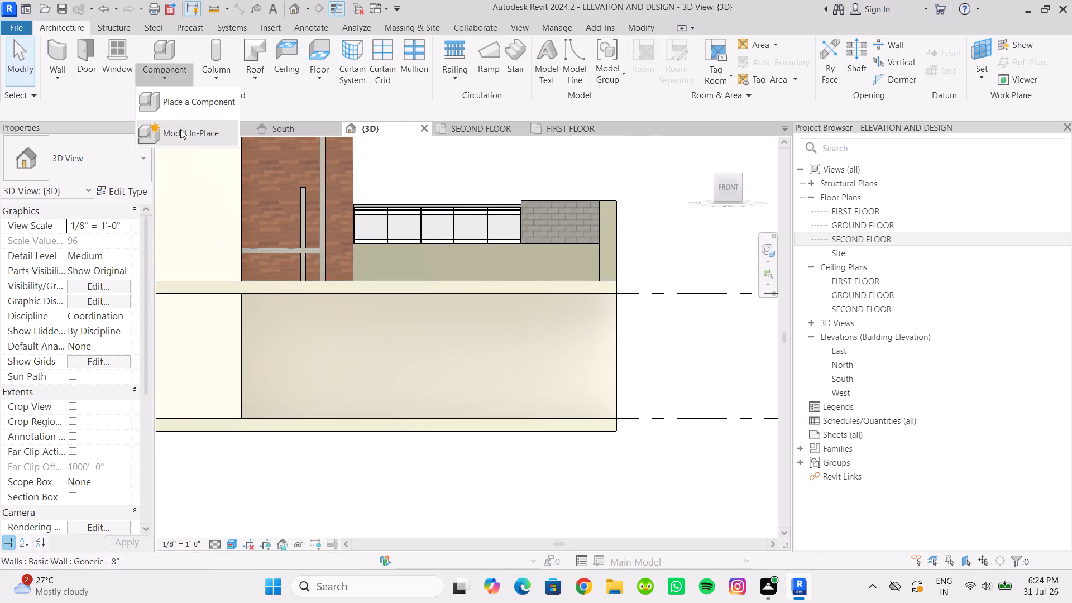
left_click(188, 131)
scroll(497, 258, "down", 3)
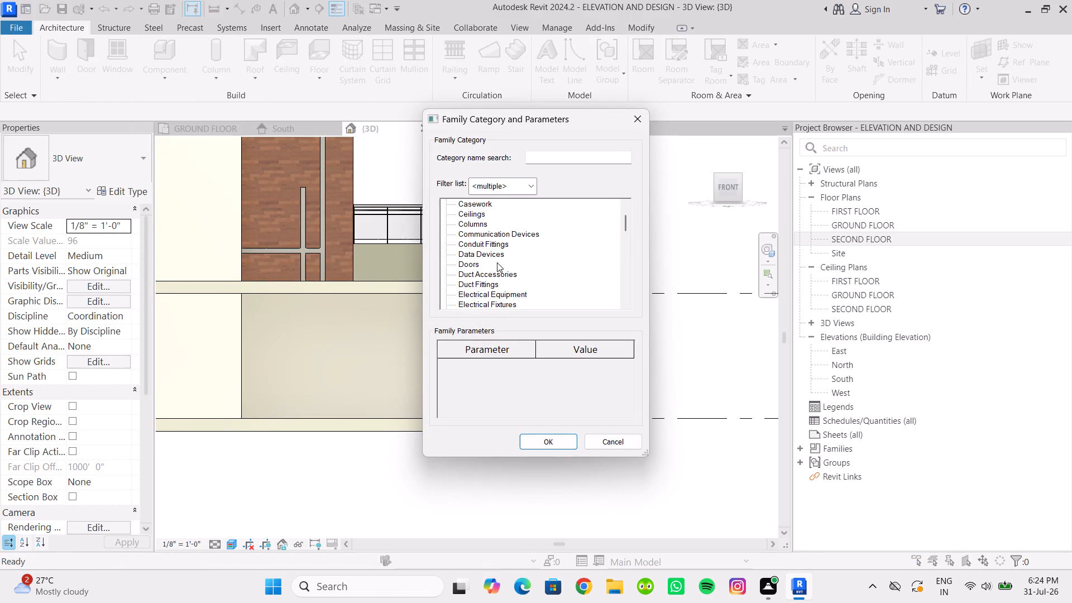
scroll(497, 267, "down", 11)
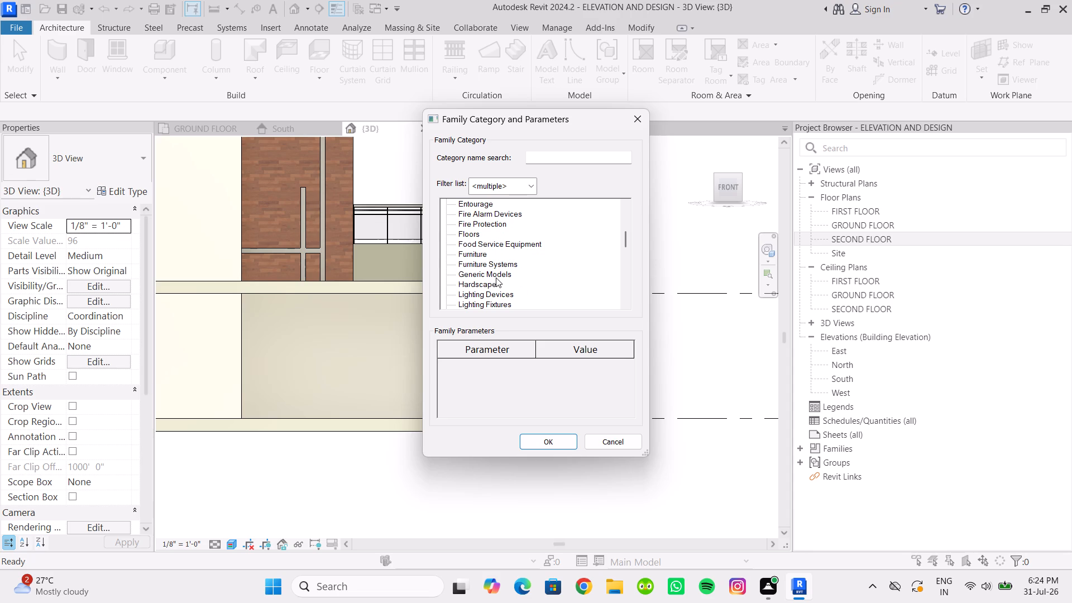
left_click(496, 276)
left_click(529, 439)
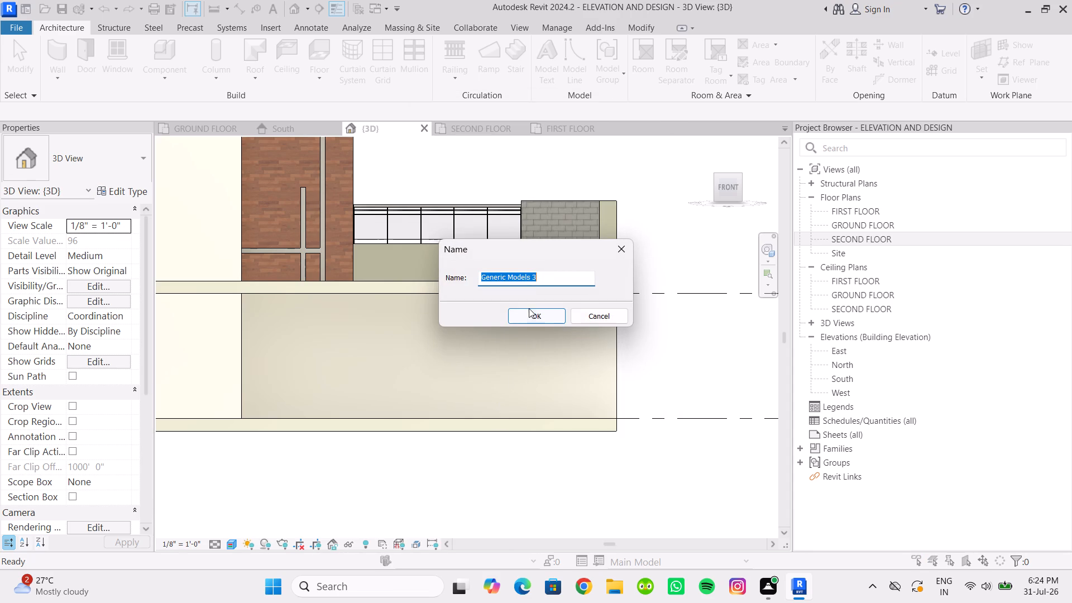
left_click(533, 323)
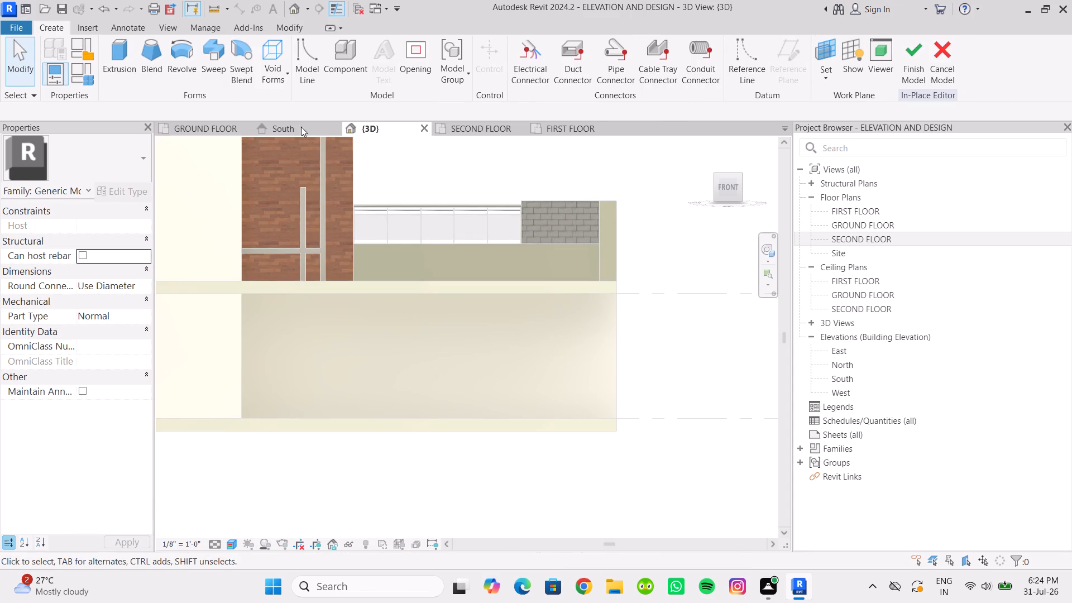
Start a solid extrusion and set its work plane to the front face of the slab beneath the balcony.
left_click(130, 64)
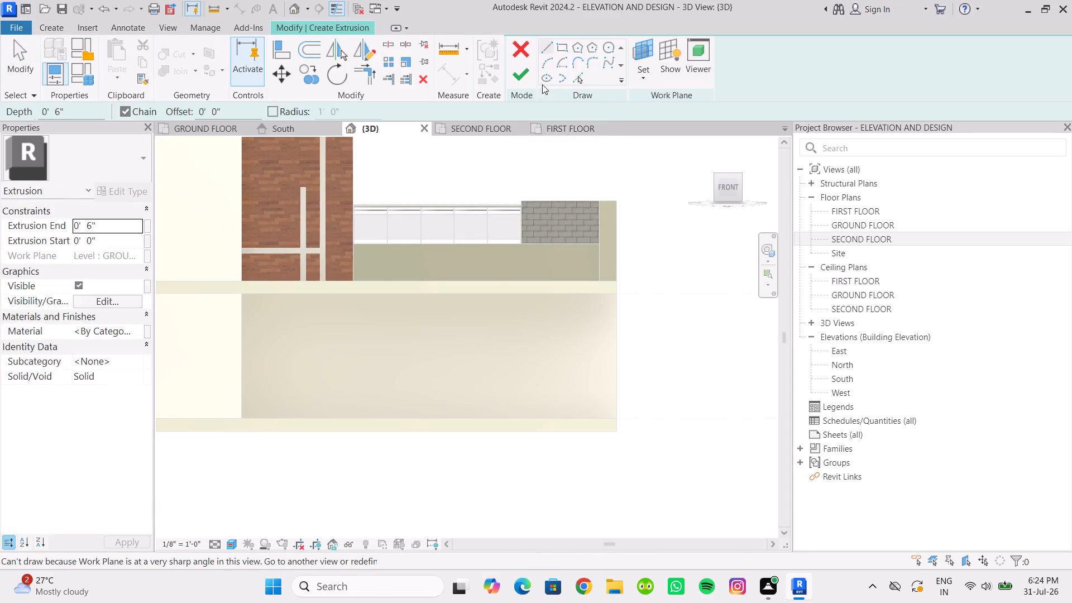
left_click(640, 74)
left_click(648, 132)
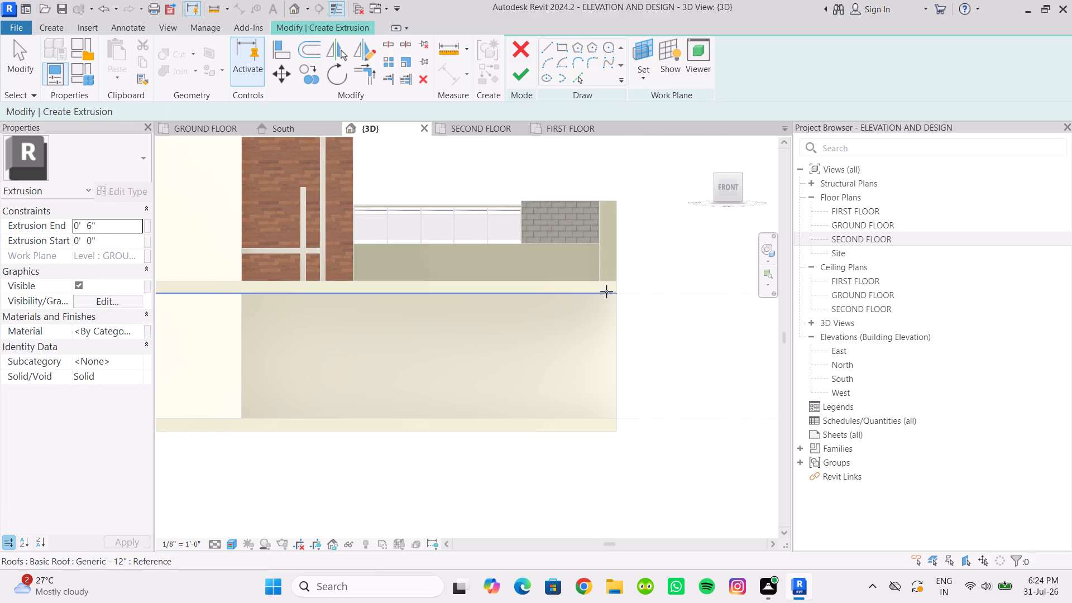
scroll(607, 293, "up", 2)
left_click(607, 285)
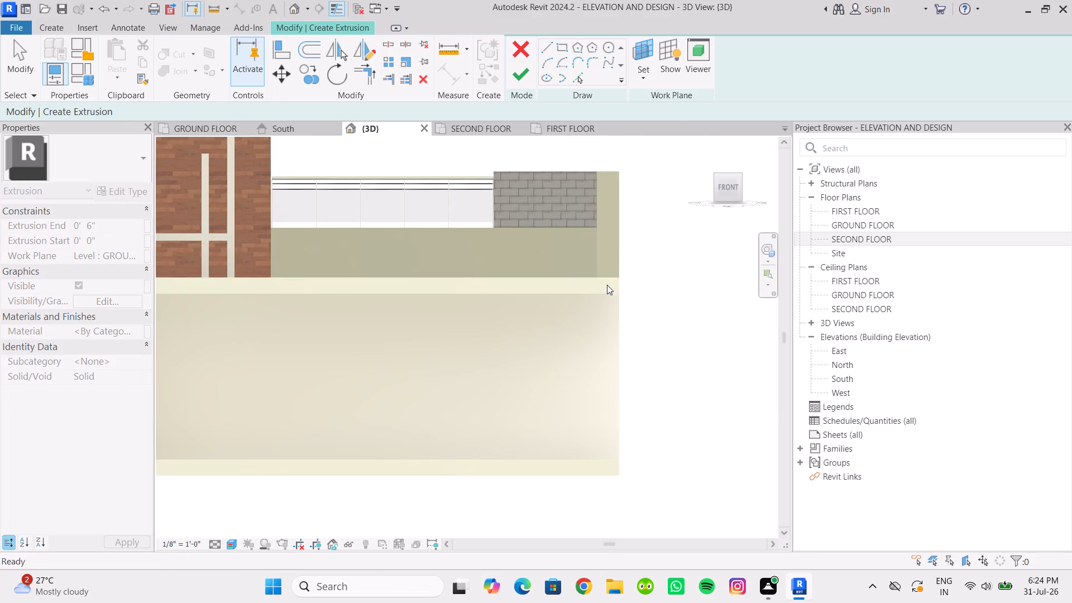
Sketch a rectangle inset 2 inches inside the front face of the slab, spanning its full length to the adjoining wall, about 29'-8" long.
left_click(562, 47)
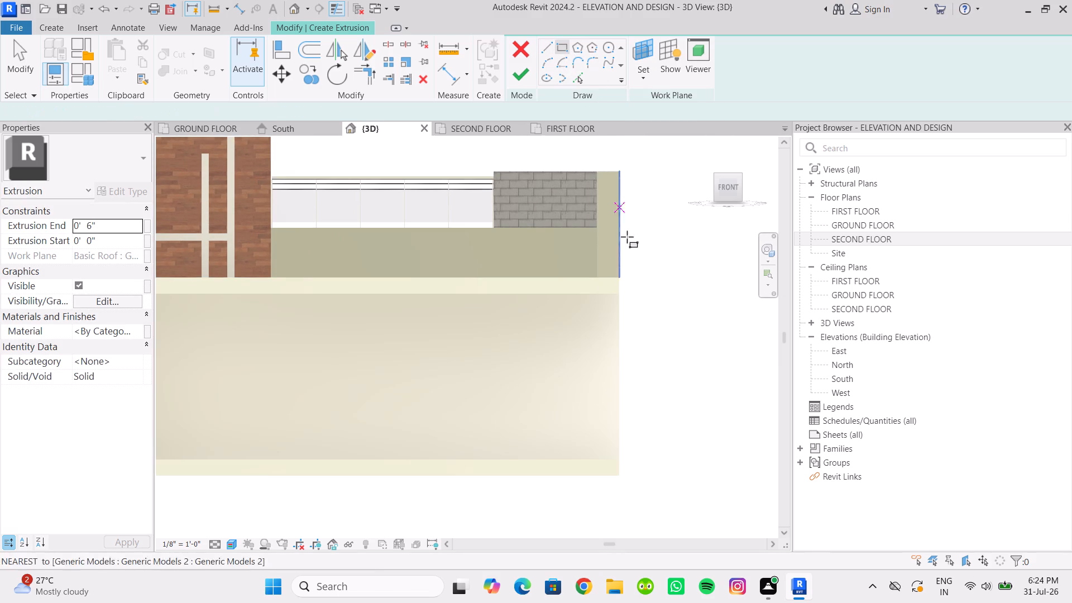
scroll(632, 282, "up", 4)
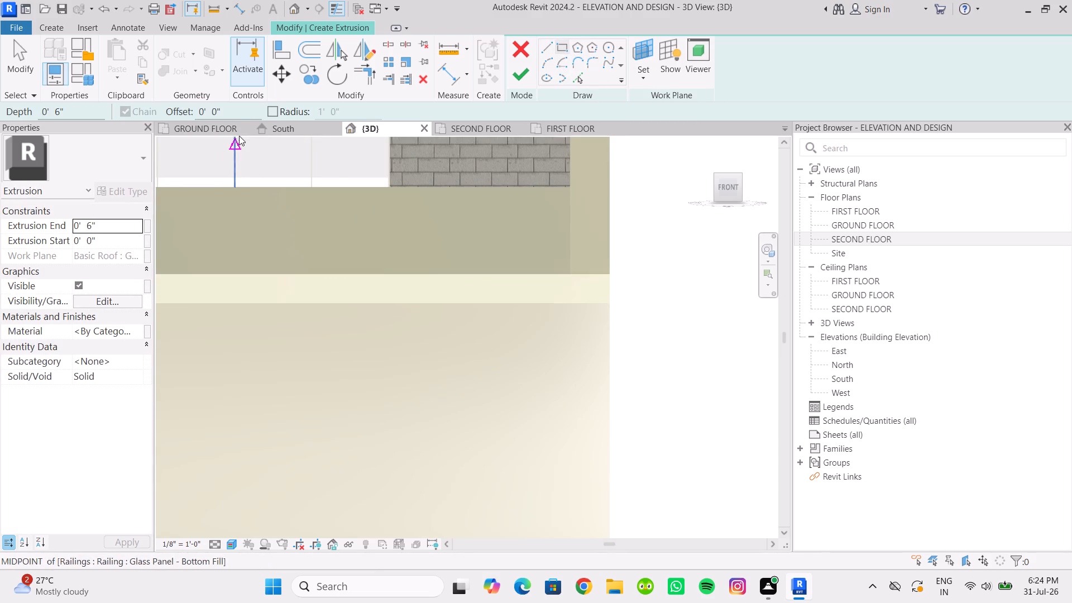
left_click_drag(238, 114, 191, 115)
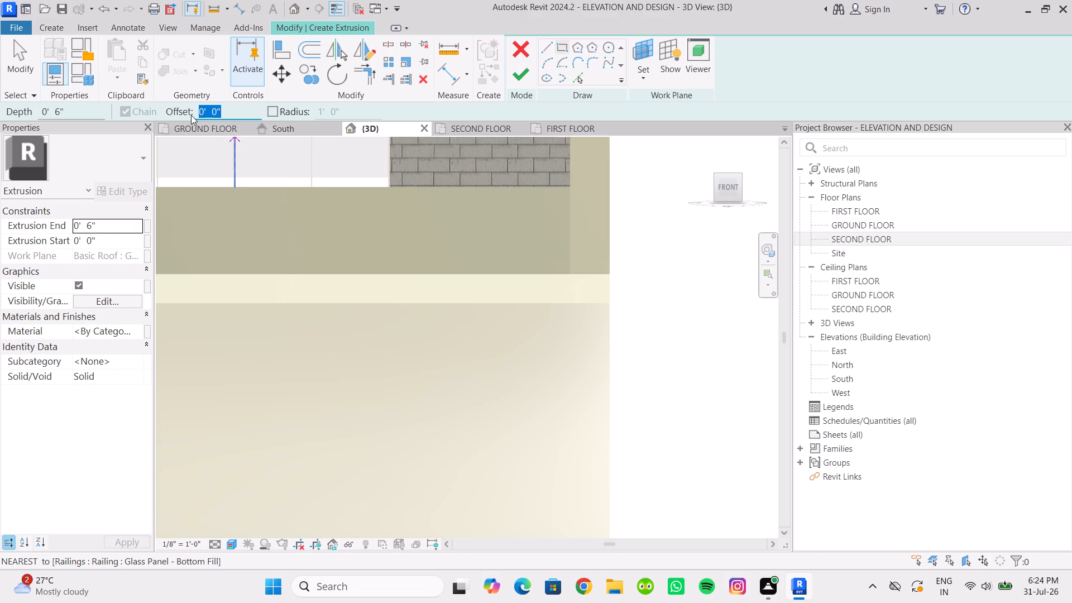
type("2\"")
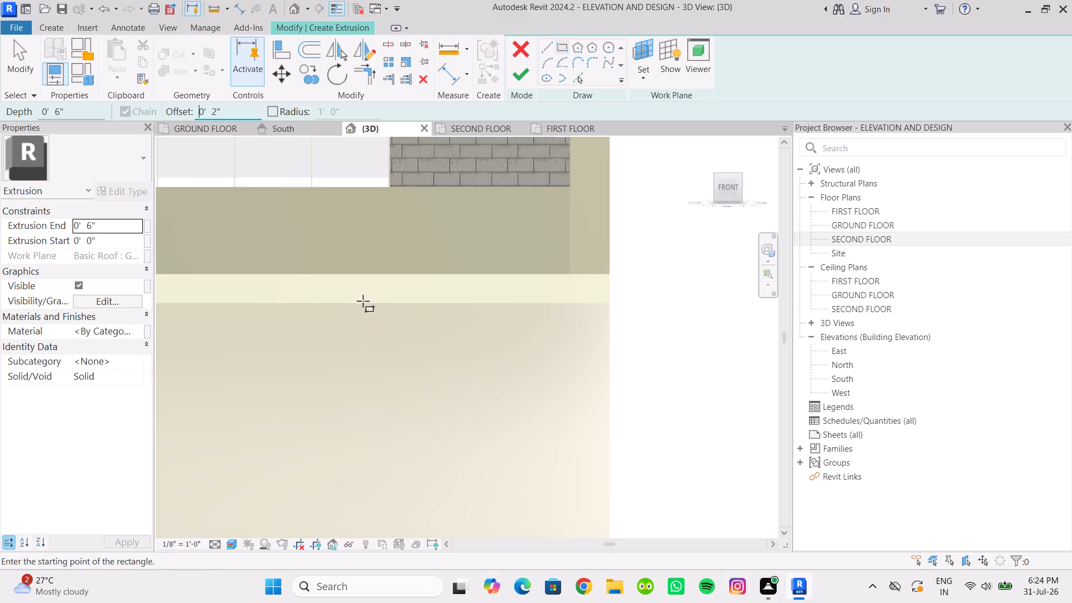
scroll(652, 279, "up", 4)
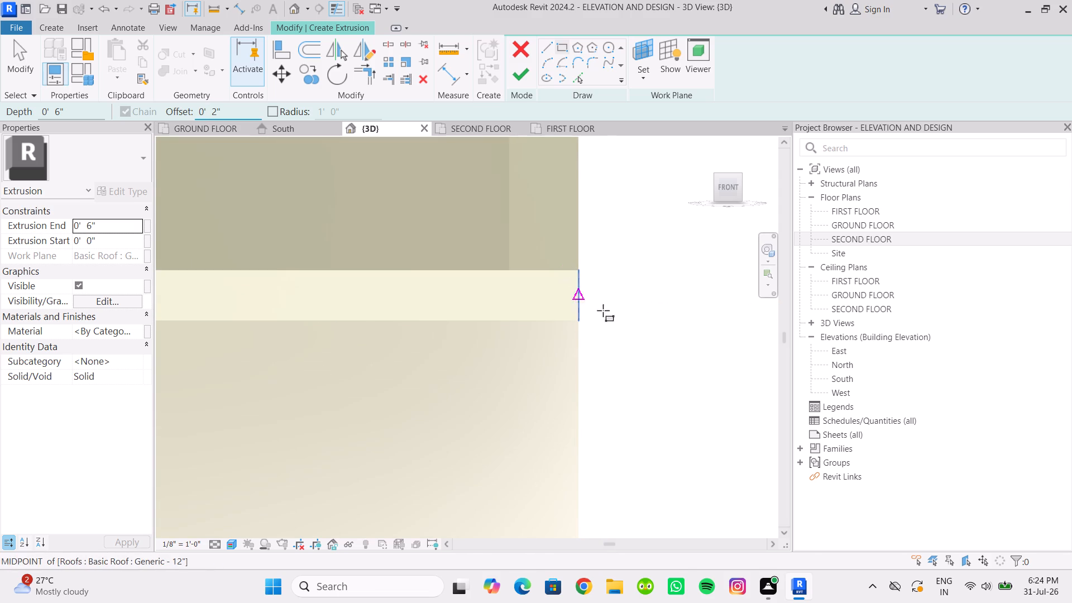
key("Escape")
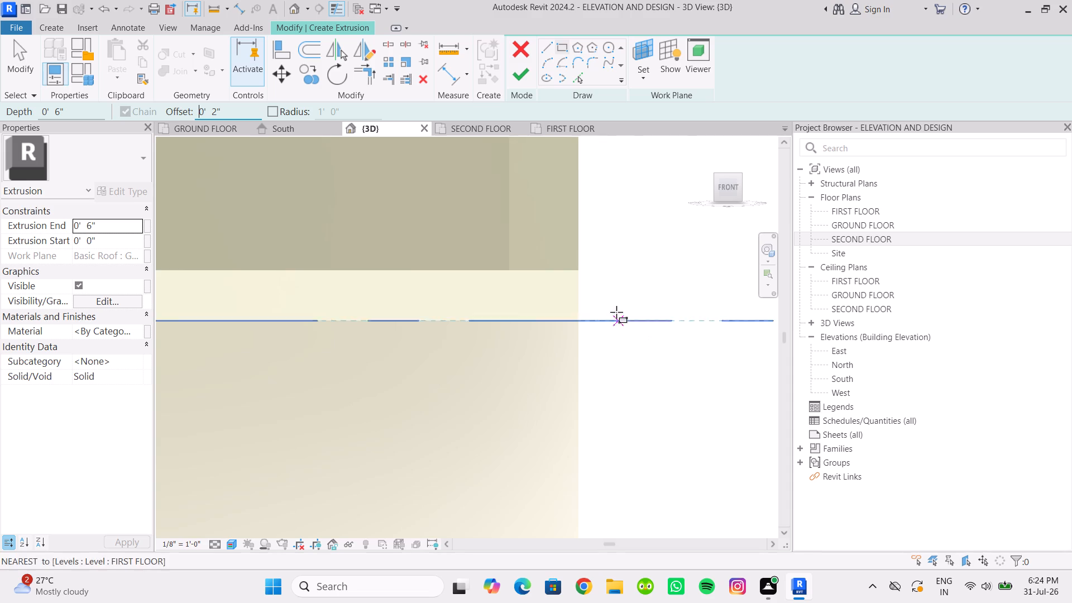
left_click(578, 271)
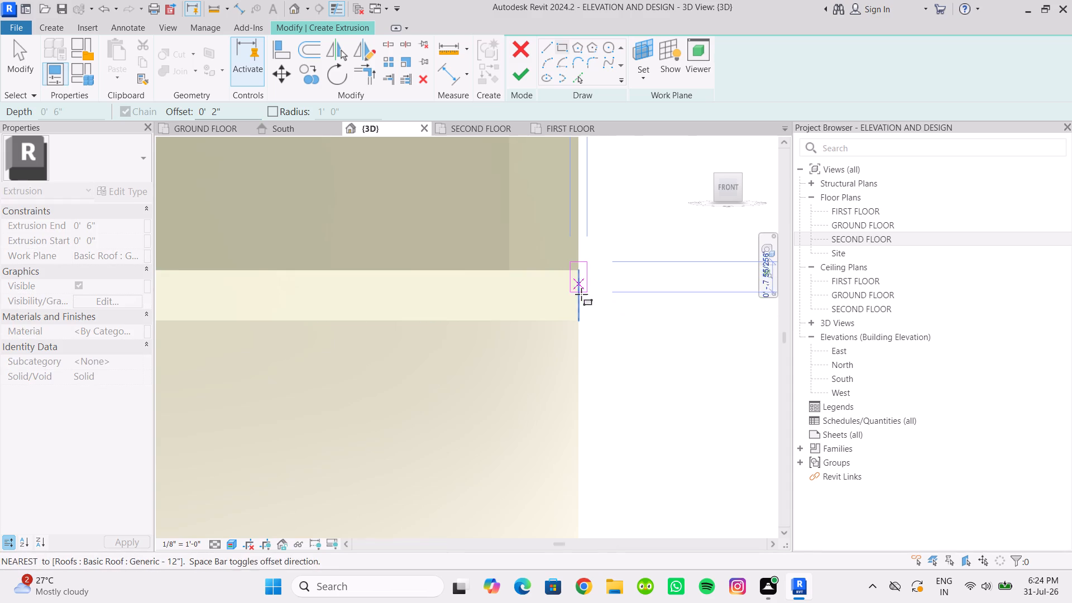
key("space")
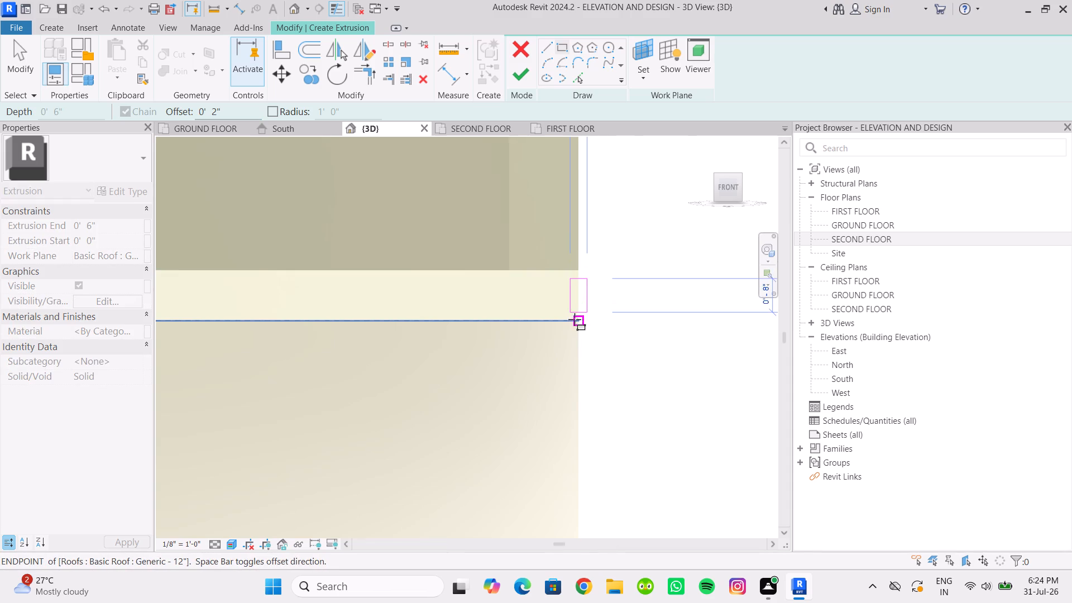
scroll(388, 320, "down", 5)
middle_click_drag(390, 320, 706, 336)
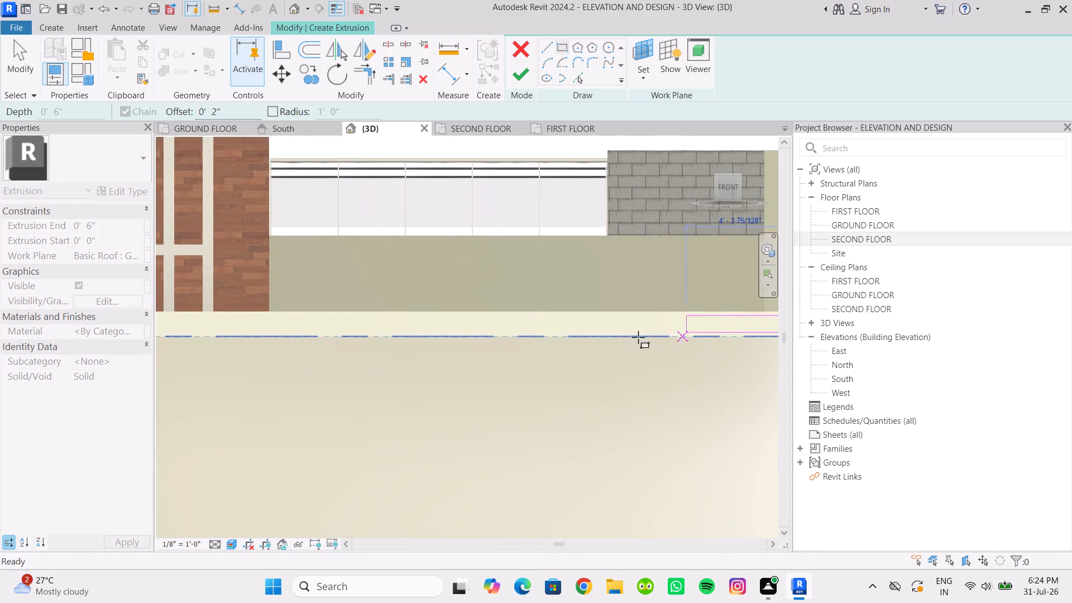
scroll(333, 338, "down", 2)
middle_click_drag(317, 338, 534, 343)
scroll(338, 338, "up", 3)
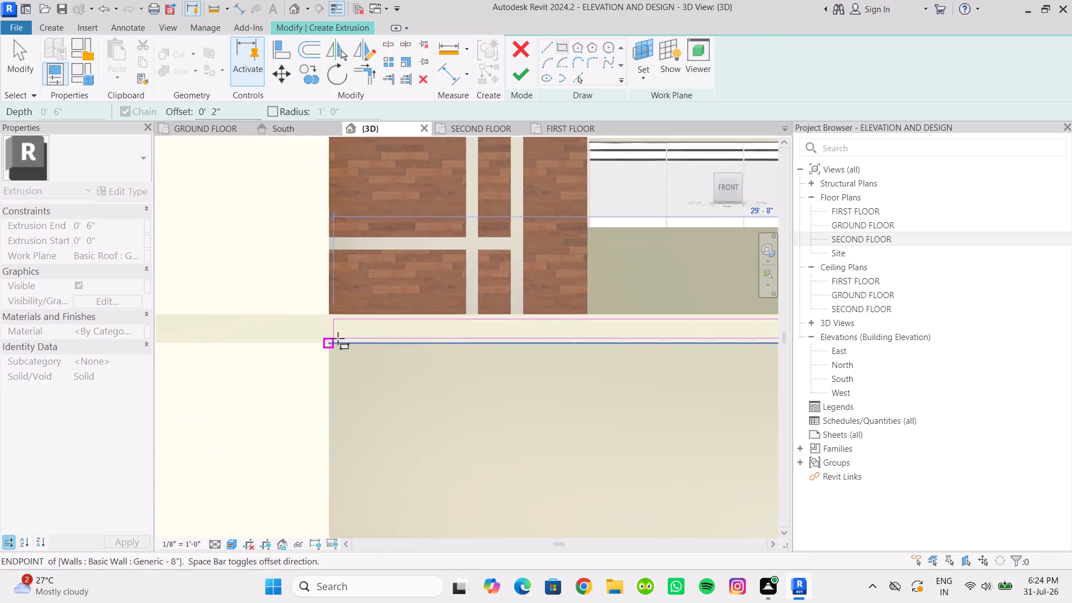
scroll(338, 338, "up", 2)
left_click(326, 344)
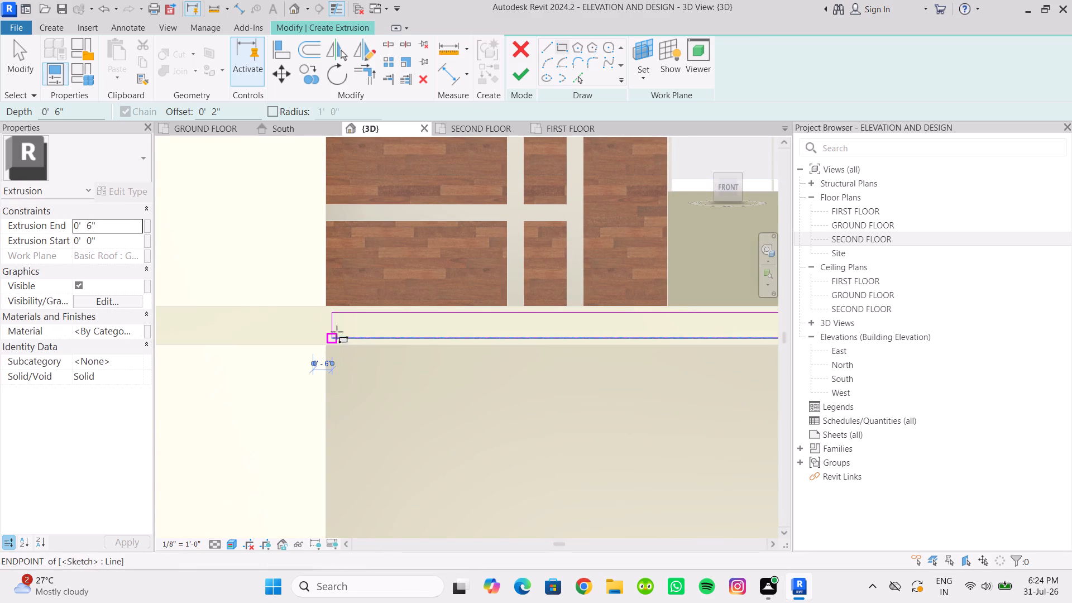
Sketch a 2-inch-inset vertical rectangle beside the adjoining wall, from below the slab to the ground floor level, about 11 inches wide and 9'-8" high.
left_click(328, 346)
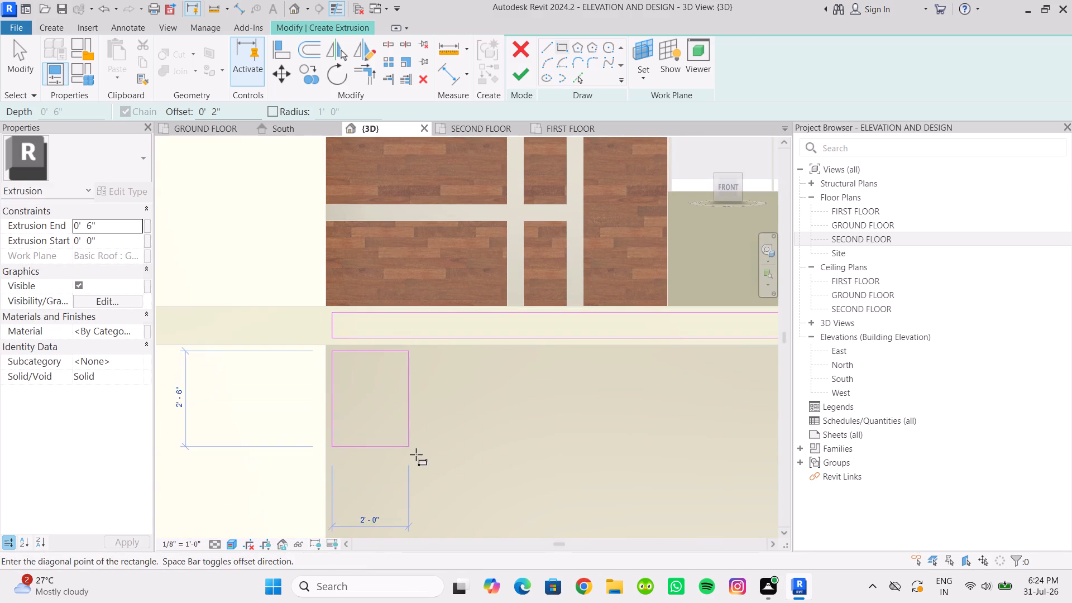
scroll(416, 455, "down", 5)
middle_click_drag(386, 466, 393, 350)
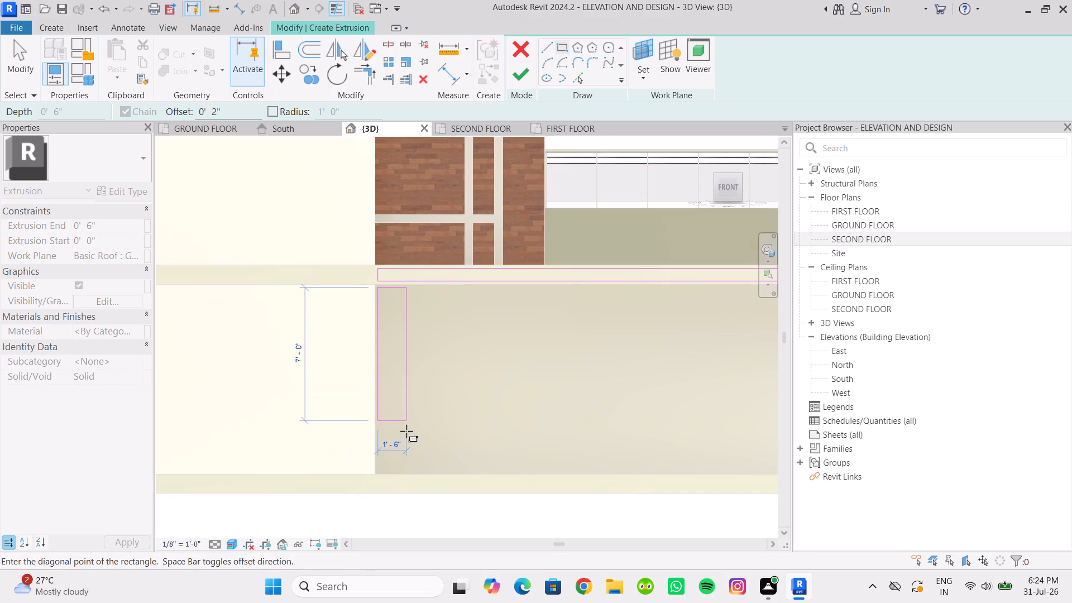
scroll(401, 443, "up", 1)
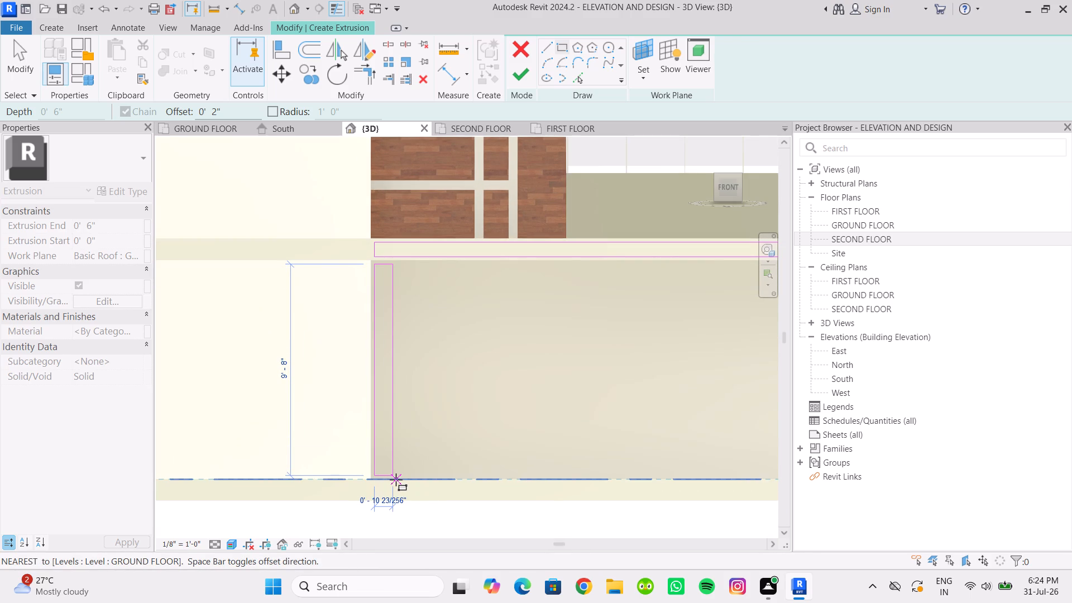
left_click(399, 480)
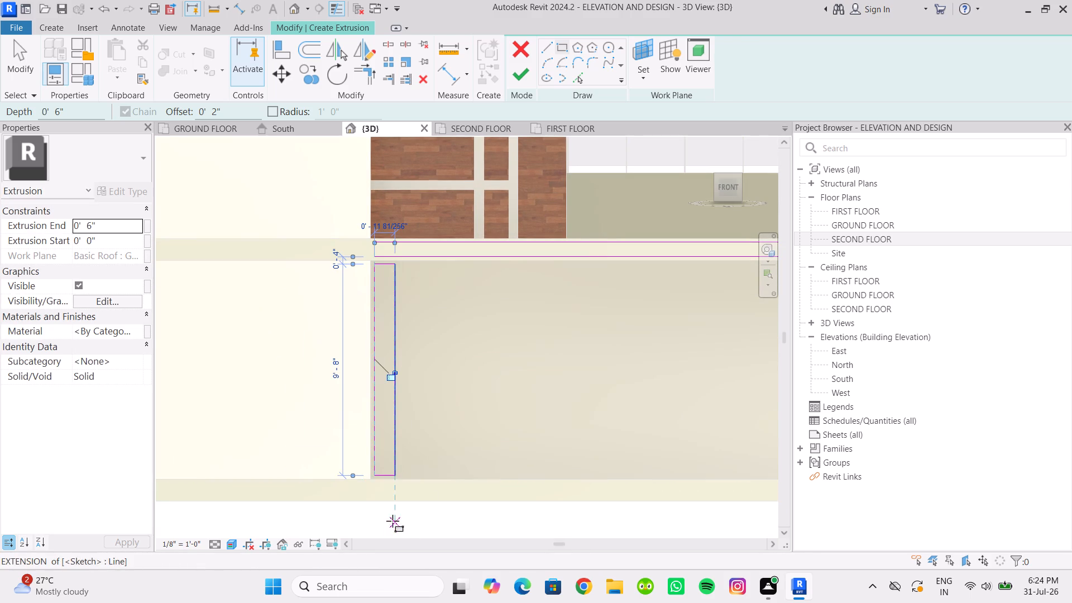
key("Escape")
scroll(388, 500, "up", 4)
key("Escape")
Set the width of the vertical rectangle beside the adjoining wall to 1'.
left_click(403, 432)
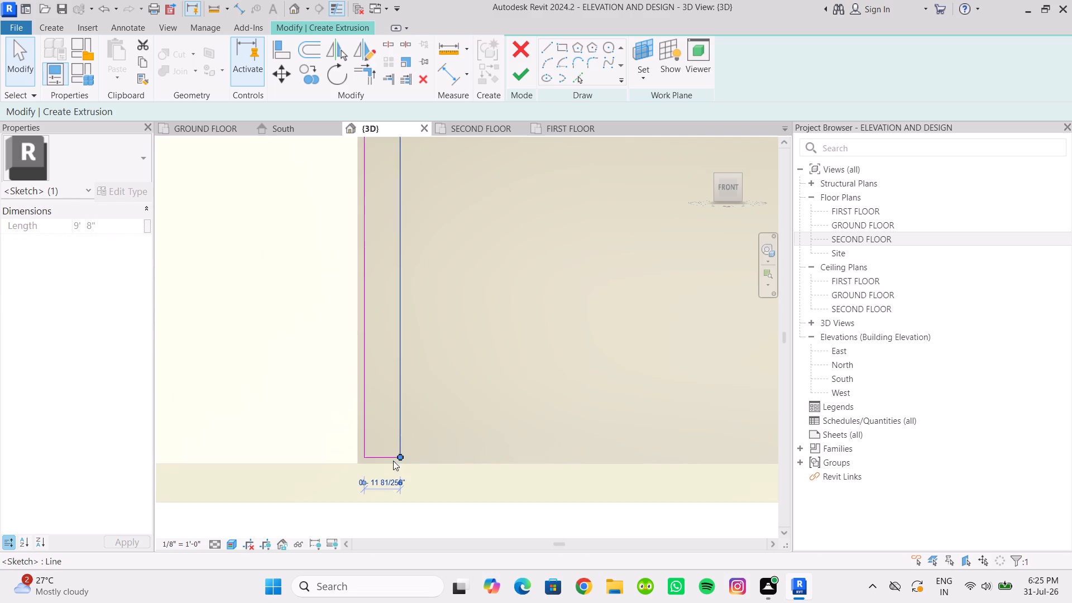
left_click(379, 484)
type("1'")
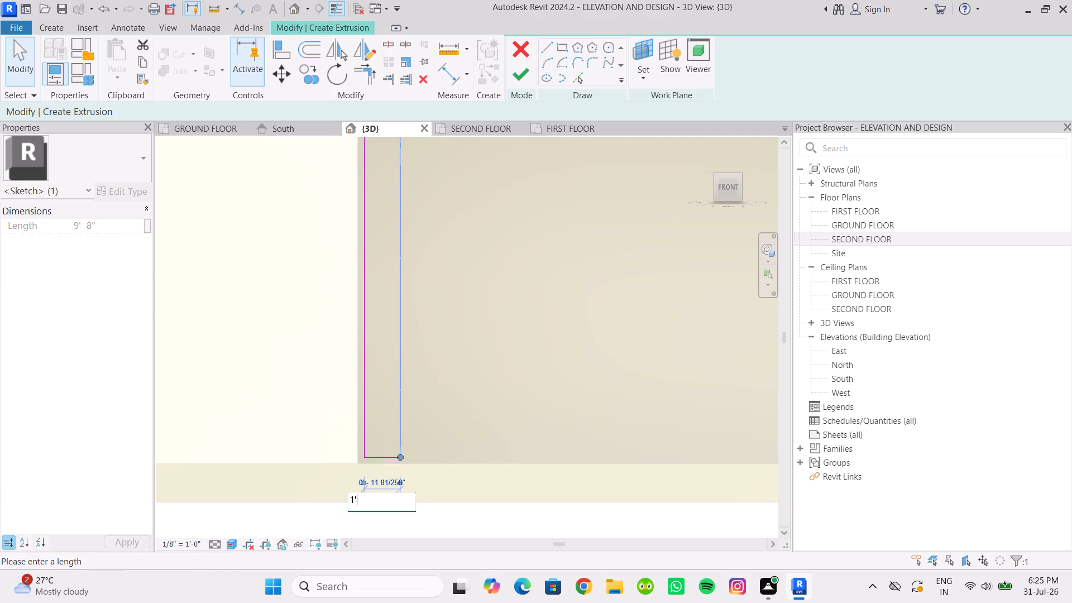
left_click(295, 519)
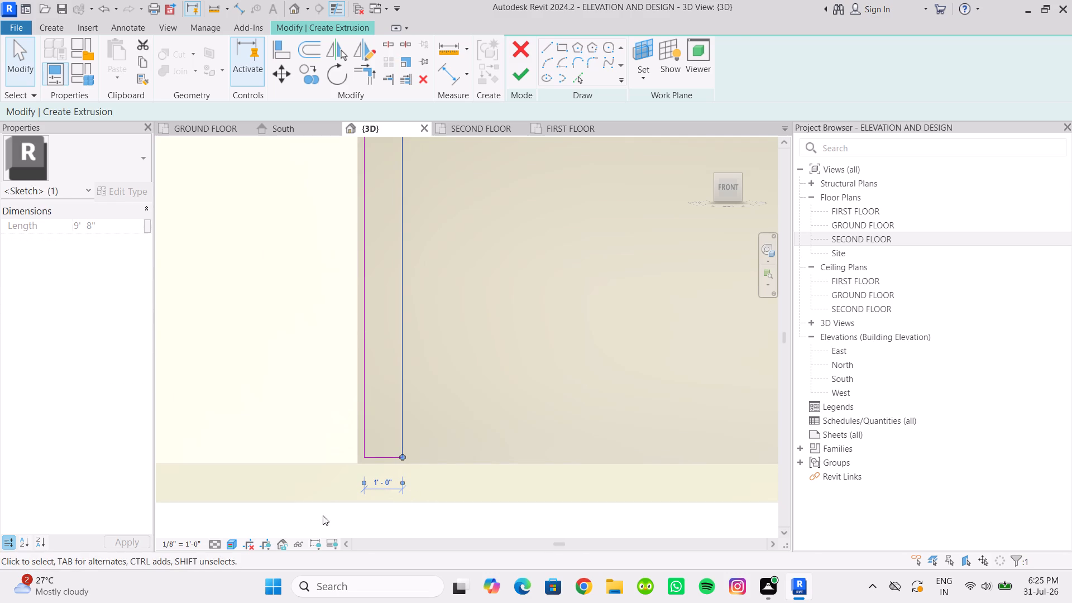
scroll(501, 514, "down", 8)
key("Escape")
Examine the proportions of the vertical strip against the slab outline and the whole opening.
scroll(492, 349, "up", 1)
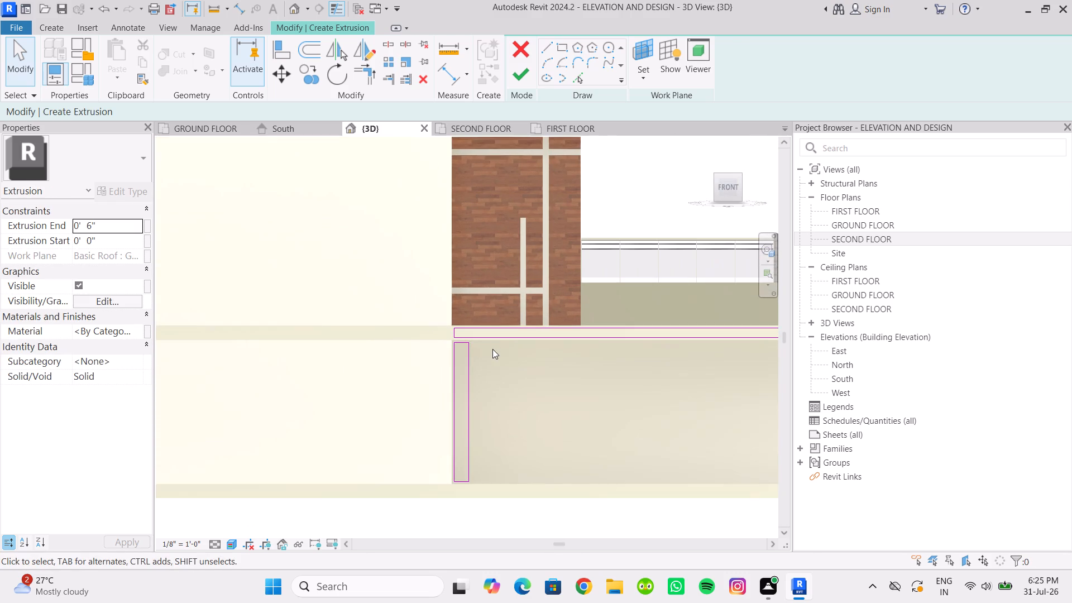
middle_click_drag(492, 349, 466, 411)
scroll(462, 417, "up", 5)
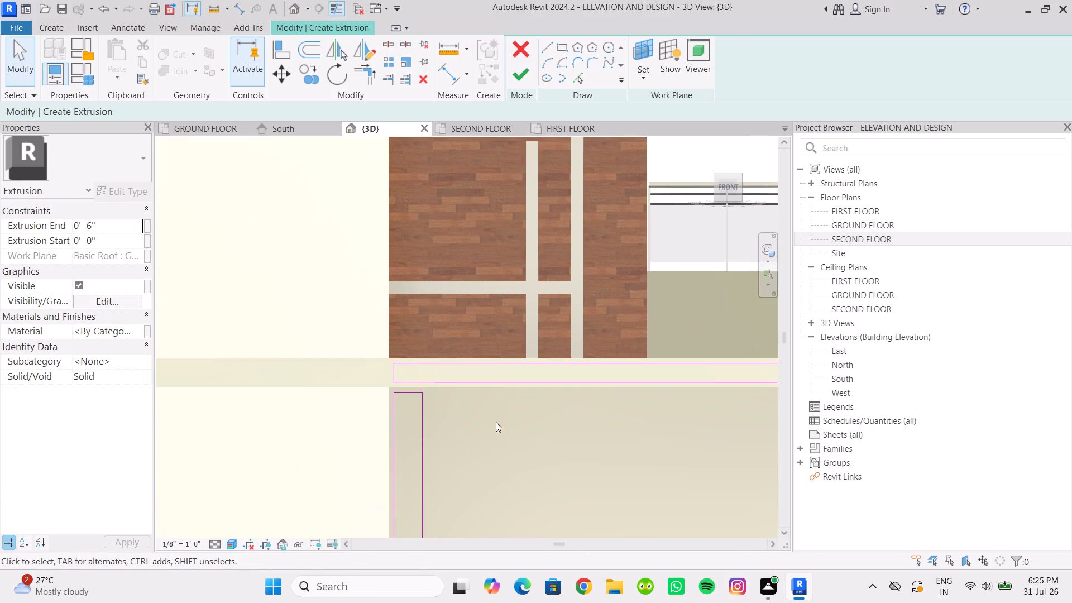
scroll(502, 423, "down", 1)
middle_click_drag(477, 412, 389, 399)
scroll(453, 411, "down", 3)
middle_click_drag(477, 418, 373, 400)
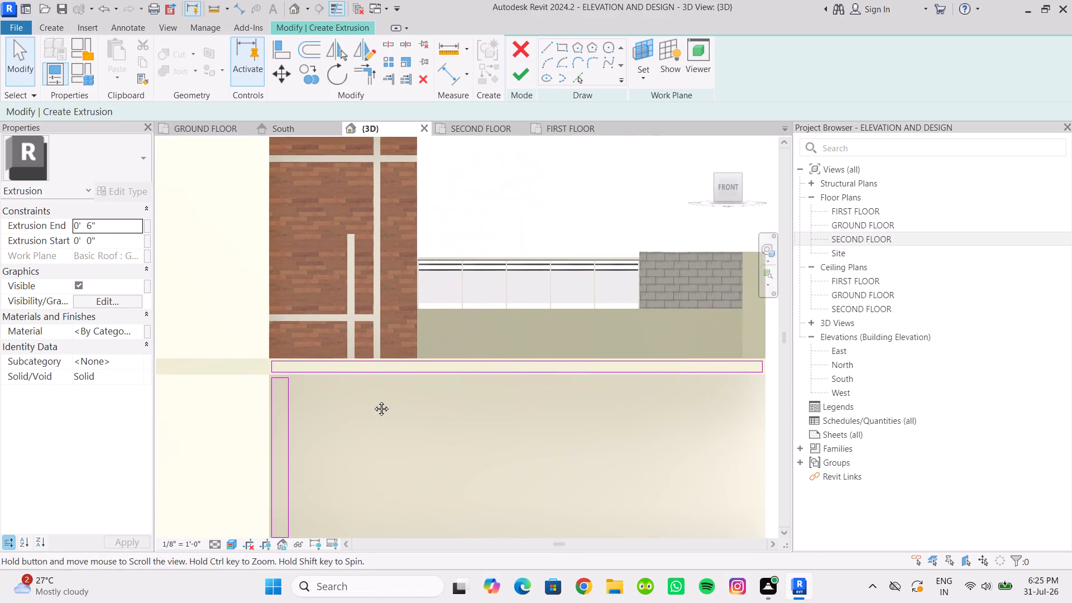
middle_click_drag(373, 400, 369, 400)
scroll(608, 410, "up", 2)
middle_click_drag(608, 410, 599, 372)
scroll(617, 387, "down", 3)
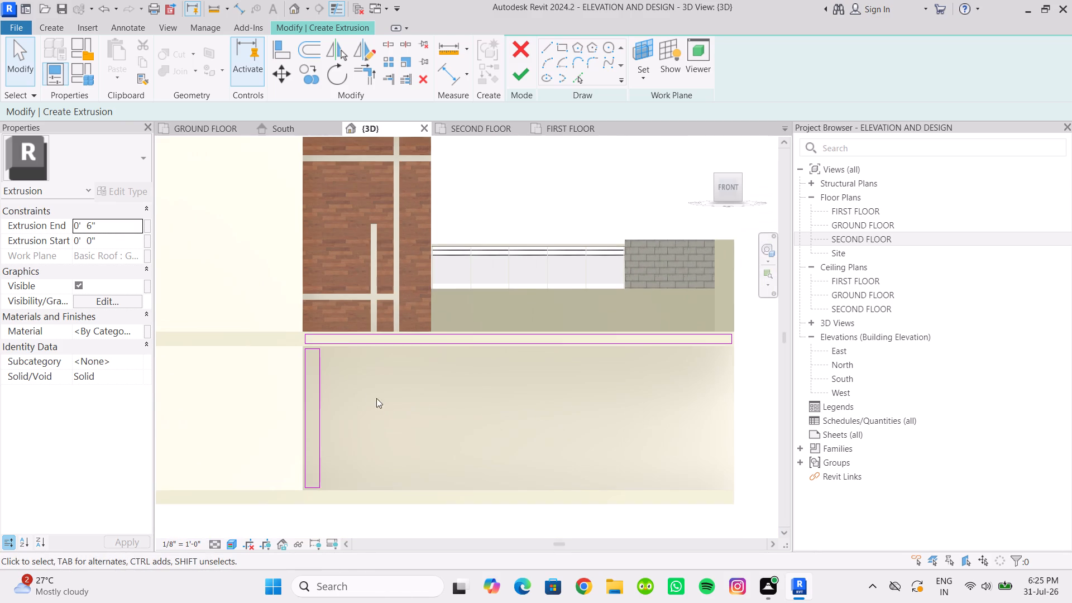
scroll(337, 351, "up", 6)
middle_click_drag(333, 368, 403, 362)
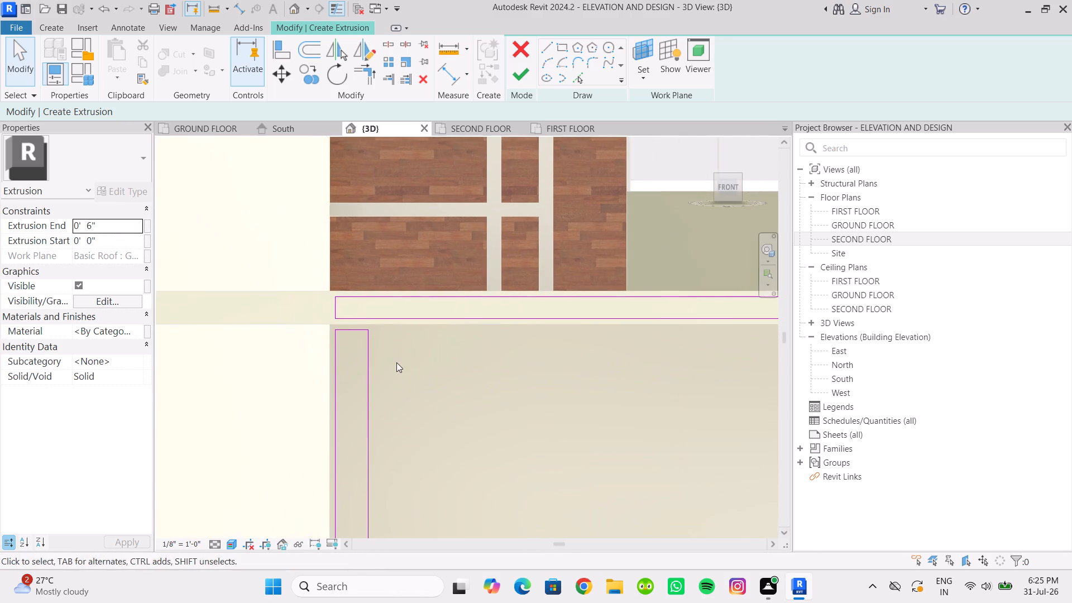
Set the width of the vertical rectangle beside the adjoining wall to 8 inches.
scroll(362, 381, "down", 3)
middle_click_drag(359, 398, 380, 302)
scroll(384, 443, "up", 4)
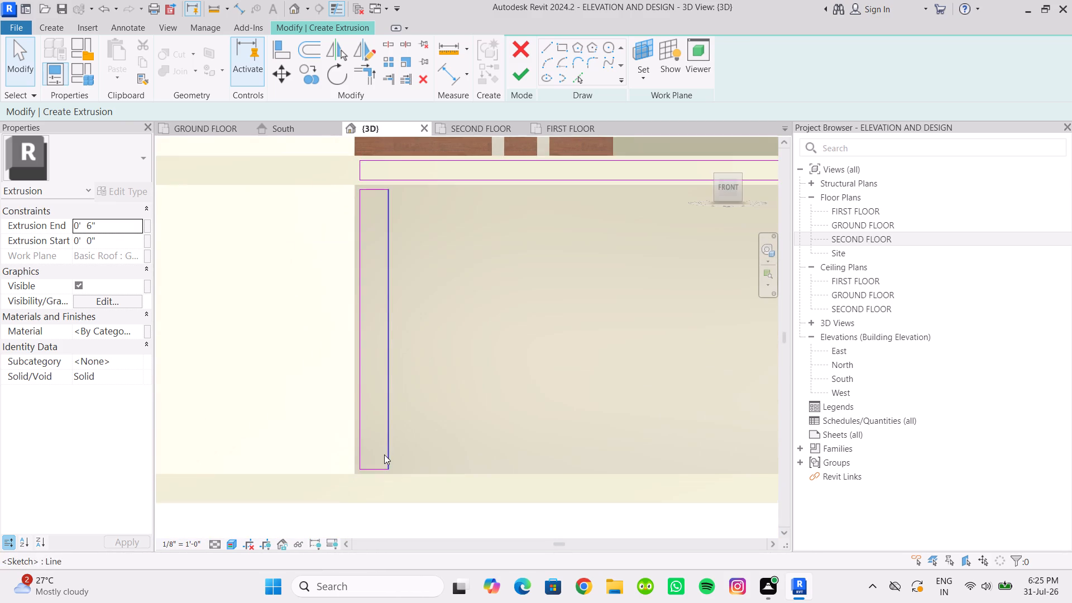
left_click(384, 454)
left_click(369, 495)
type("8\"")
scroll(439, 436, "down", 3)
left_click(447, 519)
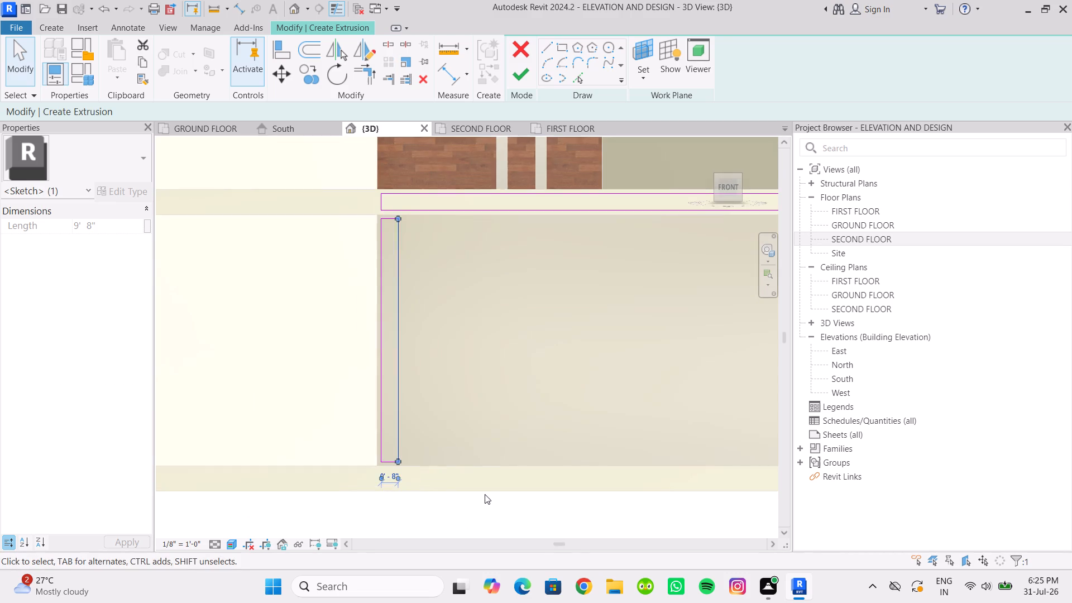
Sketch a vertical rectangle without offset under the slab outline's free end, from first floor to ground floor level, 10'-0" high and about 9 inches wide.
scroll(485, 494, "down", 3)
middle_click_drag(448, 494, 262, 491)
scroll(521, 459, "down", 1)
middle_click_drag(519, 457, 389, 463)
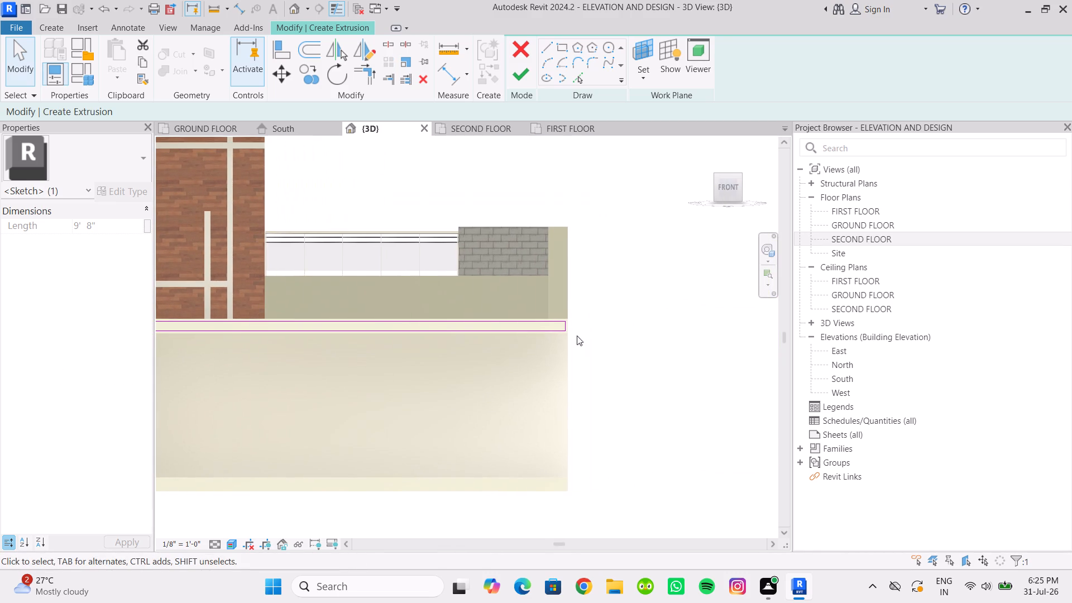
left_click(563, 54)
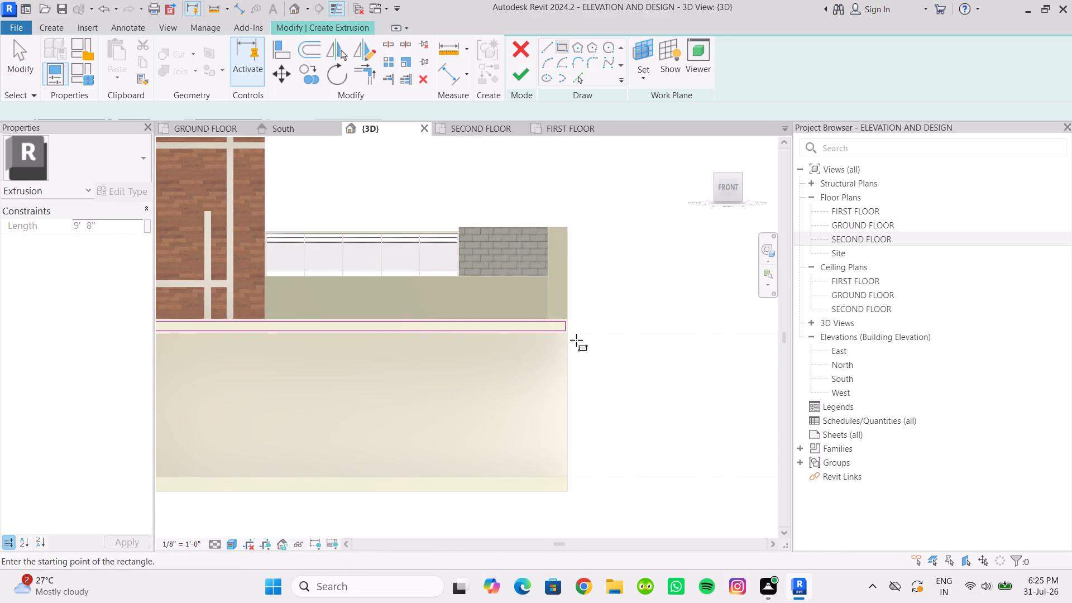
scroll(573, 346, "up", 4)
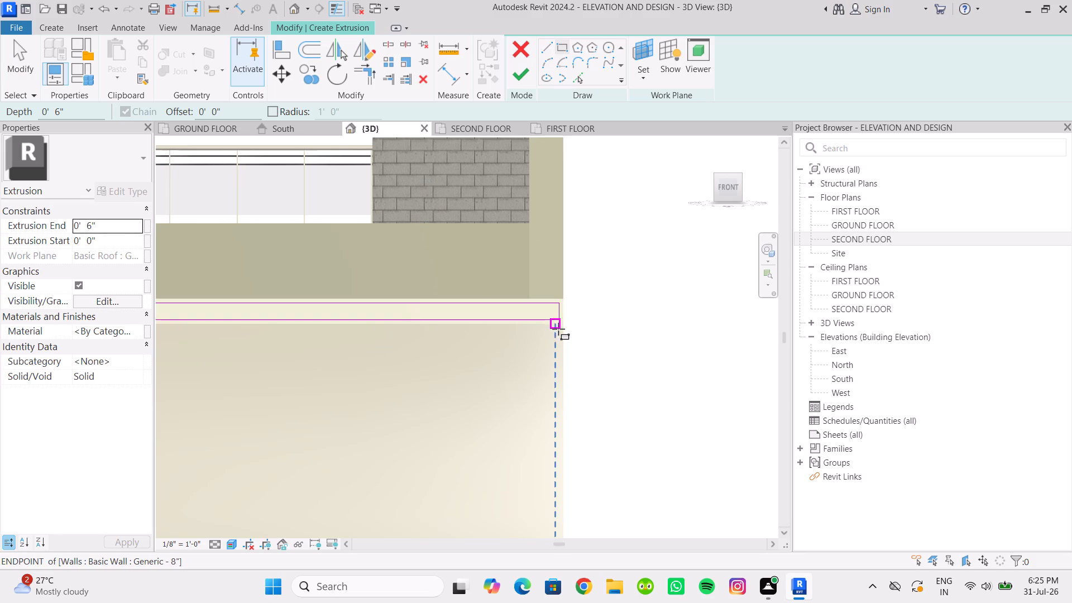
scroll(558, 329, "up", 8)
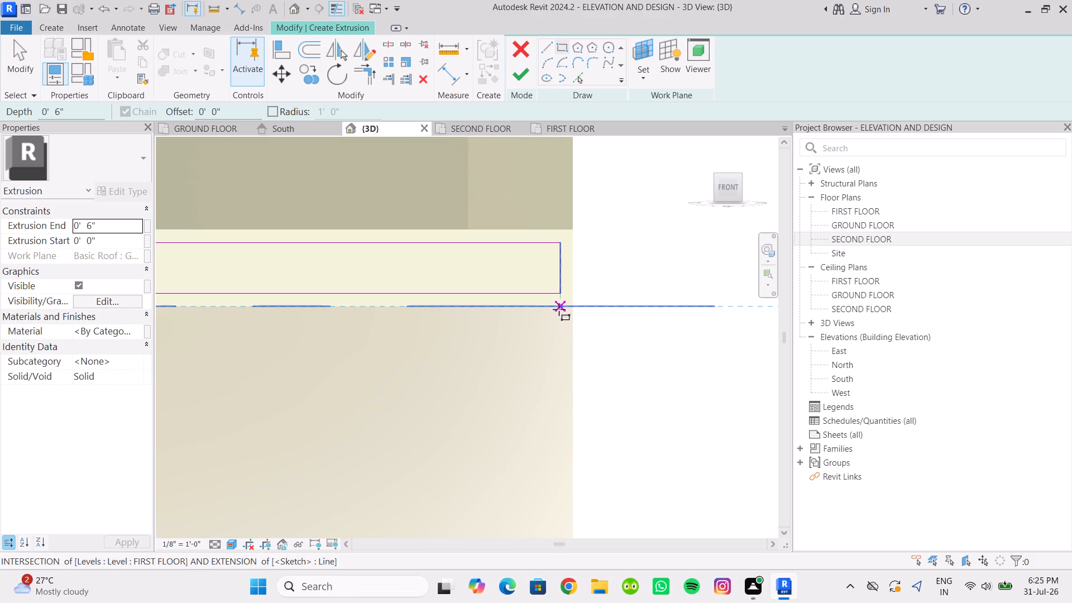
left_click(559, 309)
scroll(515, 394, "down", 6)
middle_click_drag(514, 406, 532, 311)
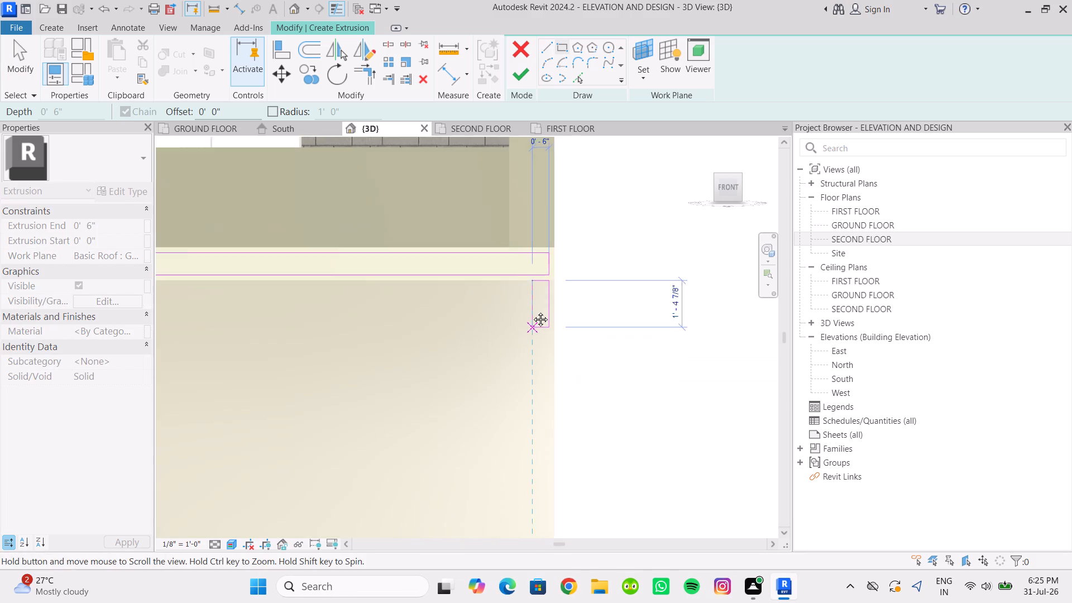
middle_click_drag(532, 311, 532, 307)
middle_click_drag(519, 456, 513, 373)
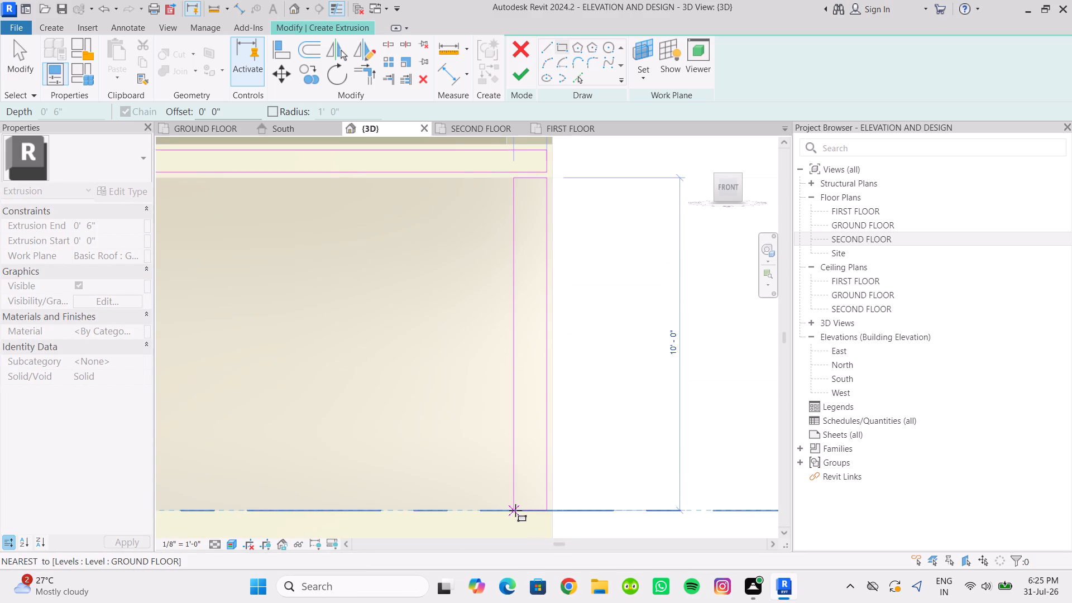
left_click(523, 512)
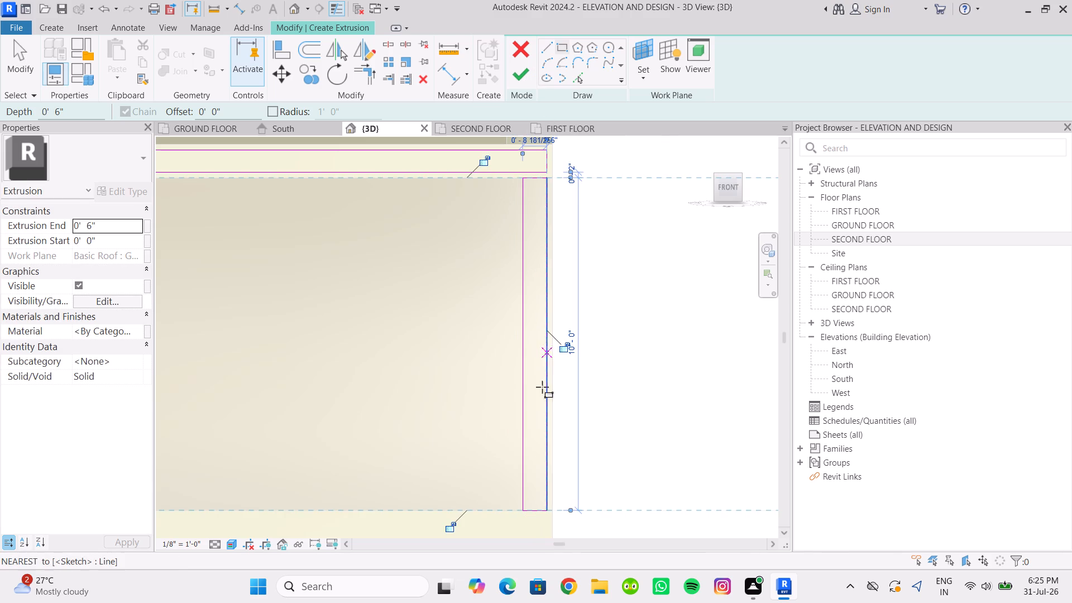
key("Escape")
key("Escape")
Set the width of the vertical rectangle at the slab's free end to 8 inches.
left_click(525, 495)
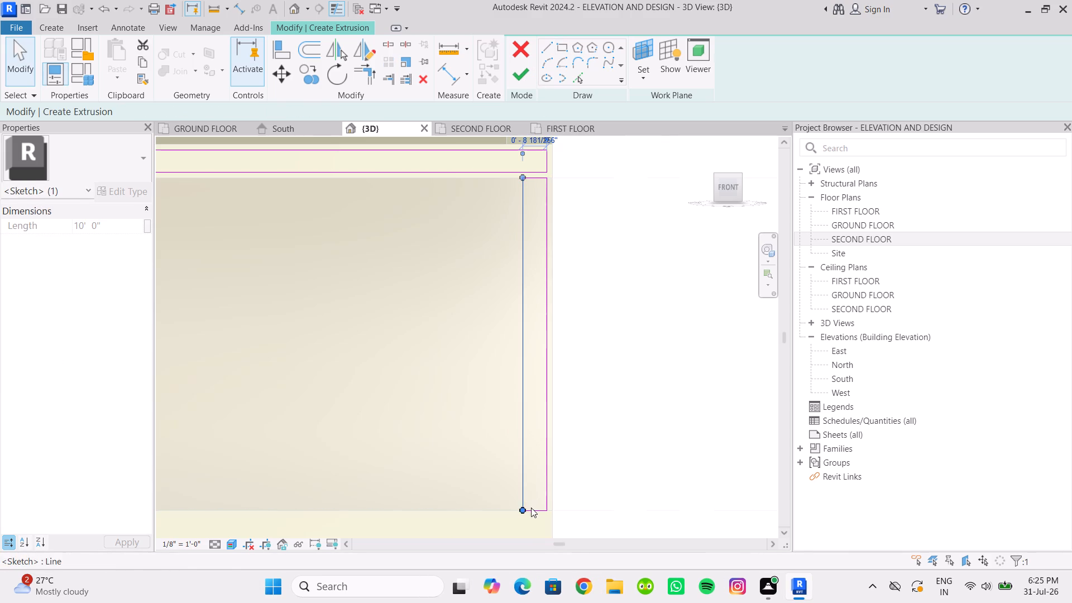
middle_click_drag(544, 415, 557, 537)
scroll(557, 274, "up", 4)
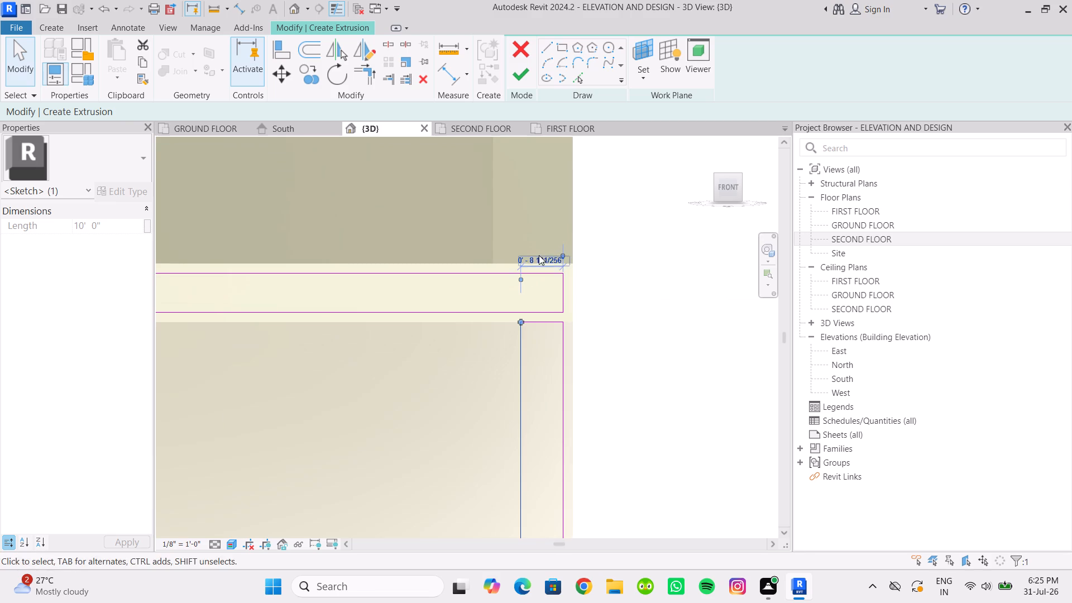
left_click(539, 255)
type("8\"")
left_click(688, 377)
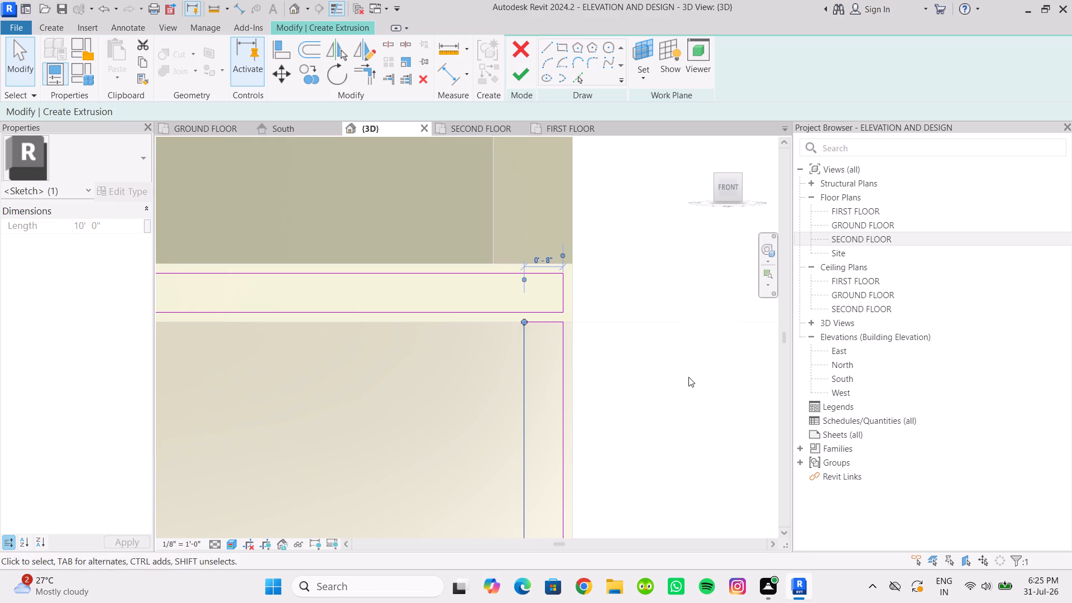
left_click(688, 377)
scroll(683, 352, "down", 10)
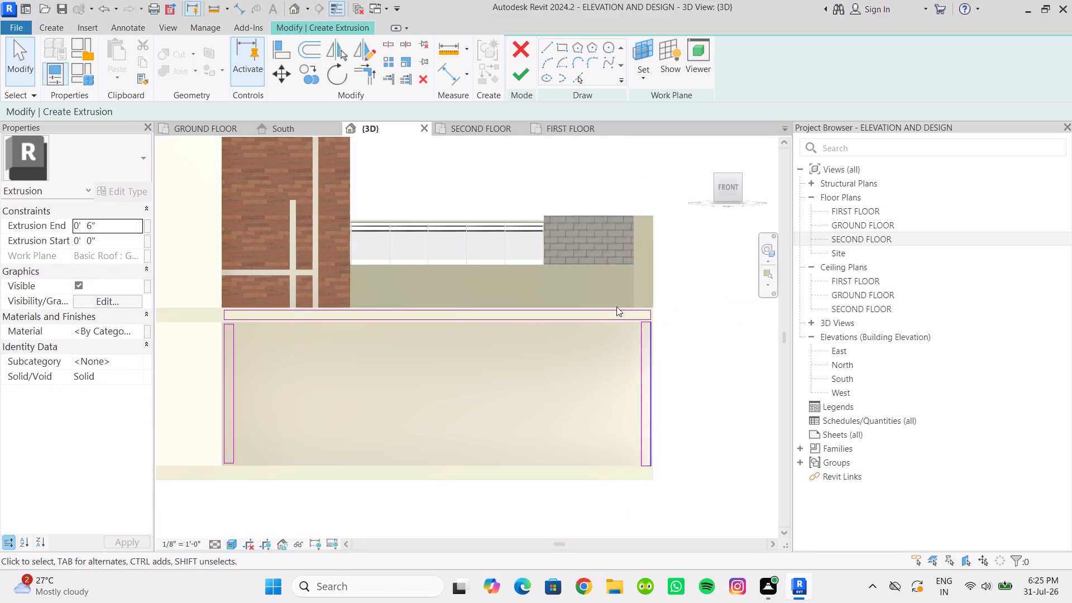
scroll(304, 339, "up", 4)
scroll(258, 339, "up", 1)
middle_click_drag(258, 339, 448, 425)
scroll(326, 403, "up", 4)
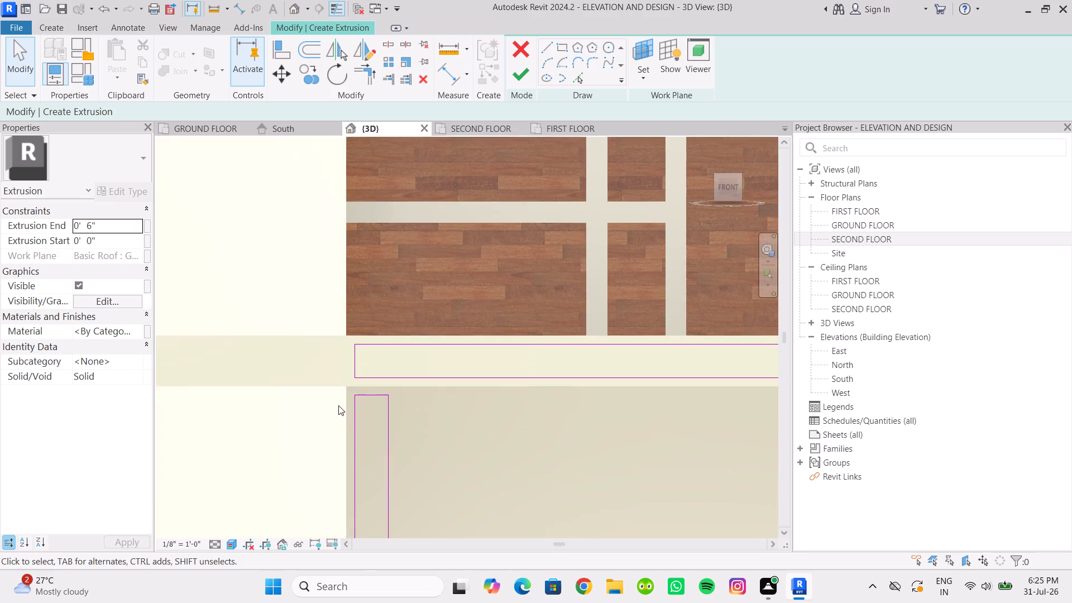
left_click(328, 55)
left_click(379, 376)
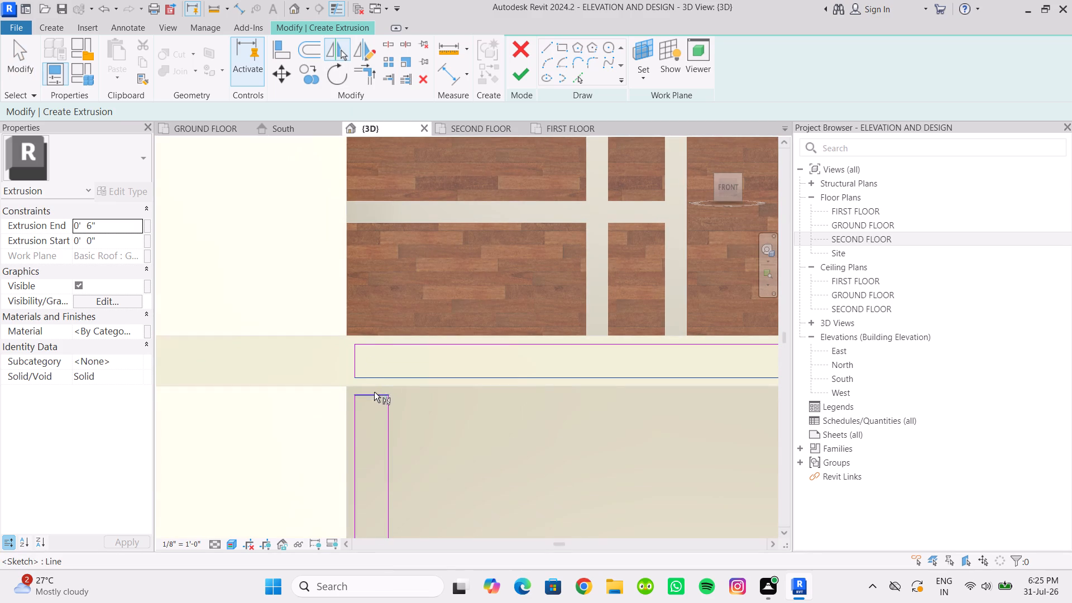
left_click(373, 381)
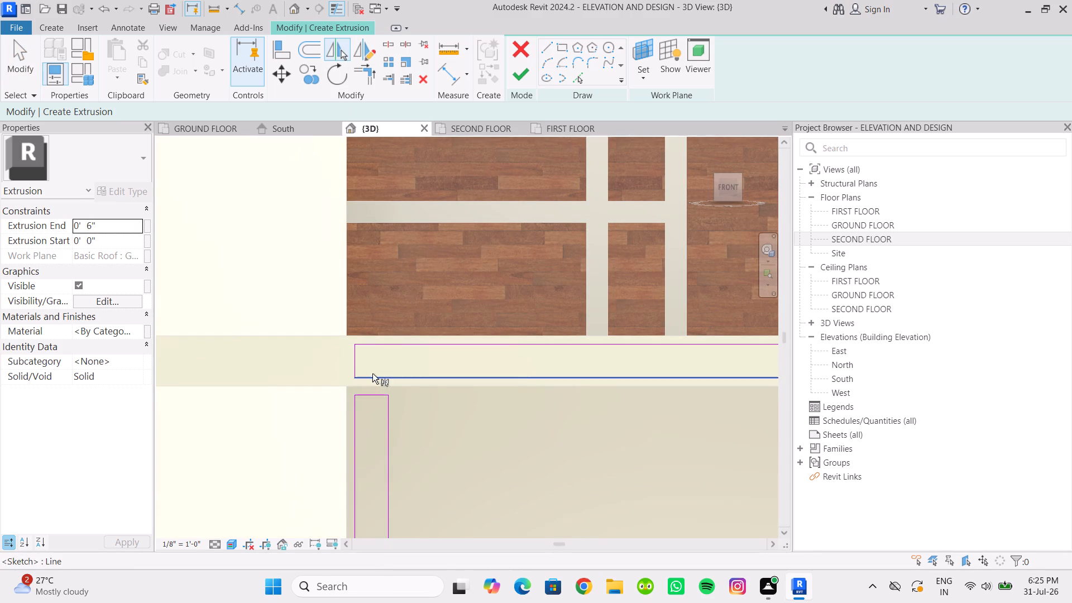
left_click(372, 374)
Finish the extrusion sketch made of the horizontal slab strip and the two vertical side strips.
left_click(514, 74)
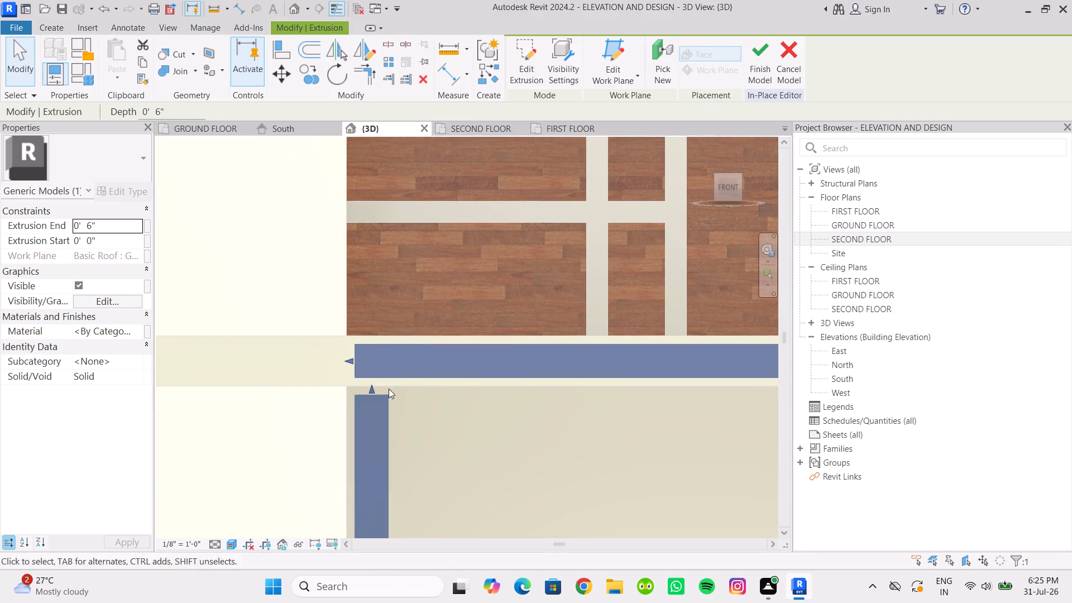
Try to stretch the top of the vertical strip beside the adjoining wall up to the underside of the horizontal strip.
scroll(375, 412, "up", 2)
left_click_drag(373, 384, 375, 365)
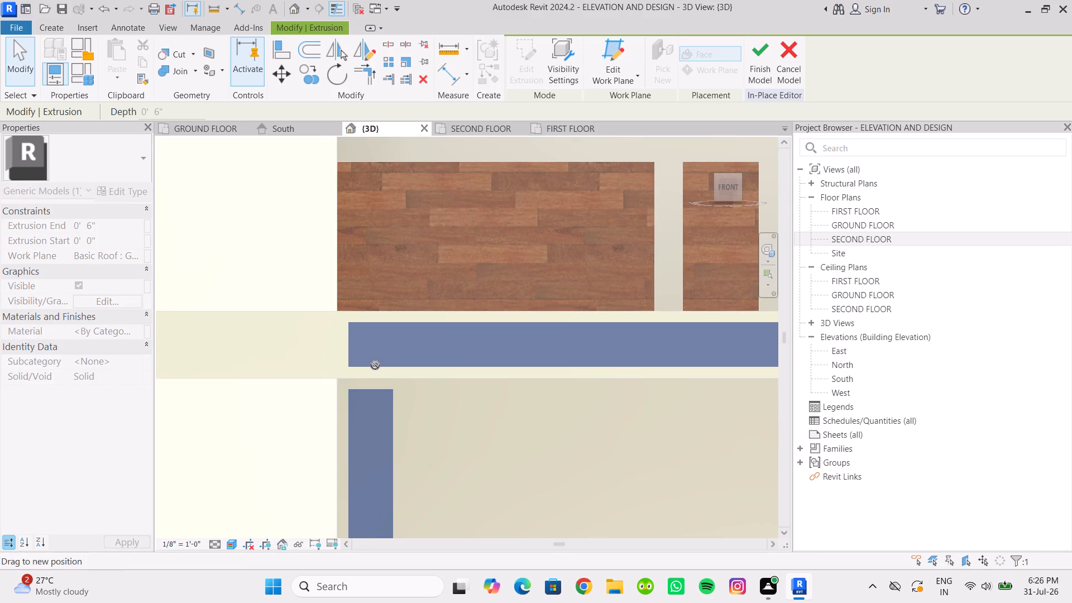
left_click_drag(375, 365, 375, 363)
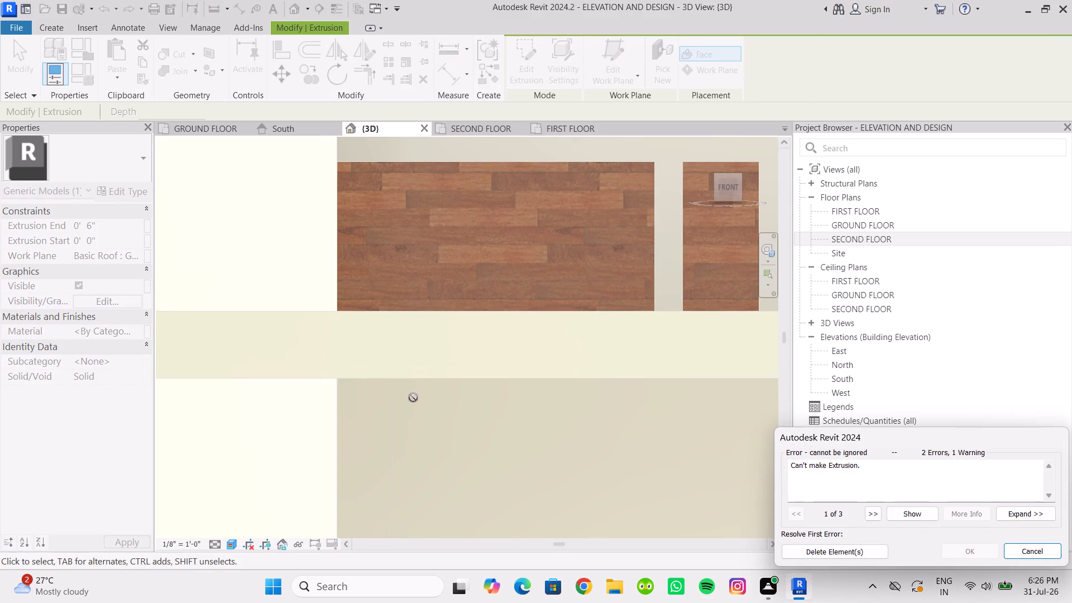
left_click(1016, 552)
Stretch the upper edge of the extrusion's horizontal strip up to the slab's top edge beneath the balcony.
scroll(509, 447, "down", 13)
middle_click_drag(504, 445, 362, 386)
scroll(376, 399, "down", 2)
scroll(535, 418, "up", 4)
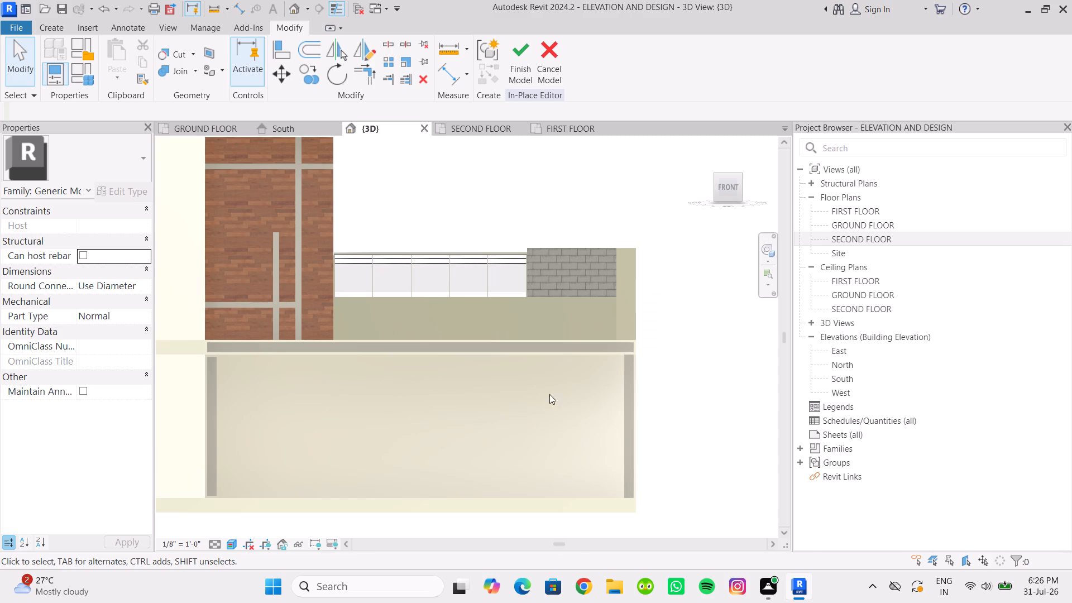
scroll(603, 360, "up", 3)
left_click(616, 341)
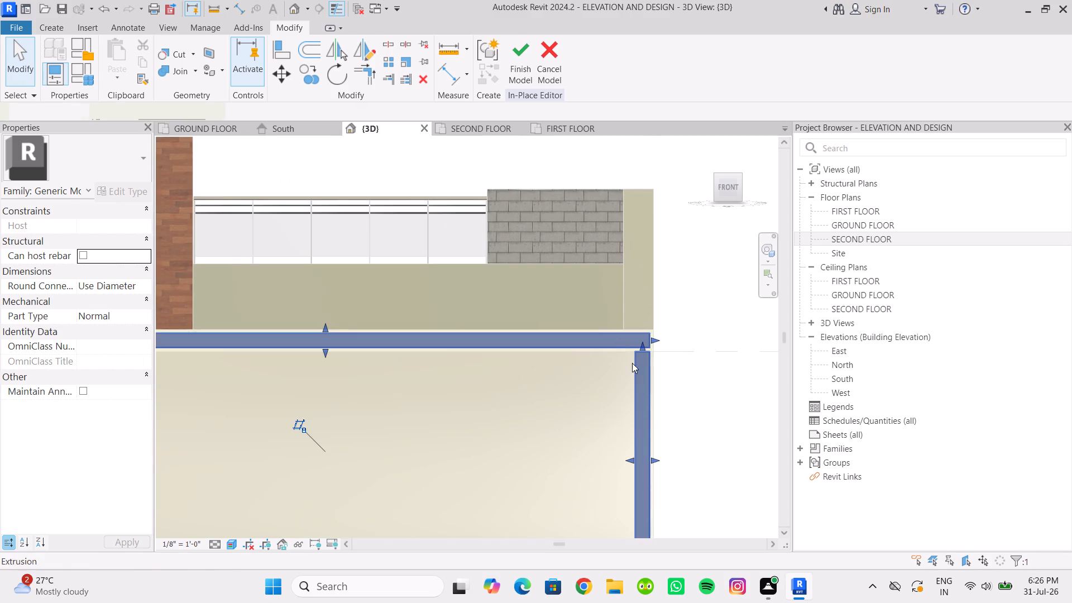
scroll(407, 351, "down", 1)
scroll(341, 343, "up", 5)
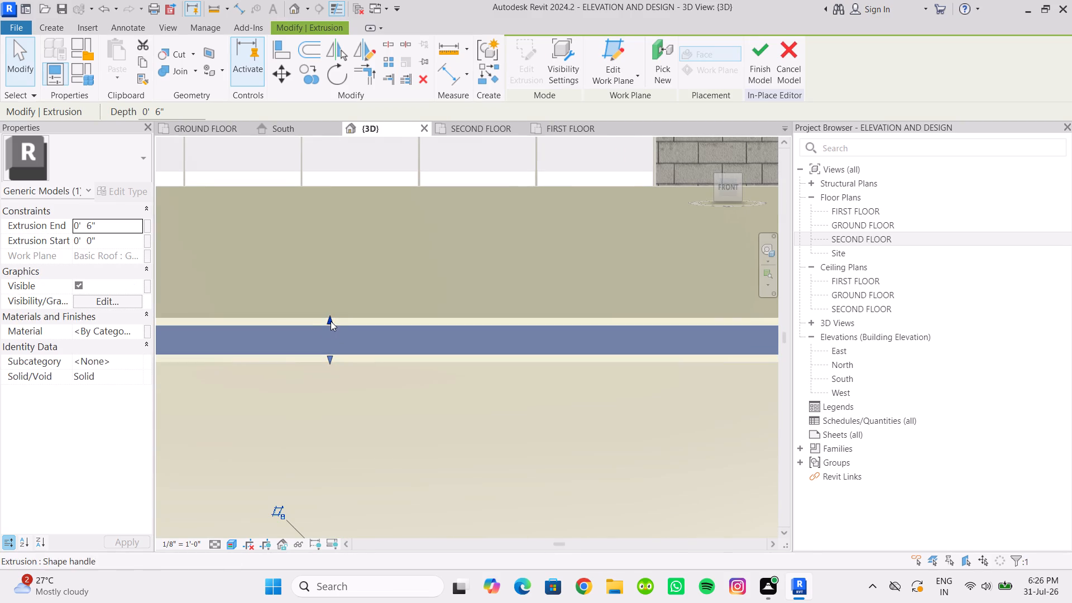
left_click(331, 321)
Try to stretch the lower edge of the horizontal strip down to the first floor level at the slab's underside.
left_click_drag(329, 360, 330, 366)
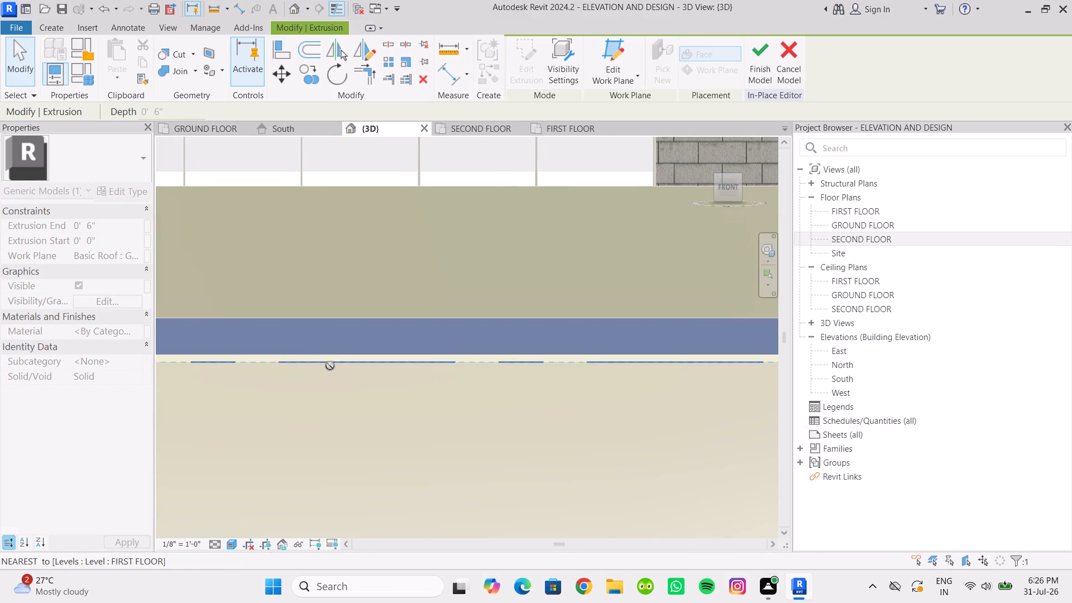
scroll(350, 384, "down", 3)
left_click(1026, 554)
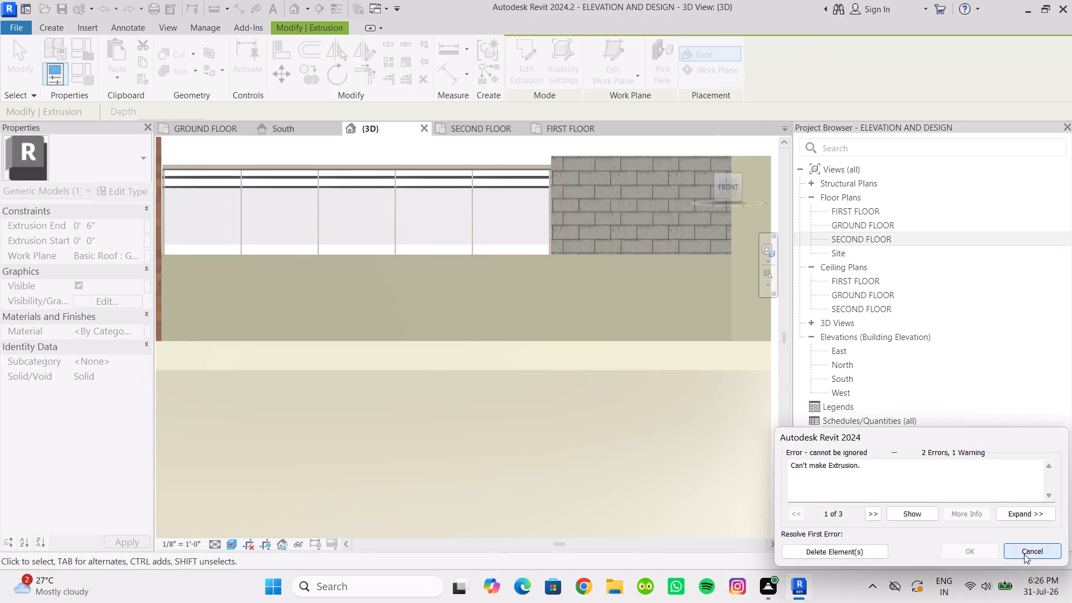
Stretch the top of the vertical strip beside the adjoining wall up to meet the horizontal strip's underside.
scroll(385, 371, "down", 3)
middle_click_drag(391, 375, 528, 397)
scroll(463, 396, "down", 3)
middle_click_drag(324, 403, 462, 400)
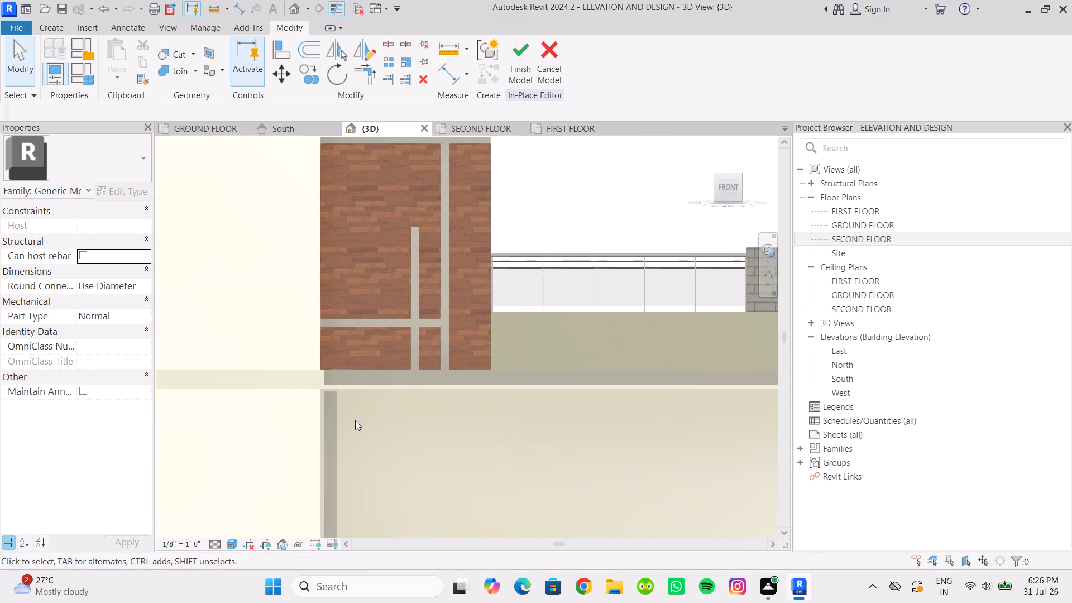
scroll(345, 421, "up", 4)
scroll(316, 376, "up", 3)
left_click(323, 368)
scroll(323, 367, "up", 4)
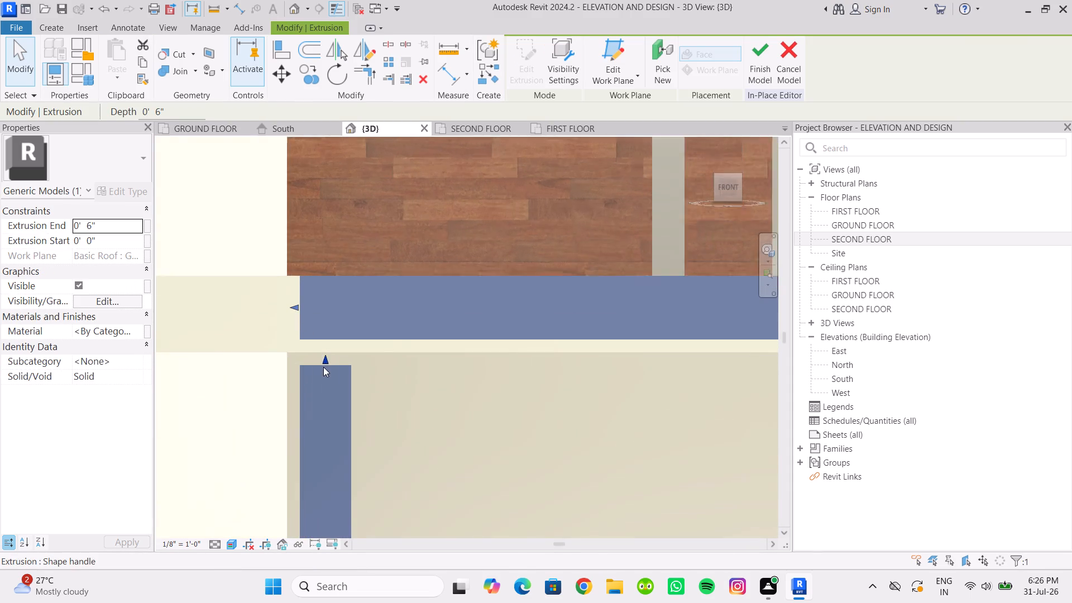
left_click_drag(324, 357, 327, 341)
Stretch the top of the vertical strip at the slab's free end up to meet the horizontal strip.
scroll(347, 356, "down", 15)
middle_click_drag(423, 405, 278, 398)
scroll(597, 411, "up", 2)
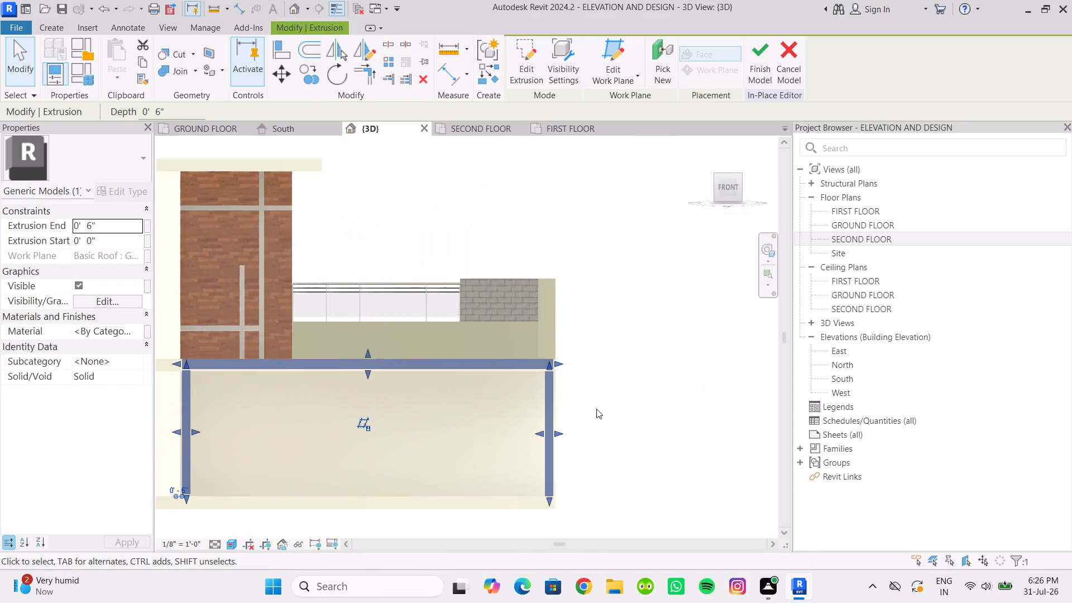
scroll(596, 409, "up", 2)
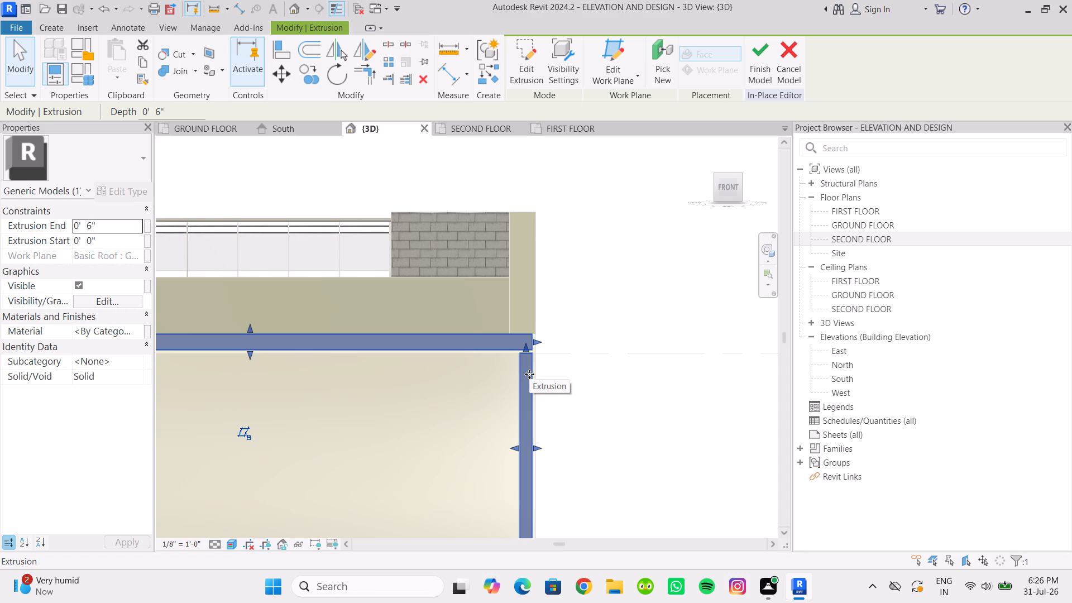
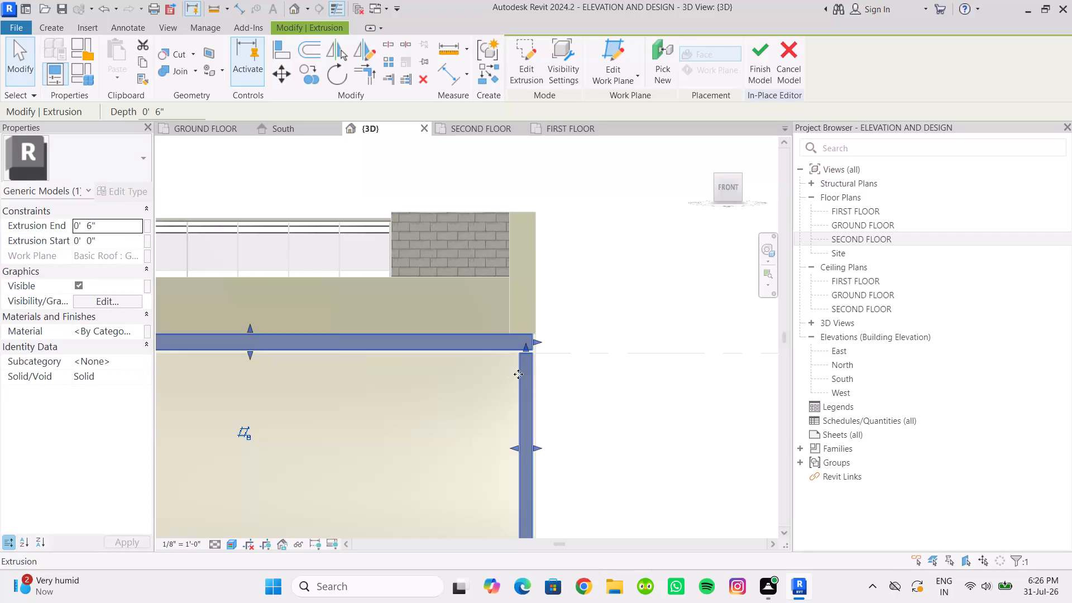
Finish the in-place model of the frame around the ground floor opening.
scroll(537, 315, "up", 10)
scroll(532, 418, "up", 4)
left_click_drag(506, 403, 501, 401)
left_click(758, 70)
scroll(673, 286, "down", 9)
left_click(654, 172)
Delete the finished frame model beneath the balcony and around the ground floor opening.
scroll(615, 332, "down", 2)
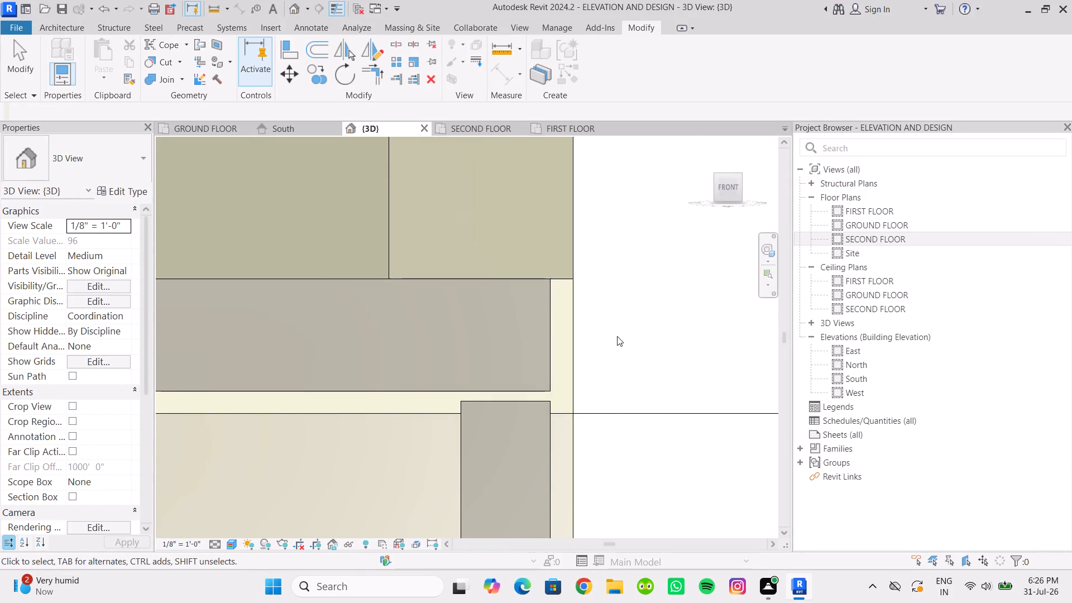
scroll(617, 336, "down", 18)
scroll(461, 385, "up", 5)
scroll(252, 353, "up", 2)
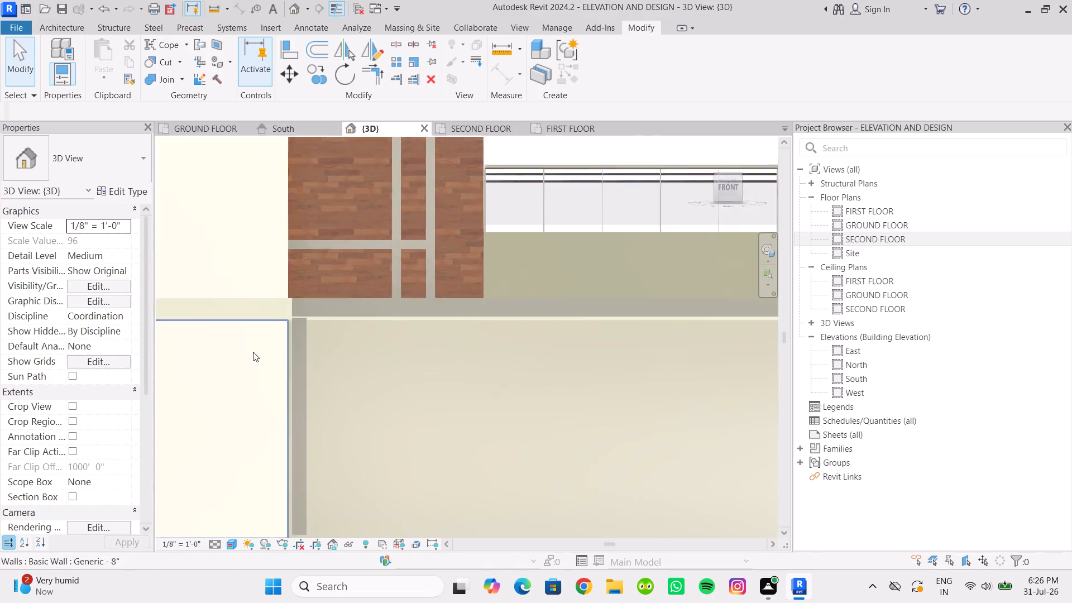
scroll(253, 352, "up", 4)
scroll(425, 326, "down", 11)
middle_click_drag(444, 279, 449, 318)
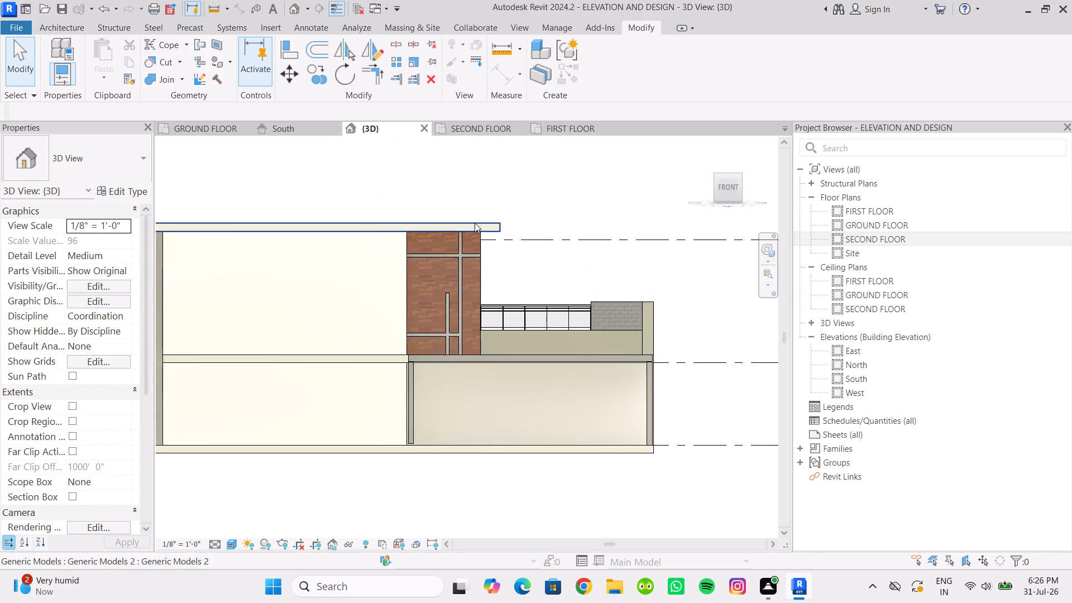
scroll(435, 377, "up", 5)
middle_click_drag(439, 400, 424, 380)
scroll(319, 329, "up", 4)
left_click(444, 309)
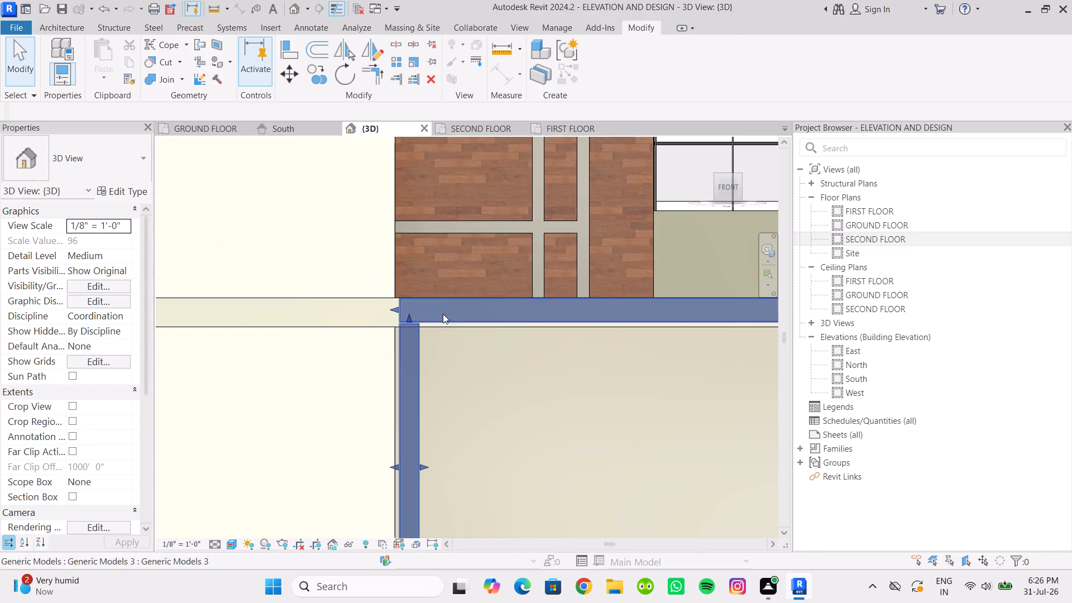
scroll(451, 428, "down", 4)
middle_click_drag(453, 430, 390, 367)
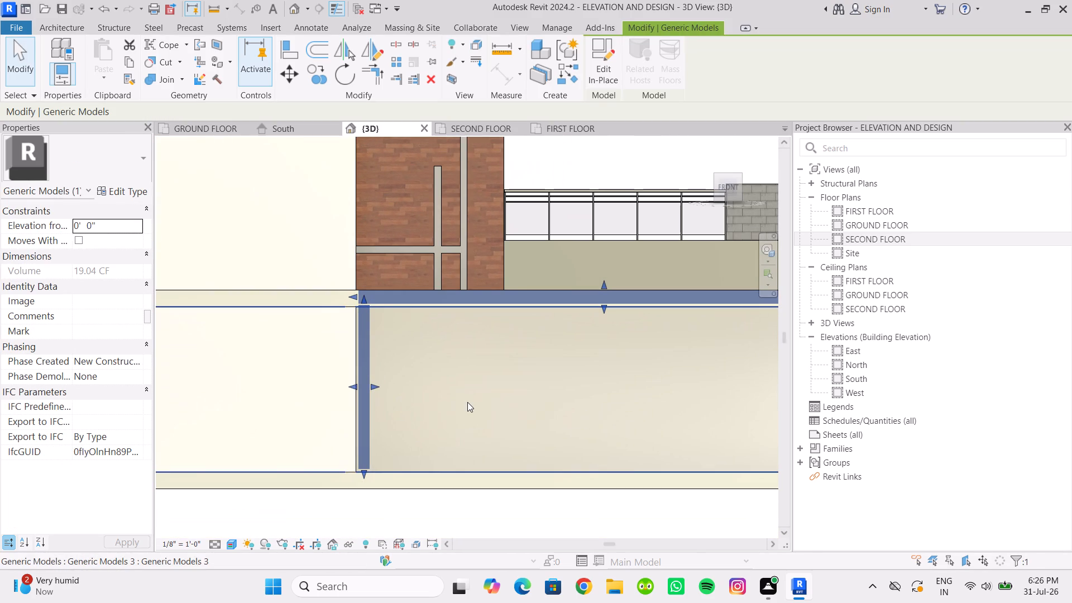
key("Delete")
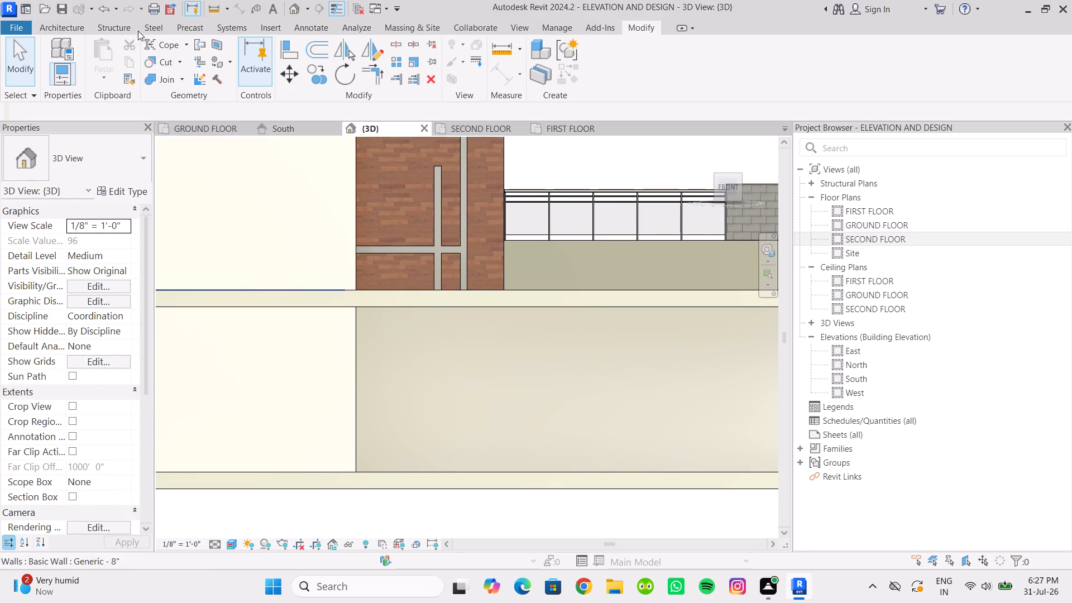
Start a new in-place model in the Generic Models category, keeping the default name.
left_click(75, 27)
left_click(156, 80)
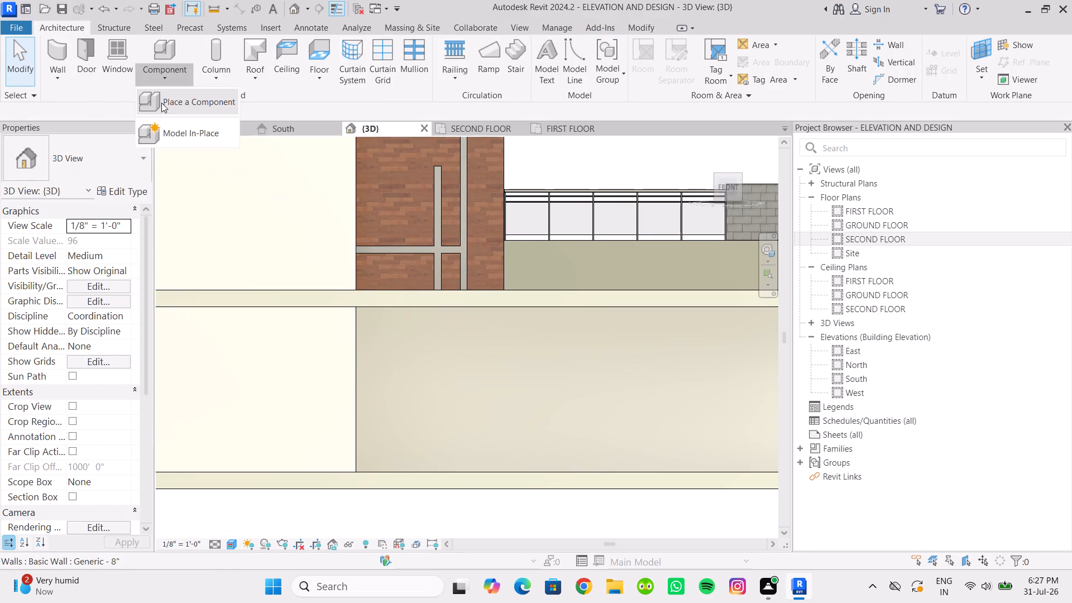
left_click(168, 135)
scroll(486, 269, "down", 7)
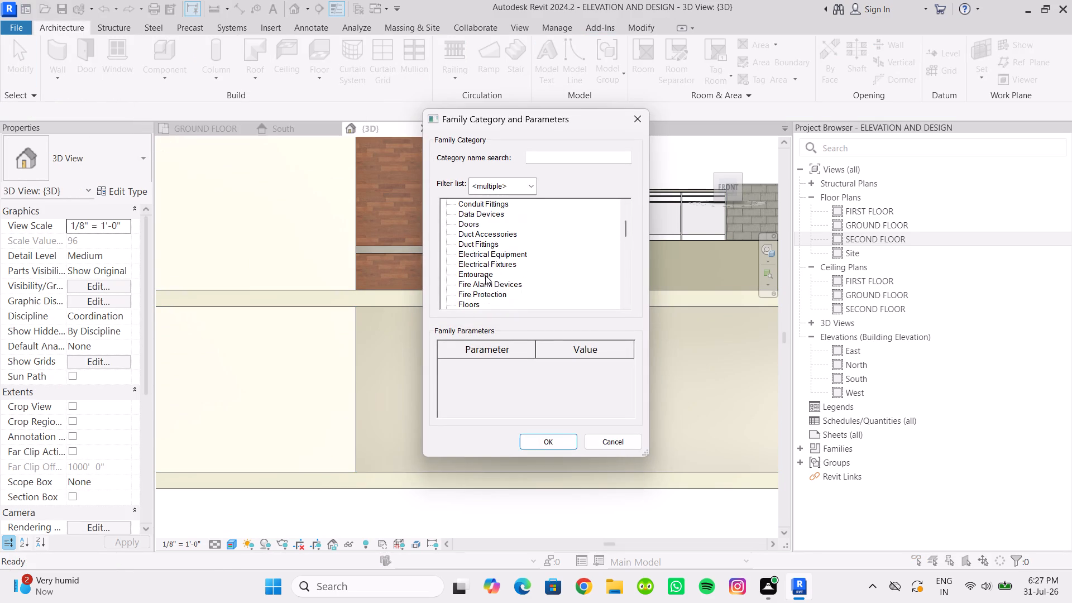
scroll(485, 275, "down", 8)
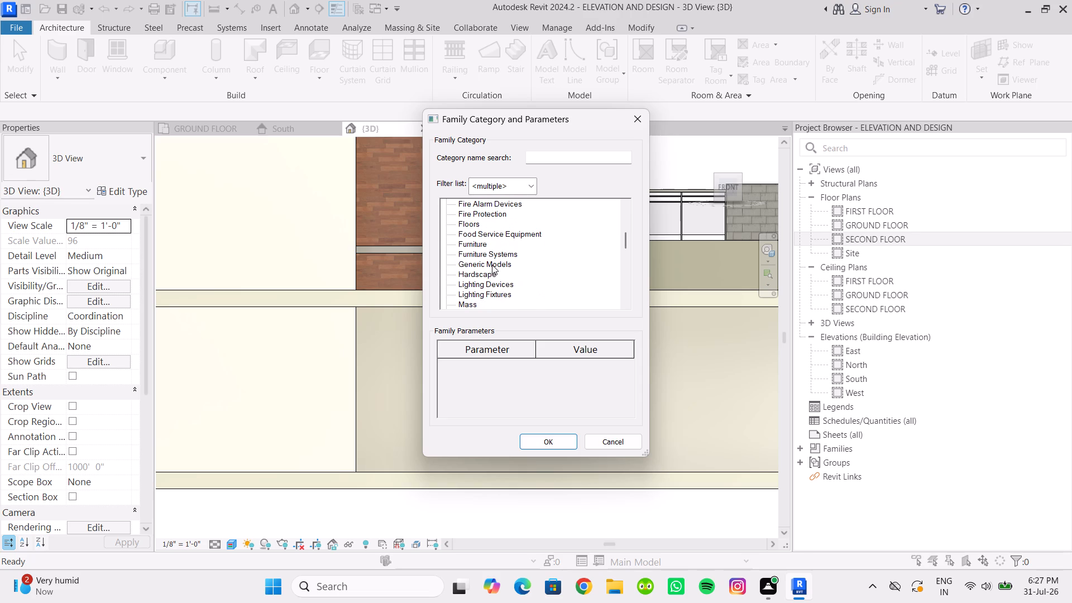
left_click(492, 265)
left_click(552, 446)
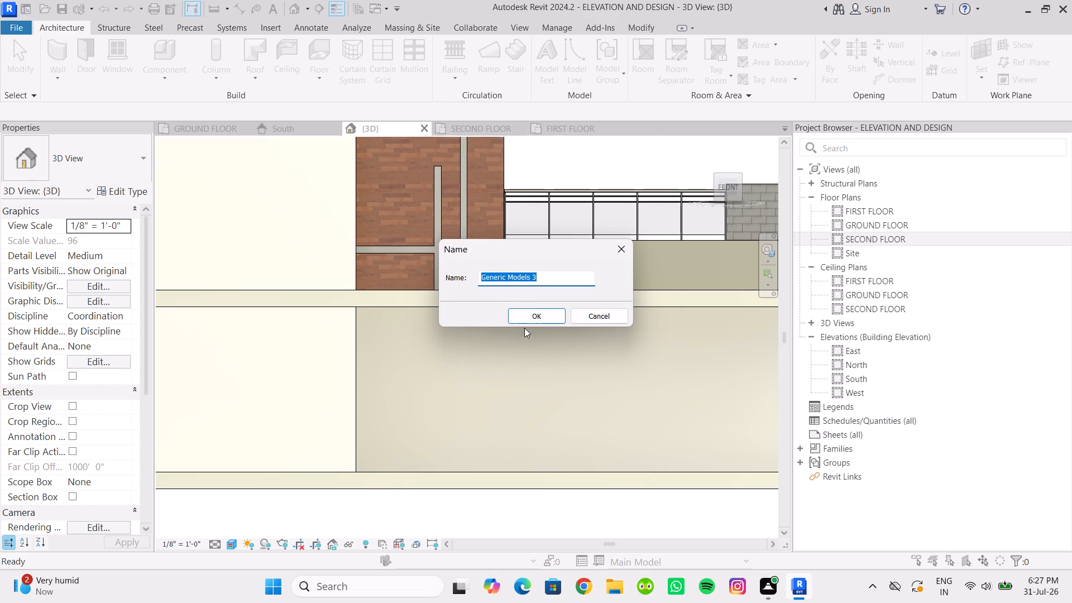
left_click(520, 318)
Start an extrusion and set its work plane on the front face of the roof slab beneath the balcony.
scroll(572, 388, "down", 2)
middle_click_drag(572, 388, 435, 405)
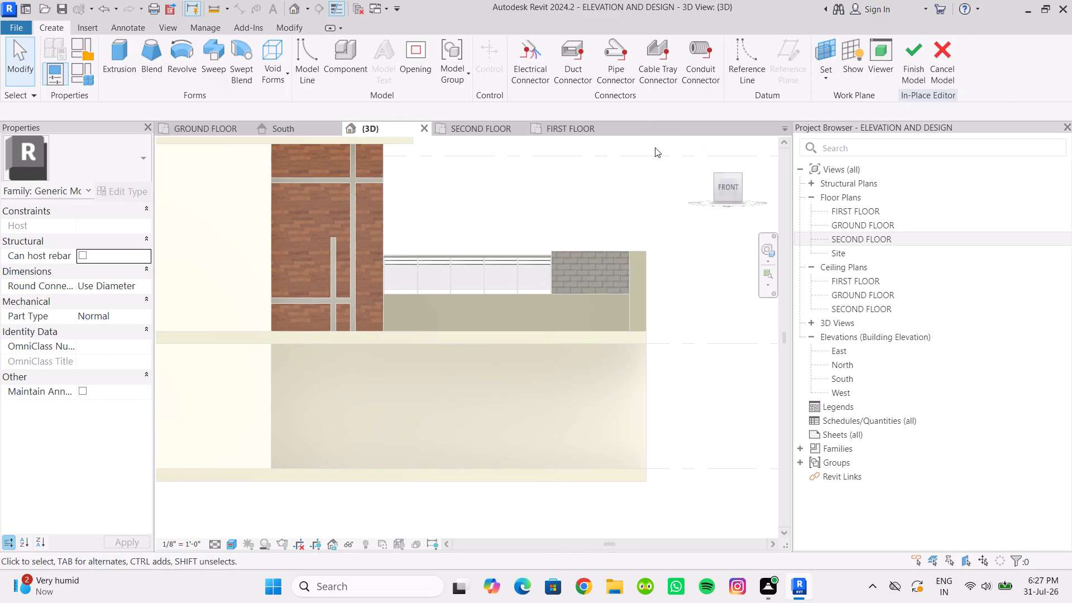
left_click(826, 81)
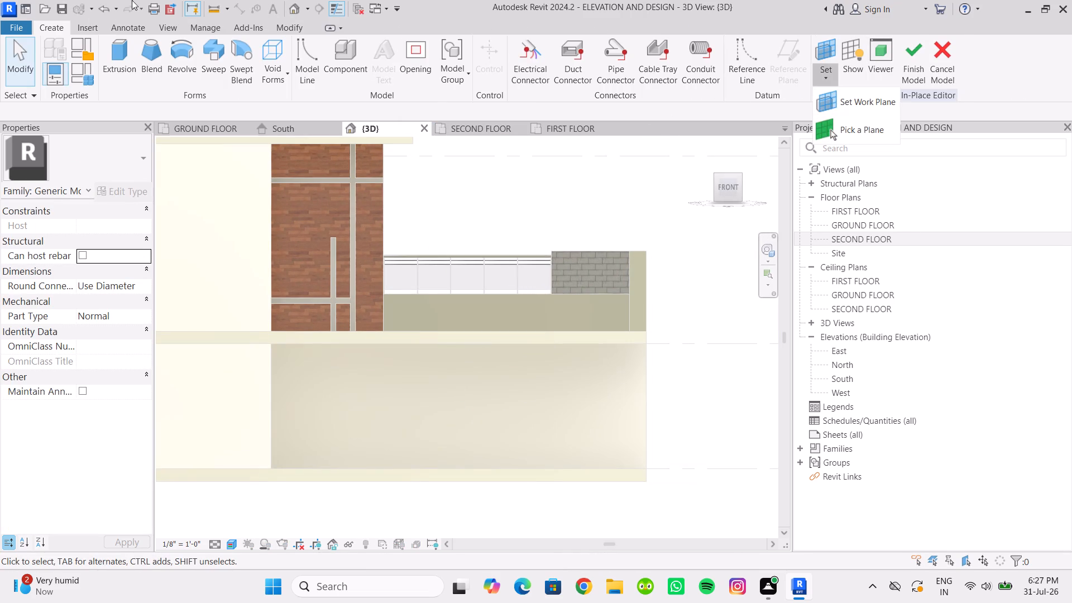
left_click(117, 50)
left_click(117, 54)
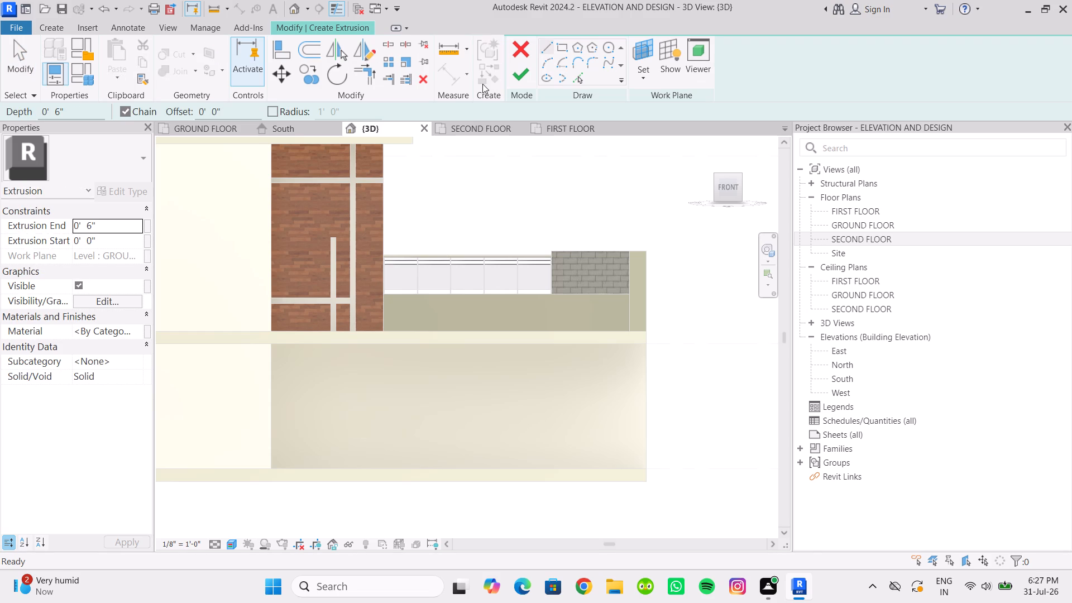
left_click(647, 76)
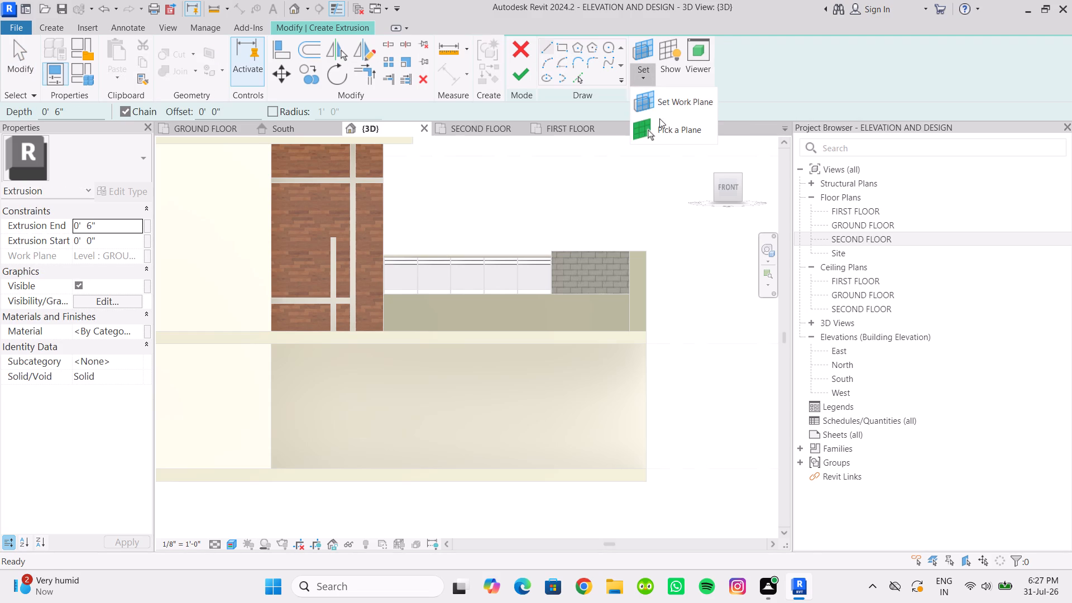
left_click(659, 131)
scroll(642, 352, "up", 4)
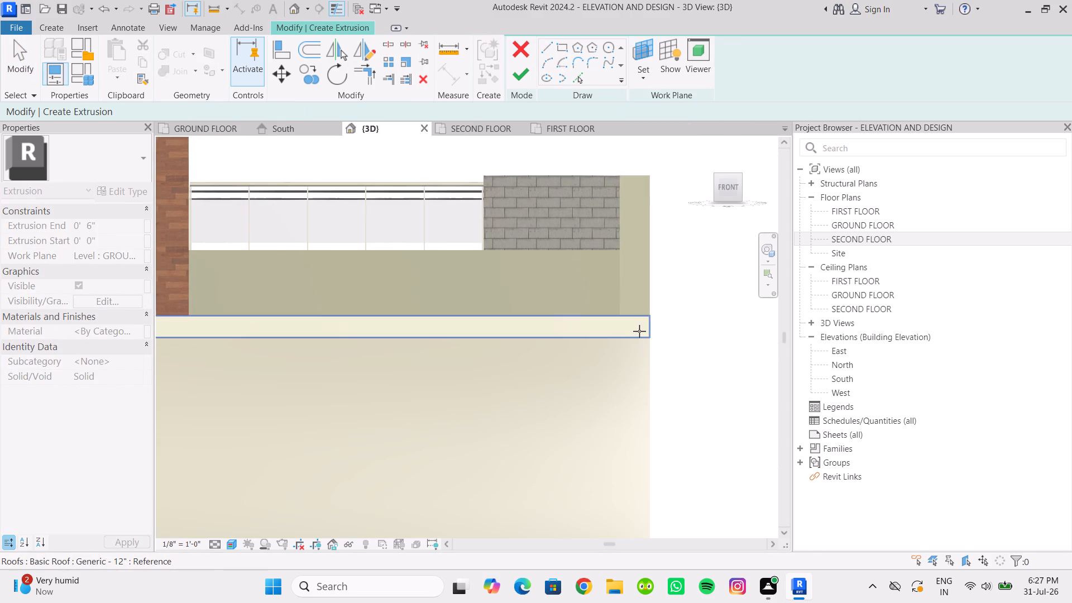
left_click(639, 331)
Sketch a 1' high rectangle over the slab edge, from its free top corner to the first floor level at the adjoining wall.
left_click(557, 52)
scroll(639, 291, "up", 4)
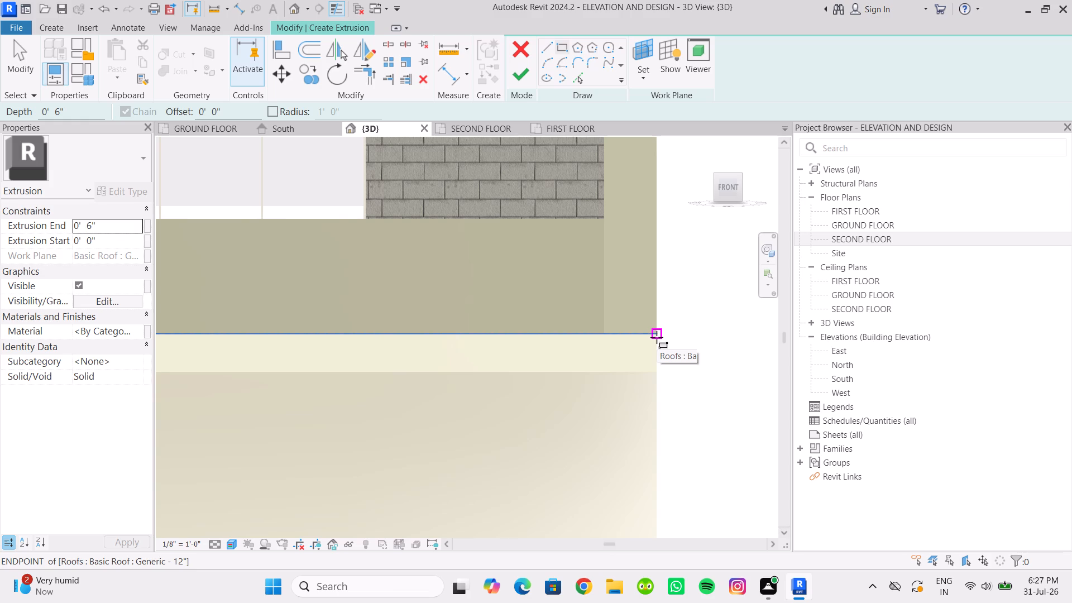
left_click(657, 337)
scroll(518, 371, "down", 3)
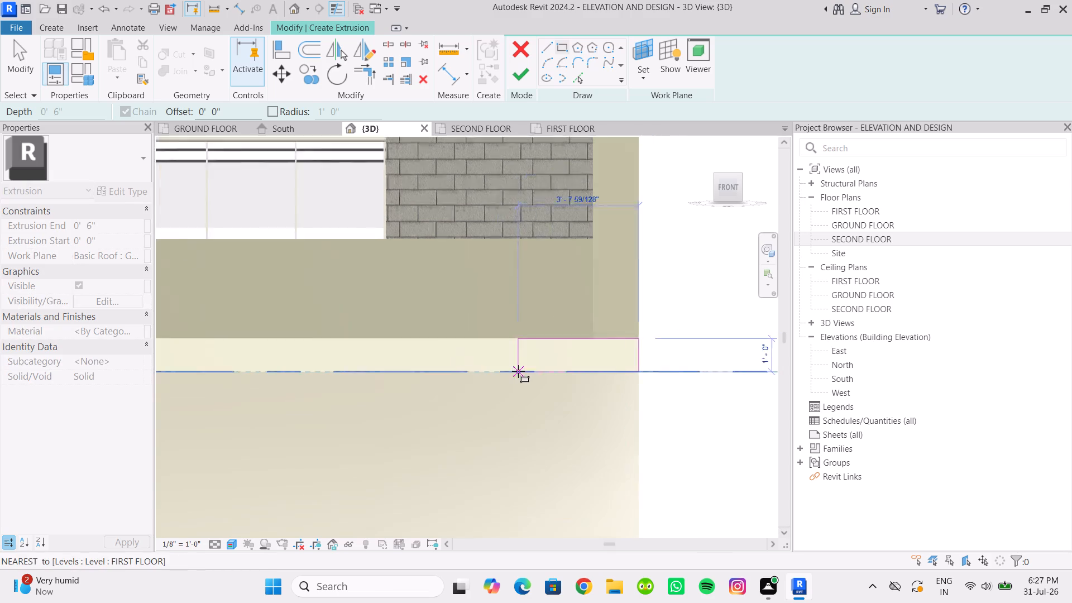
scroll(518, 371, "down", 2)
middle_click_drag(515, 372, 748, 373)
scroll(331, 371, "up", 4)
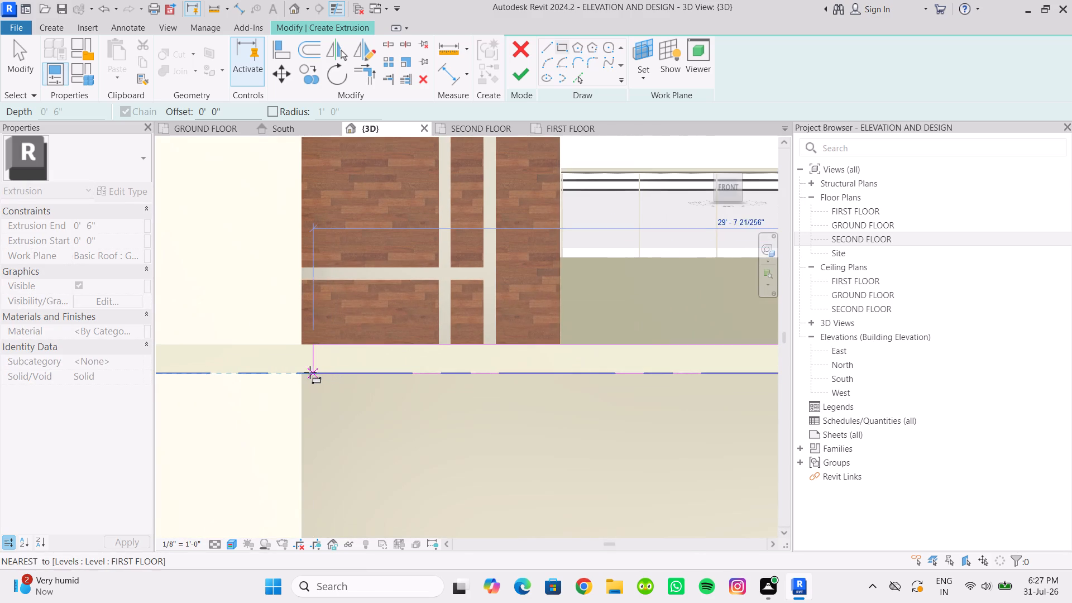
left_click(301, 372)
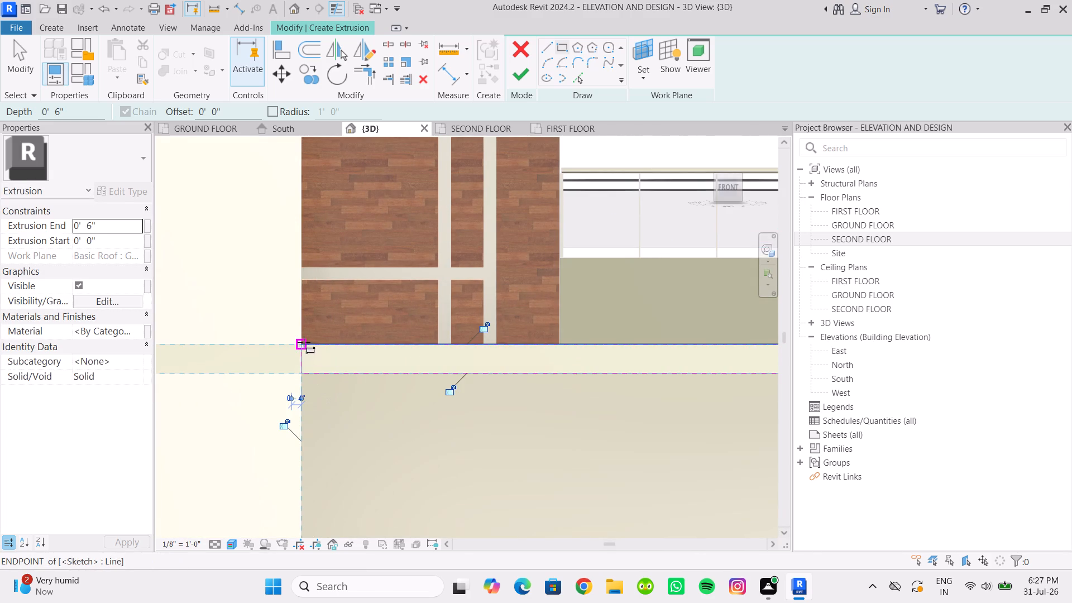
Sketch a vertical rectangle beside the adjoining wall, 11' high and about 1' wide, from the slab's top corner to ground floor level.
left_click(304, 342)
scroll(336, 423, "down", 4)
middle_click_drag(342, 435, 329, 289)
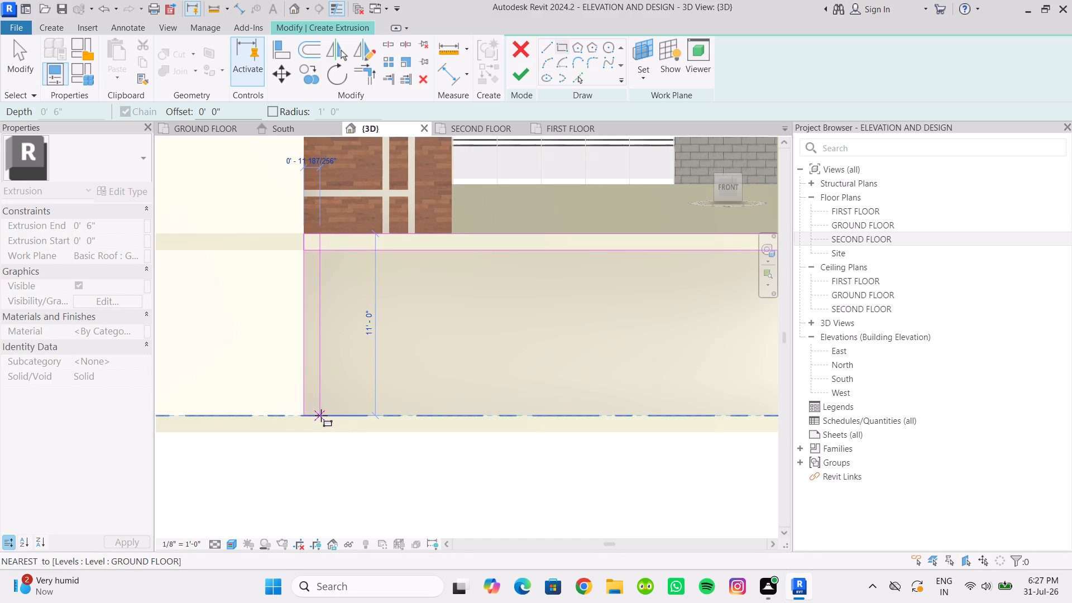
left_click(321, 415)
Sketch a vertical rectangle at the slab's free end, 11' high and about 1'-2" wide, from the top corner to ground floor level.
scroll(470, 401, "down", 2)
middle_click_drag(470, 401, 455, 407)
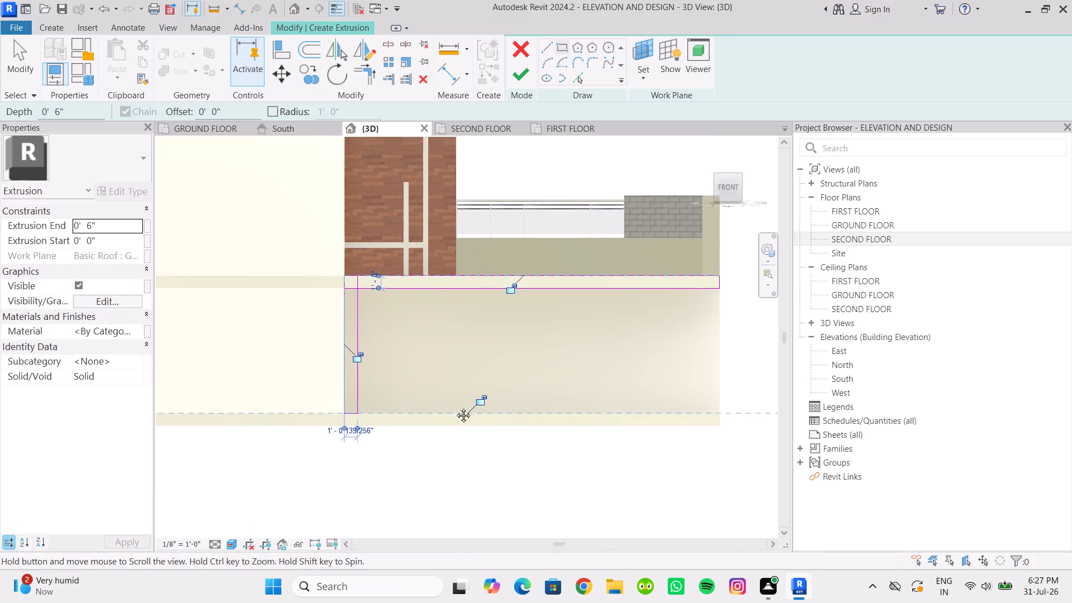
middle_click_drag(455, 407, 306, 439)
scroll(514, 331, "up", 3)
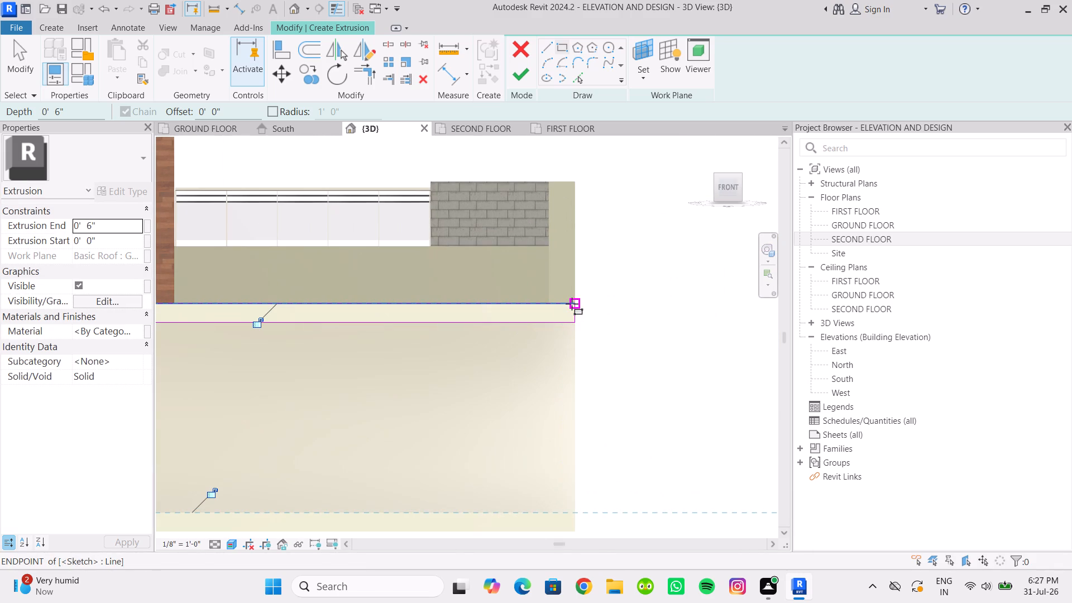
left_click(572, 304)
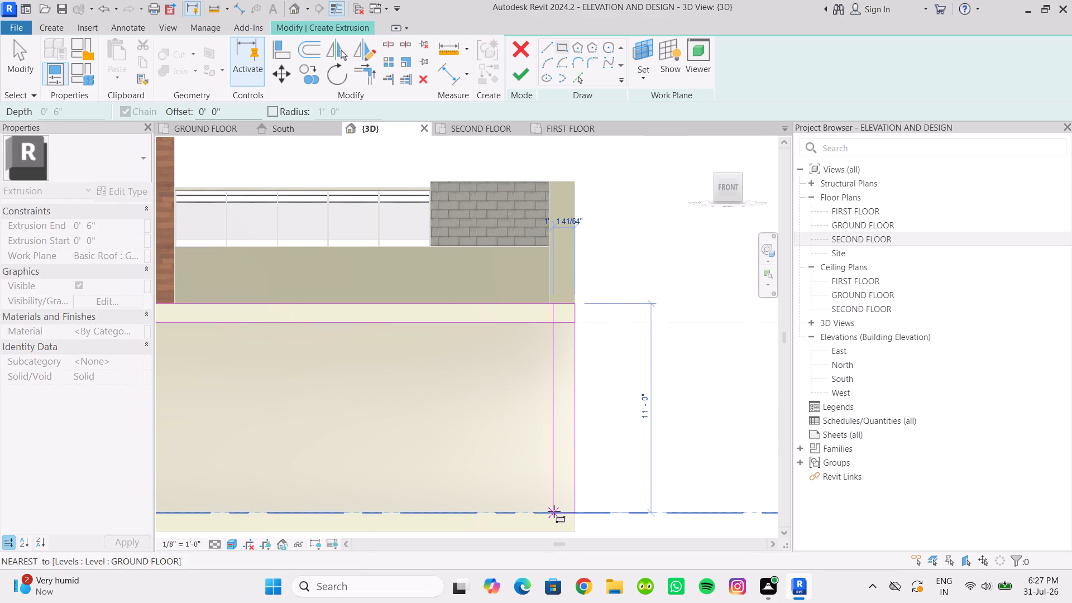
left_click(552, 511)
Set the width of the vertical rectangle at the slab's free end to 1'.
scroll(394, 350, "down", 2)
middle_click_drag(395, 352, 448, 380)
scroll(558, 309, "up", 4)
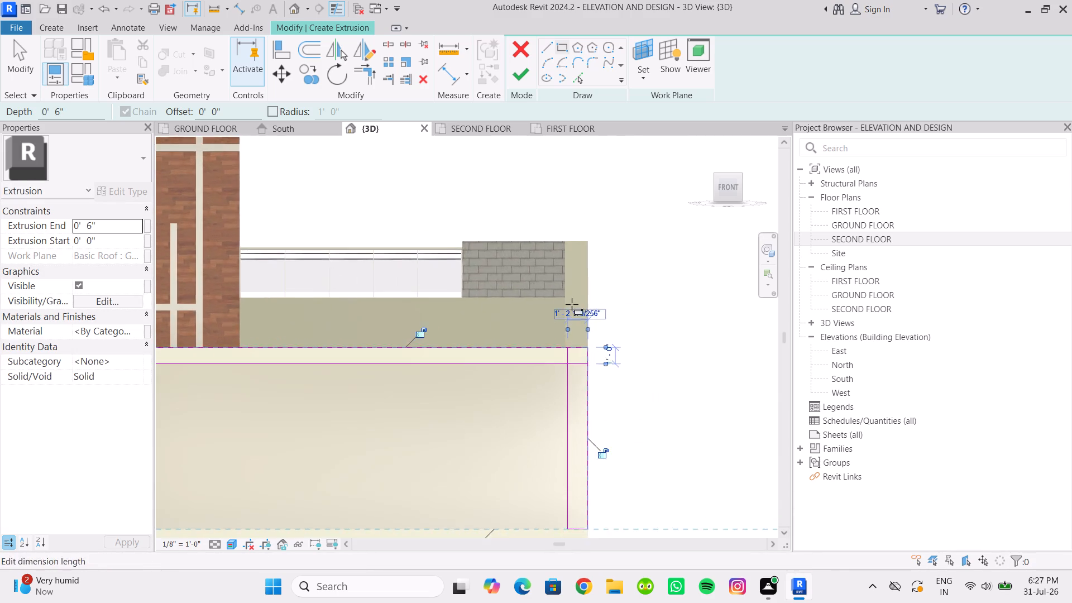
left_click(585, 319)
type("1'")
left_click(524, 448)
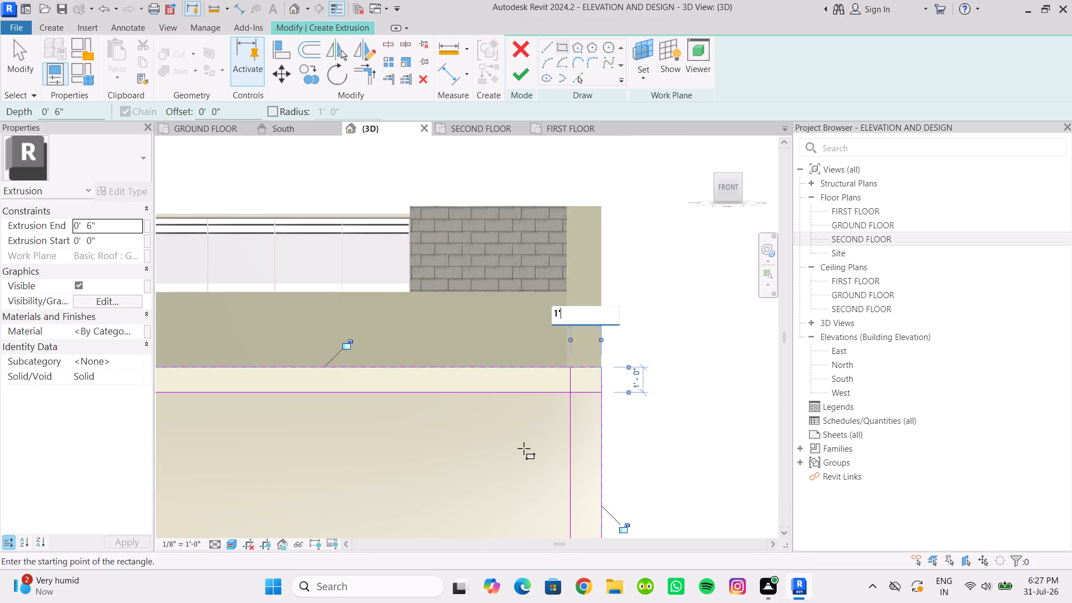
Set the width of the vertical rectangle beside the adjoining wall to 1'.
scroll(526, 452, "down", 3)
middle_click_drag(533, 450, 841, 399)
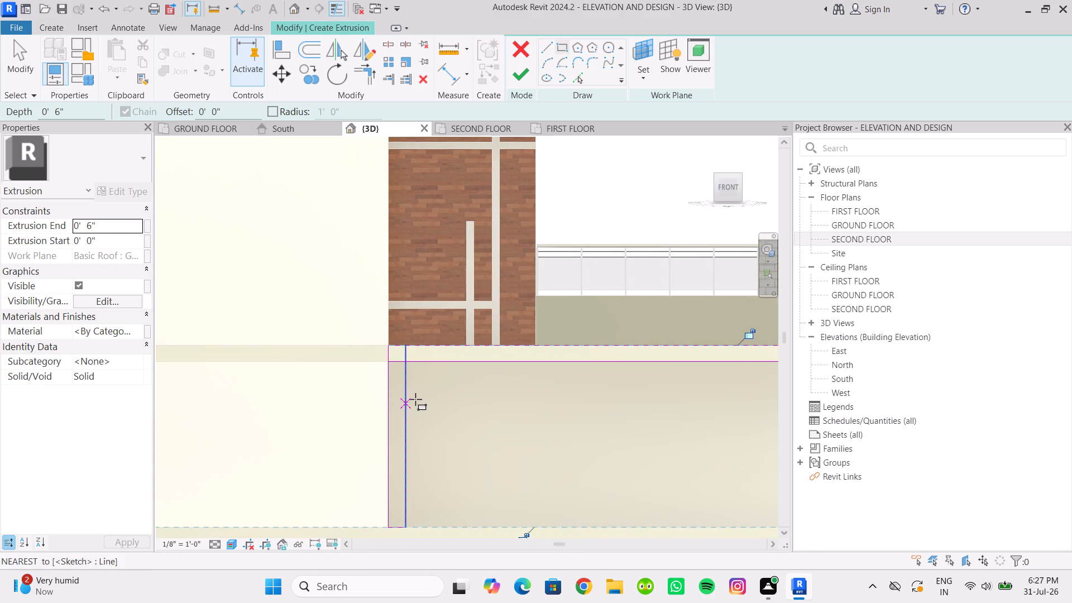
key("Escape")
key("Escape")
left_click(407, 398)
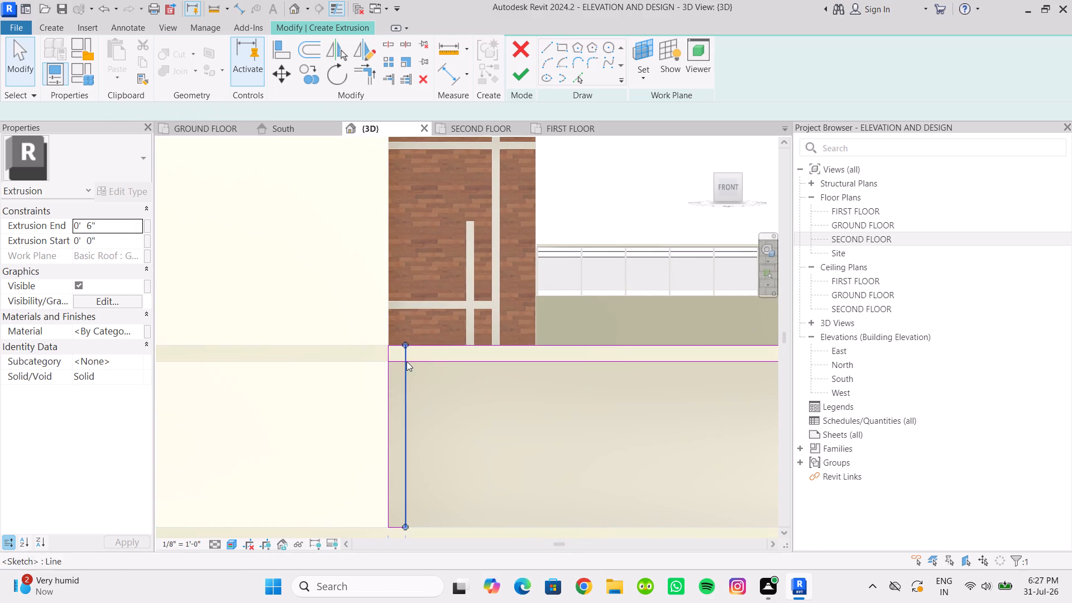
scroll(404, 353, "down", 4)
middle_click_drag(415, 417, 413, 373)
scroll(394, 437, "up", 4)
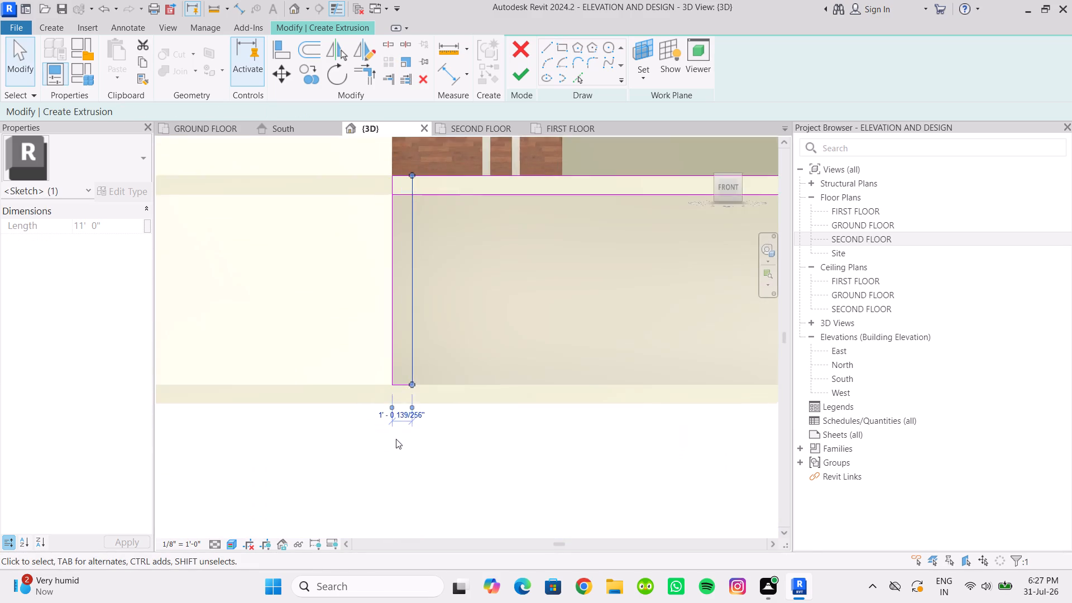
scroll(396, 439, "up", 6)
left_click(405, 400)
type("1'")
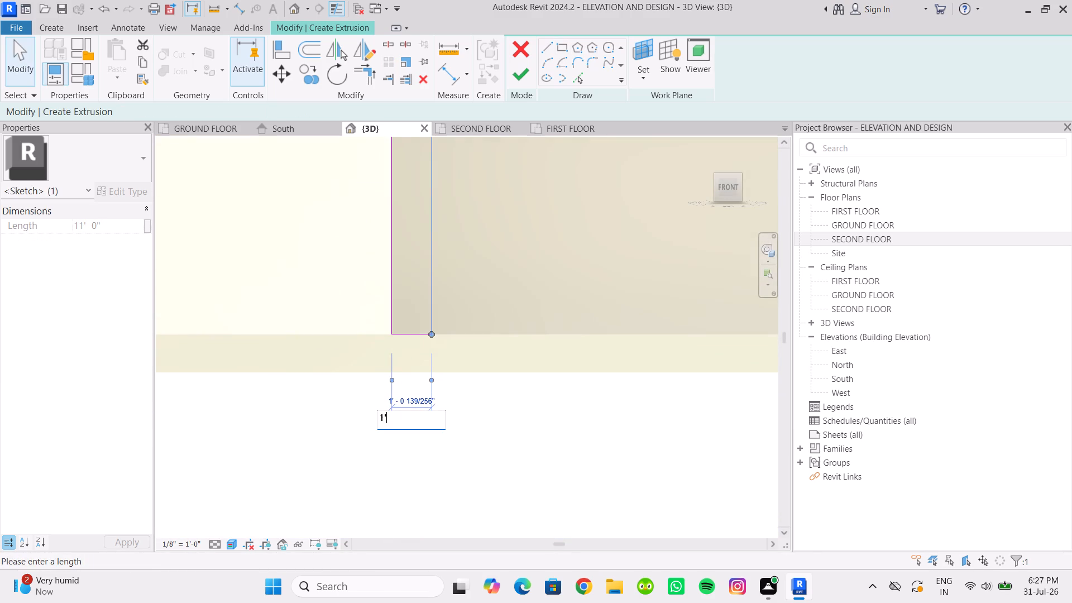
left_click(332, 438)
Trim the horizontal strip's lower line and the wall-side strip's inner line to a corner.
scroll(337, 445, "down", 9)
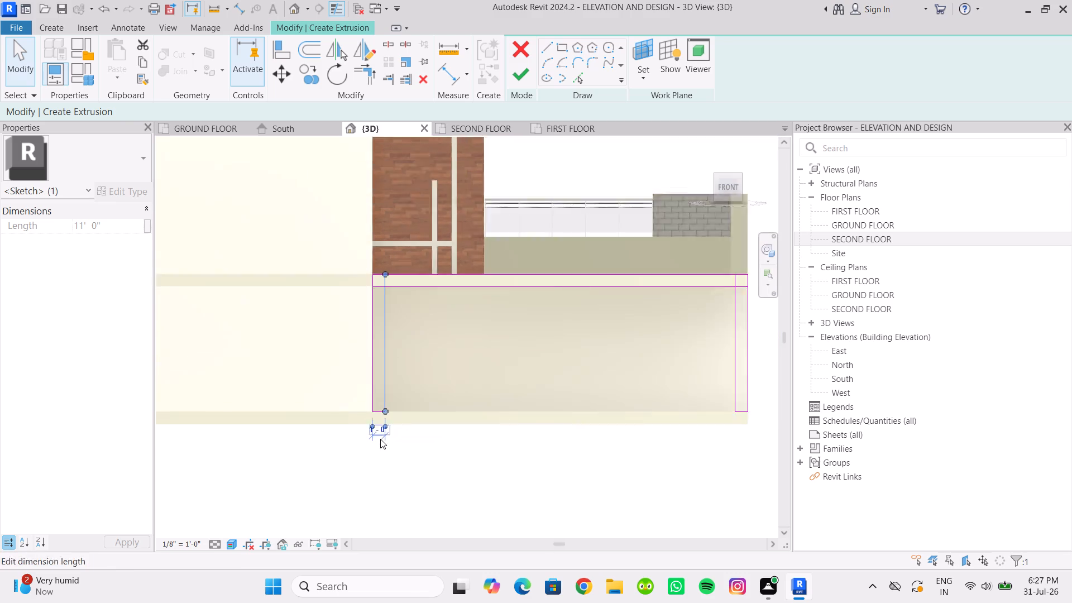
scroll(380, 439, "down", 2)
left_click(363, 82)
scroll(394, 383, "up", 2)
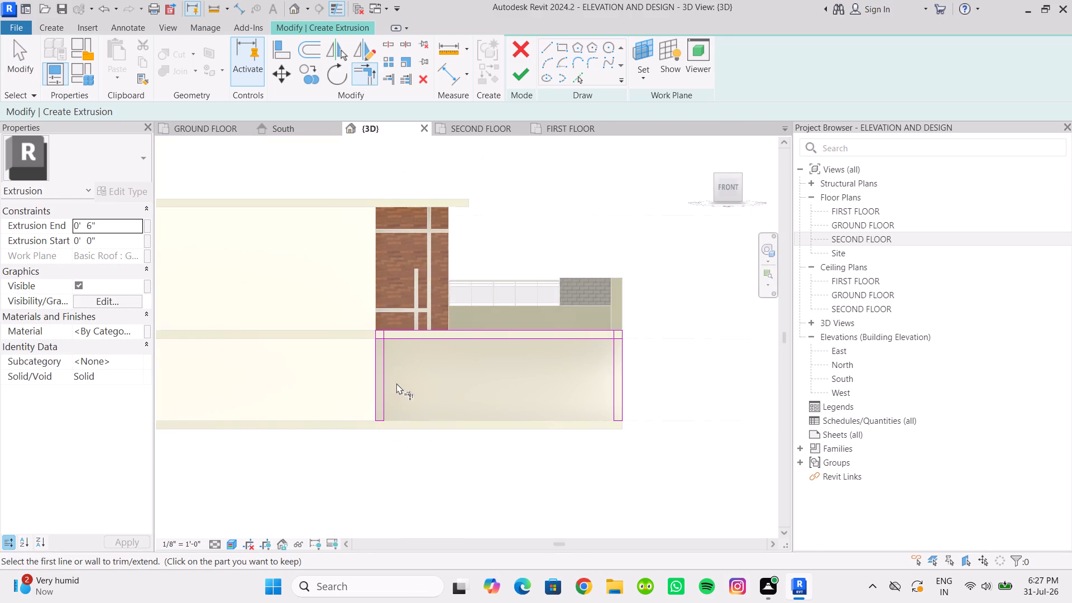
scroll(396, 383, "up", 8)
left_click(387, 269)
left_click(362, 285)
Trim the horizontal strip's lower line and the free-end strip's inner line to a corner.
scroll(400, 317, "down", 6)
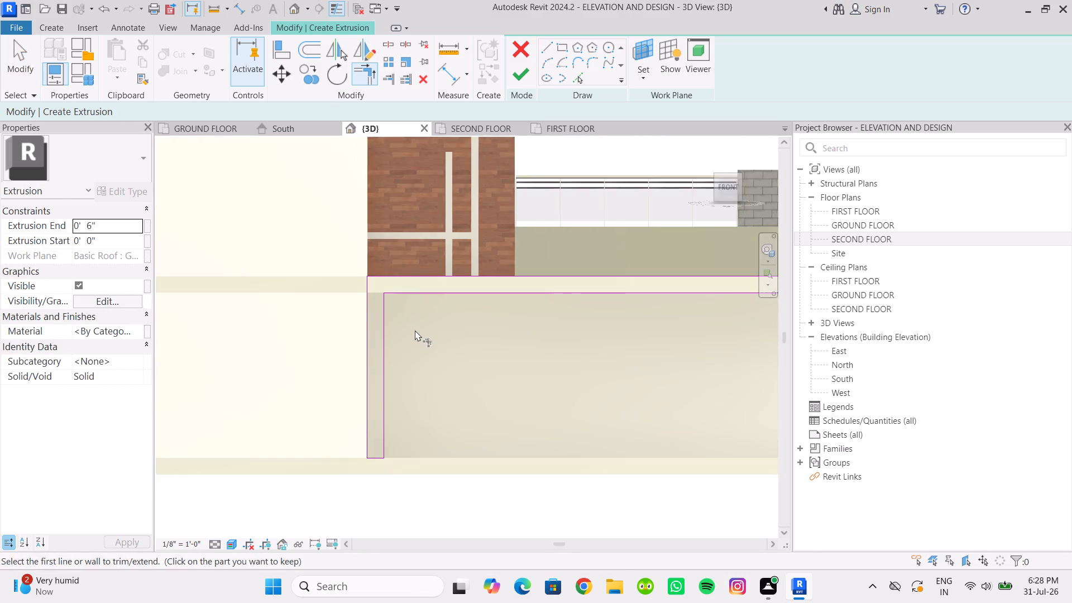
middle_click_drag(415, 330, 134, 377)
scroll(508, 372, "up", 3)
left_click(490, 335)
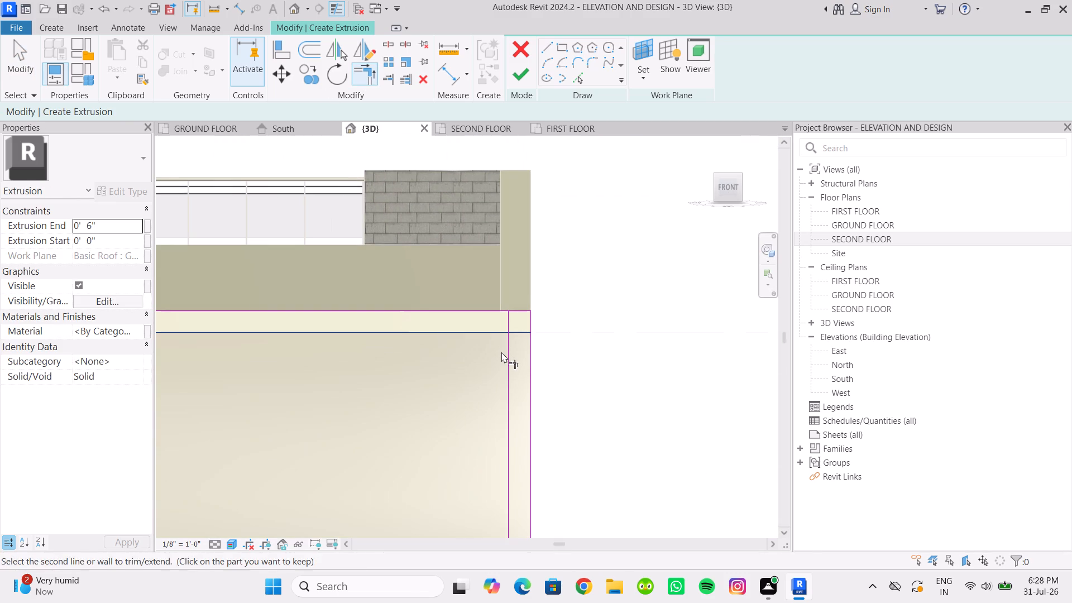
left_click(501, 352)
left_click(505, 355)
left_click(489, 327)
scroll(482, 354, "down", 5)
key("Escape")
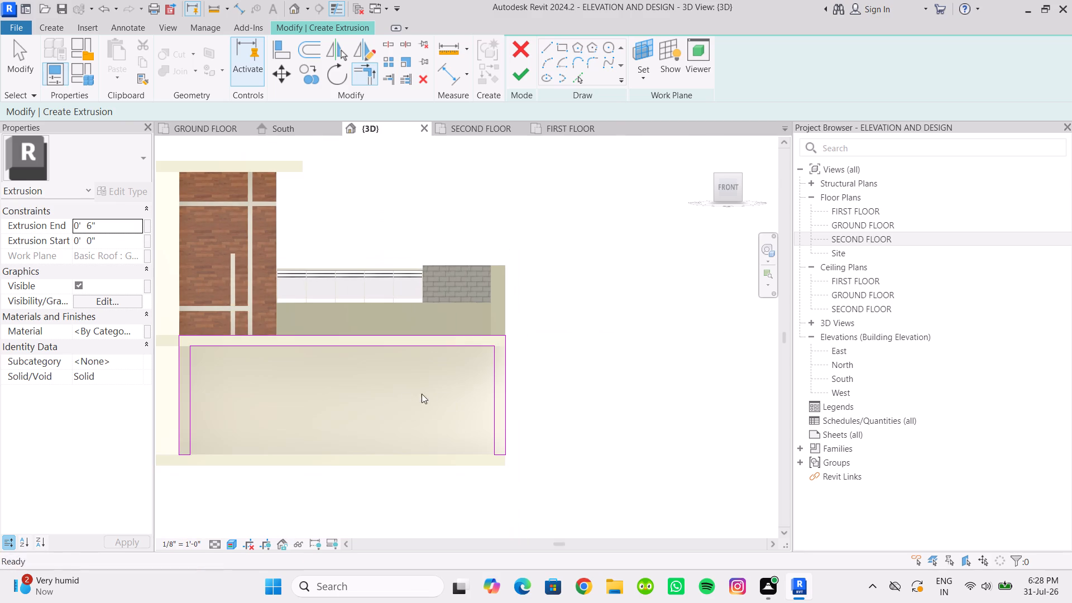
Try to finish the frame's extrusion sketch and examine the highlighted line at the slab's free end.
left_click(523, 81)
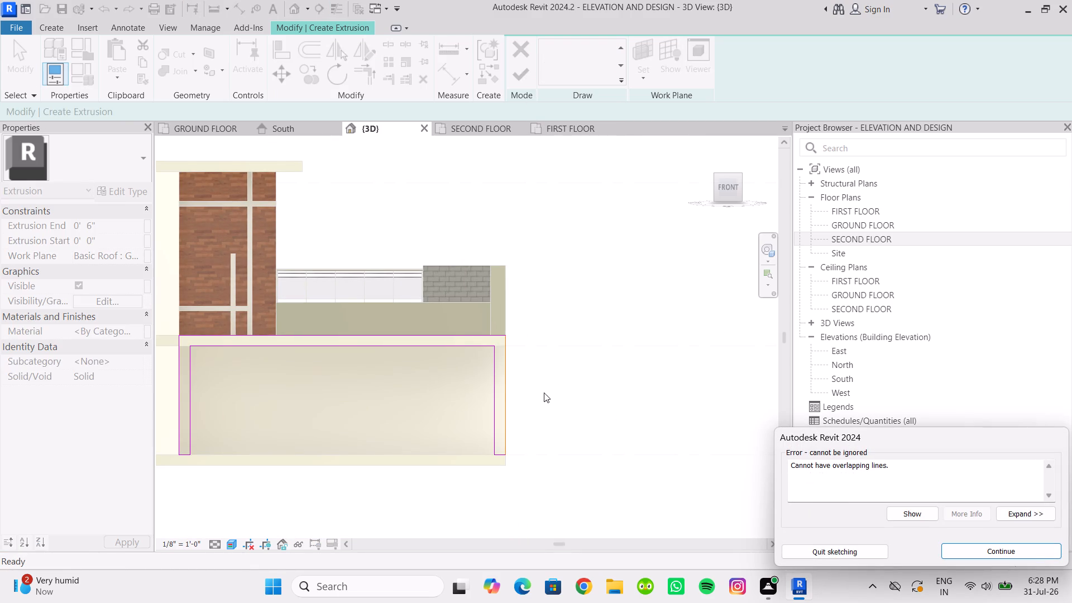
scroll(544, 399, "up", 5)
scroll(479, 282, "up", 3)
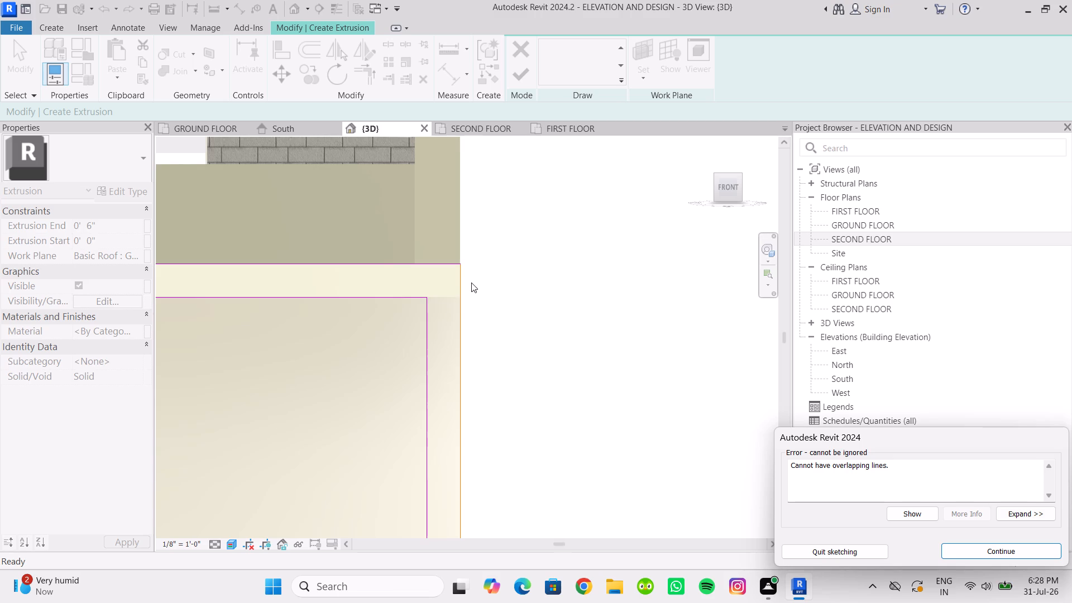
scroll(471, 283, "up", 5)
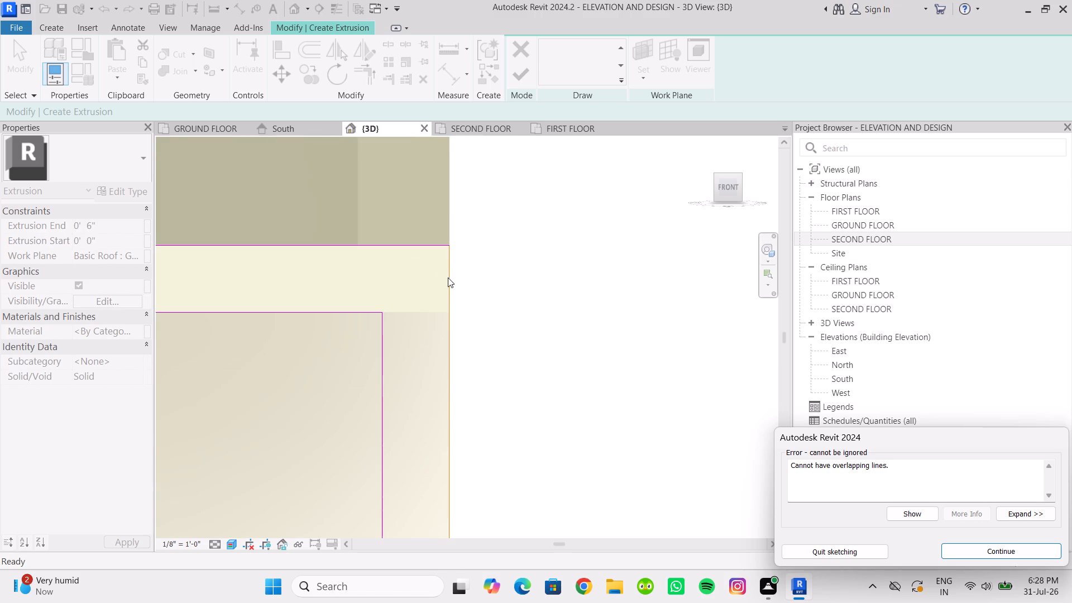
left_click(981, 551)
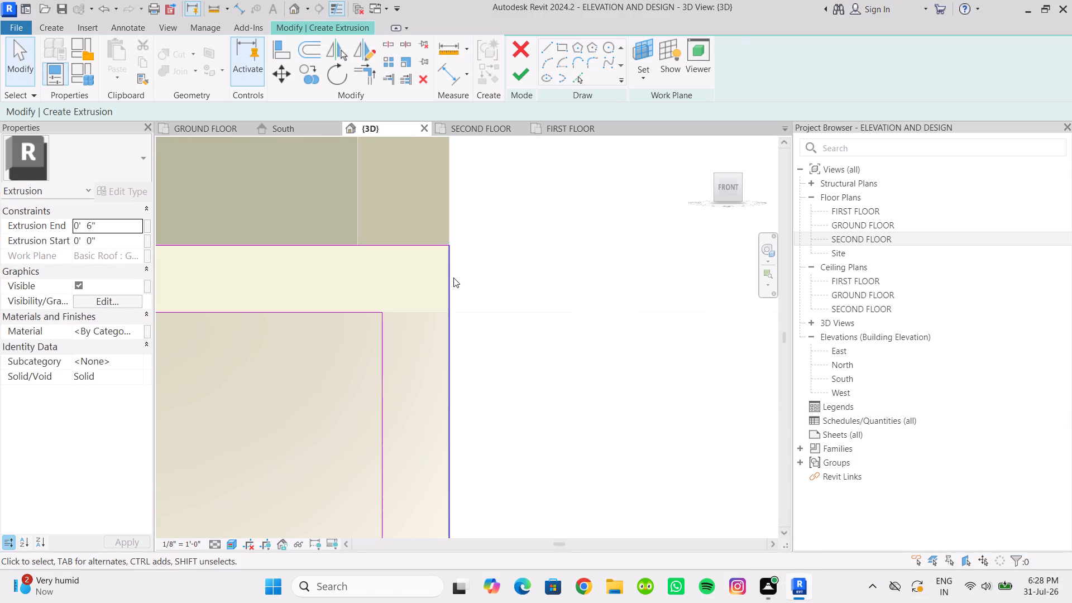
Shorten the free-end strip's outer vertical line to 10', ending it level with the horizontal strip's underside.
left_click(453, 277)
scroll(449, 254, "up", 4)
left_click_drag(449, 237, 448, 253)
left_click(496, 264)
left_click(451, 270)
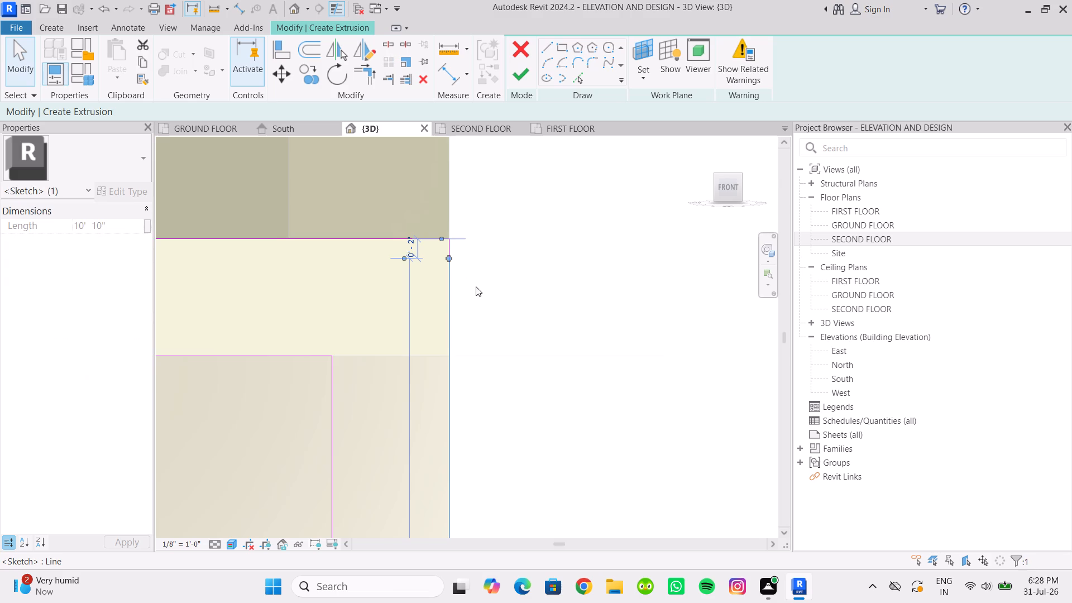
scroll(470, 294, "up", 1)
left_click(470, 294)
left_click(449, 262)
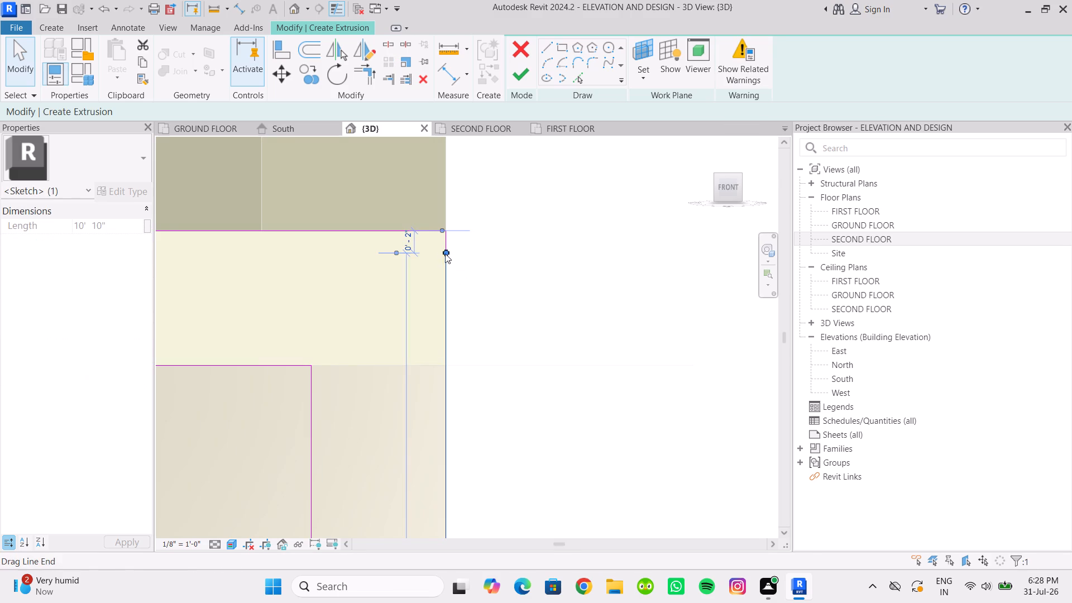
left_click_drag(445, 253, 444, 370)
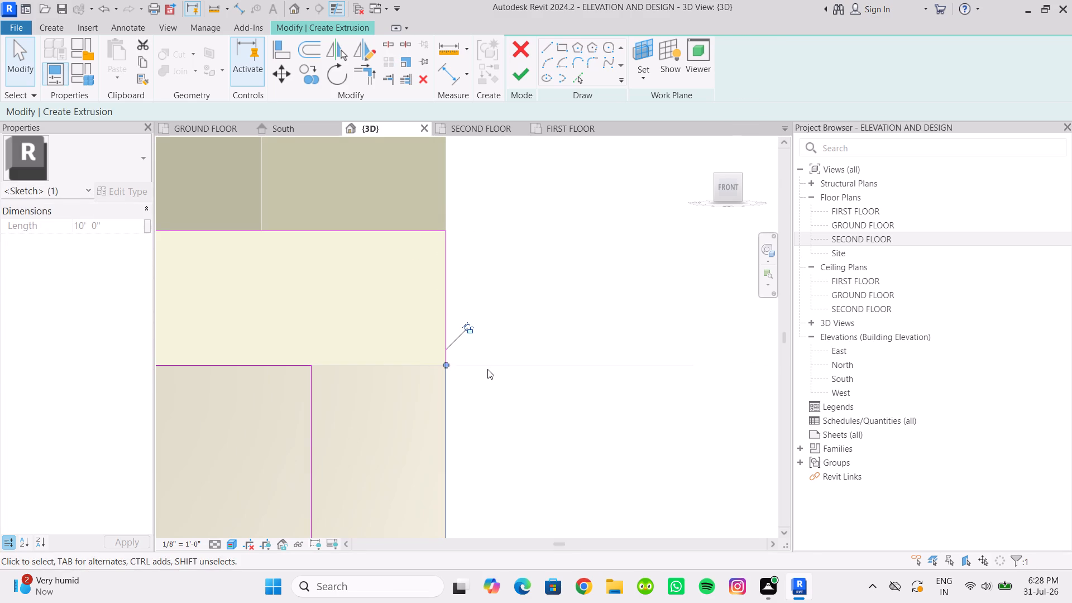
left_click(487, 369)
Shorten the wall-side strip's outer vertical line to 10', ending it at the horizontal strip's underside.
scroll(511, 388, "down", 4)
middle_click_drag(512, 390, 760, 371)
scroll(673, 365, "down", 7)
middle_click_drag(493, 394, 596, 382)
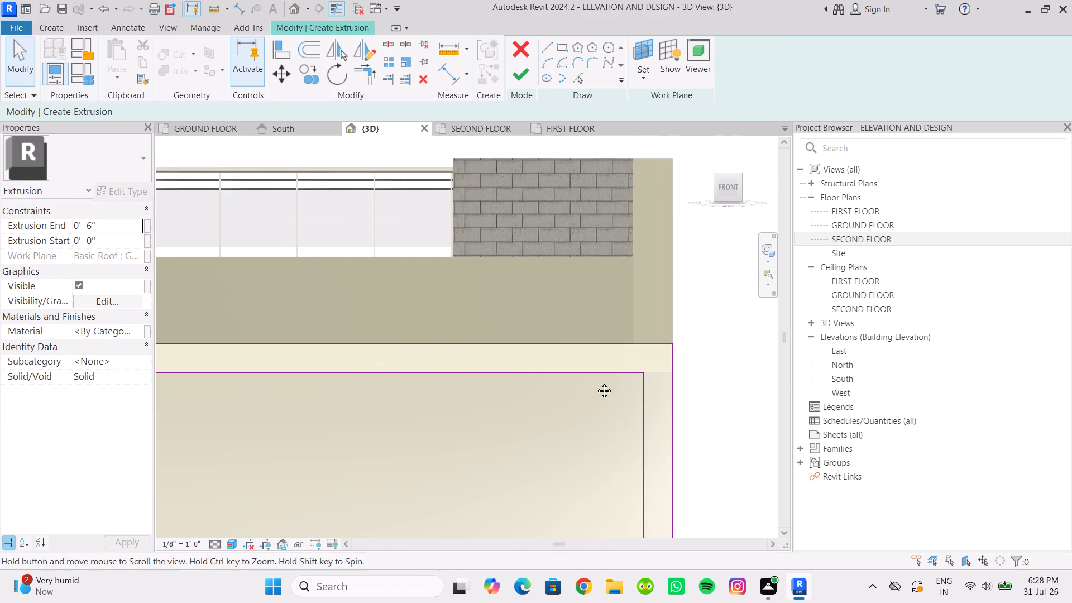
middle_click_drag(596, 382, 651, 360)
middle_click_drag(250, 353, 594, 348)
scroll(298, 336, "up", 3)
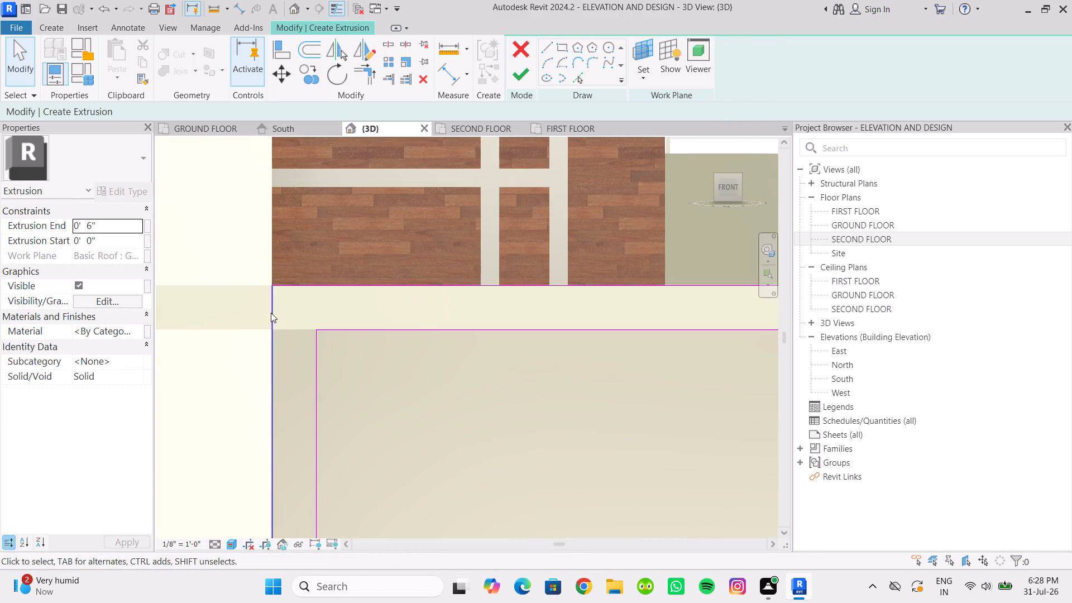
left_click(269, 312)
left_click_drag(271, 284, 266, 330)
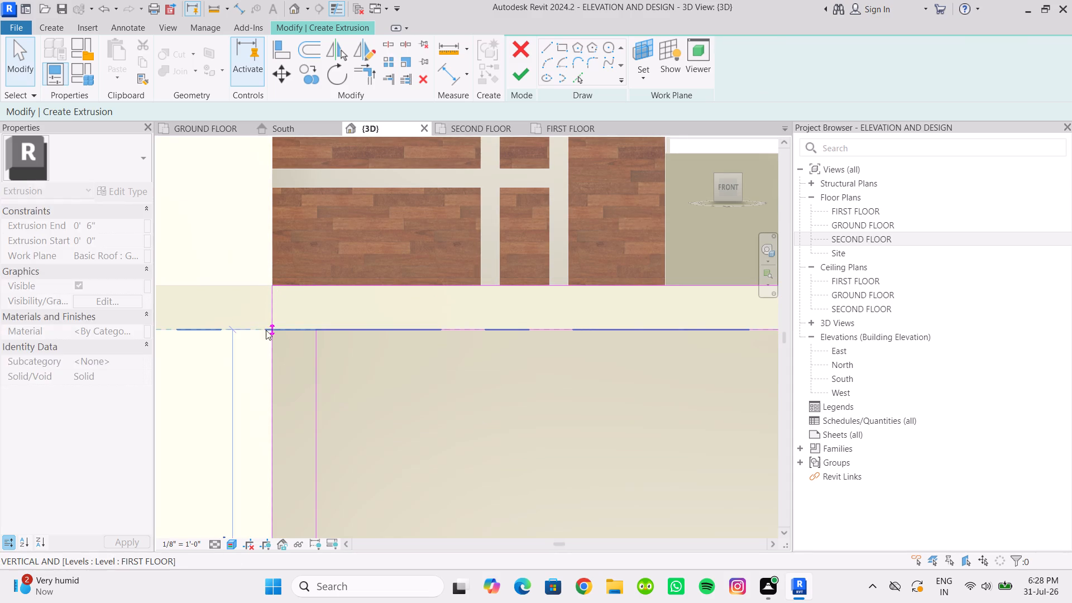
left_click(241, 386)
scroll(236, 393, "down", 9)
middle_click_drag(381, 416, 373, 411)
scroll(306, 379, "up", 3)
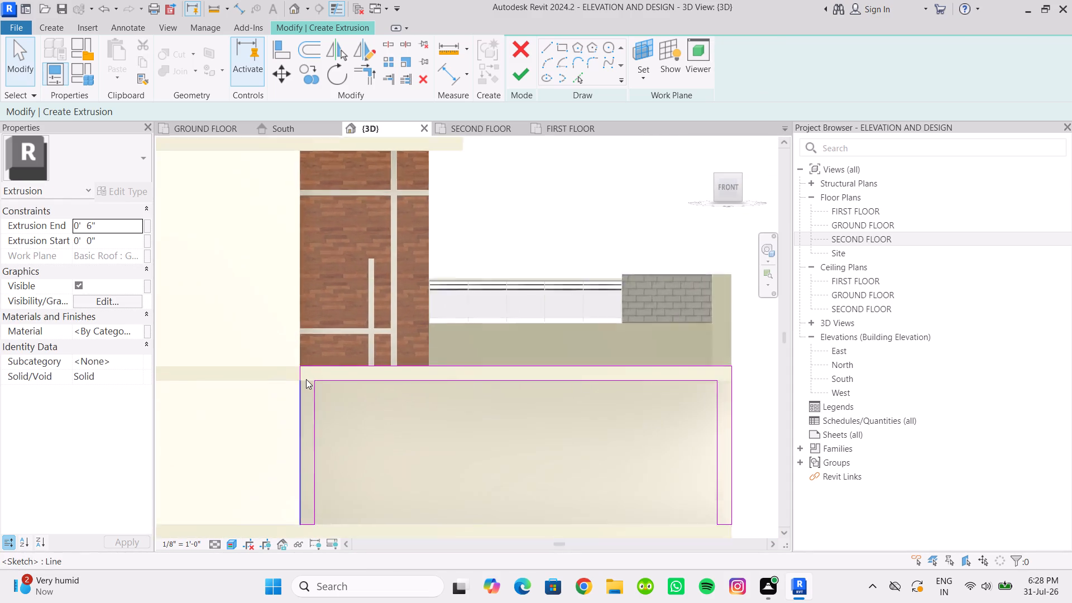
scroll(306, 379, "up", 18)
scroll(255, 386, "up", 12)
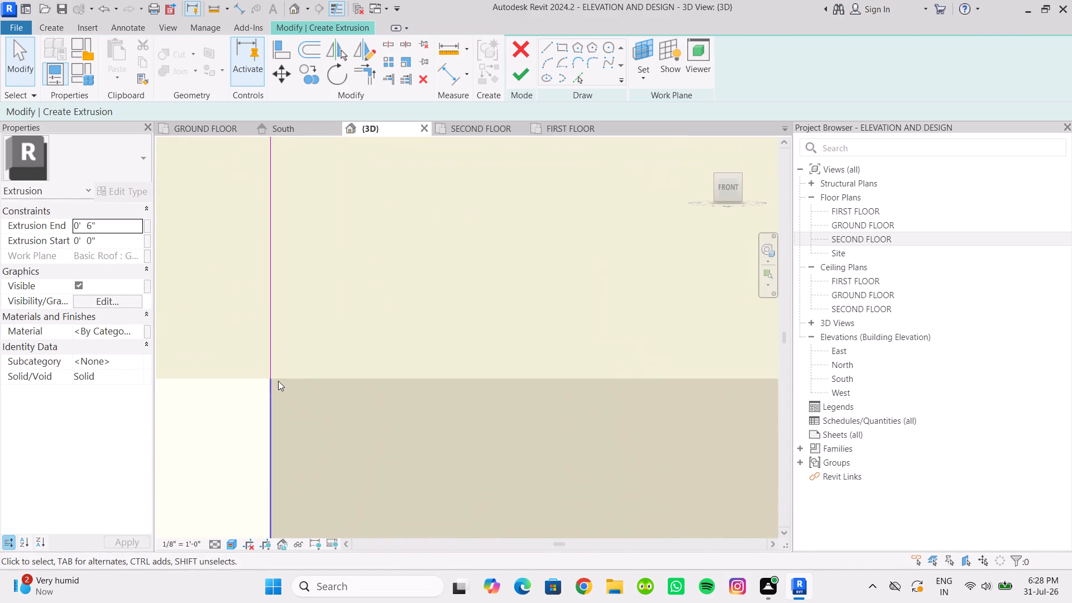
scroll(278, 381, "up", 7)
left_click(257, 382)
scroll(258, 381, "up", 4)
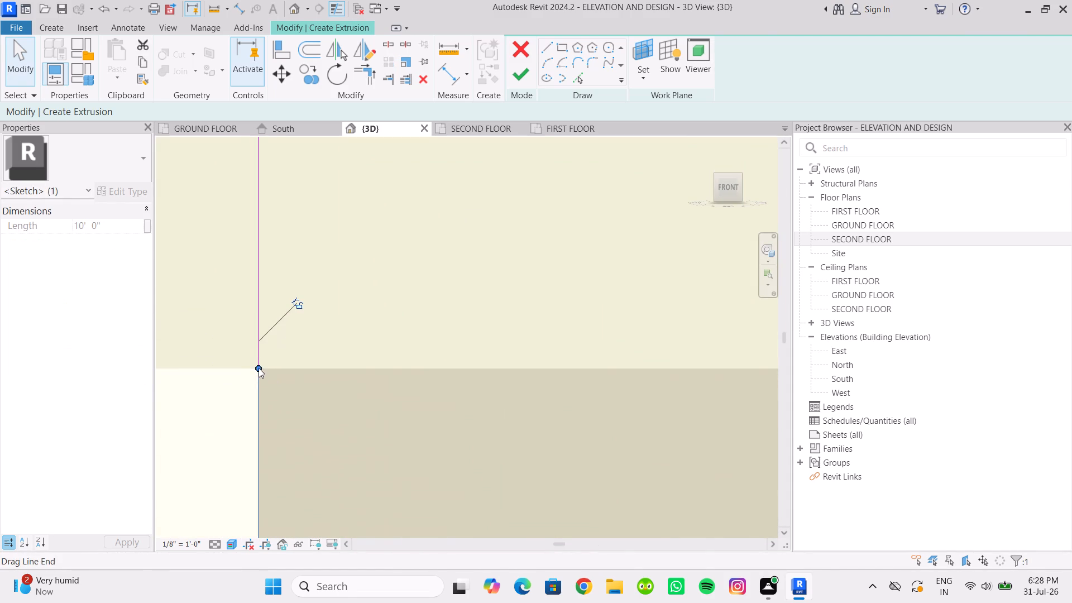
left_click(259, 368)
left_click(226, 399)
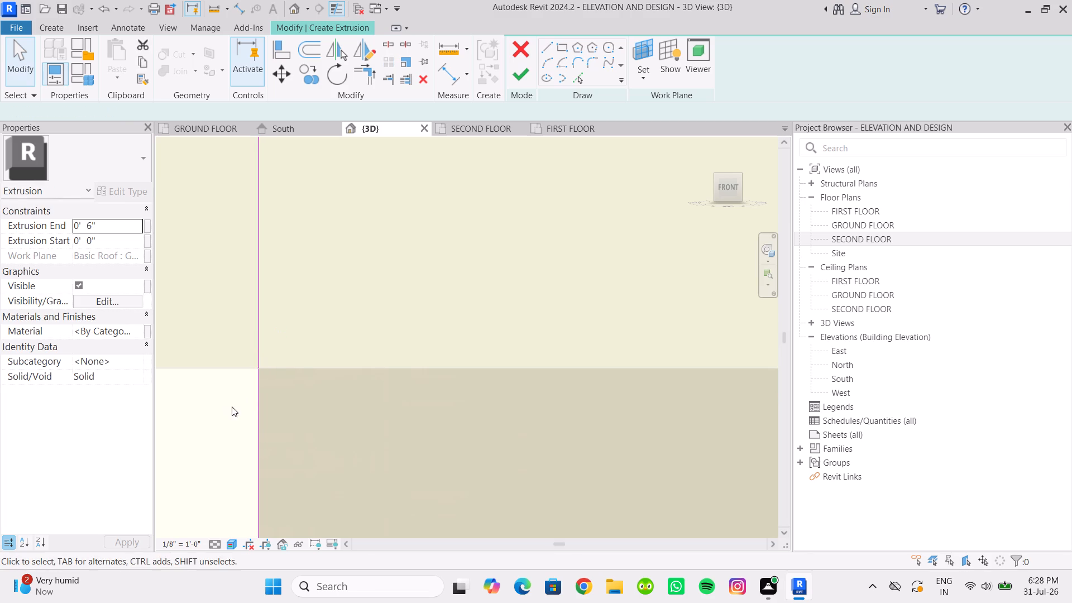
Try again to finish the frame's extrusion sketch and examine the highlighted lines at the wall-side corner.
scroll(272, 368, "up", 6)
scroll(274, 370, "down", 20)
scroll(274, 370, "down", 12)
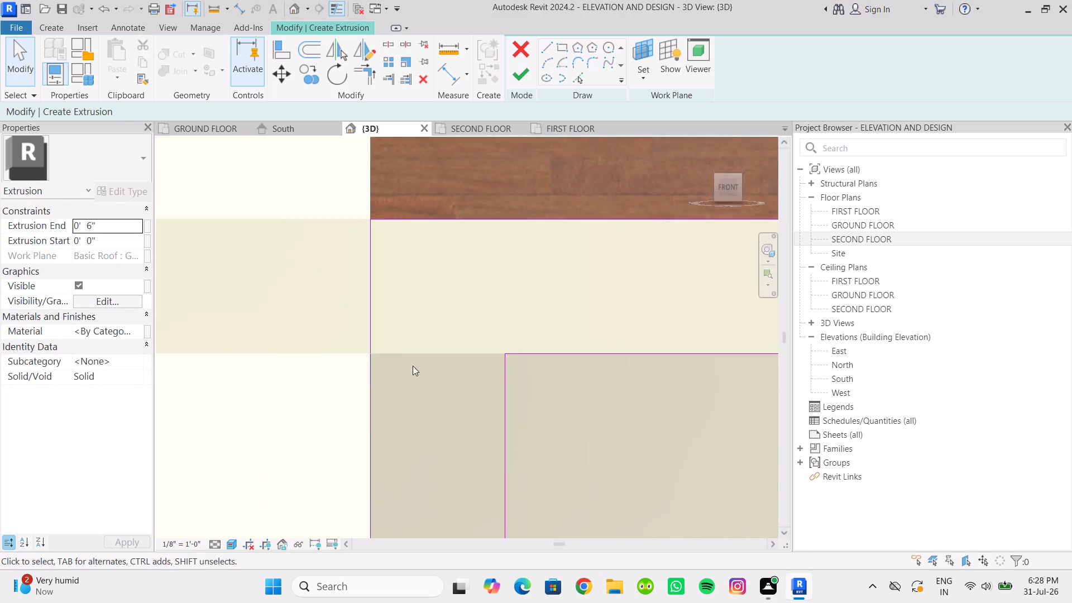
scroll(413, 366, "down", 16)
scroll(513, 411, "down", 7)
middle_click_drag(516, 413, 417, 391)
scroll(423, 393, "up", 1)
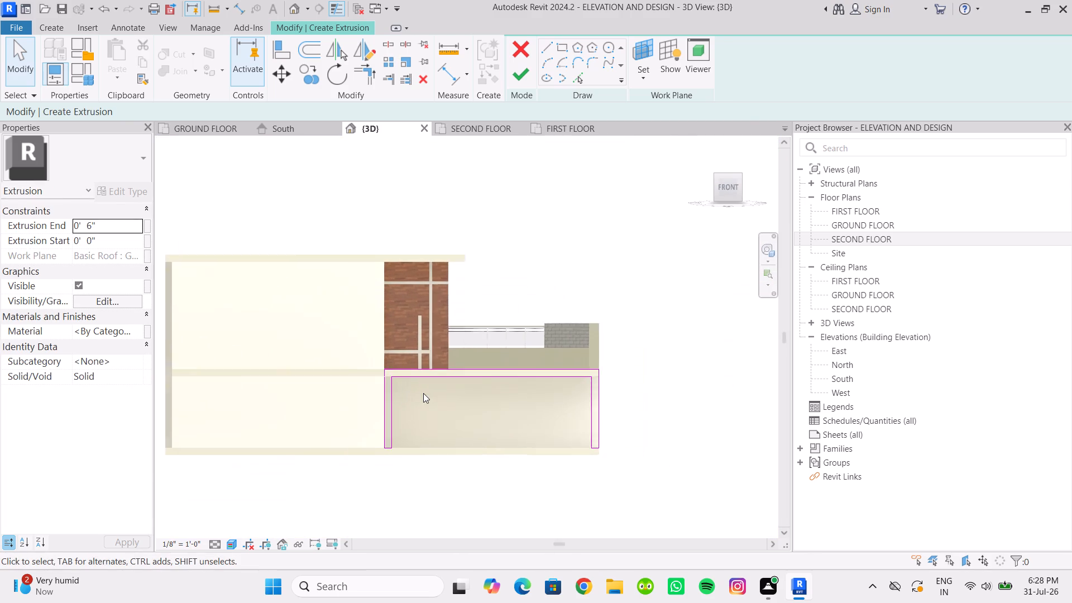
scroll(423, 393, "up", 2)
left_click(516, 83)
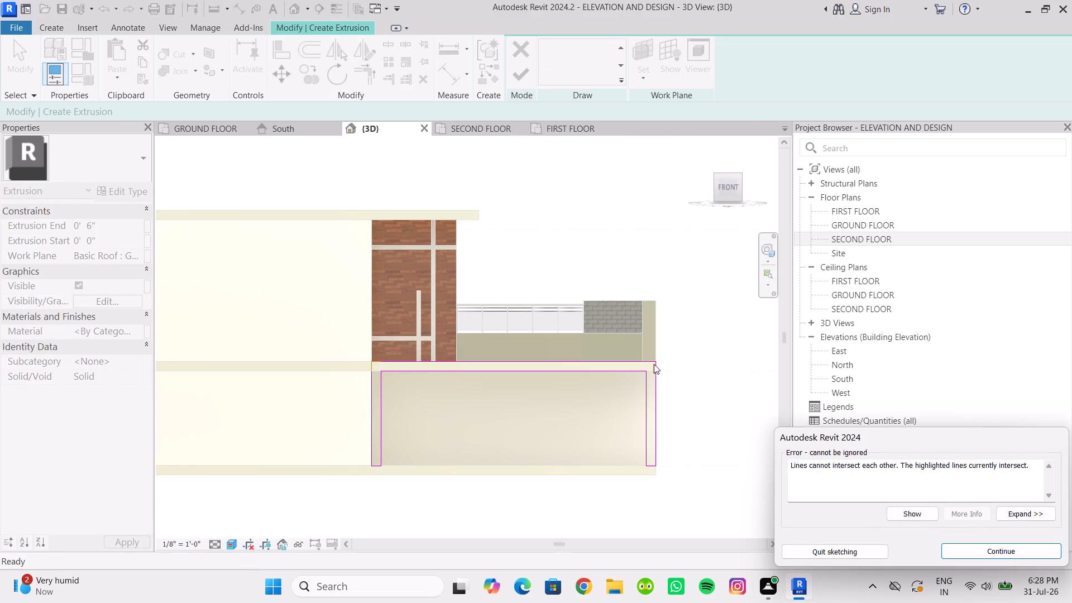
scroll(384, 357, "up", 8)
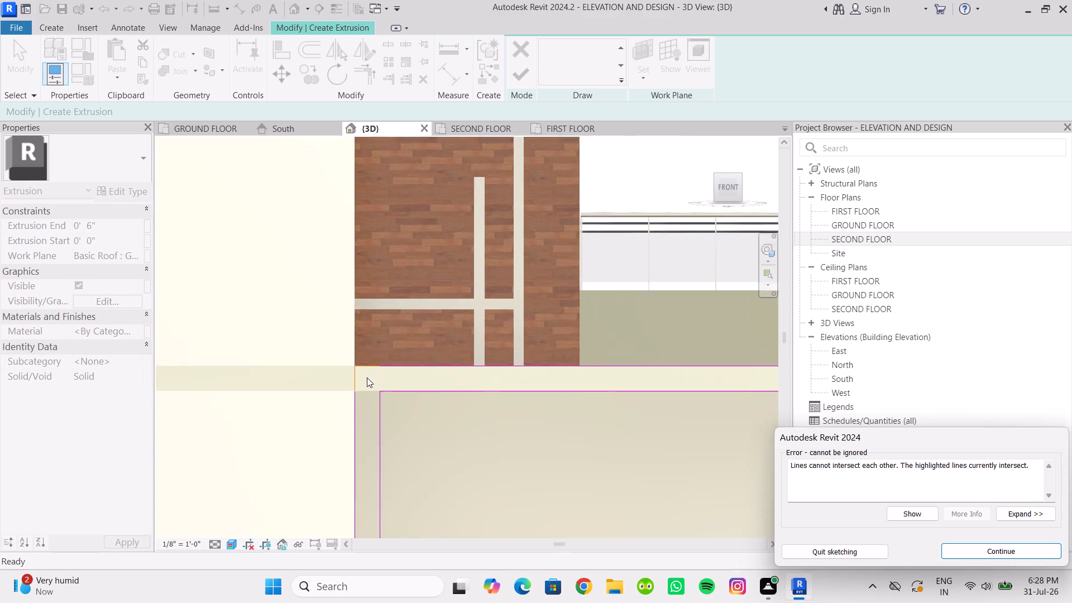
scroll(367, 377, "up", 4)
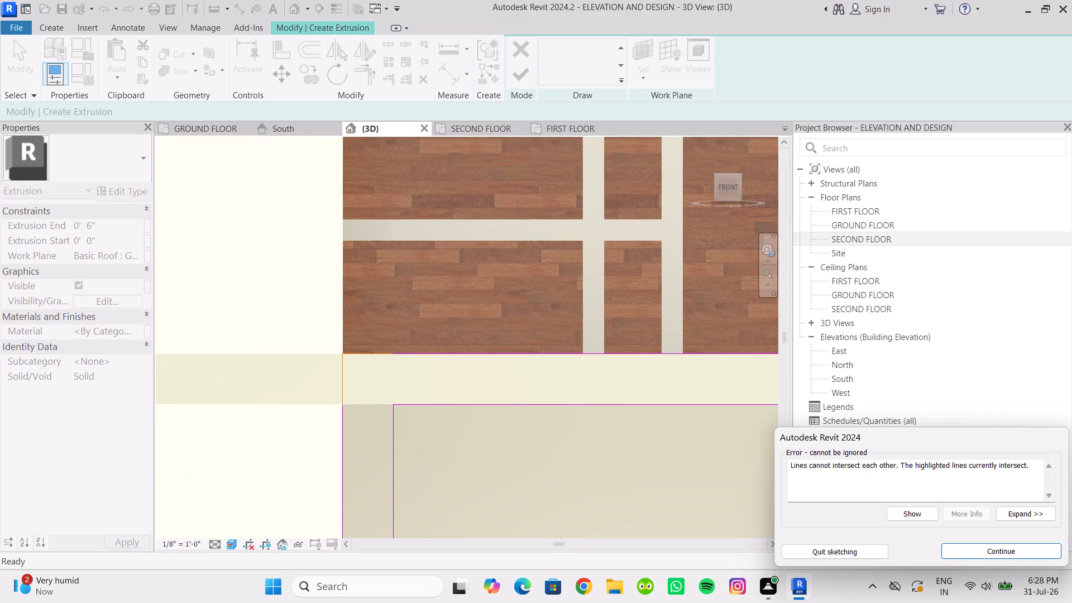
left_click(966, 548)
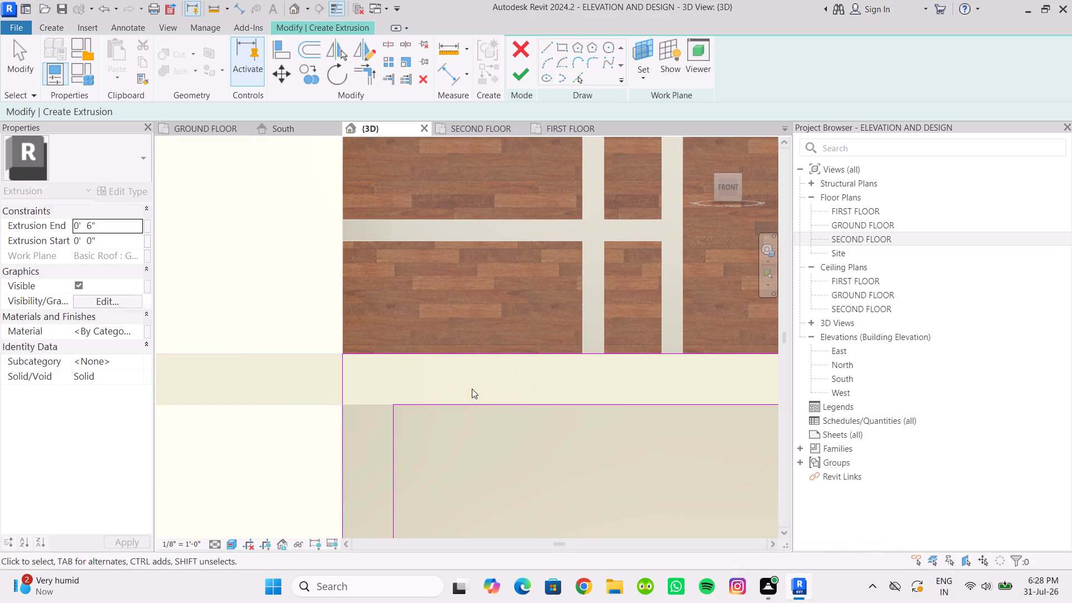
Delete the short overlapping top line and the horizontal strip's 1' end line at the wall-side corner.
left_click(364, 358)
key("Delete")
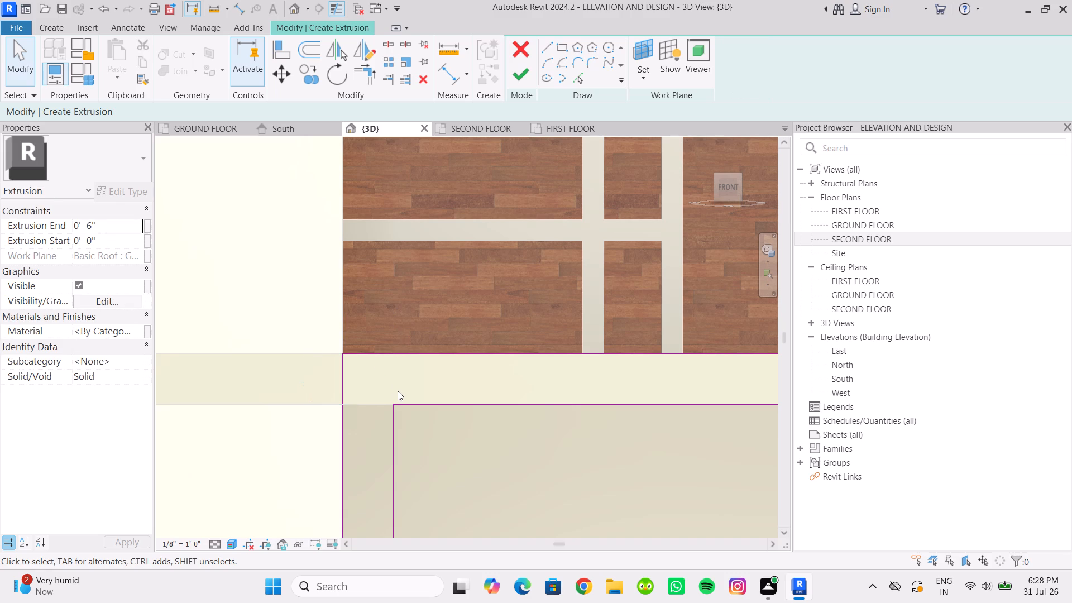
left_click(340, 371)
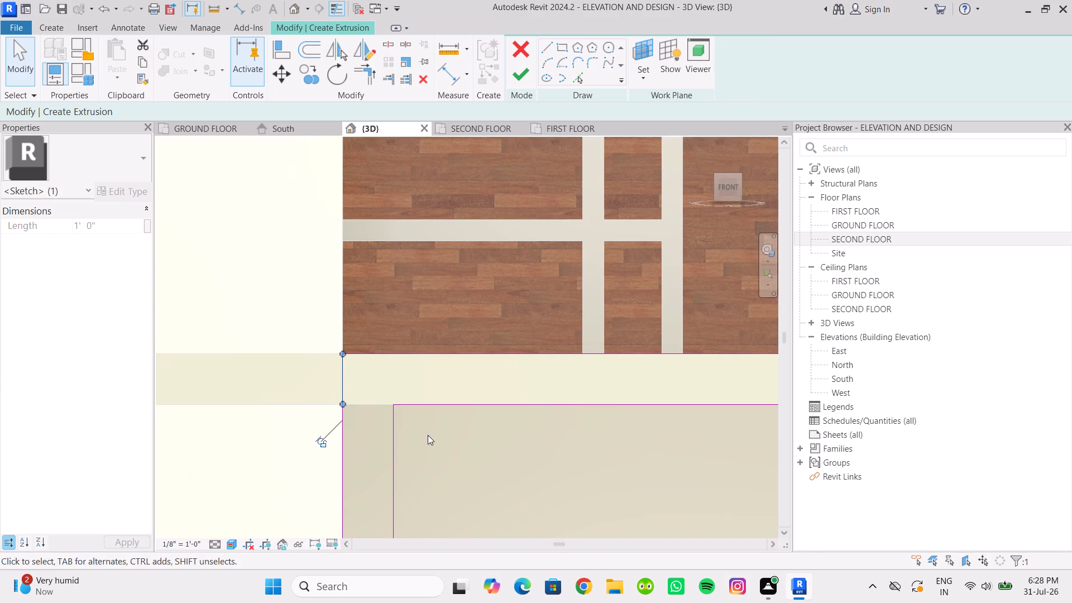
key("Delete")
Delete the 1' overlapping top line and the horizontal strip's short end line at the slab's free-end corner.
scroll(503, 513, "down", 4)
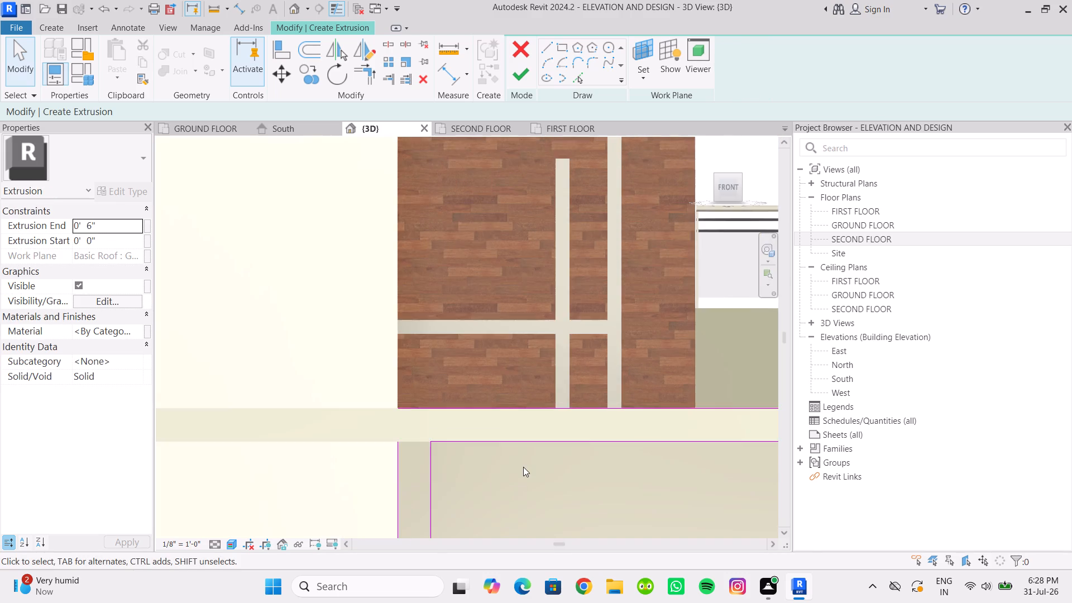
scroll(520, 467, "down", 4)
middle_click_drag(520, 468, 184, 439)
scroll(596, 410, "up", 5)
left_click(615, 415)
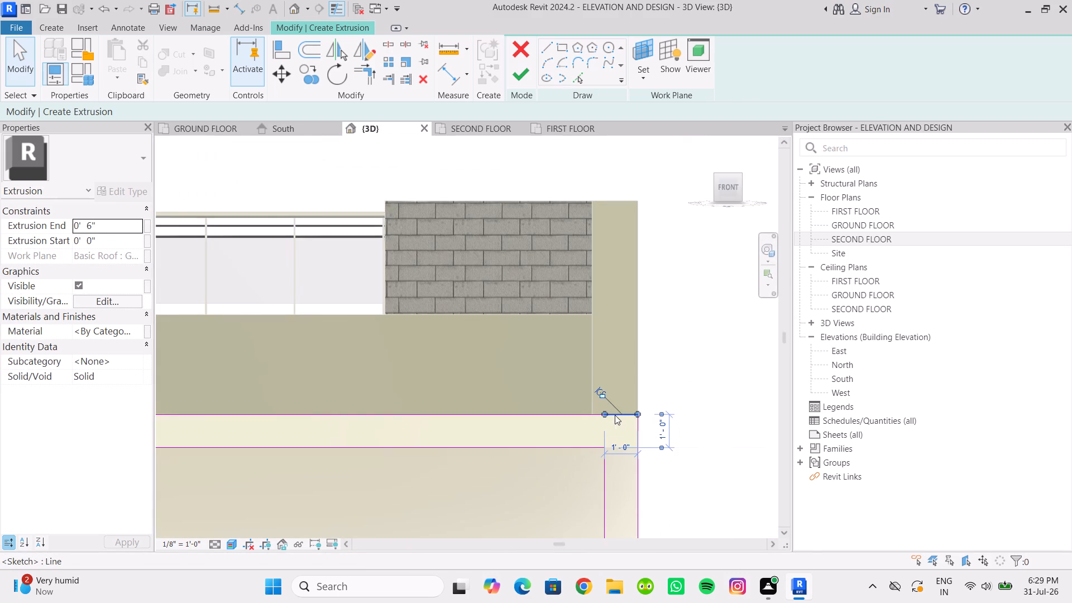
key("Delete")
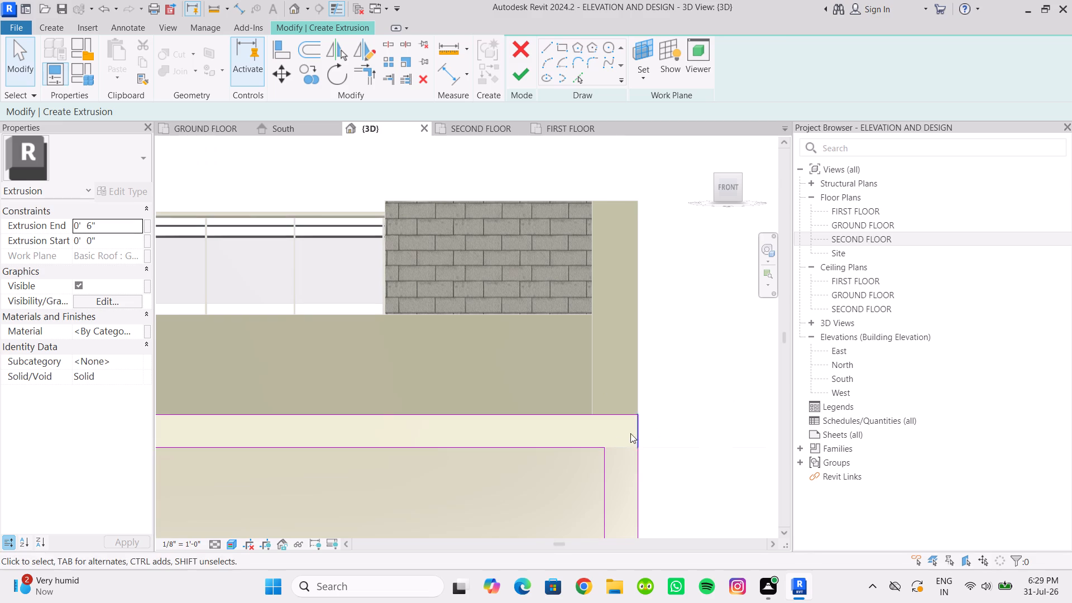
left_click(635, 427)
key("Delete")
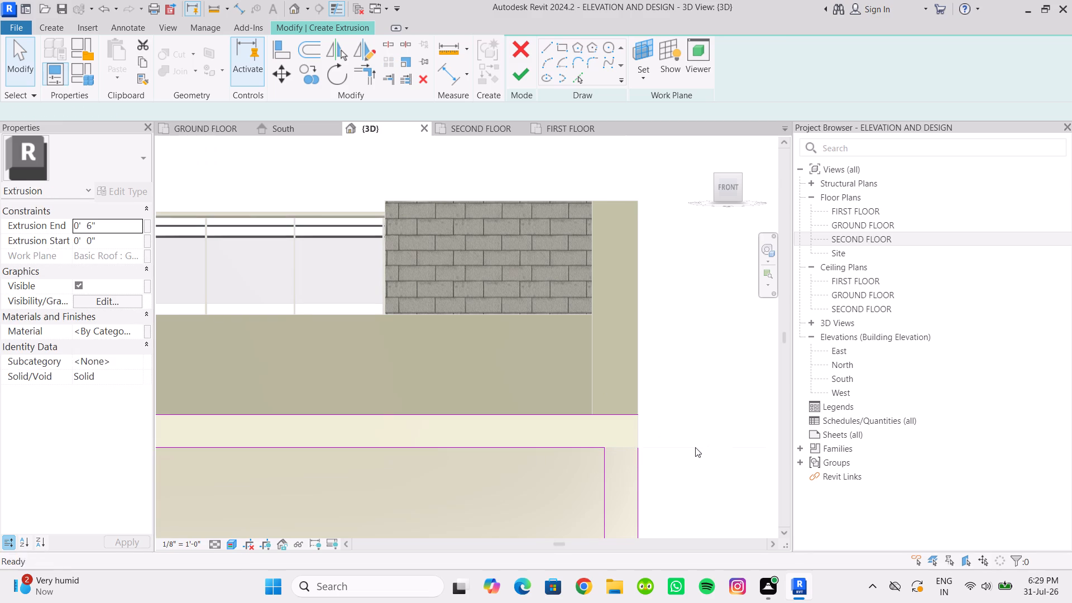
Trim/extend the frame's top line and the wall-side strip's outer line to a corner.
scroll(684, 427, "down", 4)
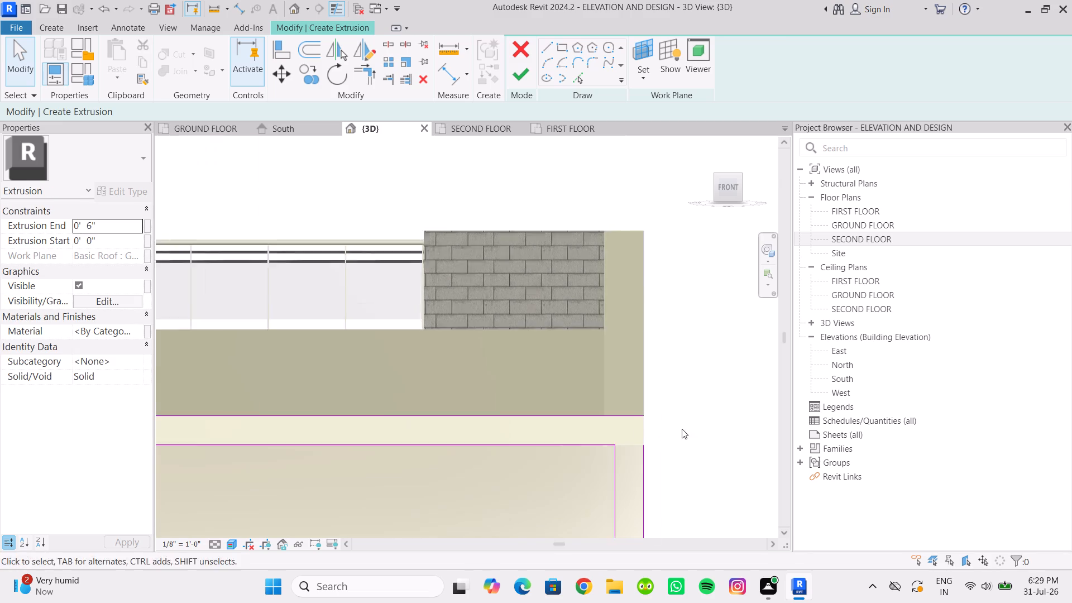
scroll(682, 429, "down", 2)
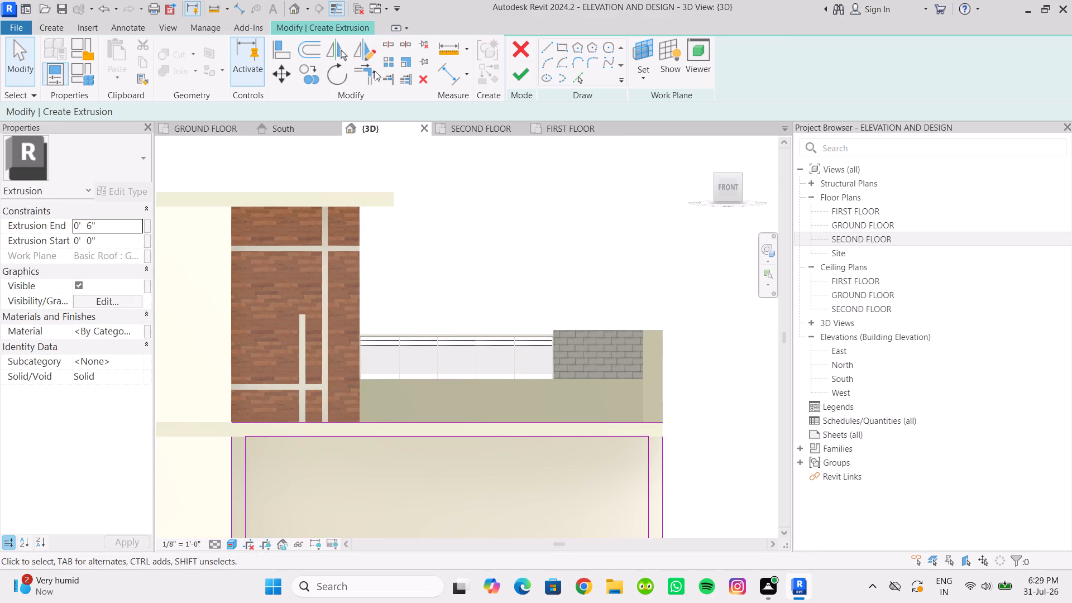
left_click(374, 71)
scroll(259, 437, "up", 3)
left_click(253, 415)
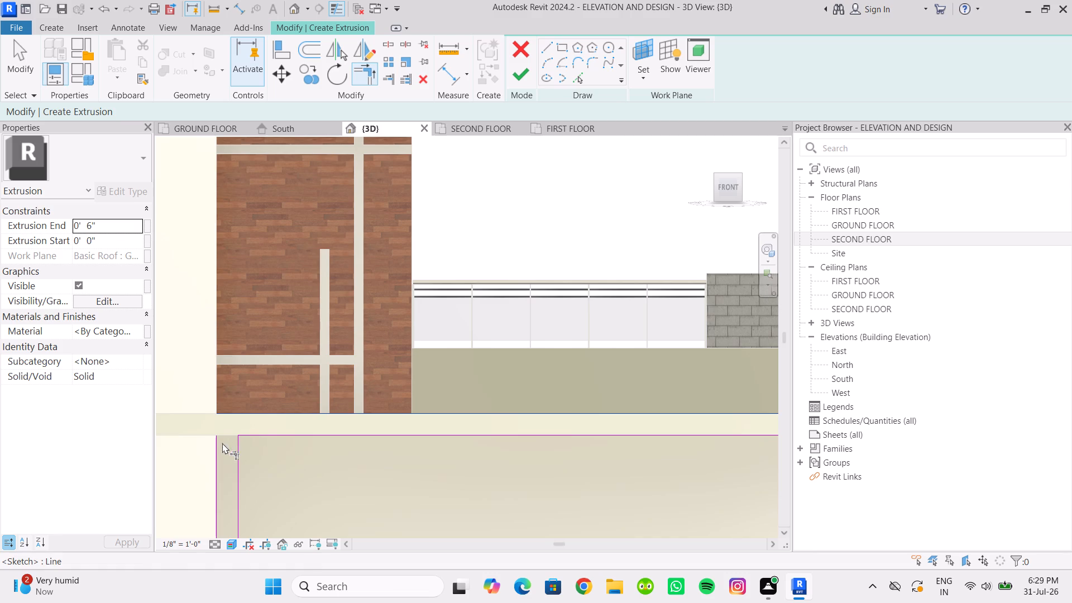
left_click(216, 447)
Trim/extend the frame's top line and the free-end strip's outer line to a corner.
scroll(305, 449, "down", 4)
middle_click_drag(454, 433, 314, 423)
scroll(519, 427, "up", 5)
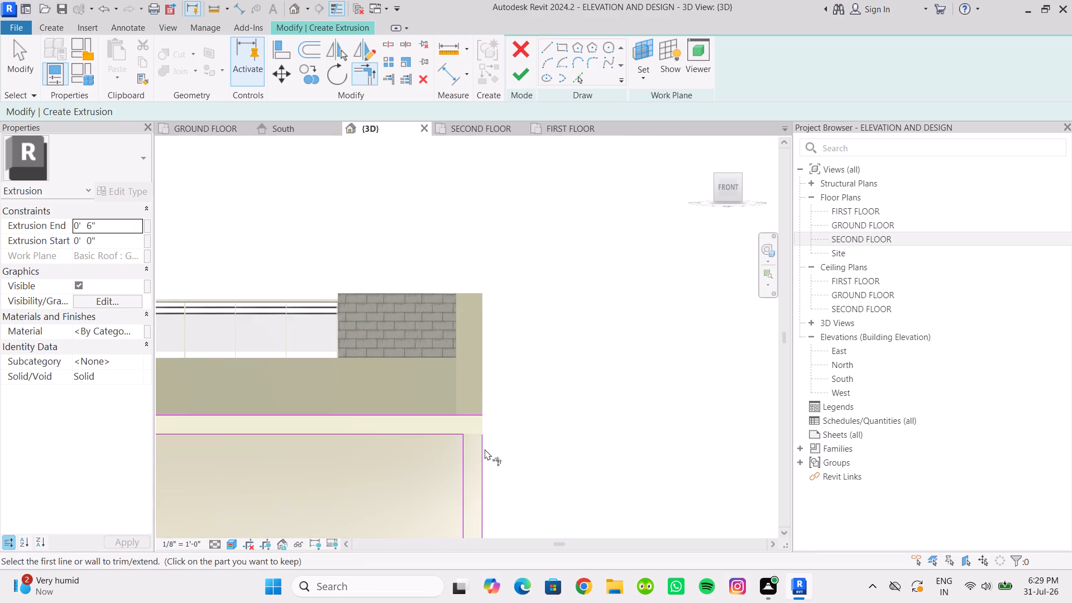
left_click(464, 454)
left_click(462, 414)
scroll(502, 414, "down", 2)
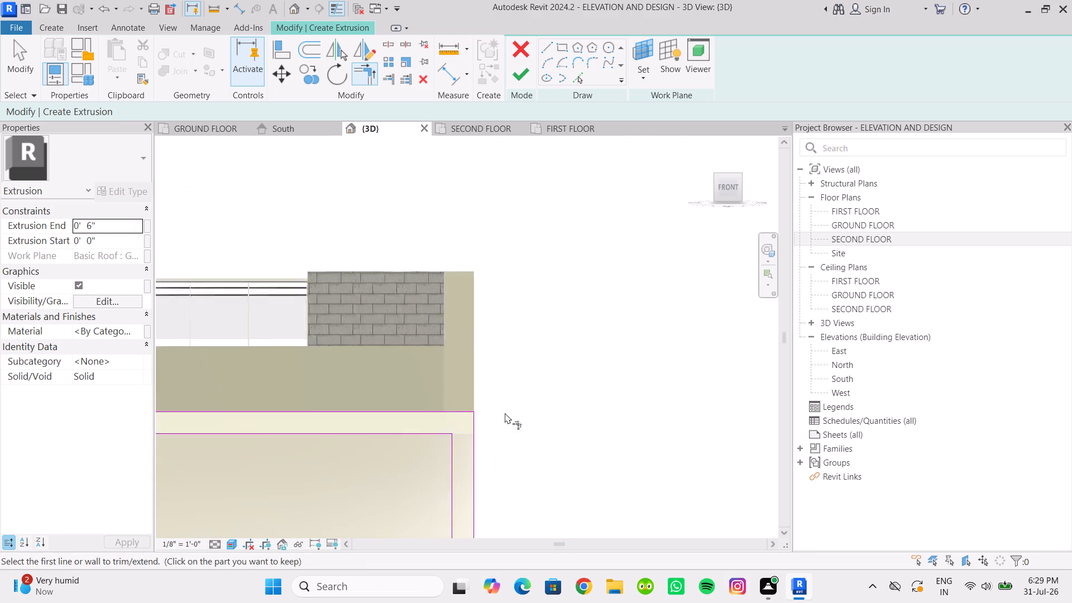
scroll(505, 413, "down", 3)
Finish the sketch to generate the continuous frame extrusion, and clear the selection.
left_click(527, 80)
scroll(530, 313, "down", 5)
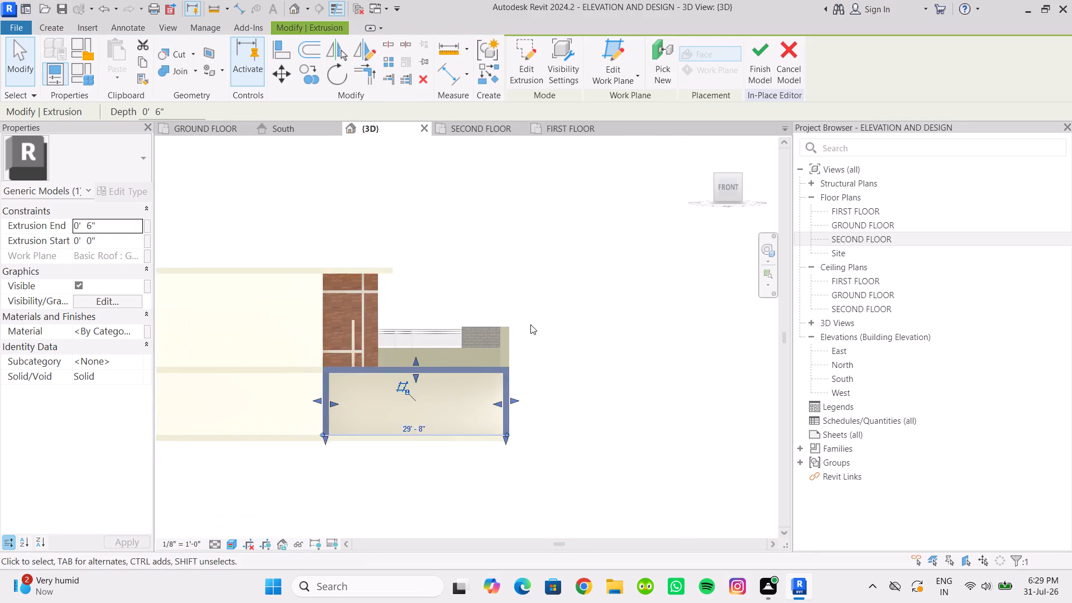
scroll(530, 324, "down", 5)
scroll(480, 367, "up", 6)
scroll(415, 414, "up", 4)
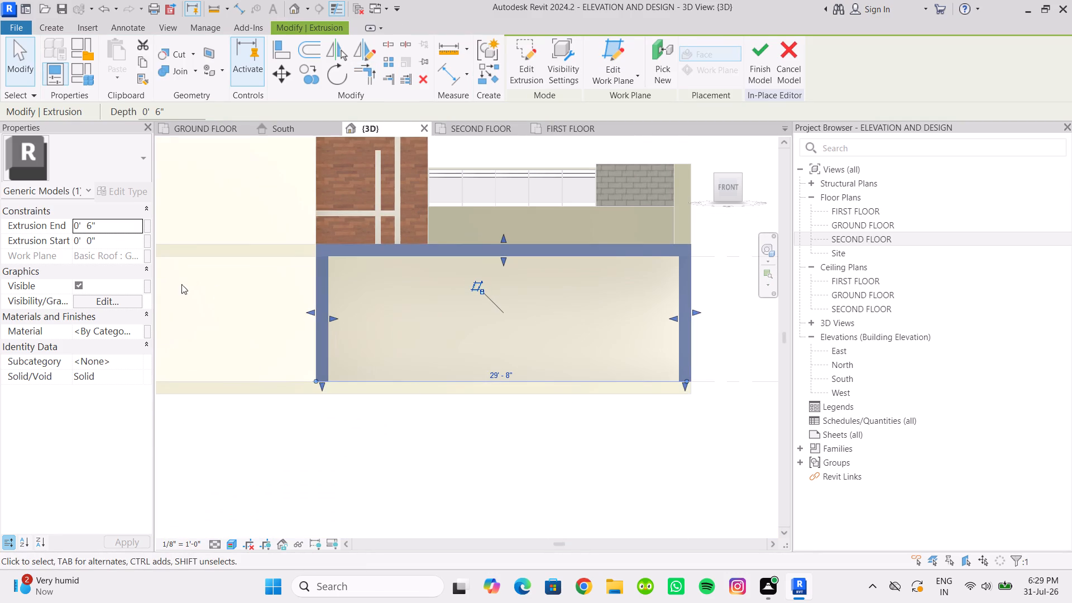
key("Escape")
scroll(420, 322, "down", 3)
scroll(424, 345, "up", 3)
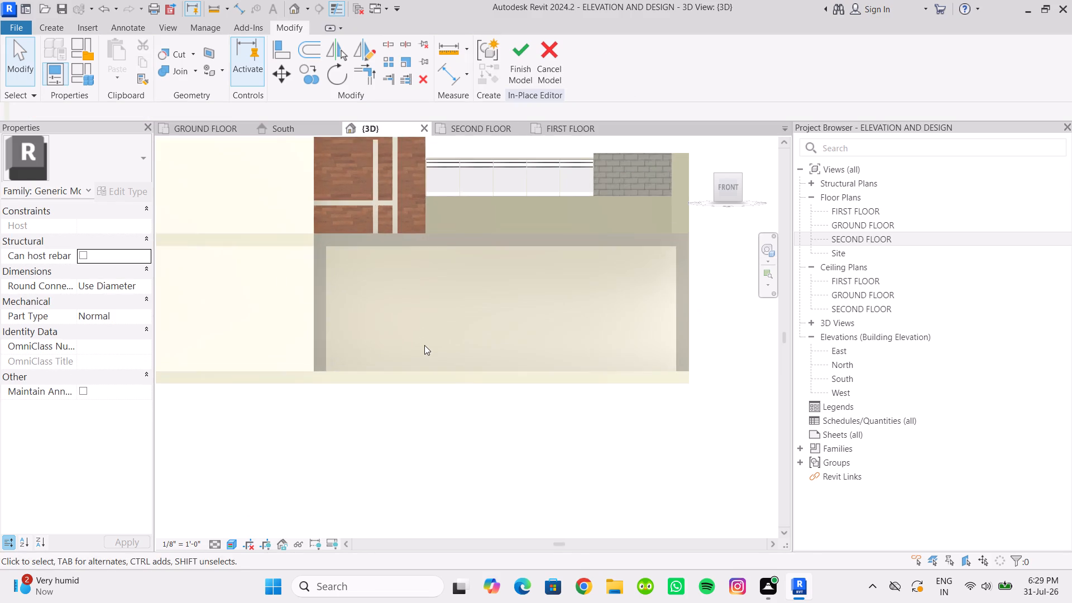
middle_click_drag(424, 345, 310, 447, "shift")
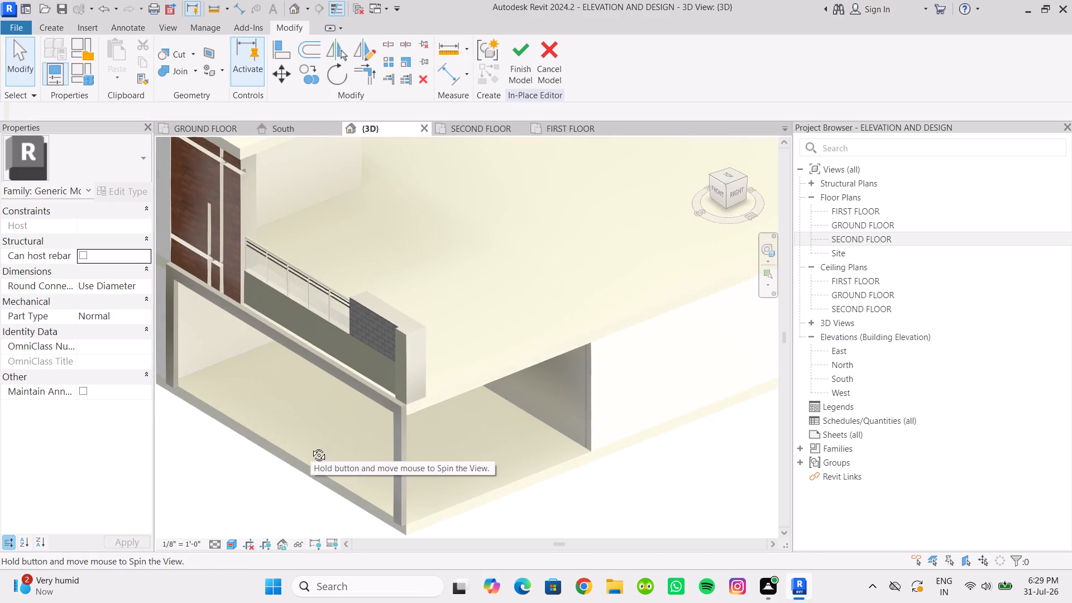
Start a void extrusion within the in-place model, facing the front of the frame.
middle_click_drag(310, 447, 373, 538, "shift")
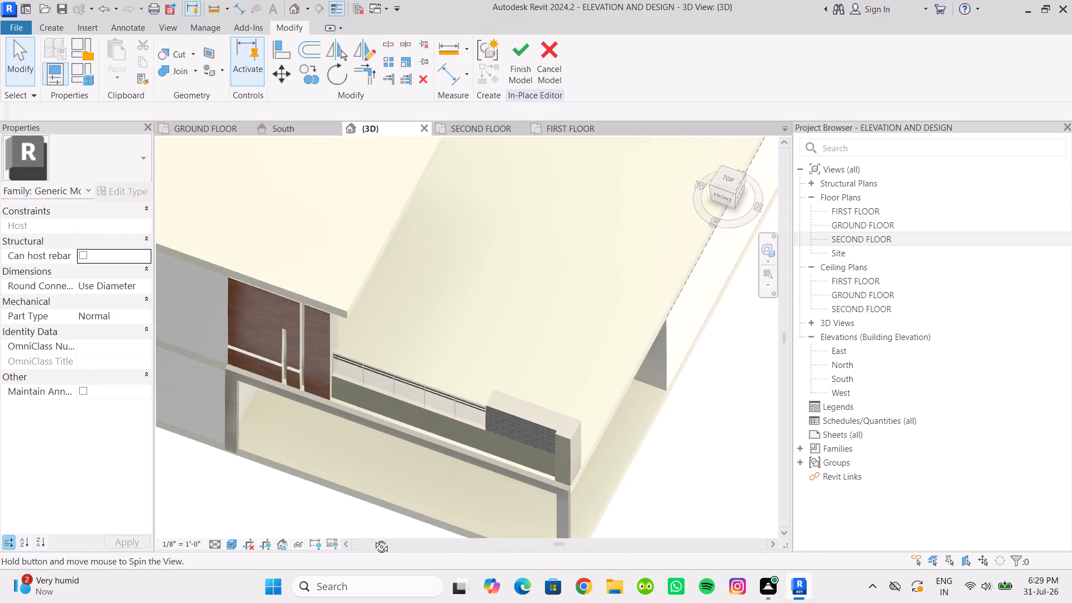
middle_click_drag(373, 538, 422, 441, "shift")
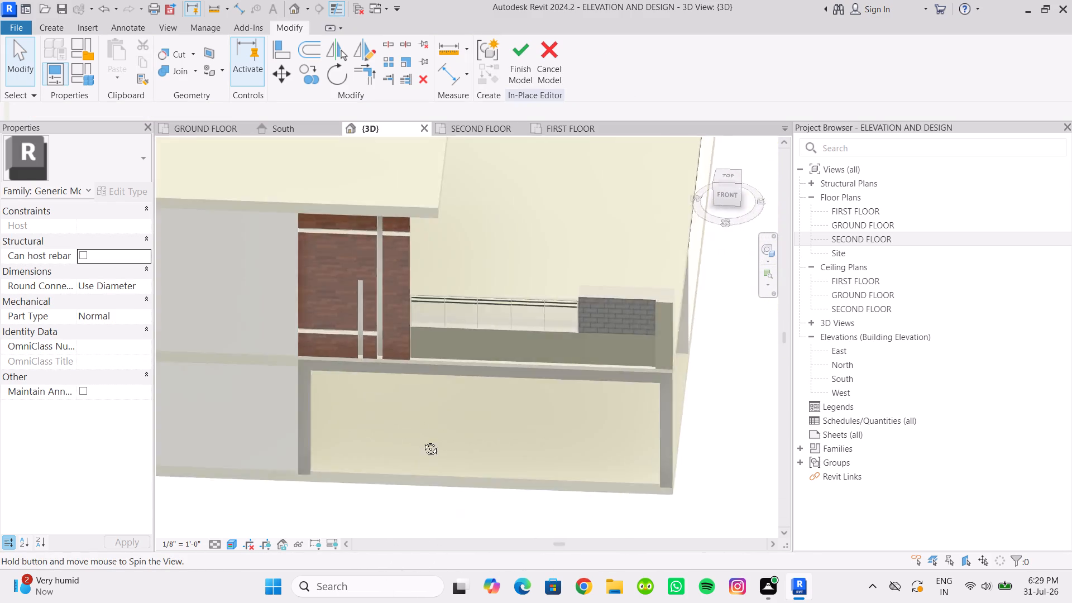
middle_click_drag(422, 441, 428, 369, "shift")
scroll(416, 361, "down", 2)
middle_click(416, 361, "shift")
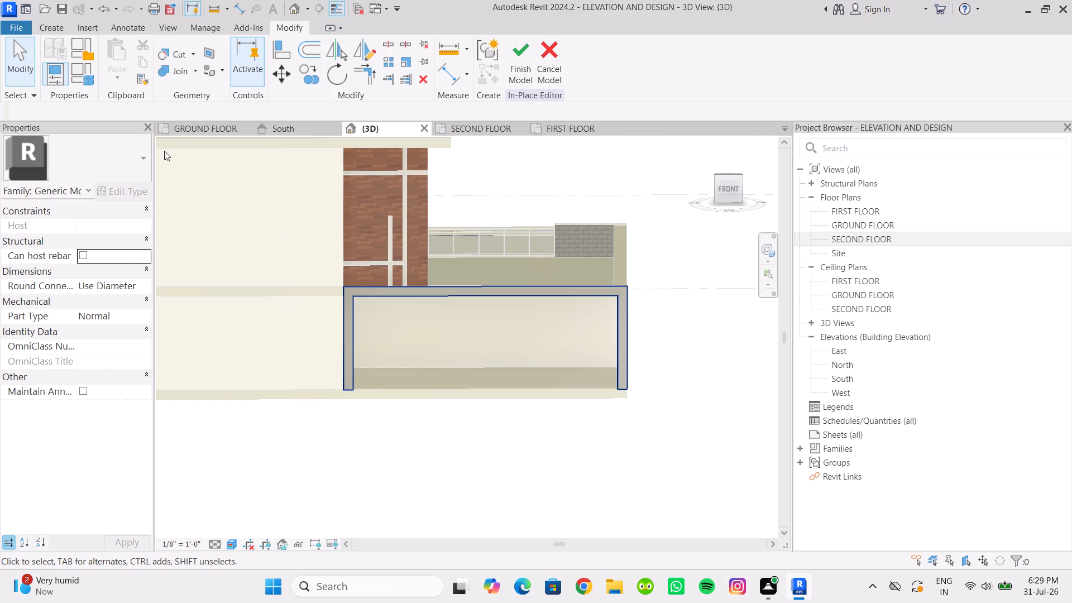
left_click(58, 25)
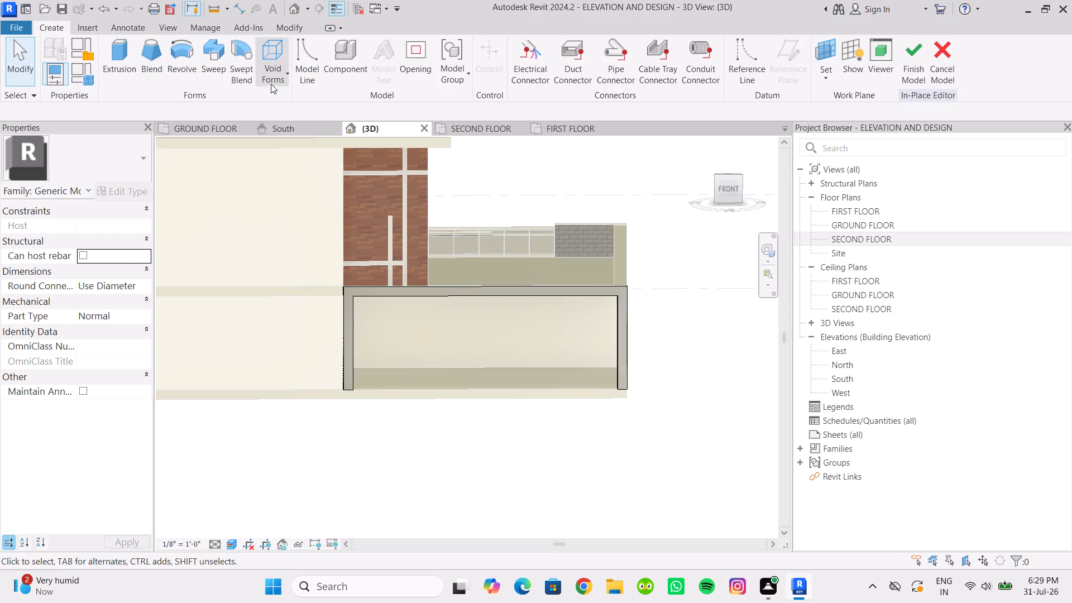
scroll(275, 85, "up", 1)
left_click(275, 84)
left_click(304, 103)
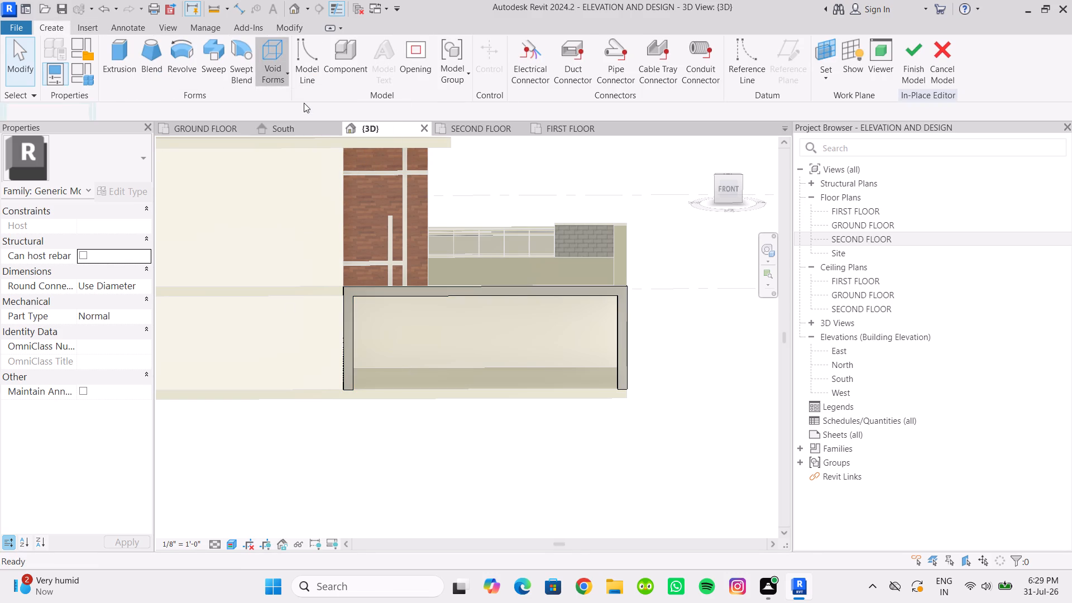
scroll(642, 389, "up", 9)
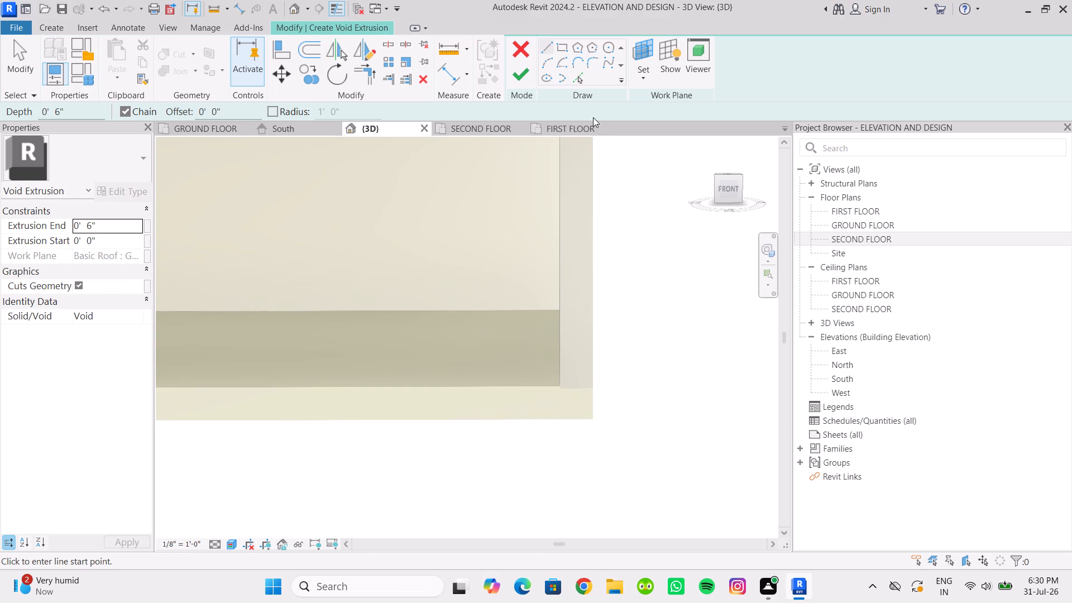
With a 2" offset, sketch an 8" wide rectangle inset inside the frame's free-end leg, from slab level to the inner corner.
left_click_drag(229, 106, 193, 114)
key("2")
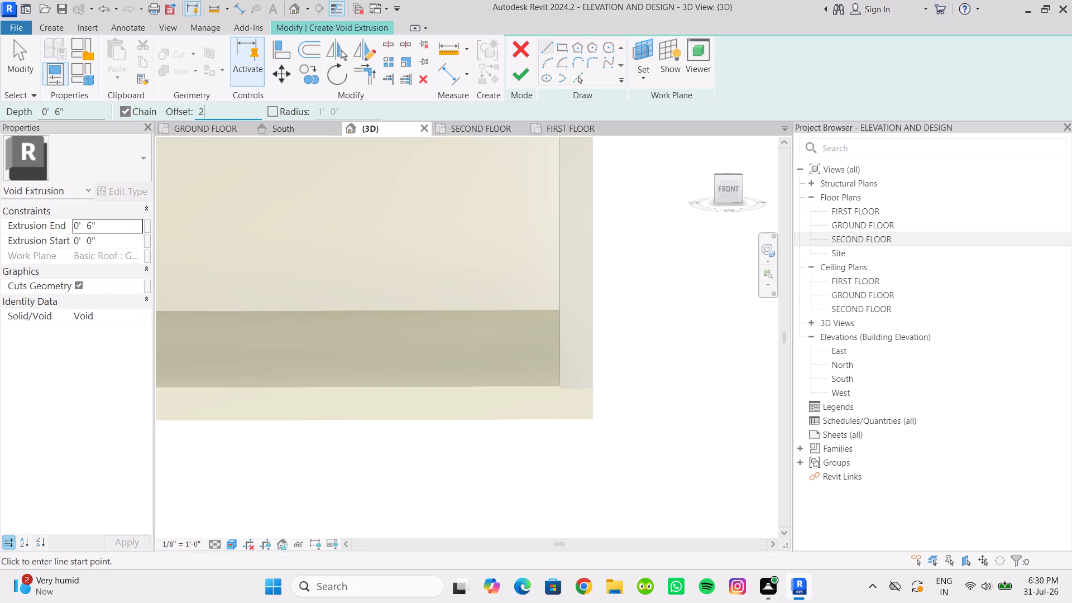
key("shift+quotedbl")
left_click(568, 48)
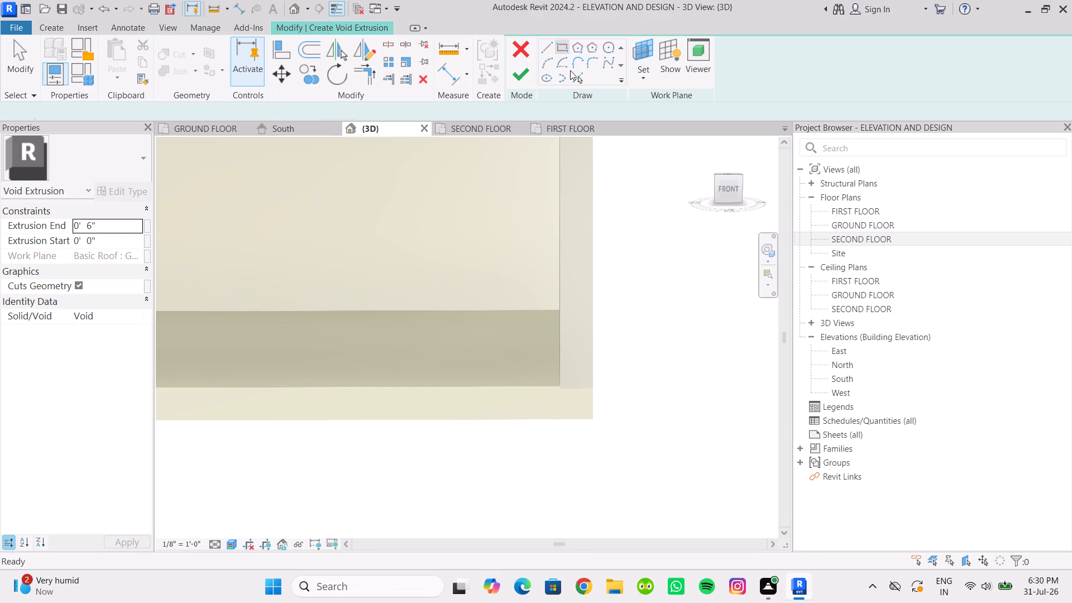
scroll(599, 376, "up", 3)
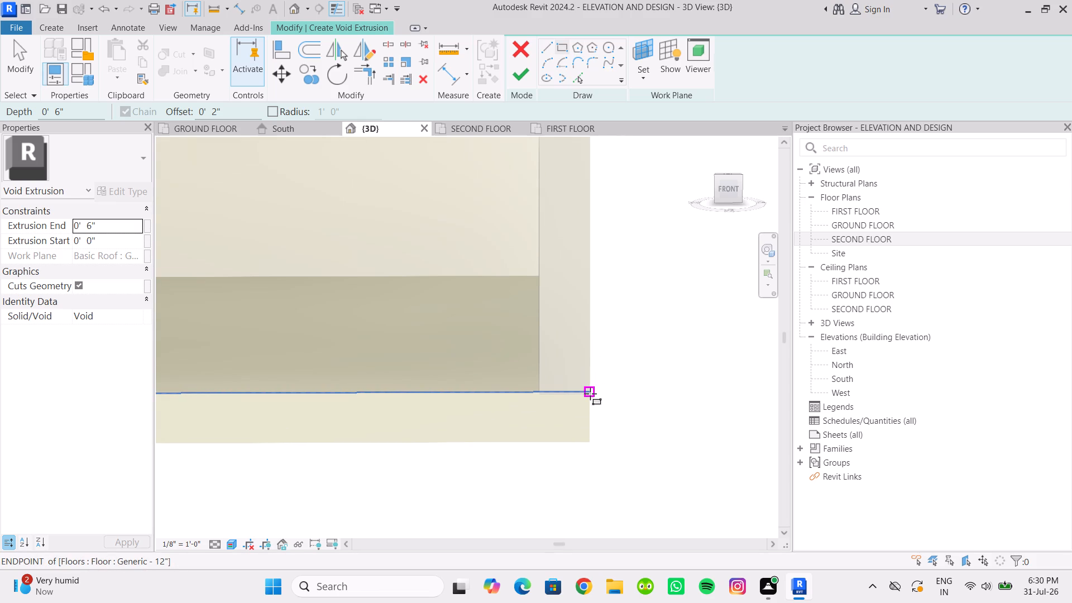
left_click(590, 394)
key("space")
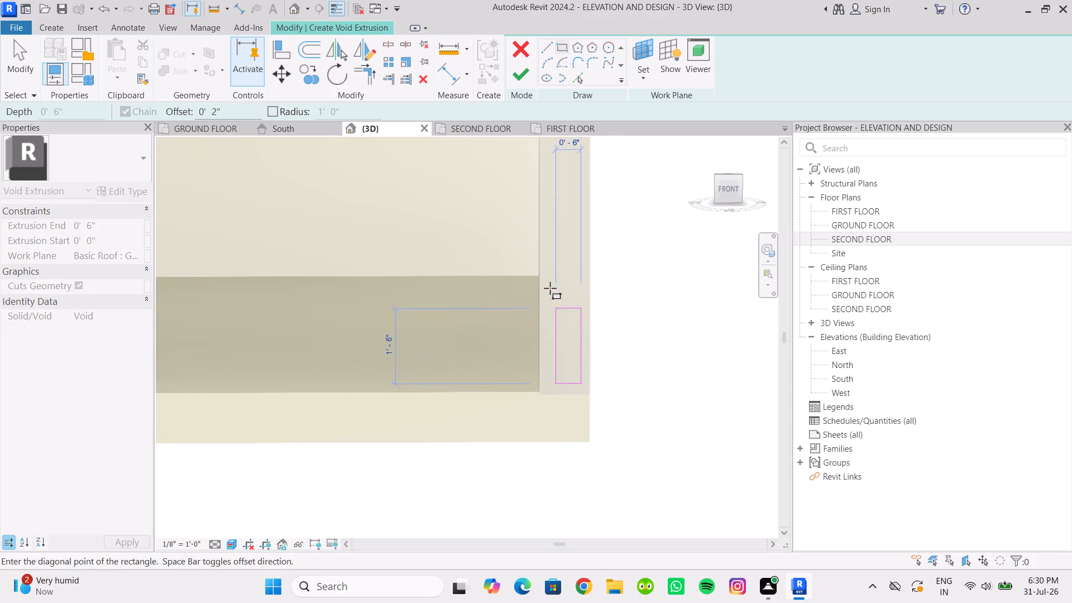
scroll(552, 272, "down", 6)
middle_click_drag(548, 232, 531, 540)
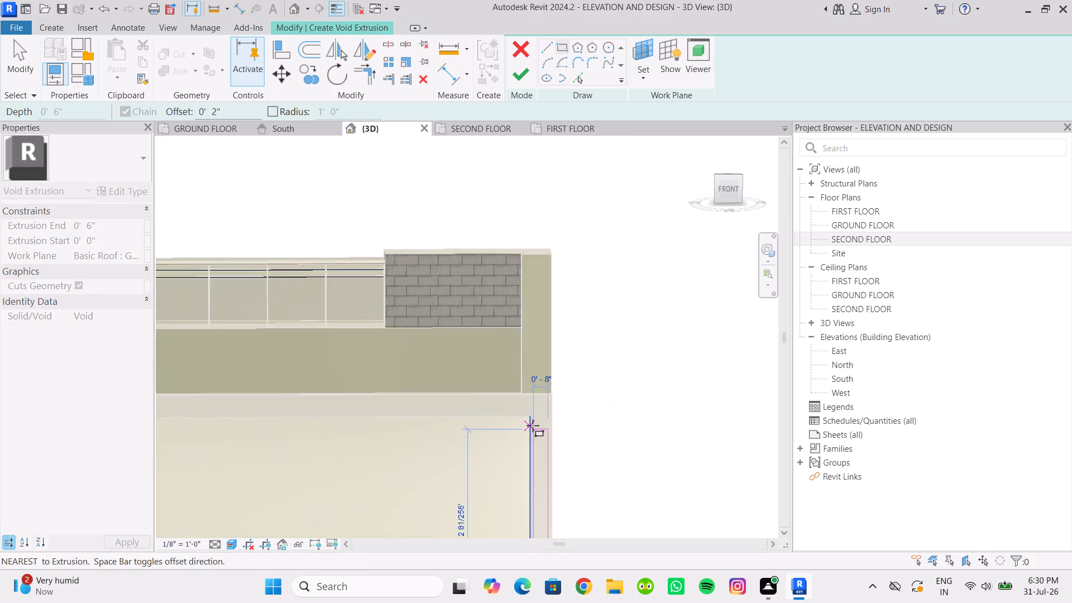
scroll(533, 425, "up", 6)
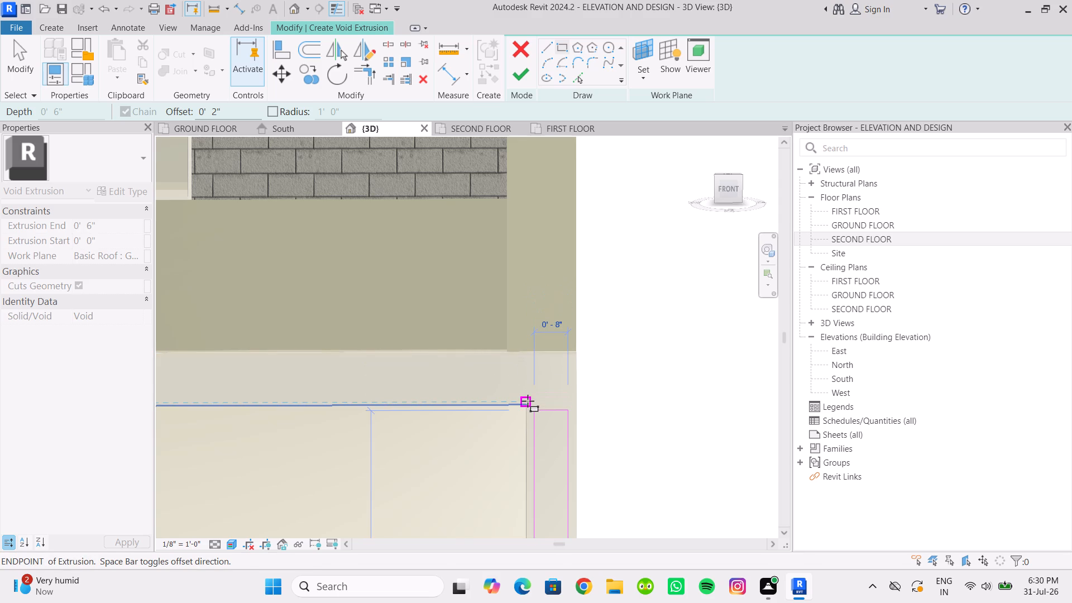
left_click(528, 401)
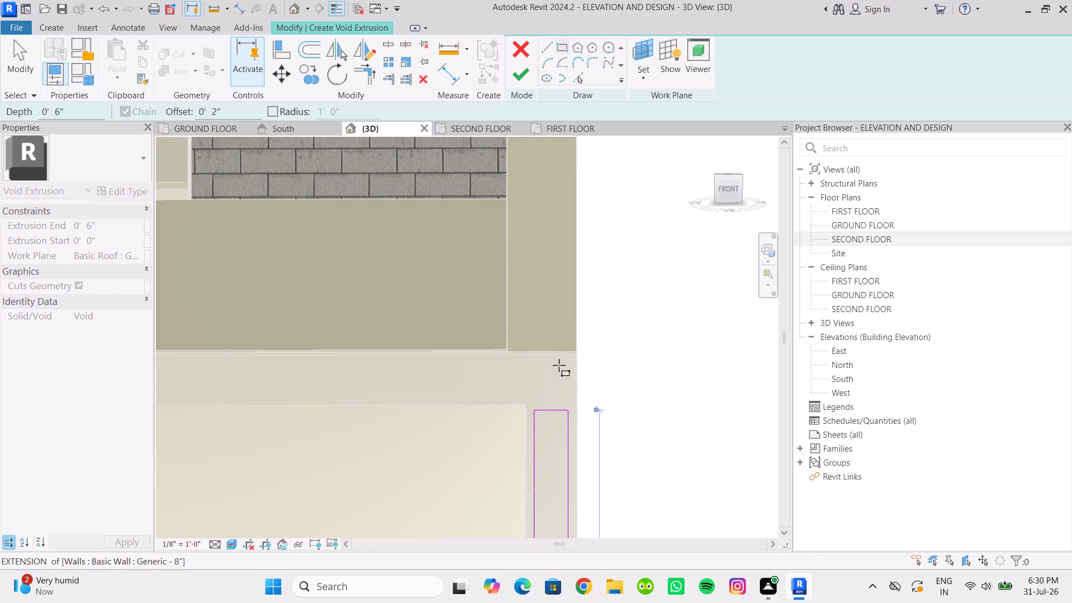
Sketch a rectangle inset 2" inside the frame's horizontal strip, from the free-end outer corner to the wall-side edge.
scroll(578, 358, "up", 6)
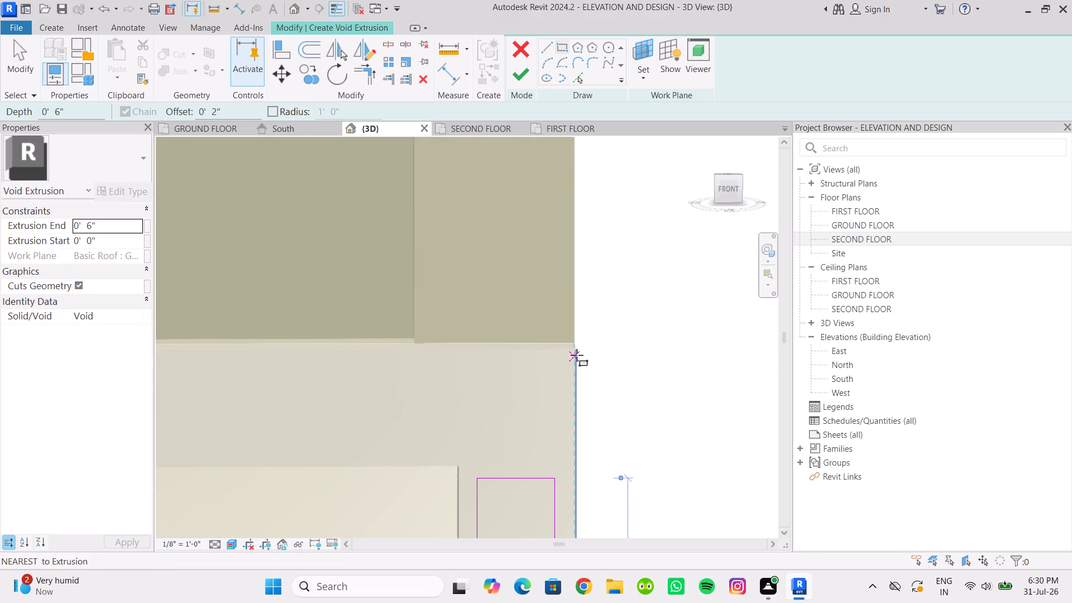
left_click(729, 192)
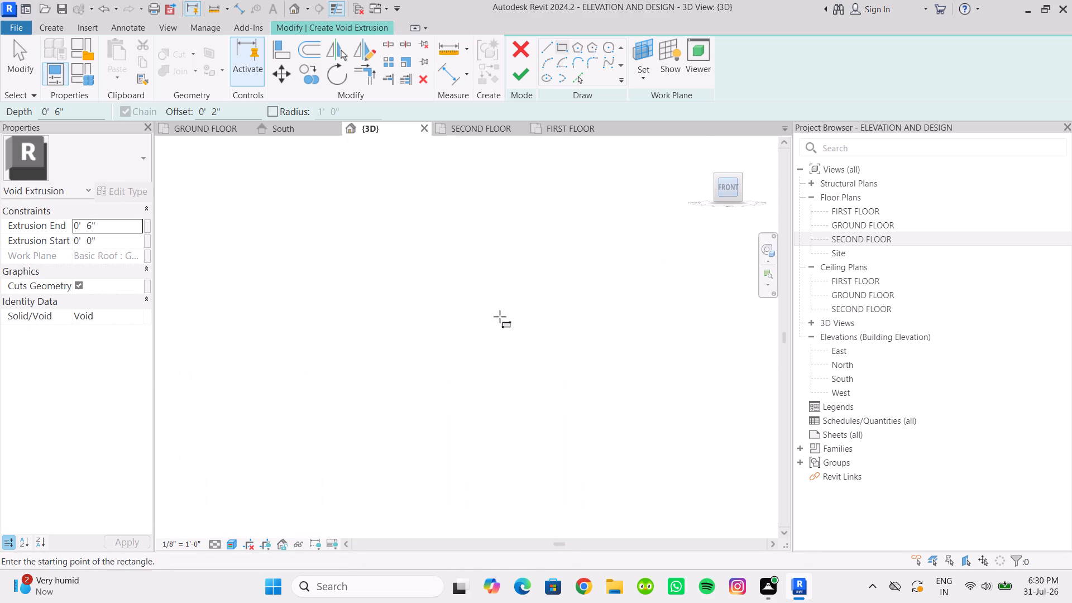
scroll(480, 322, "down", 8)
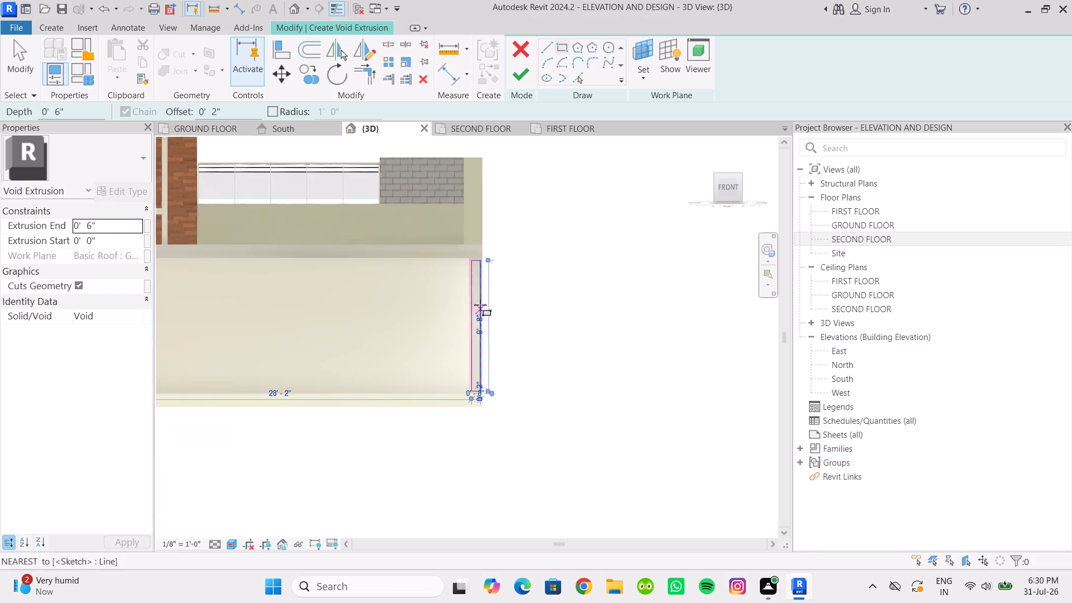
scroll(484, 266, "up", 10)
middle_click_drag(461, 243, 520, 328)
scroll(529, 320, "up", 3)
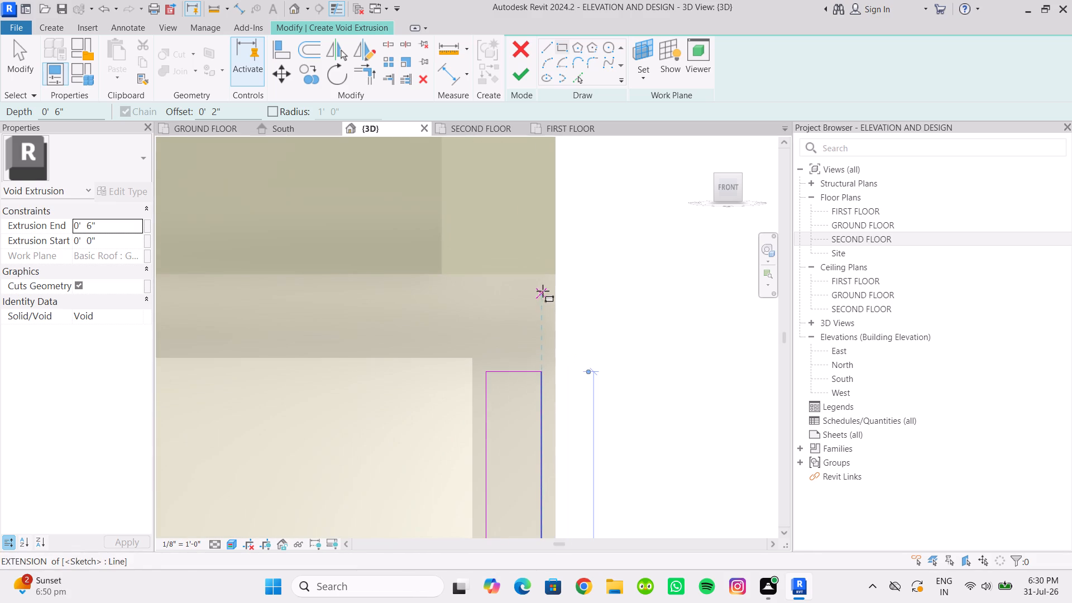
left_click(553, 273)
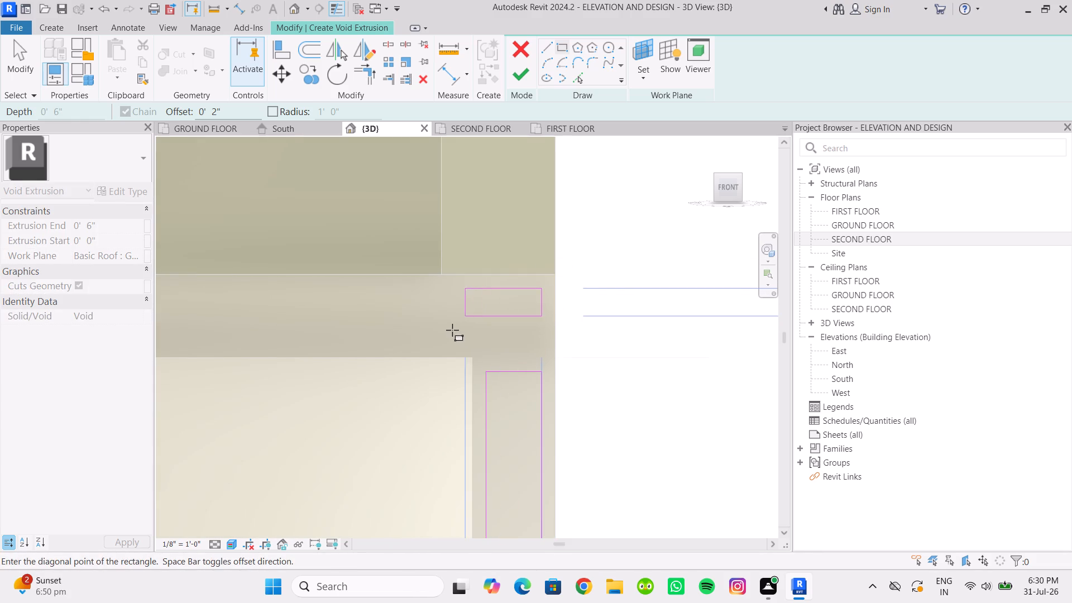
scroll(452, 330, "down", 6)
middle_click_drag(452, 330, 808, 331)
scroll(385, 343, "down", 4)
middle_click_drag(363, 344, 651, 348)
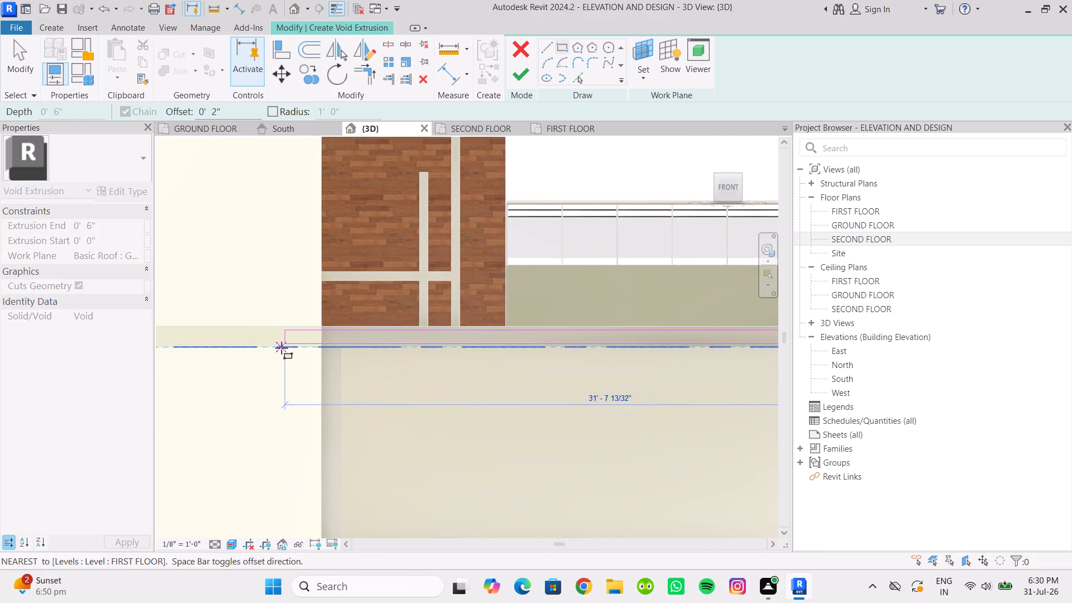
scroll(281, 348, "up", 5)
left_click(357, 343)
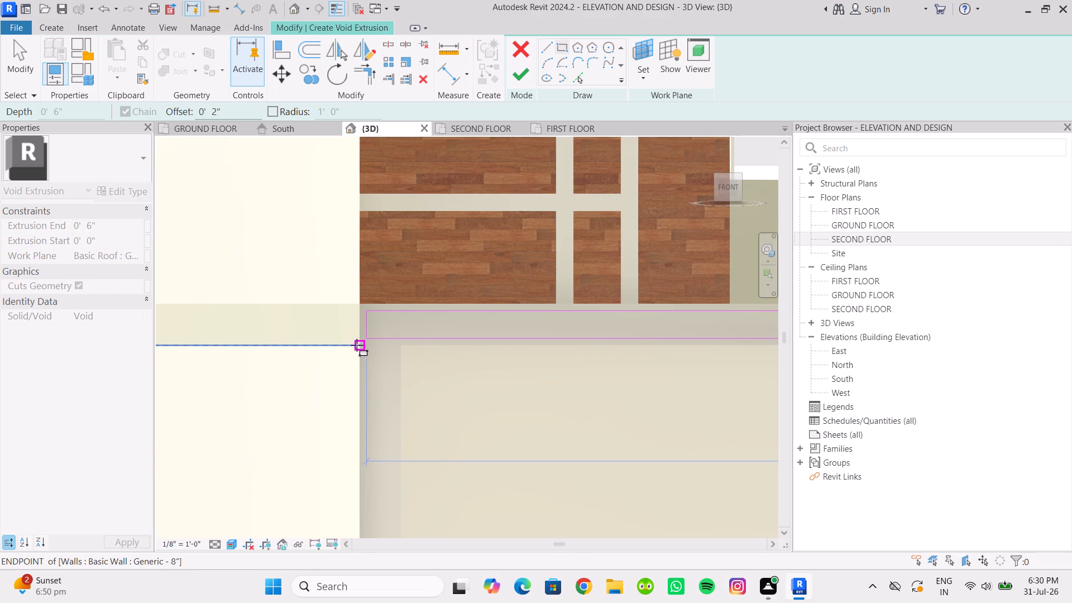
Sketch an 8" by 9'-8" rectangle inset 2" inside the frame's wall-side leg, and leave the rectangle tool.
left_click(402, 347)
scroll(381, 411, "down", 5)
middle_click_drag(387, 438, 371, 309)
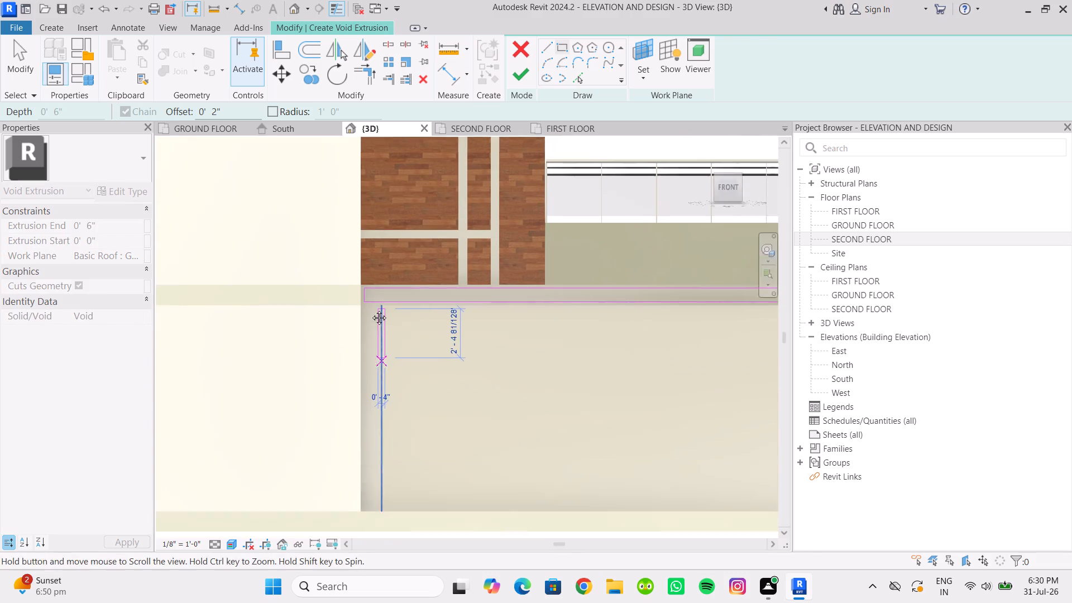
middle_click_drag(371, 309, 367, 296)
scroll(356, 453, "up", 6)
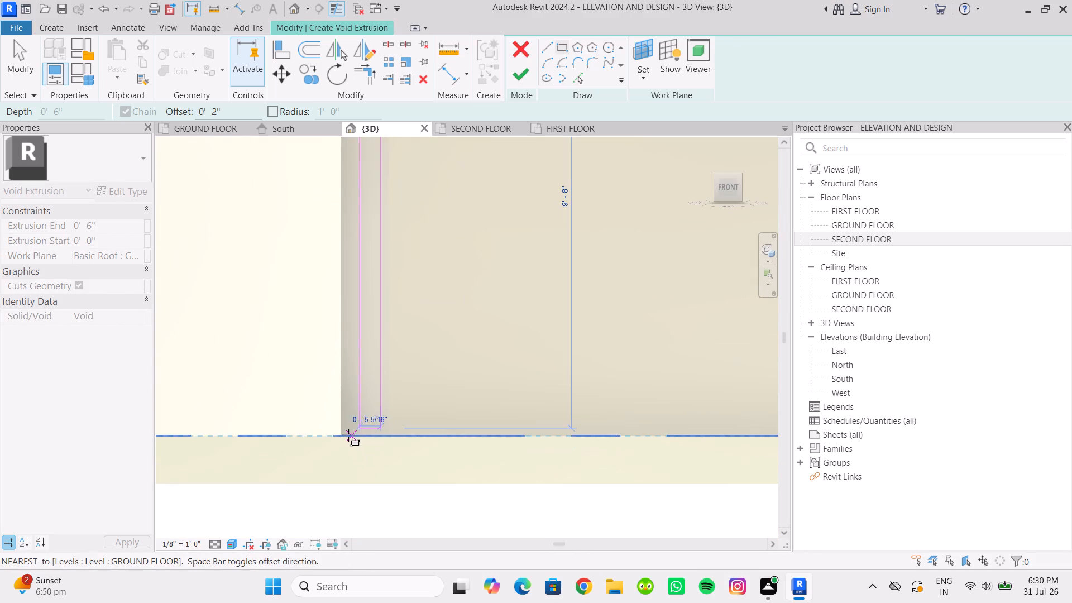
left_click(343, 434)
scroll(300, 403, "down", 5)
middle_click_drag(285, 385, 291, 493)
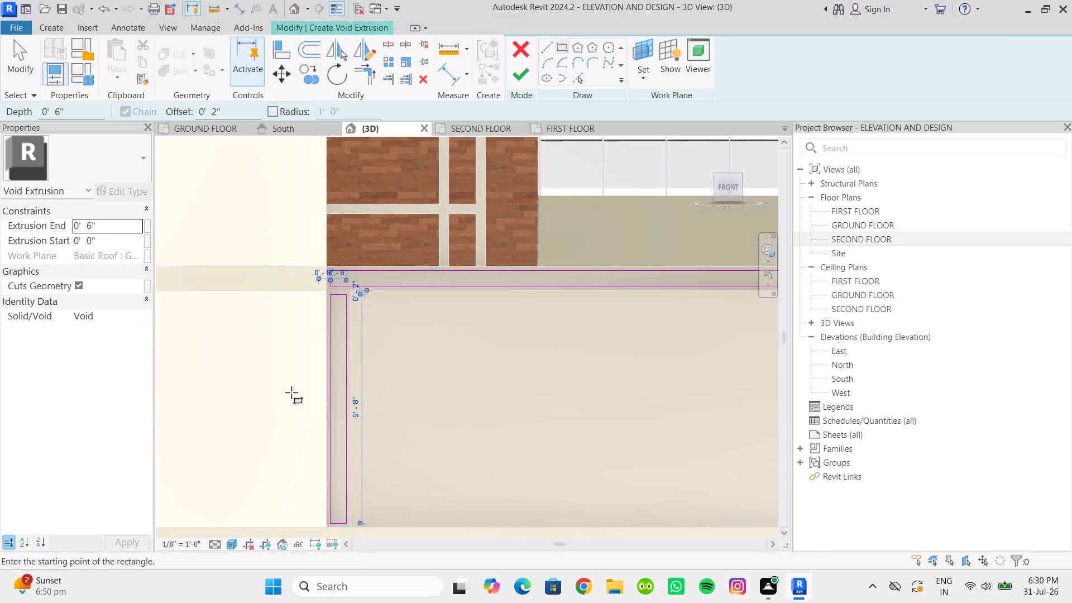
scroll(289, 361, "up", 3)
middle_click_drag(289, 358, 263, 430)
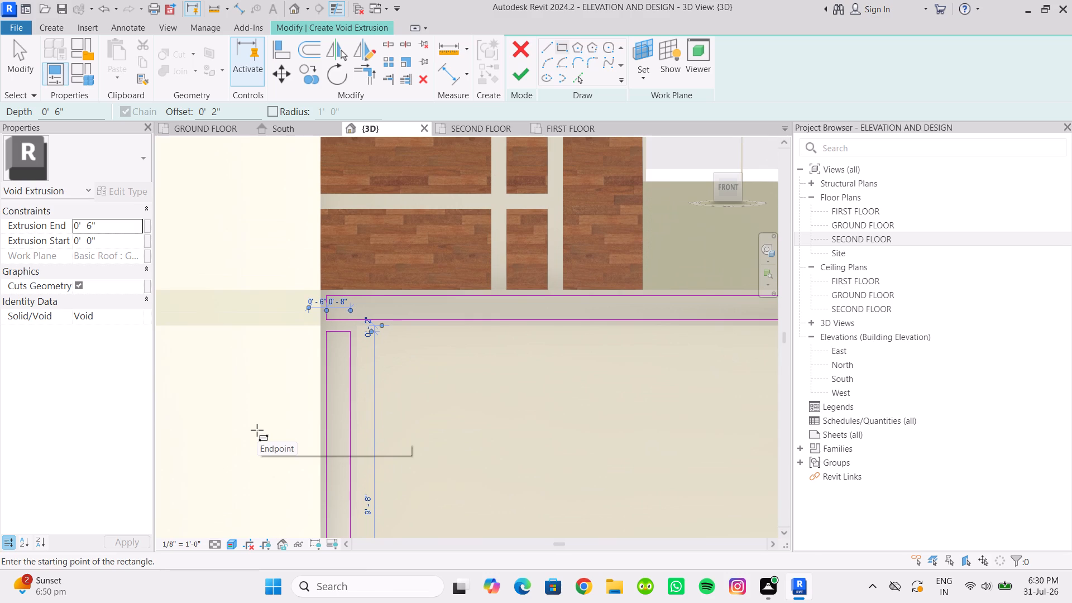
key("Escape")
key("Escape")
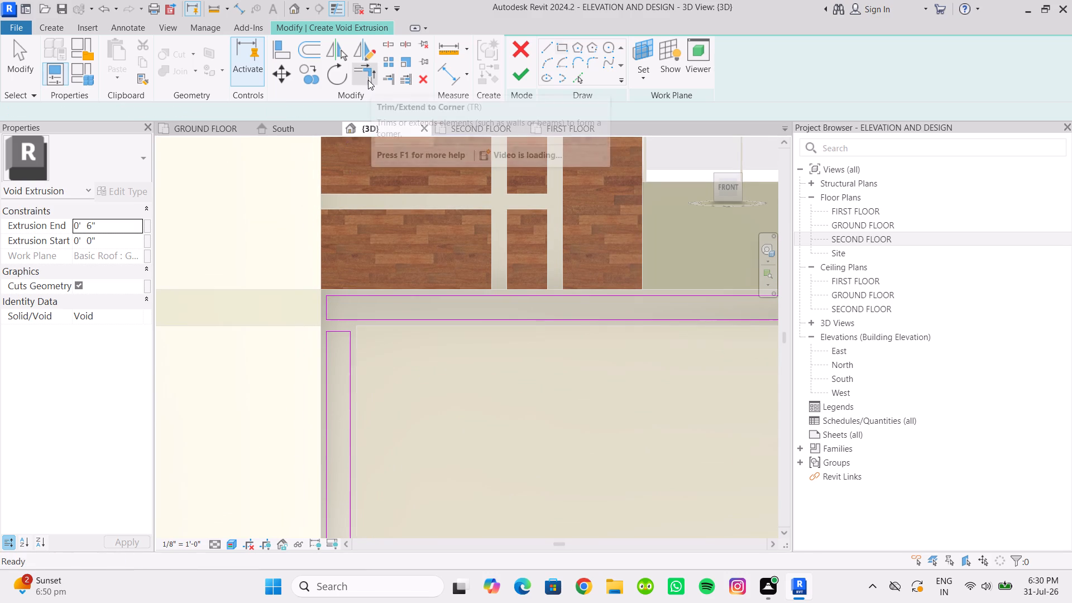
Trim/extend the void sketch's top line and the wall-side leg's outer line to a corner.
left_click(368, 80)
scroll(360, 279, "up", 3)
left_click(352, 301)
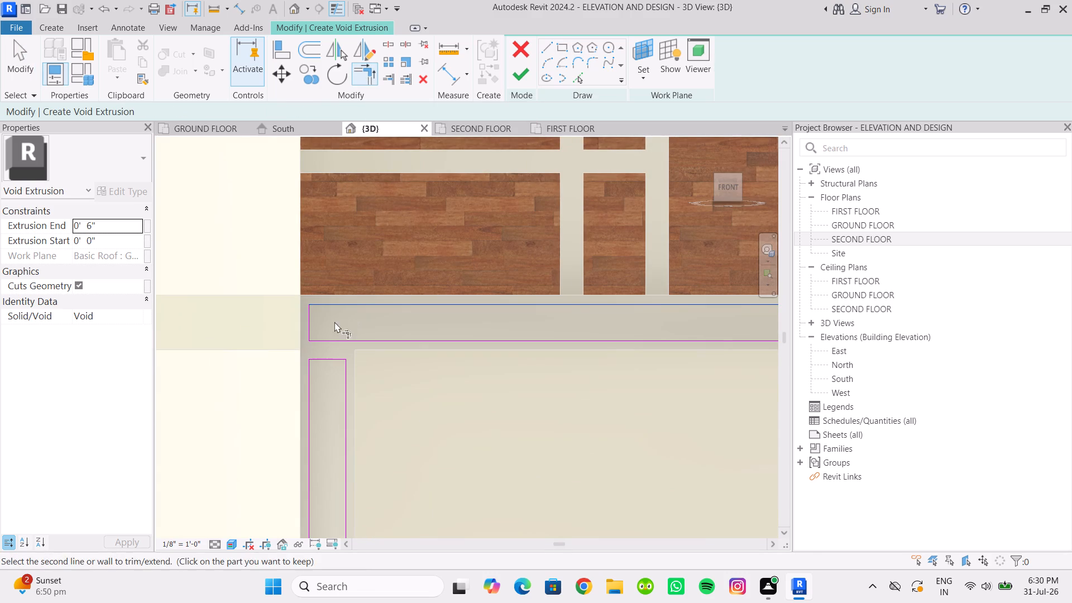
left_click(312, 374)
key("Escape")
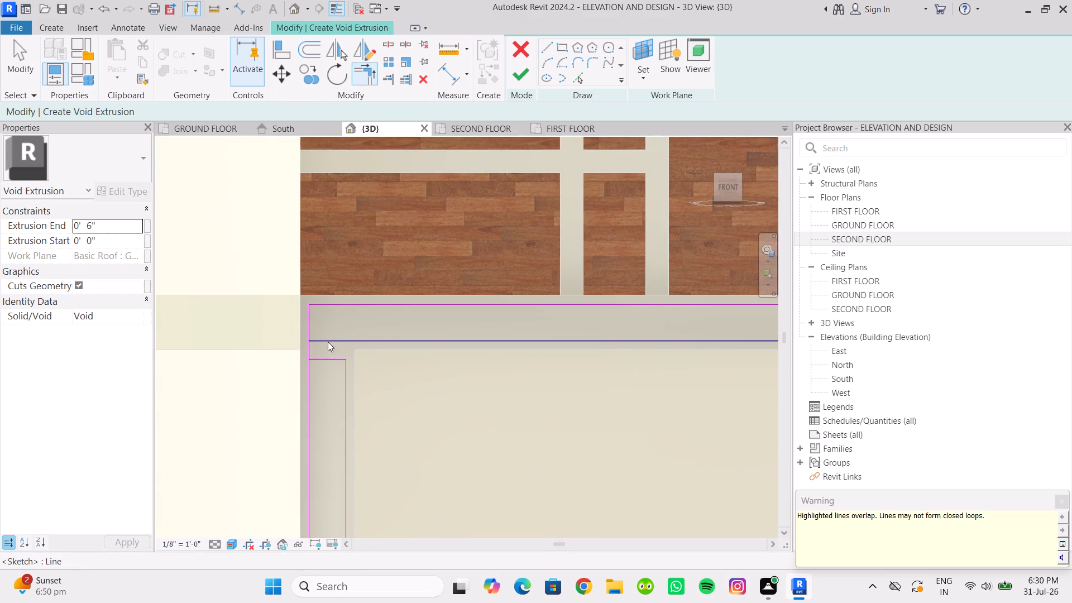
Delete the short 8" line closing the top of the wall-side leg's rectangle.
left_click(318, 355)
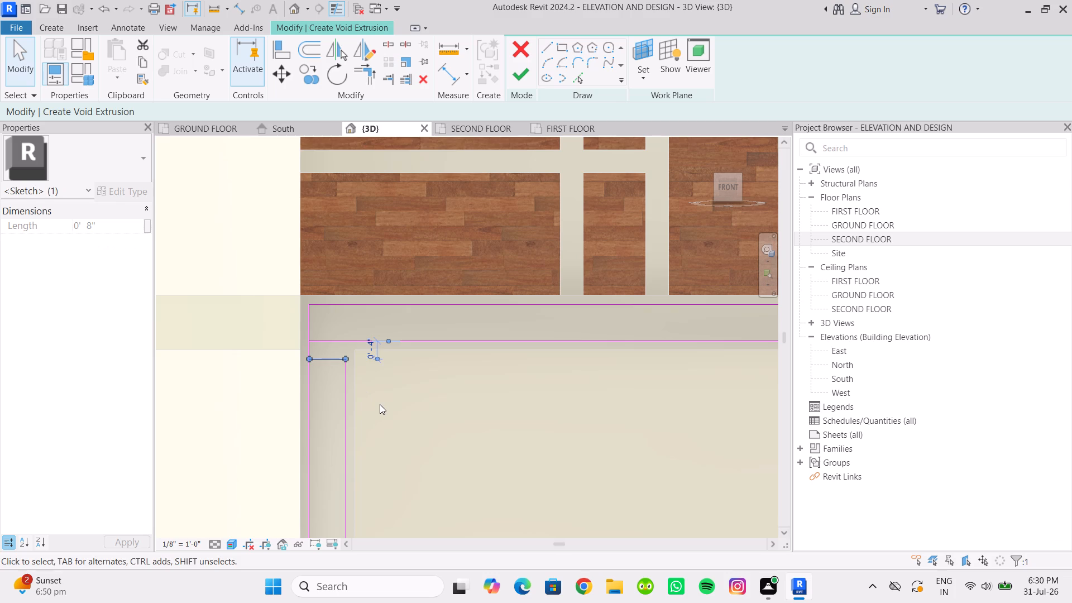
key("Delete")
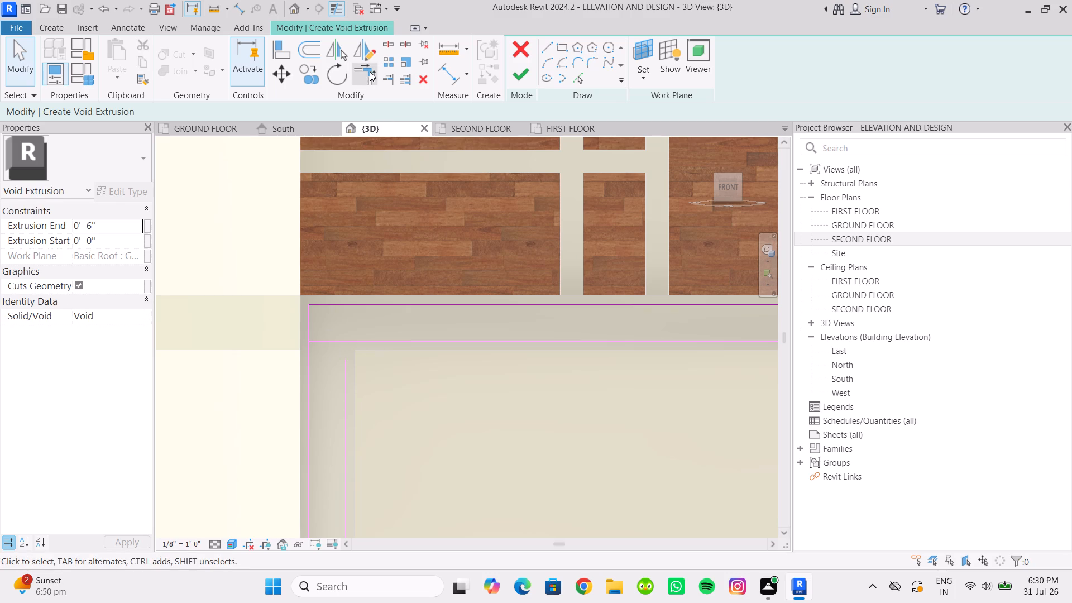
Trim/extend the horizontal strip's lower line and the wall-side leg's inner line to a corner.
left_click(370, 71)
left_click(382, 338)
left_click(348, 367)
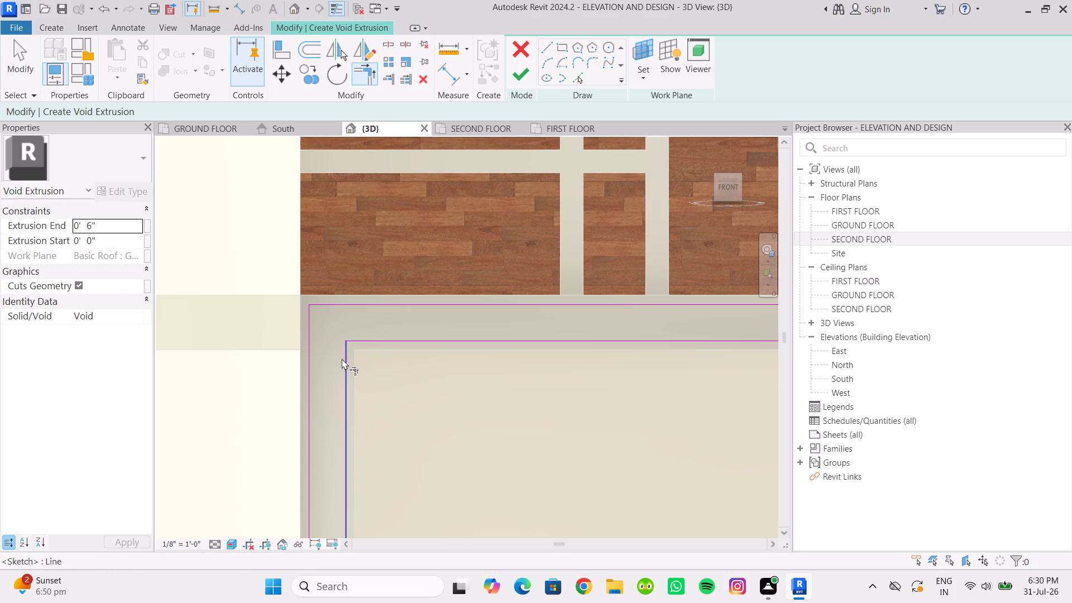
Delete the short line closing the top of the free-end leg's rectangle in the void sketch.
scroll(332, 338, "down", 4)
scroll(399, 332, "down", 6)
middle_click_drag(406, 343, 175, 343)
scroll(491, 343, "up", 5)
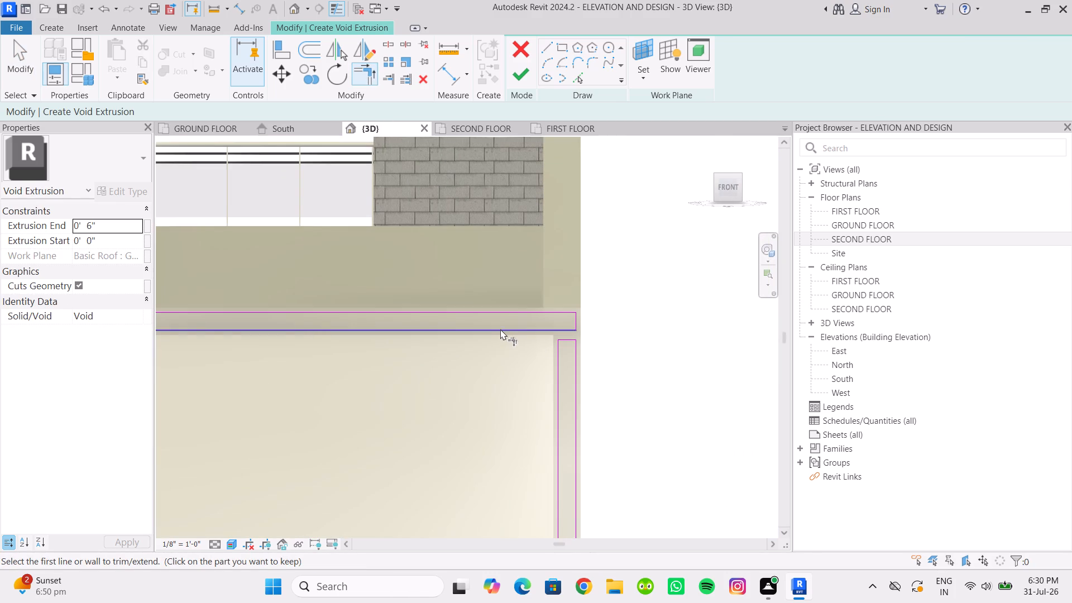
key("Escape")
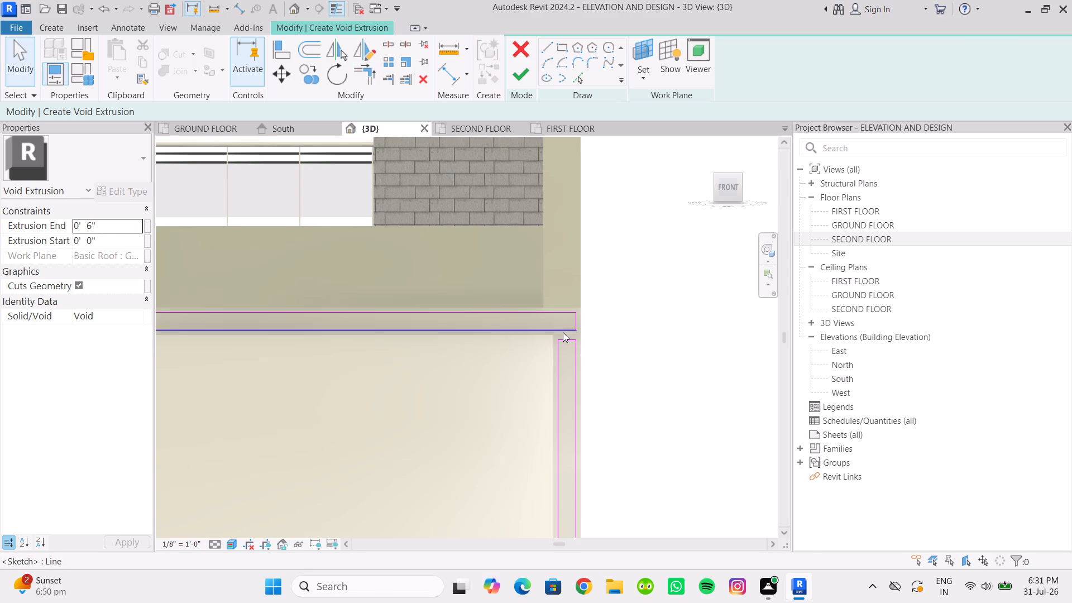
left_click(564, 337)
key("Delete")
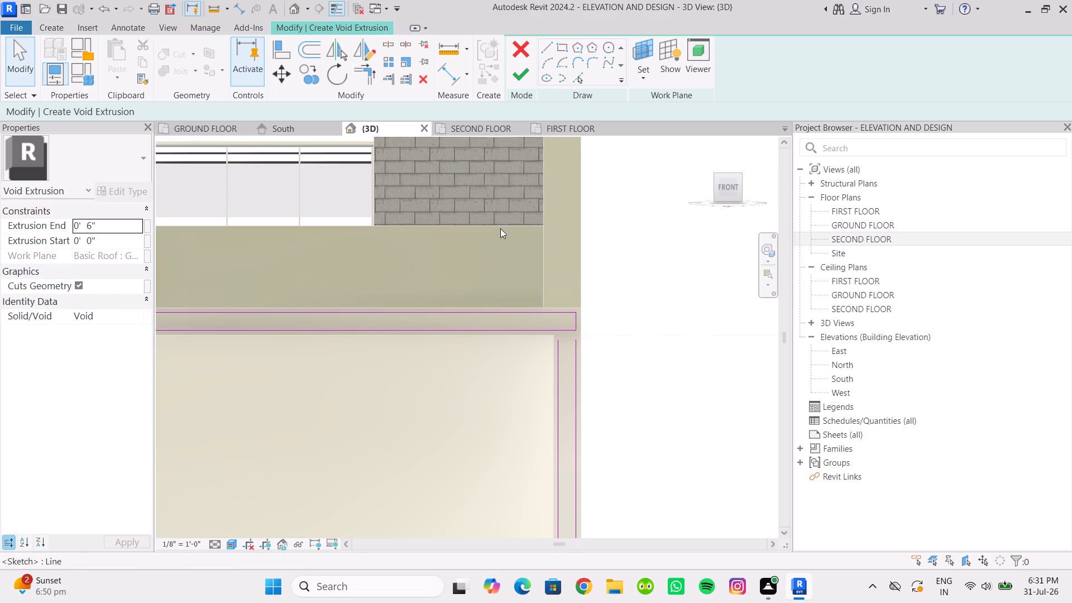
Trim/extend the horizontal strip's lower line and the free-end leg's inner line to a corner.
left_click(371, 71)
scroll(580, 358, "up", 4)
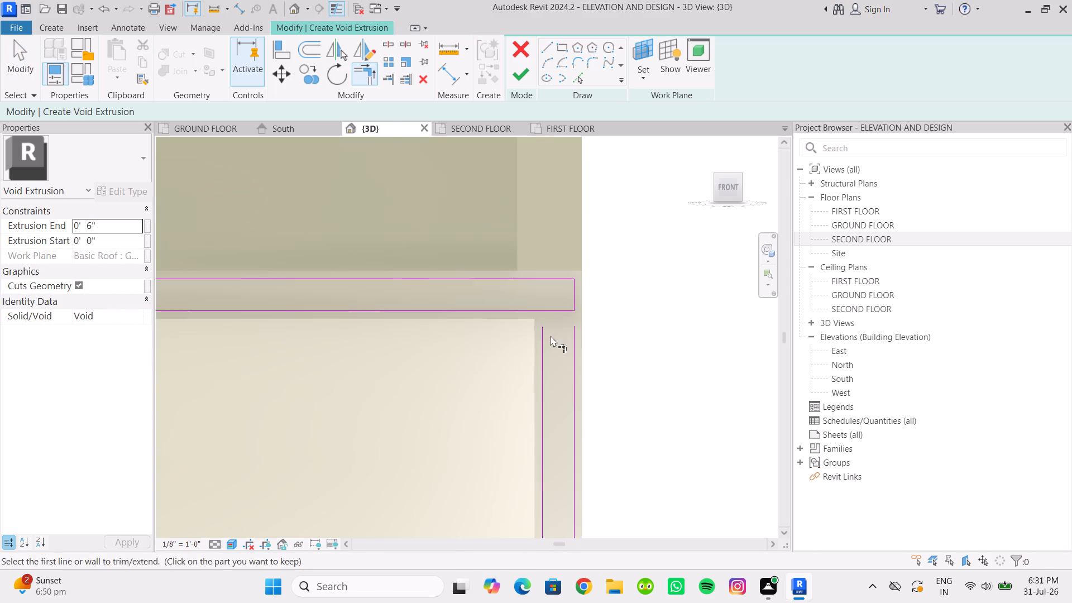
left_click(524, 307)
left_click(540, 338)
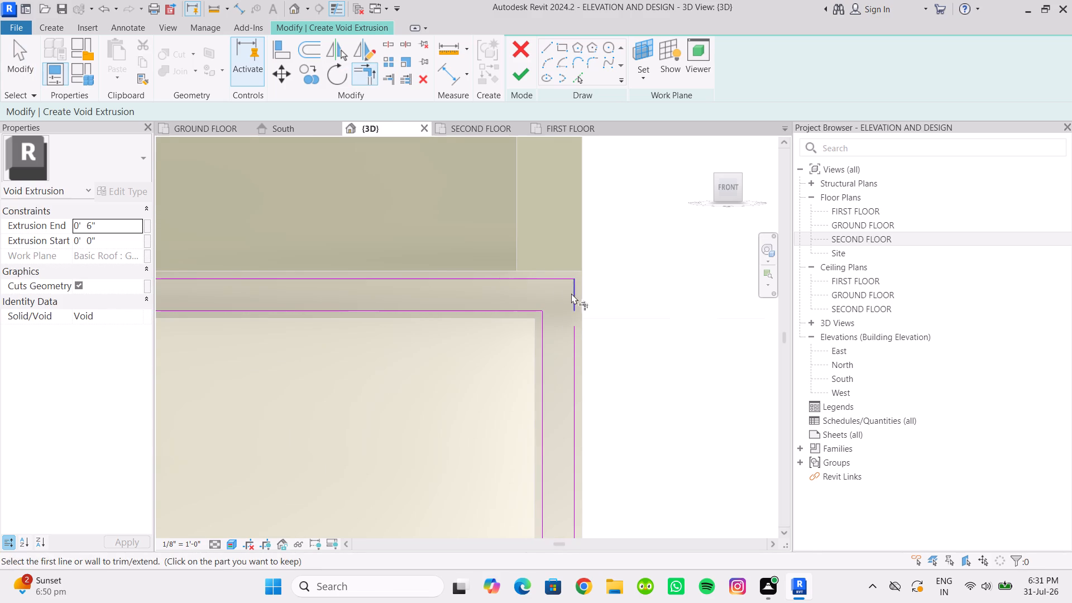
Trim/extend the void sketch's top line and the free-end leg's outer line to a corner.
left_click(575, 305)
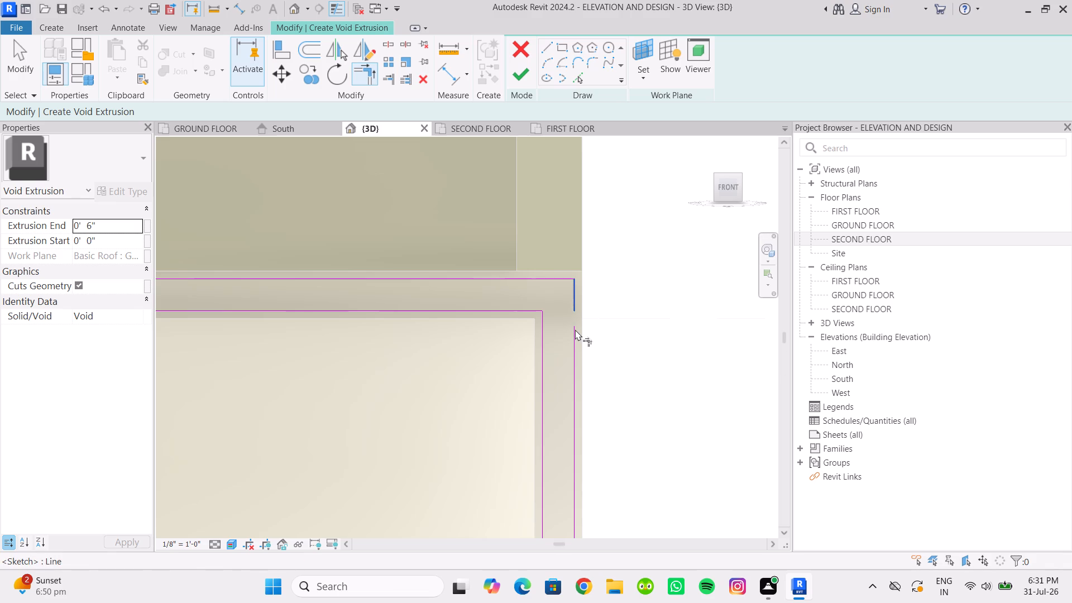
left_click(575, 331)
left_click(575, 332)
left_click(555, 279)
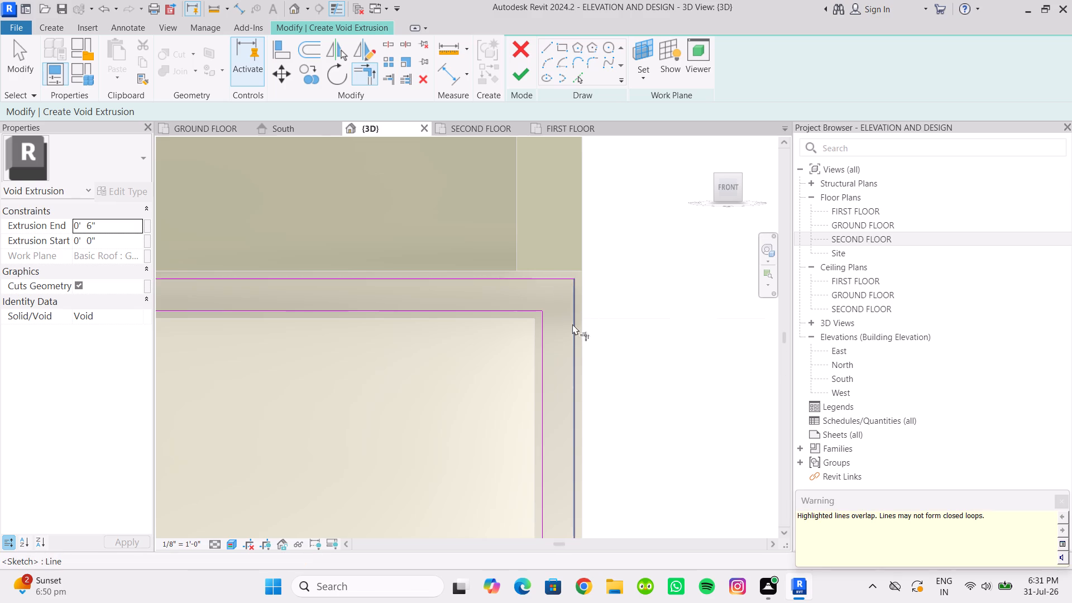
left_click(620, 342)
key("Escape")
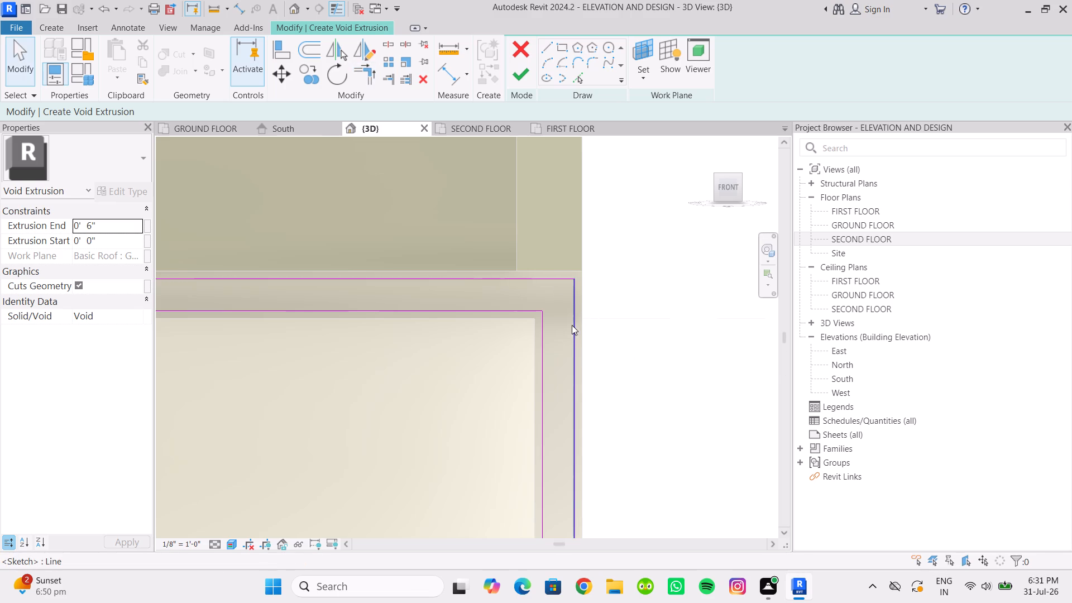
Delete the short line at the strip's free end that overlaps the leg's outer line.
left_click(576, 318)
left_click(614, 352)
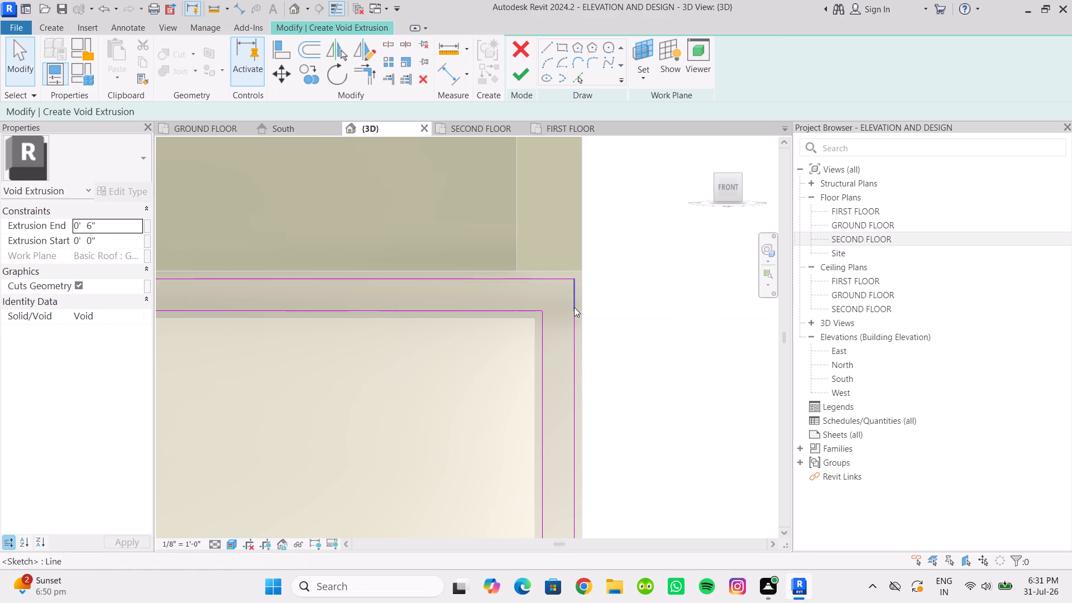
left_click(574, 307)
key("Delete")
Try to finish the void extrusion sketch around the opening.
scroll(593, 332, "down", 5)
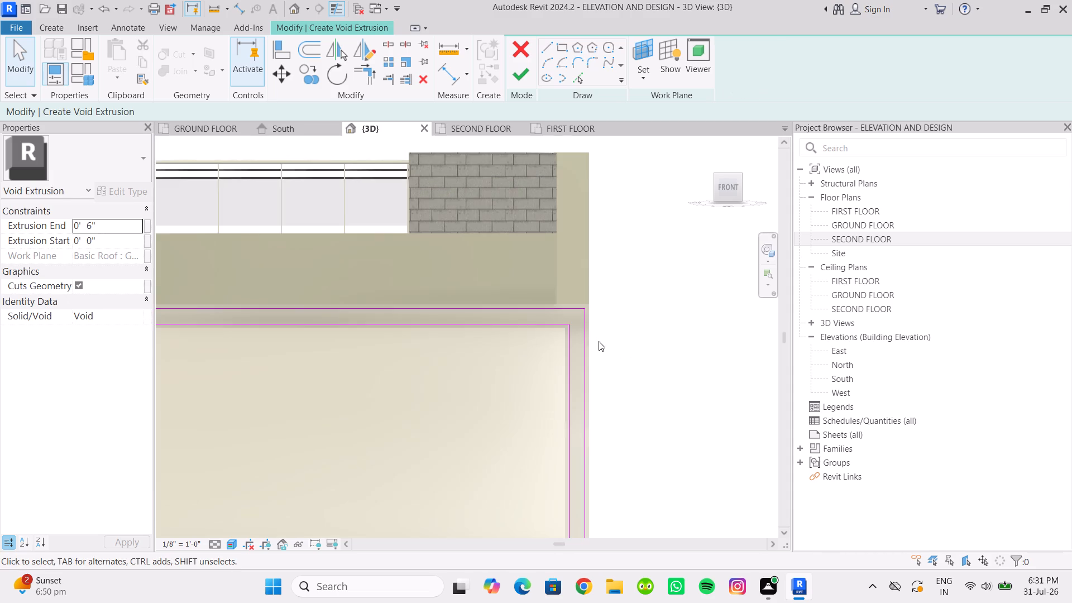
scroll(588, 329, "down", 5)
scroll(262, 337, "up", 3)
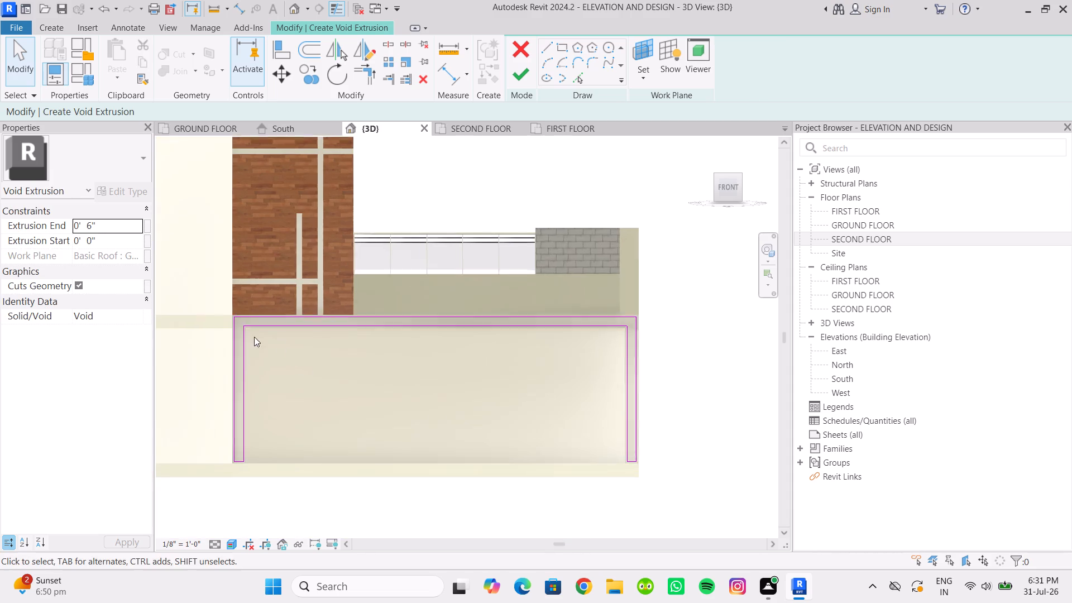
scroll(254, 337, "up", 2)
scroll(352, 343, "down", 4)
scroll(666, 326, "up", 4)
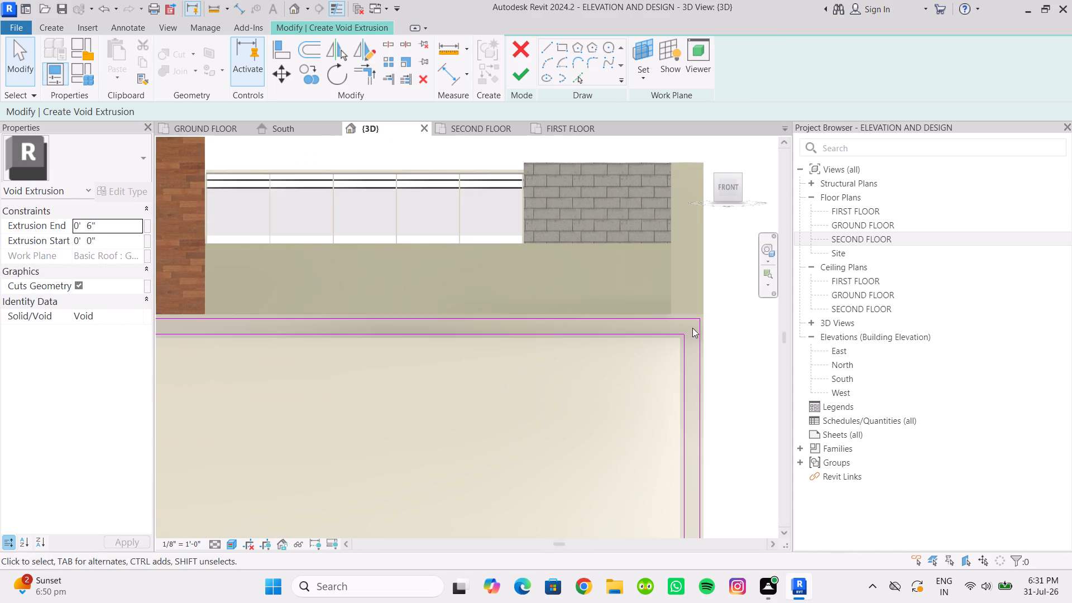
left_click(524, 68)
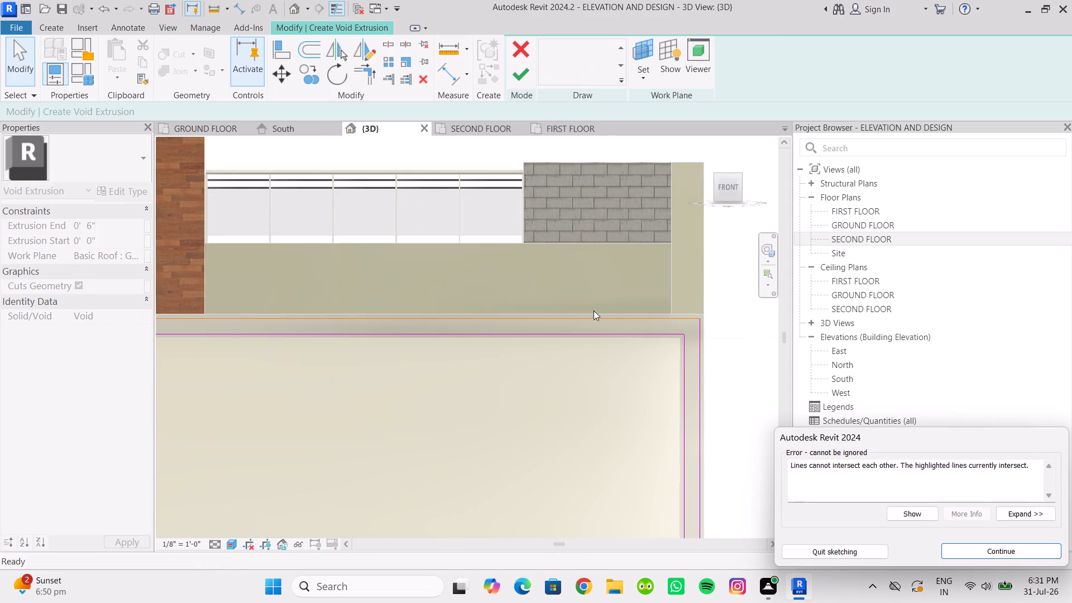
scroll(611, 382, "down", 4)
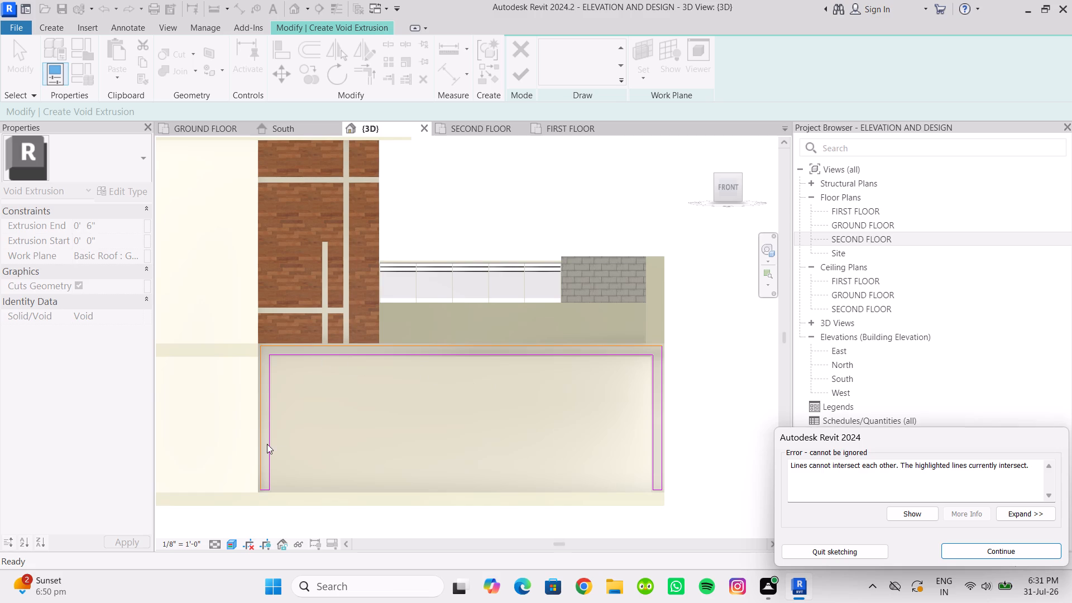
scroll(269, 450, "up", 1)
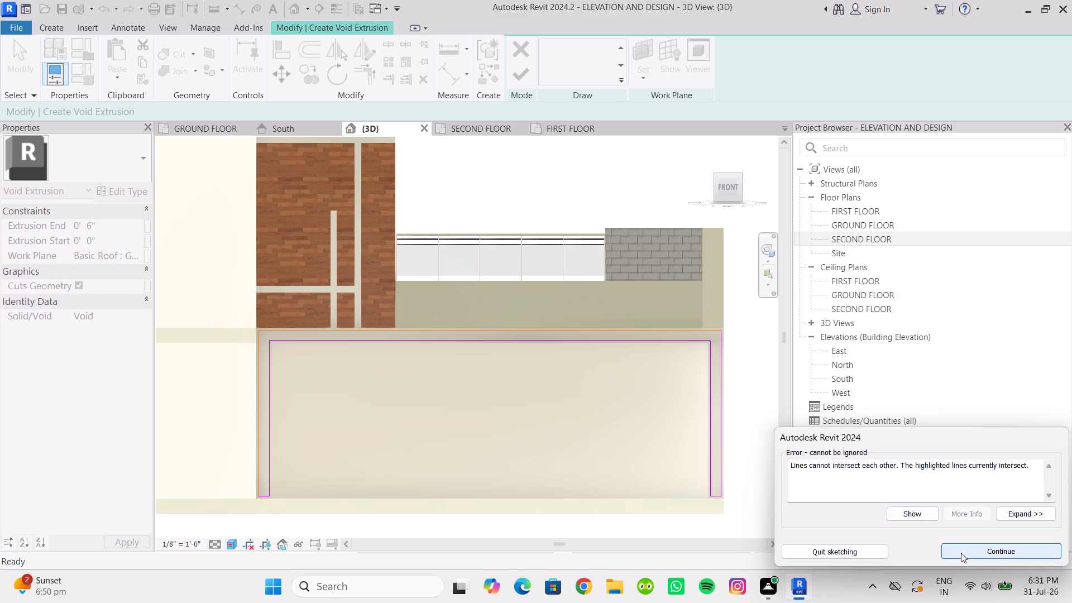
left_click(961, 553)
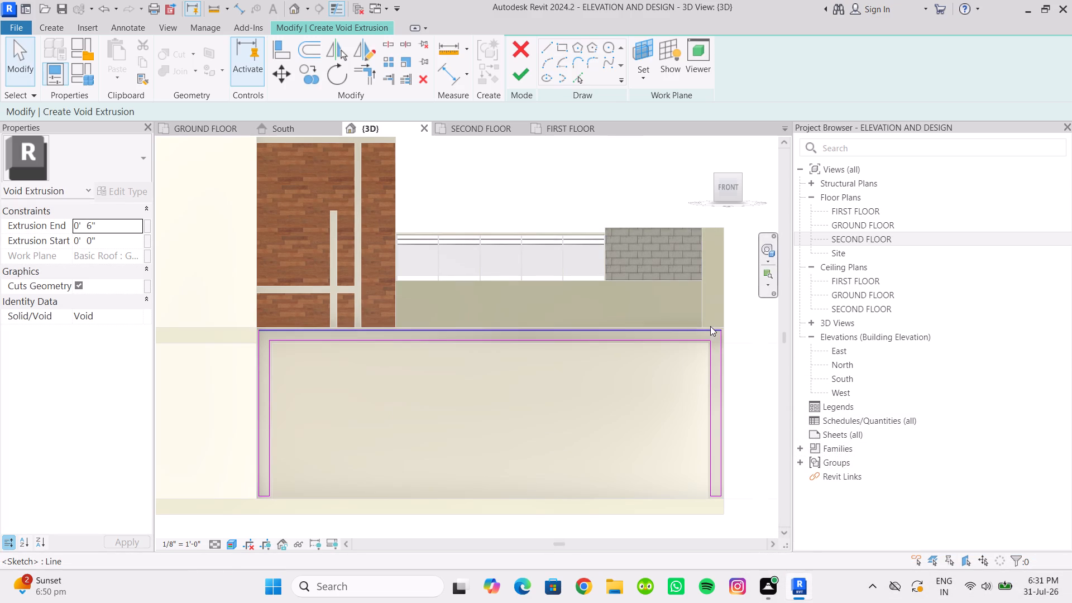
Check the wall-side leg's outer line near the top corner for an overlapping sketch segment.
left_click(256, 339)
left_click(309, 384)
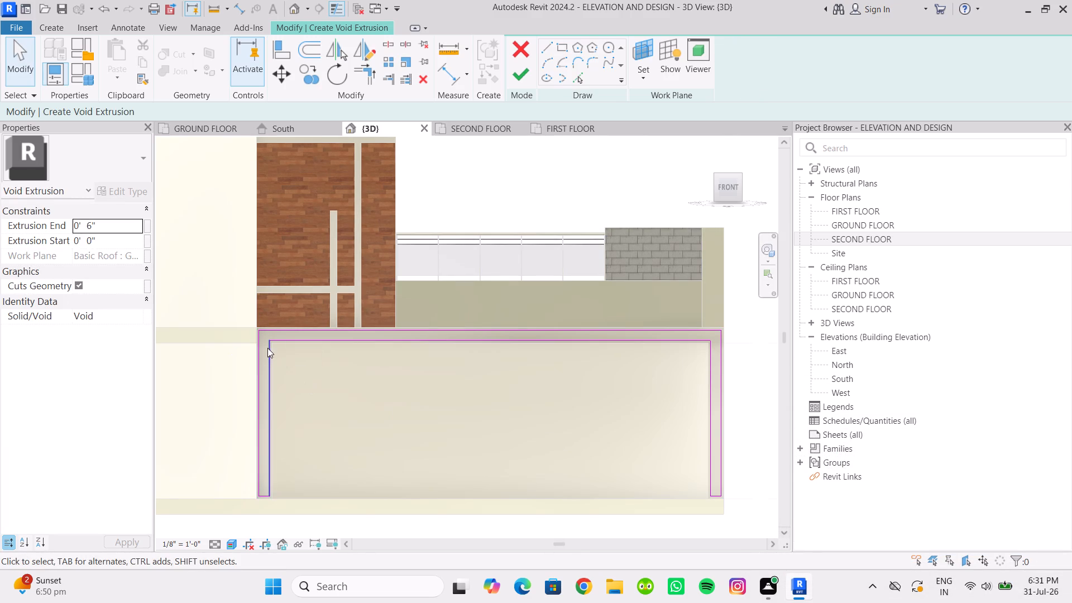
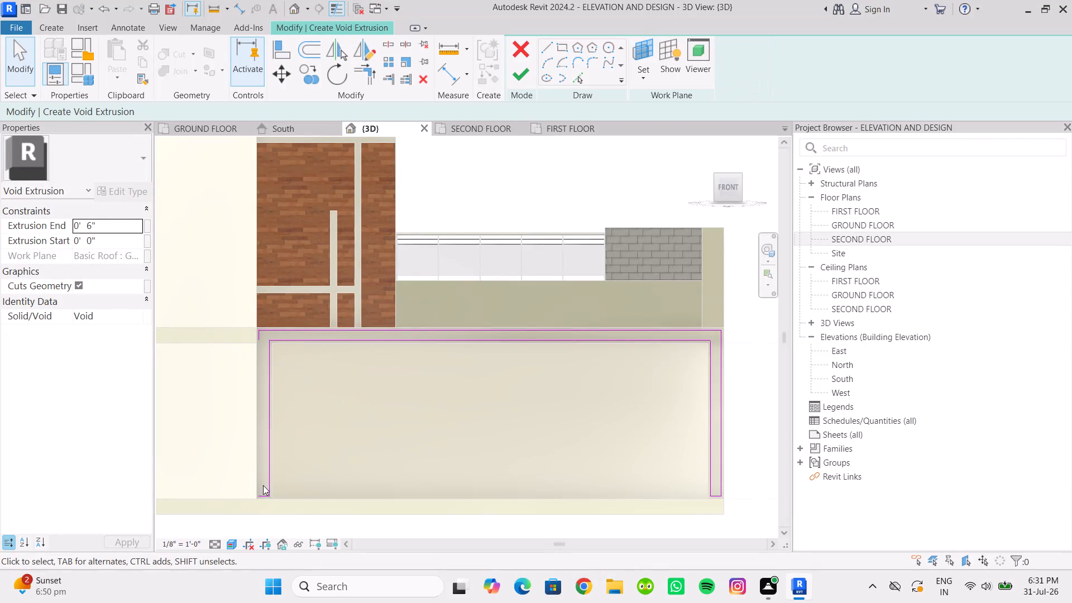
Trim/extend the wall-side leg's outer line and short bottom line to a corner, closing the void sketch, and finish the sketch.
scroll(264, 486, "up", 2)
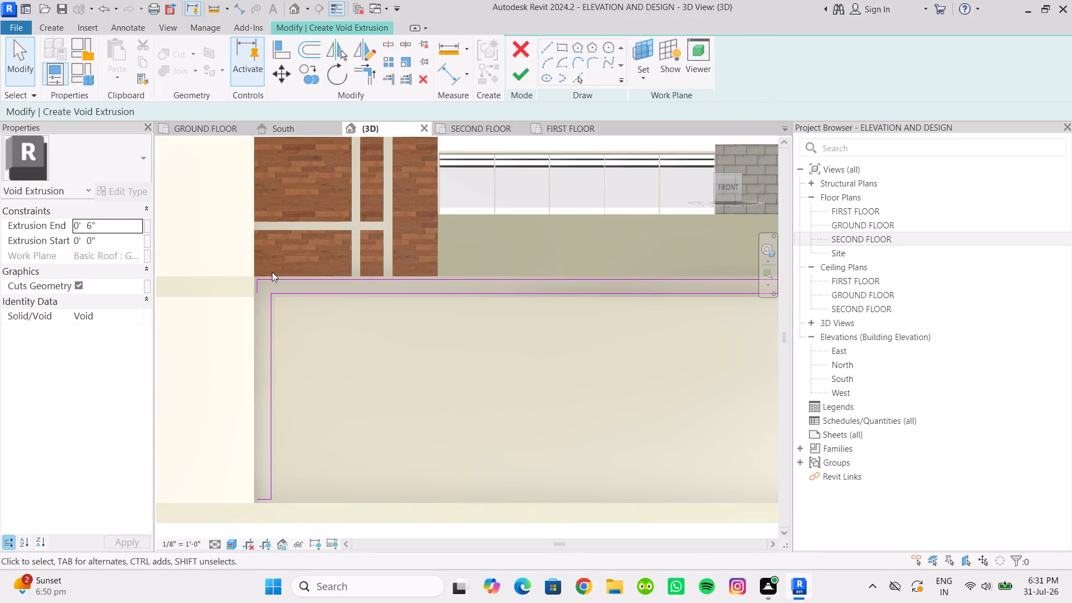
left_click(548, 48)
scroll(266, 497, "up", 1)
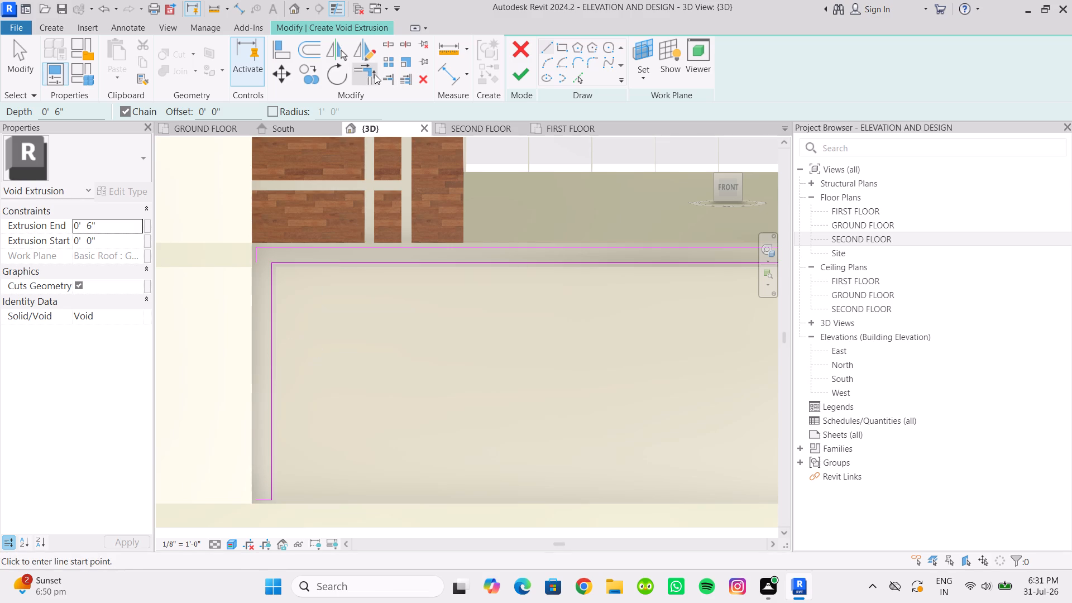
left_click(375, 74)
left_click(258, 499)
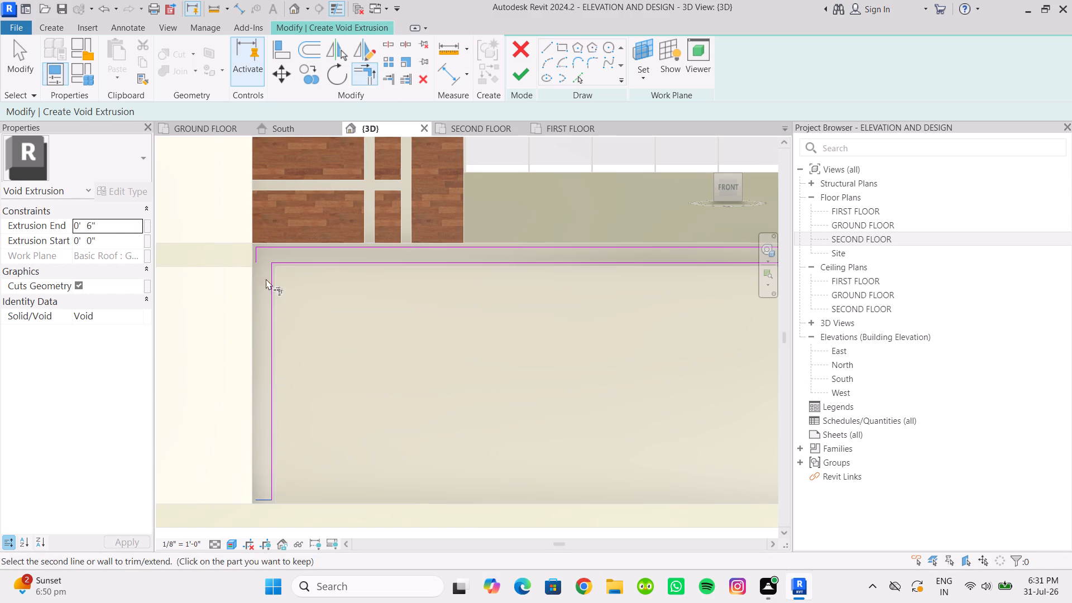
left_click(257, 261)
scroll(327, 366, "down", 3)
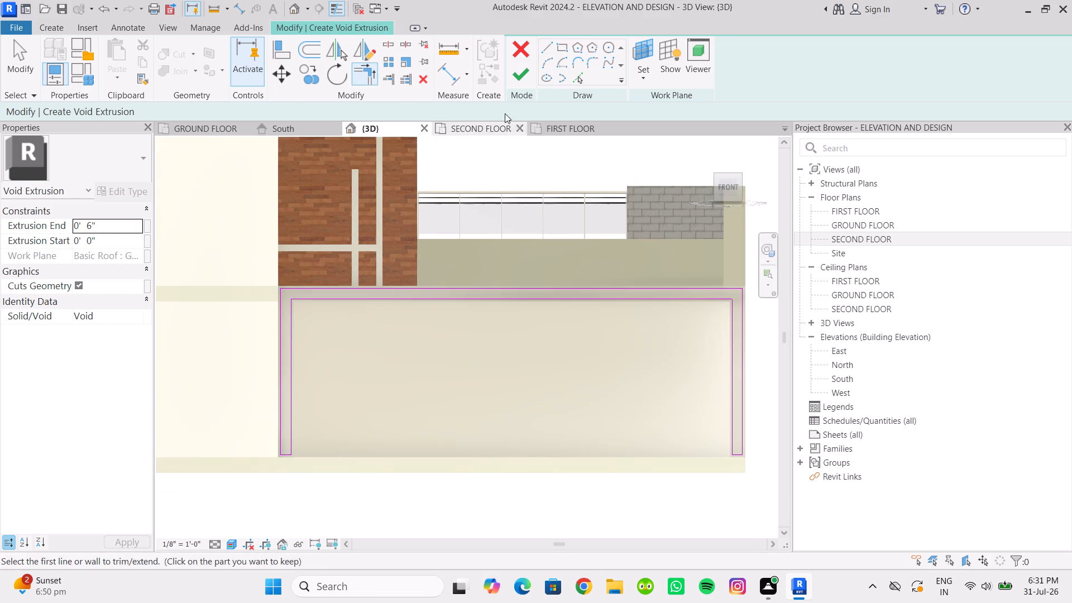
left_click(515, 79)
scroll(599, 344, "down", 3)
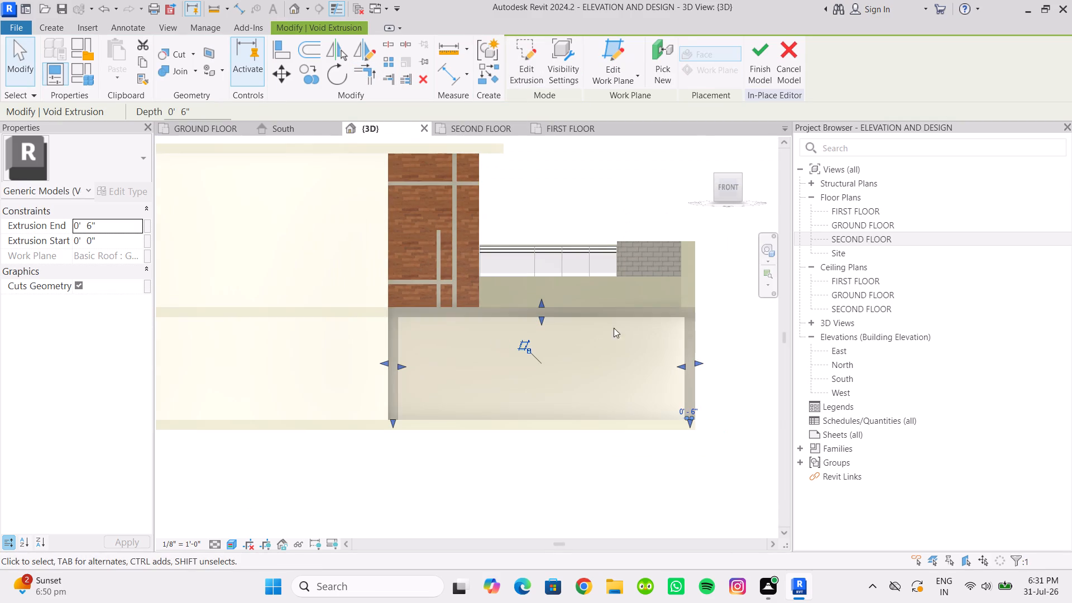
Set the void's Extrusion End to 3" and finish the in-place model.
left_click(107, 226)
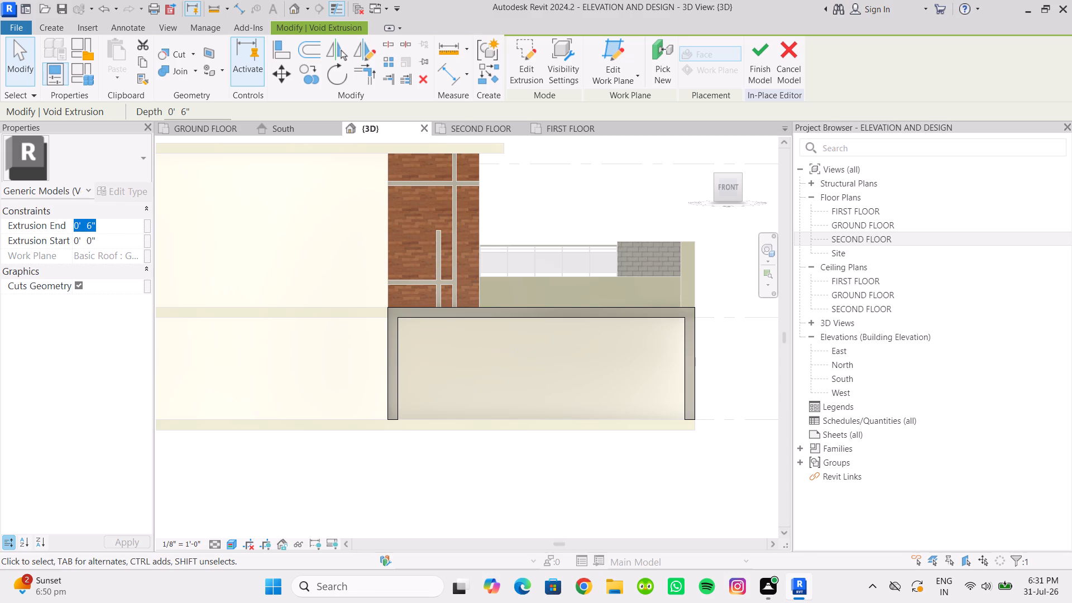
type("3\"")
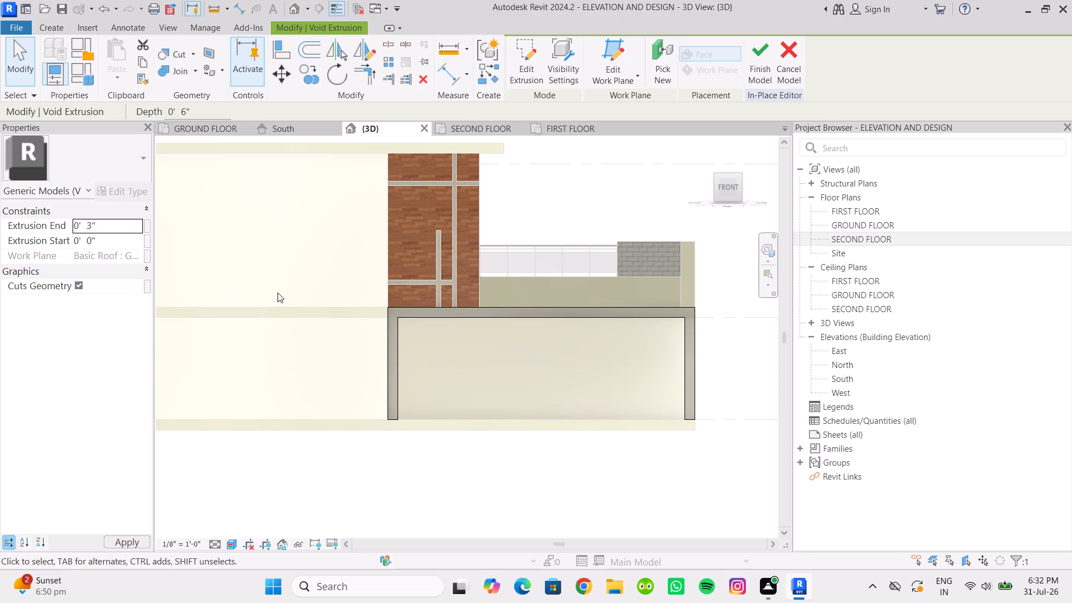
left_click(477, 486)
scroll(511, 351, "down", 3)
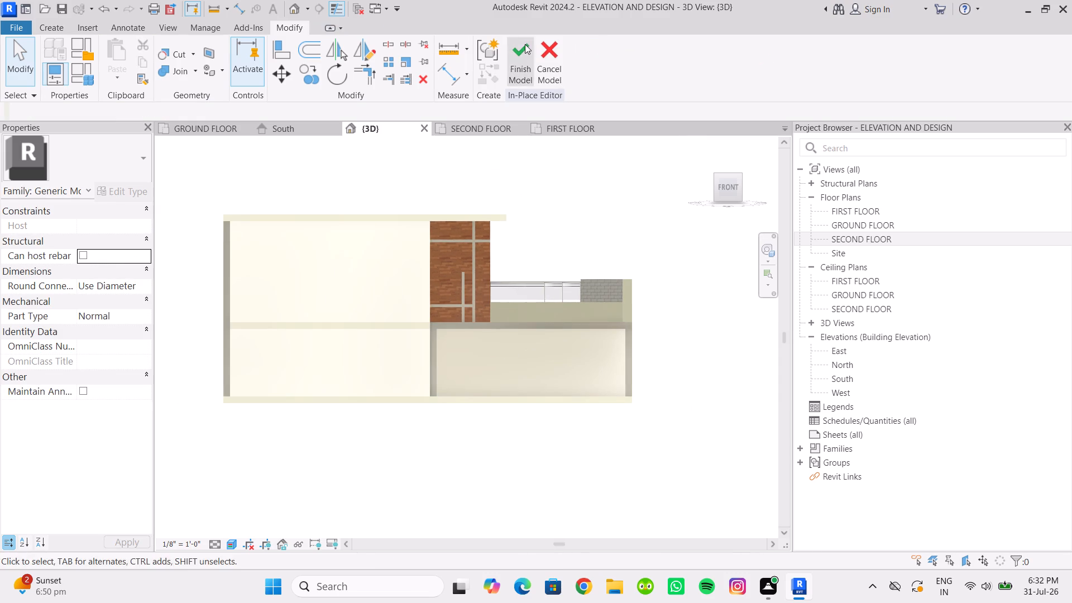
left_click(525, 44)
Examine the frame's legs and top strip in 3D to check the void cut.
scroll(494, 366, "down", 2)
middle_click_drag(488, 361, 357, 410, "shift")
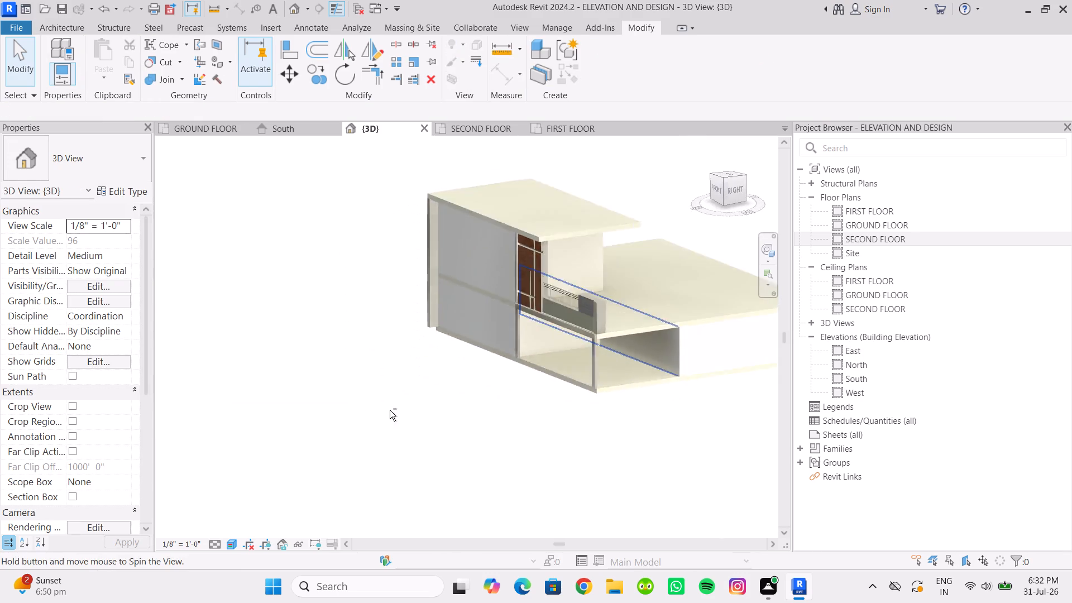
scroll(579, 379, "up", 16)
middle_click_drag(592, 353, 617, 298, "shift")
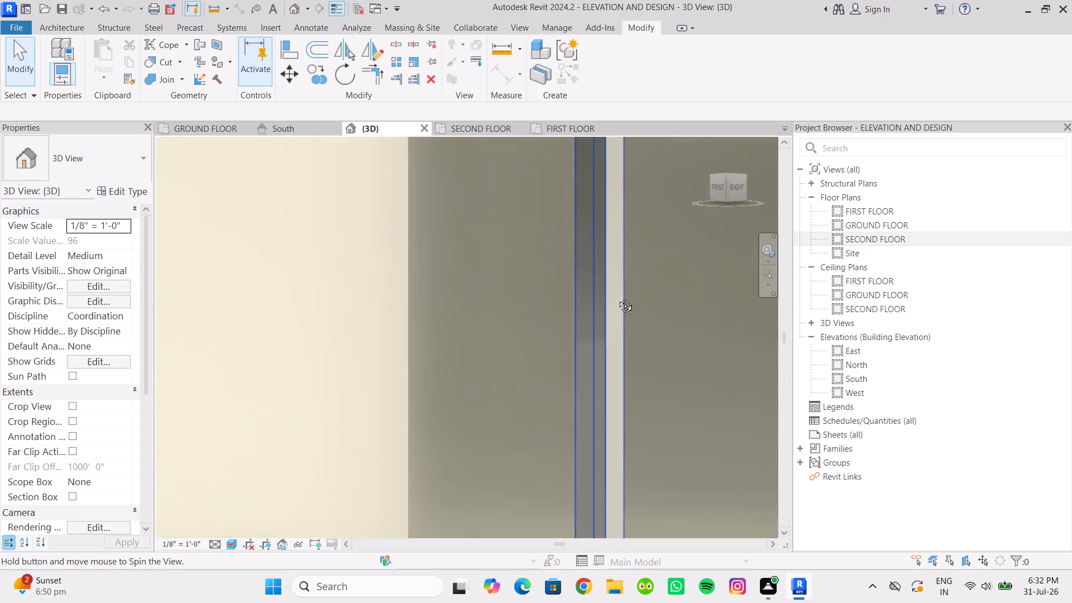
middle_click_drag(617, 298, 677, 319, "shift")
scroll(655, 312, "down", 14)
scroll(375, 278, "up", 5)
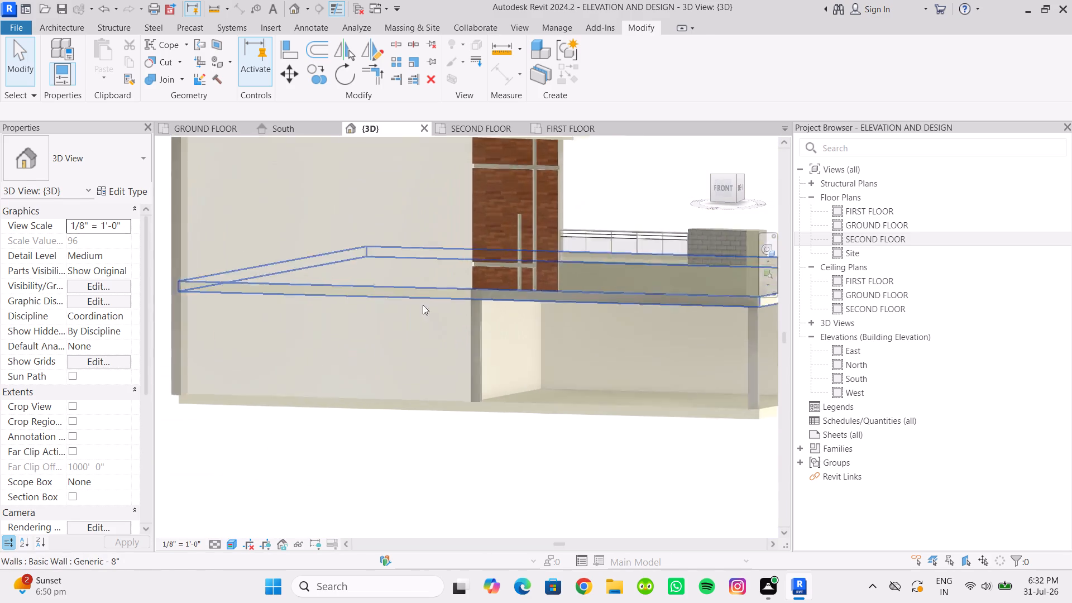
scroll(510, 338, "up", 5)
middle_click_drag(532, 310, 583, 451, "shift")
Temporarily hide the frame around the opening, inspect the model without it, and reset the temporary hide.
left_click(481, 346)
scroll(516, 357, "down", 4)
middle_click_drag(515, 366, 505, 281, "shift")
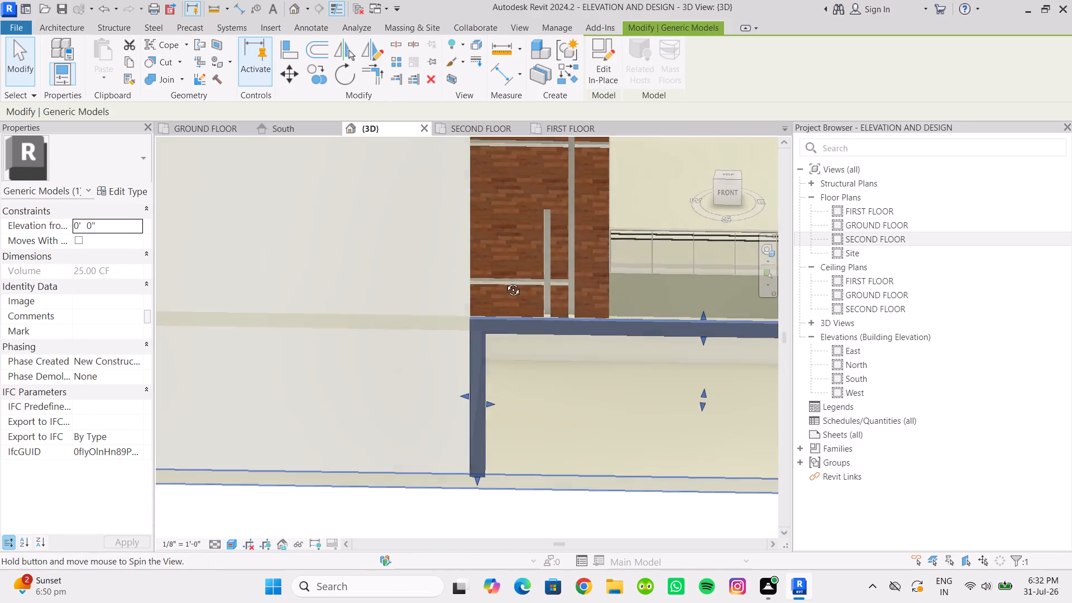
middle_click_drag(505, 281, 511, 197, "shift")
middle_click_drag(561, 411, 448, 426)
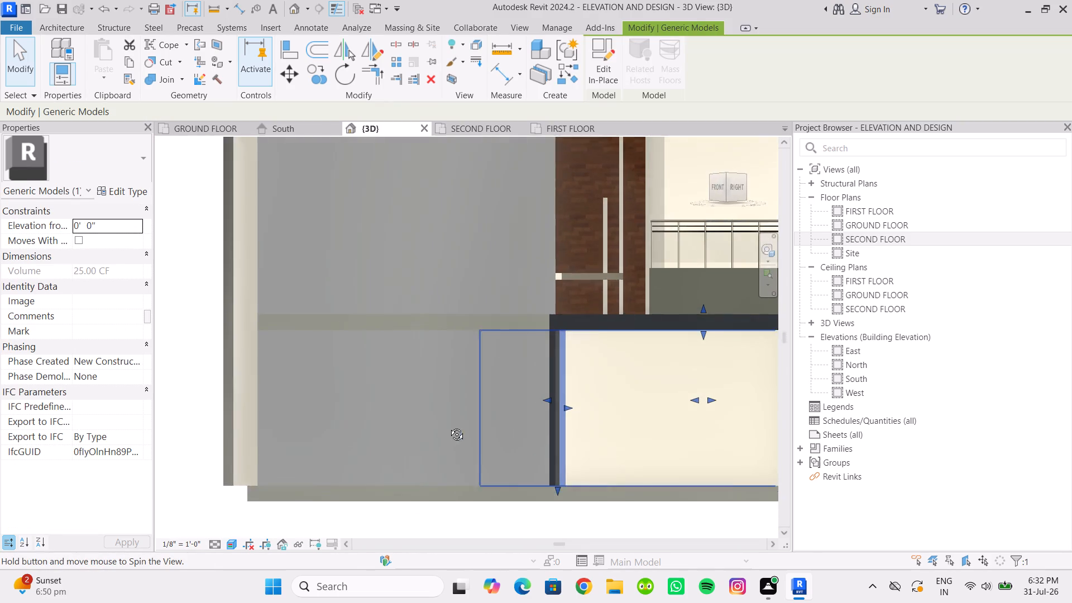
middle_click_drag(448, 426, 457, 433)
type("HH")
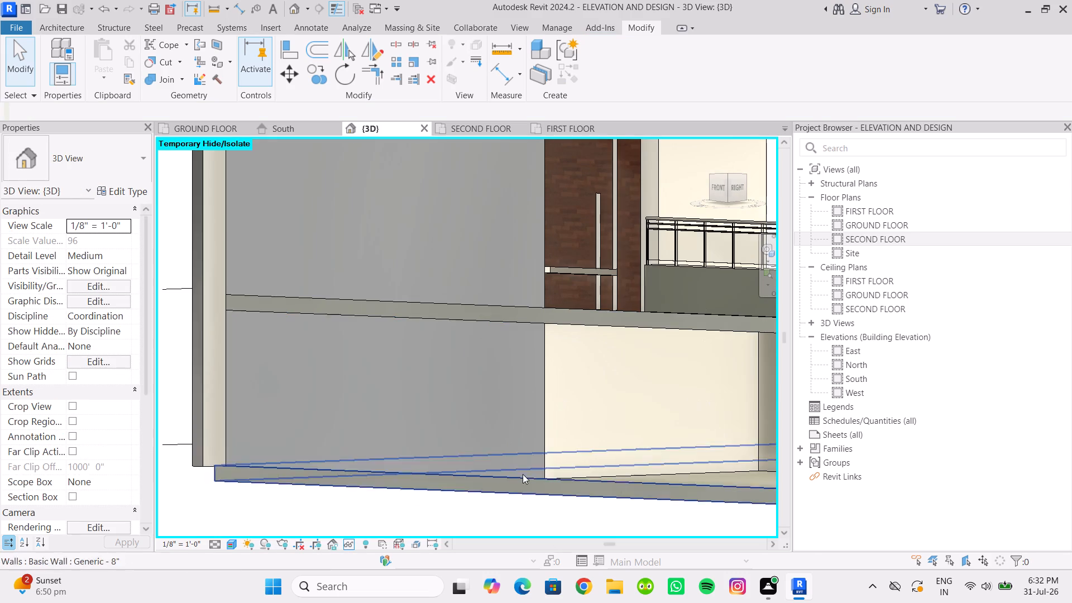
scroll(552, 420, "down", 5)
scroll(636, 425, "down", 3)
middle_click_drag(639, 425, 764, 420, "shift")
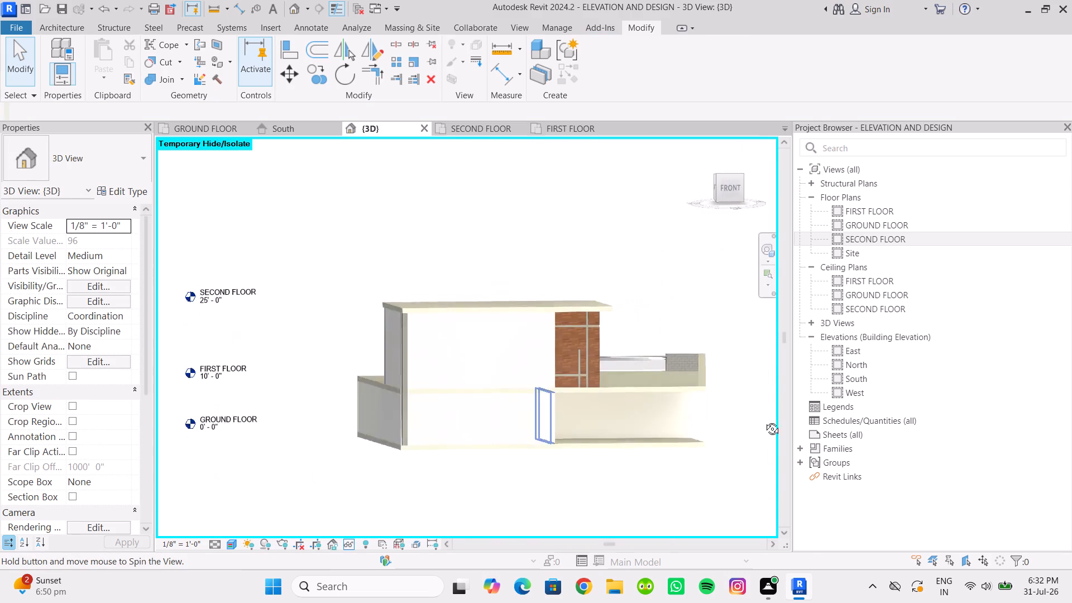
middle_click_drag(764, 420, 707, 411, "shift")
scroll(570, 399, "down", 3)
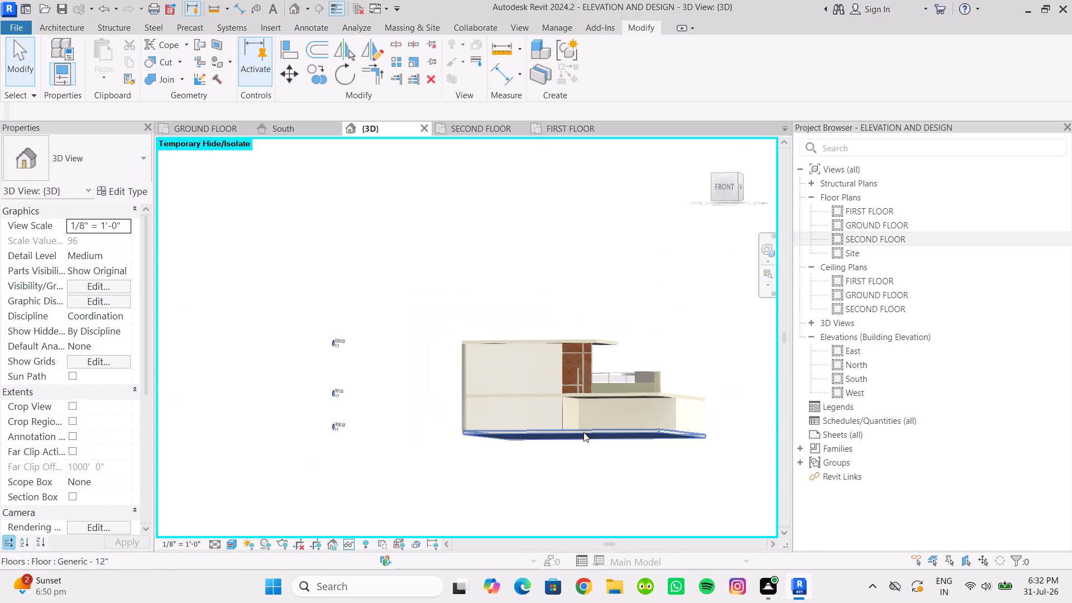
type("HR")
Select the frame around the opening and examine its depth and faces from the front, side and above.
scroll(599, 403, "up", 4)
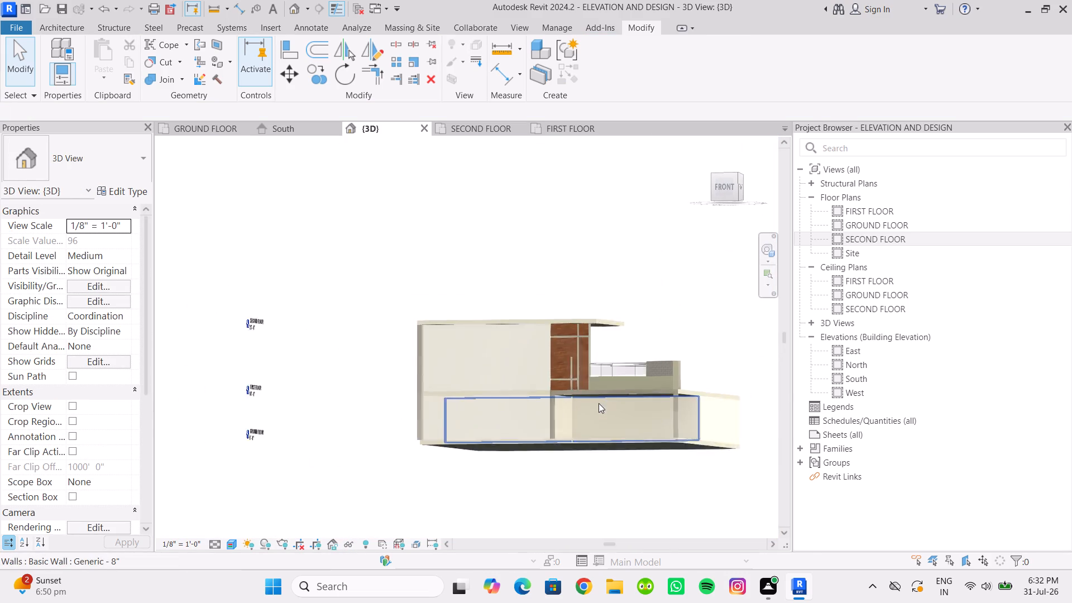
scroll(599, 403, "up", 1)
left_click(713, 411)
scroll(691, 443, "up", 5)
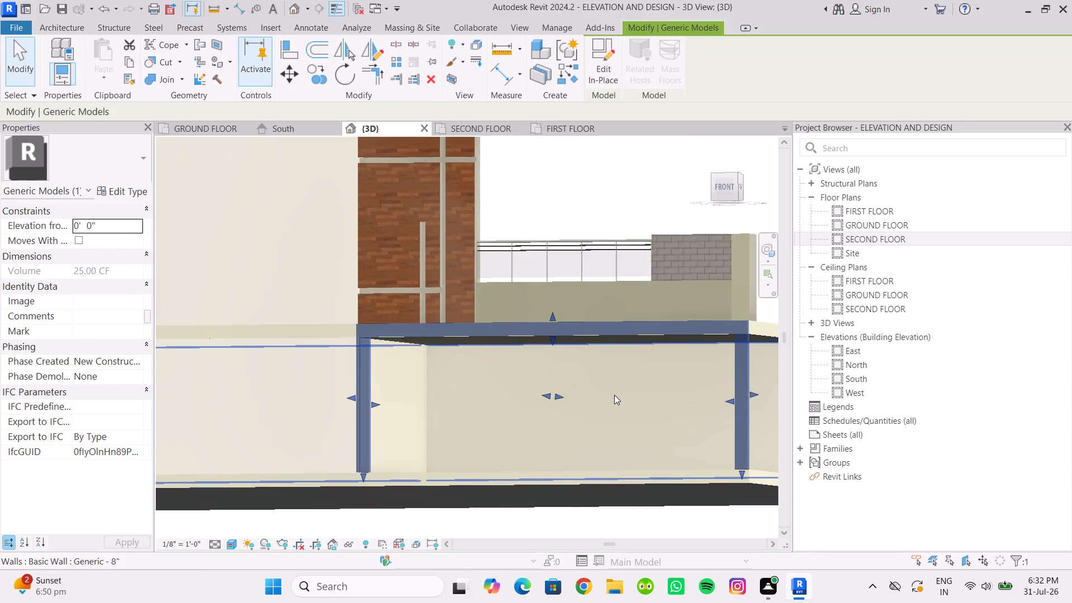
scroll(614, 393, "down", 3)
middle_click_drag(612, 395, 590, 428, "shift")
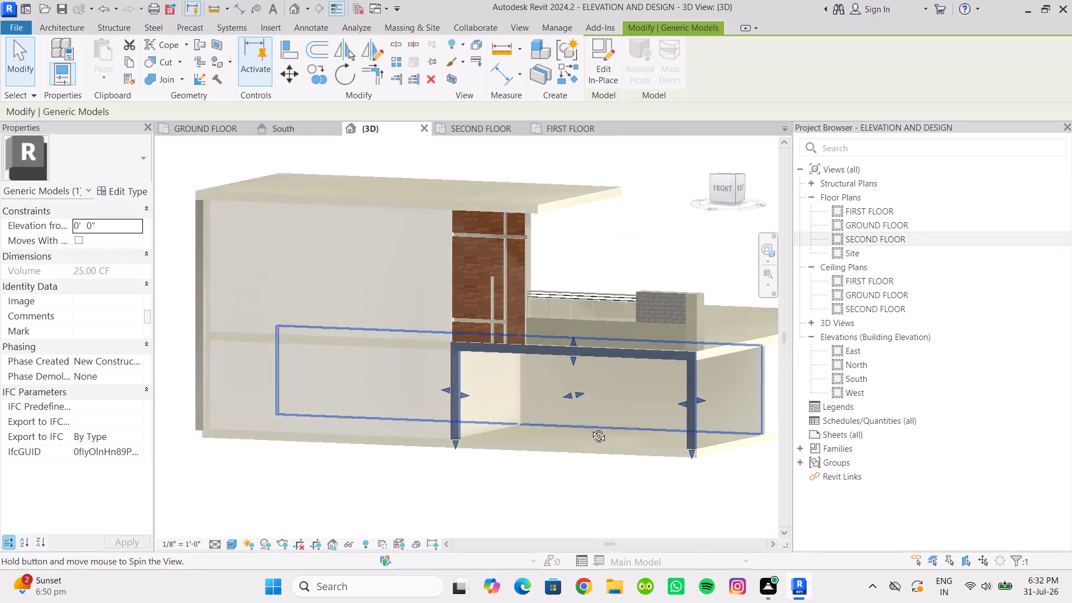
middle_click_drag(590, 428, 569, 467, "shift")
scroll(581, 366, "up", 3)
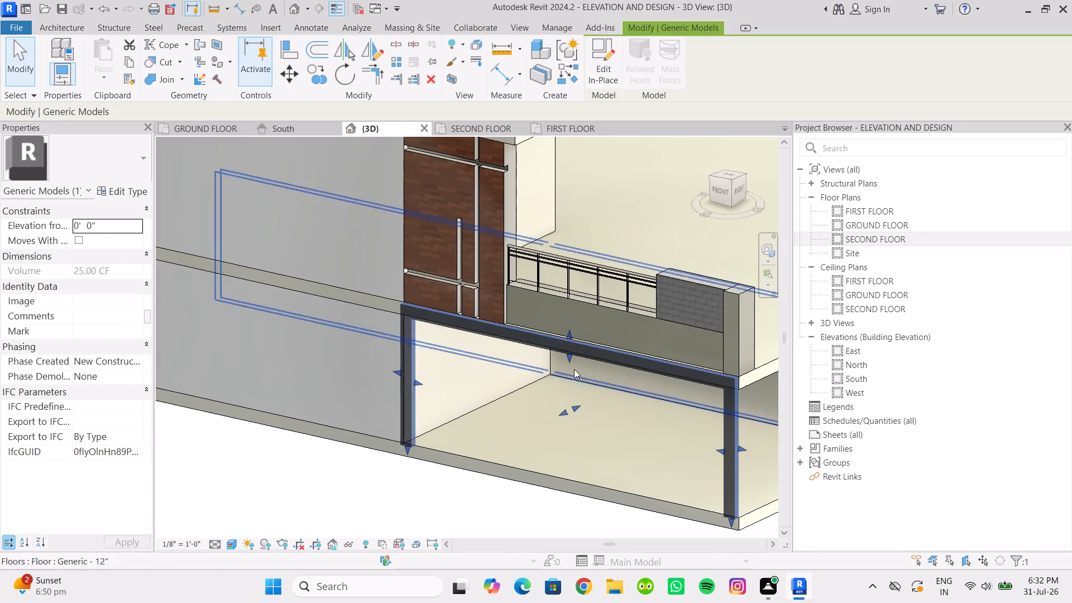
scroll(452, 401, "down", 3)
middle_click_drag(453, 403, 325, 405, "shift")
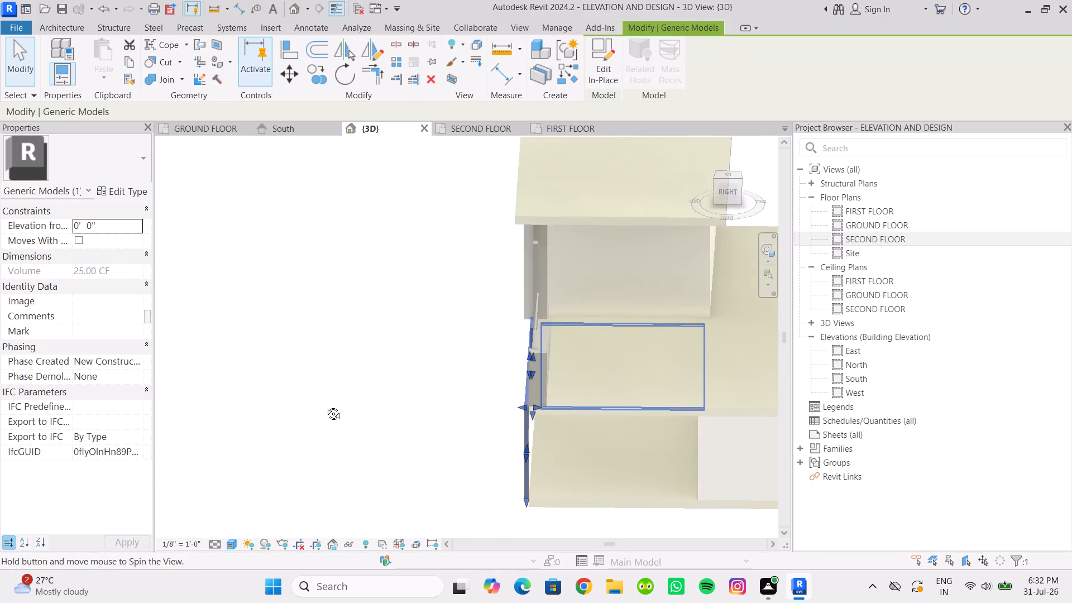
middle_click_drag(325, 405, 519, 470, "shift")
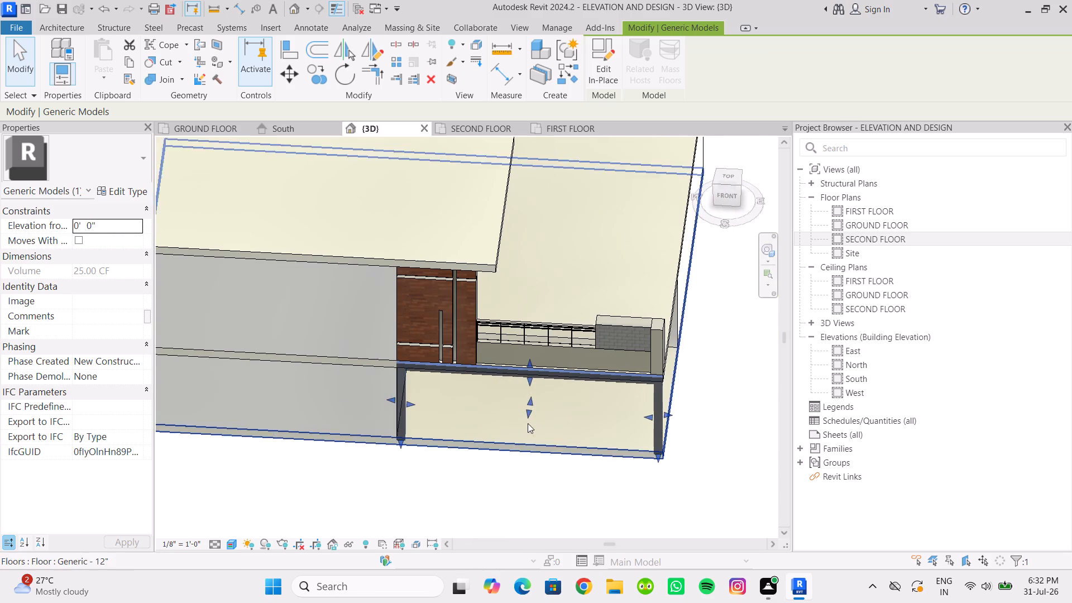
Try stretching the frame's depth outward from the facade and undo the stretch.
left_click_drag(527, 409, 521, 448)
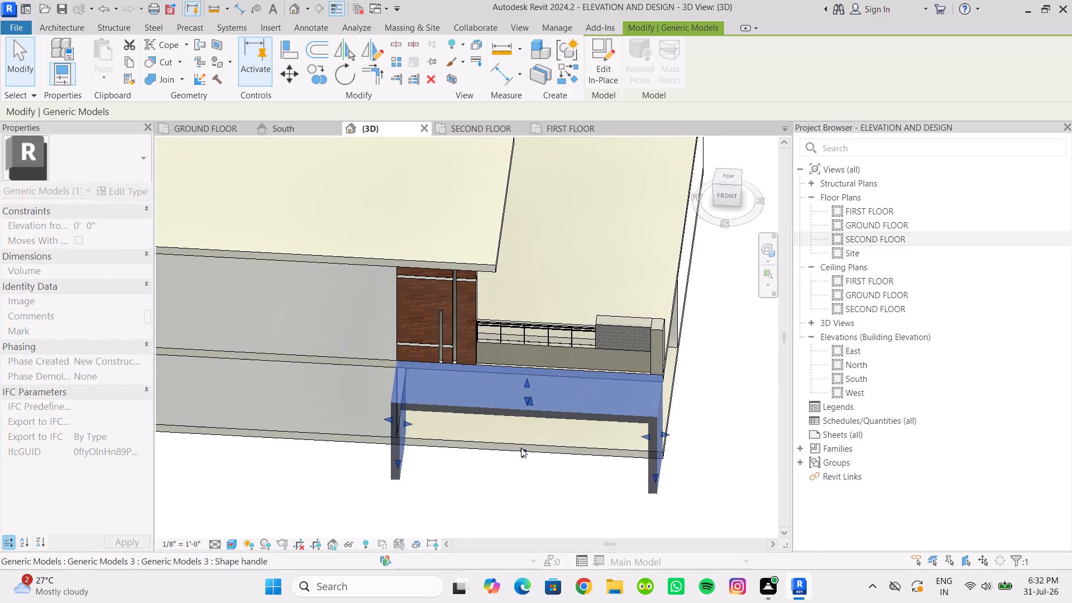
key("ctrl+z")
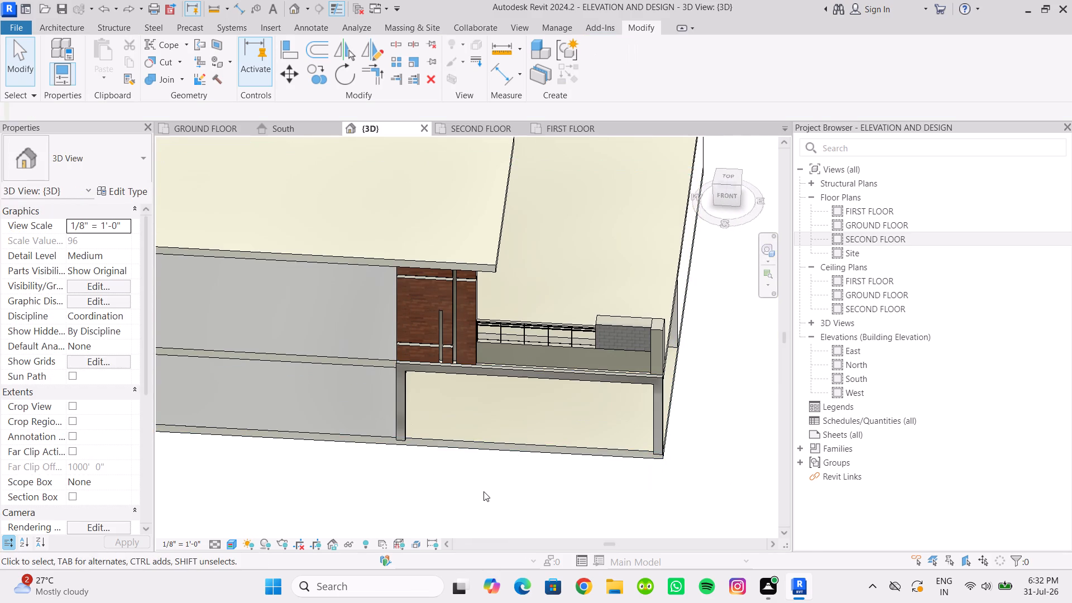
Edit the frame in place and start a new void extrusion with its work plane picked on the frame's free-end leg.
scroll(484, 491, "up", 3)
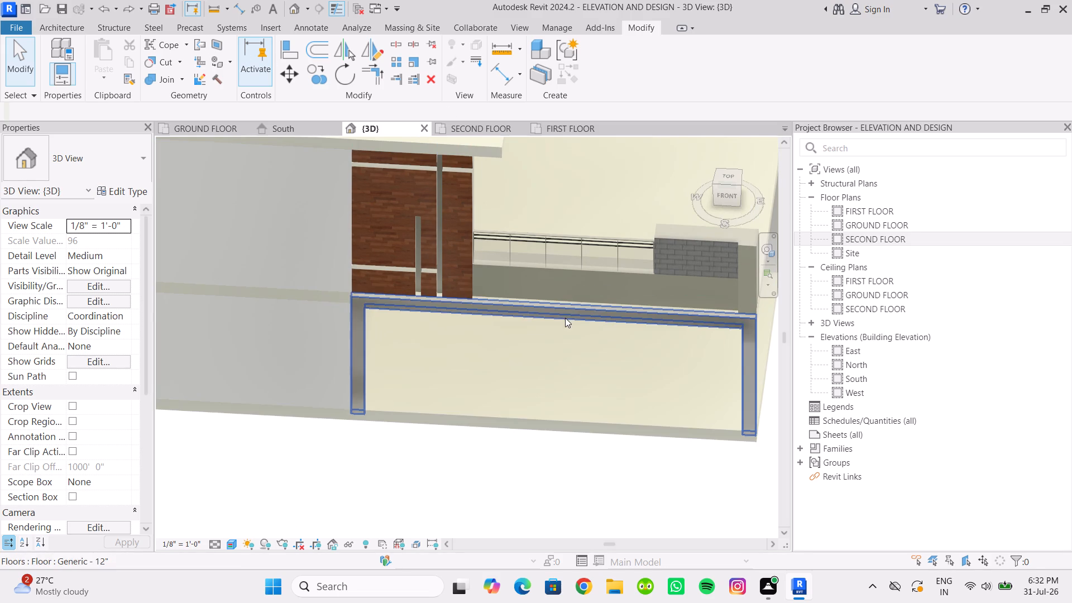
left_click(565, 318)
left_click(601, 67)
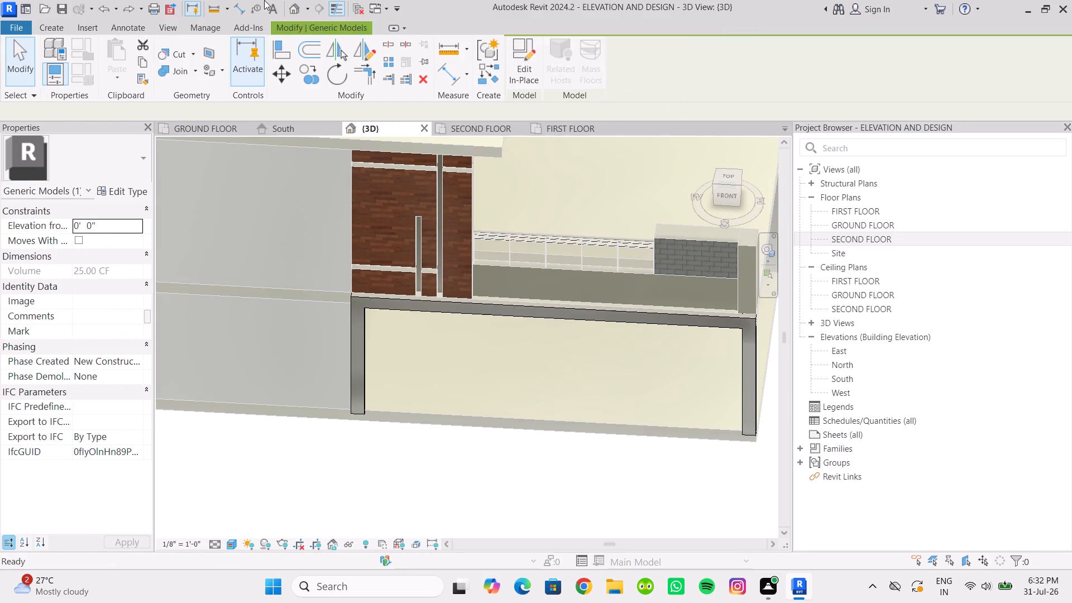
left_click(54, 27)
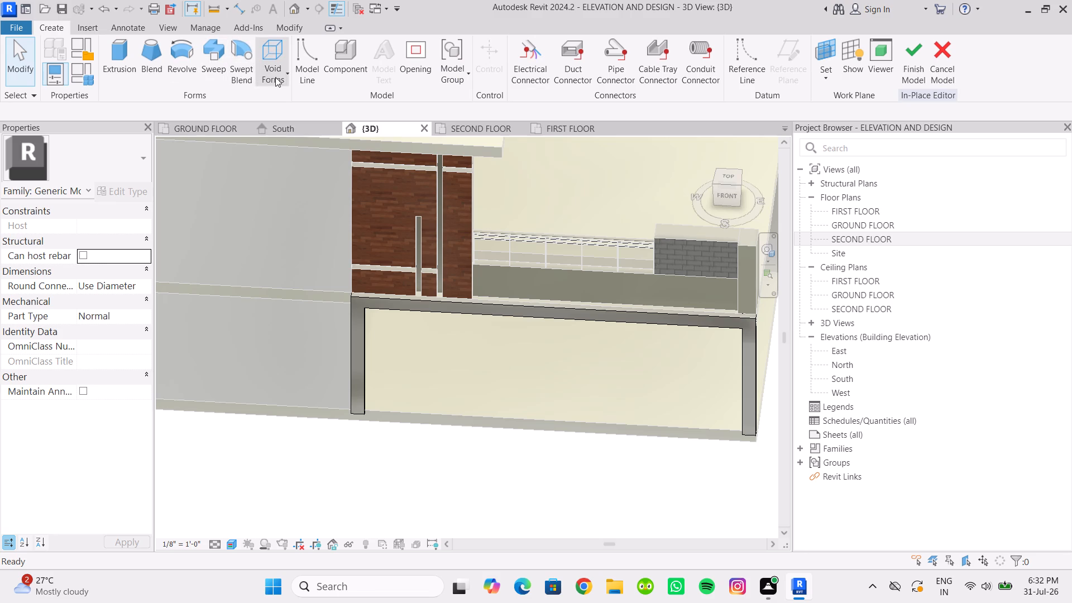
left_click(275, 77)
left_click(287, 100)
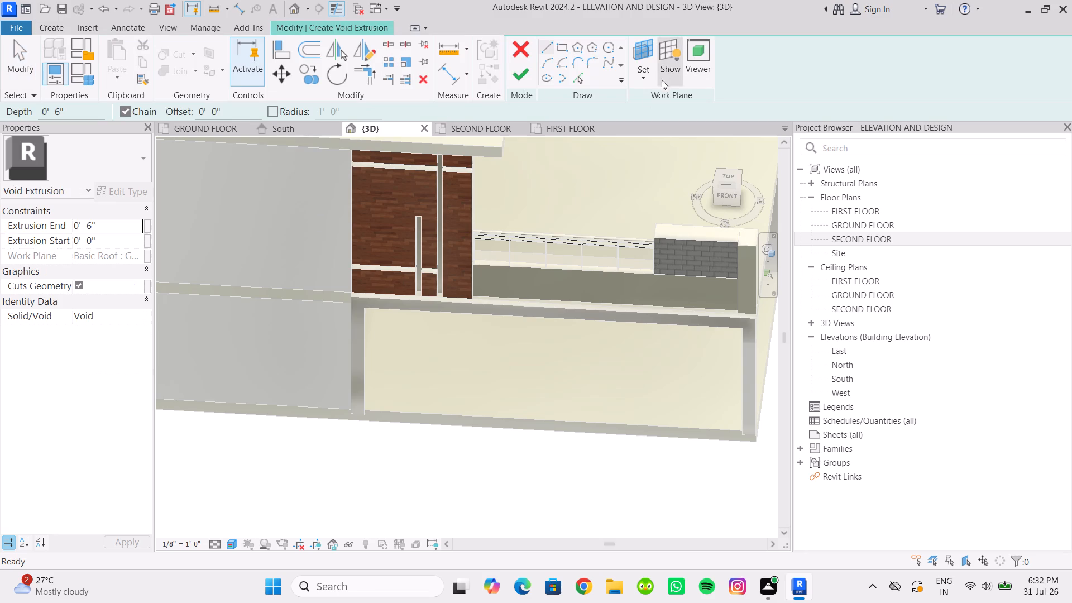
left_click(647, 78)
left_click(658, 128)
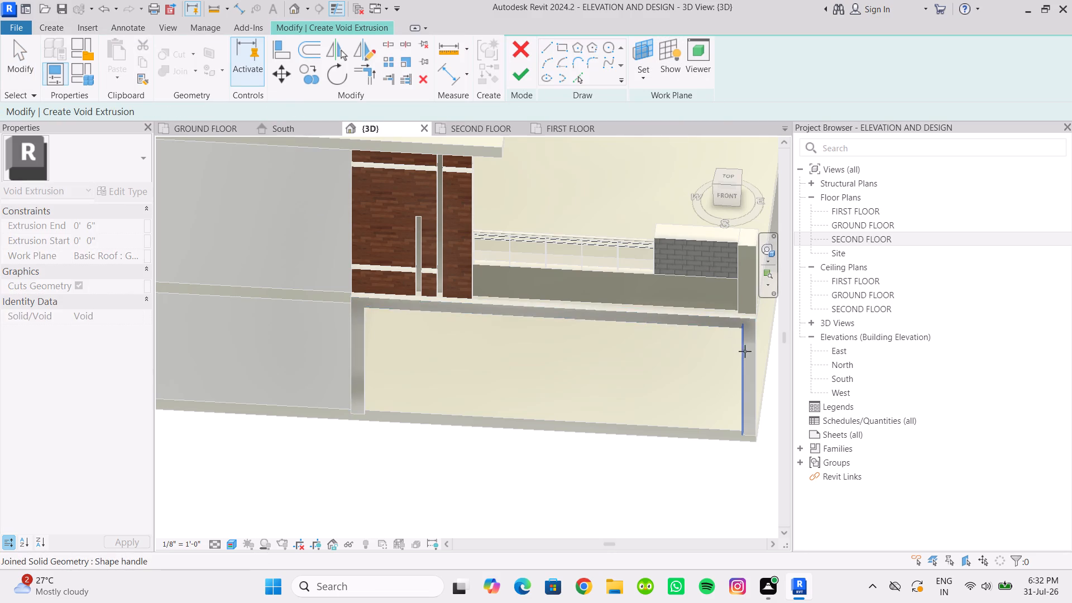
left_click(754, 339)
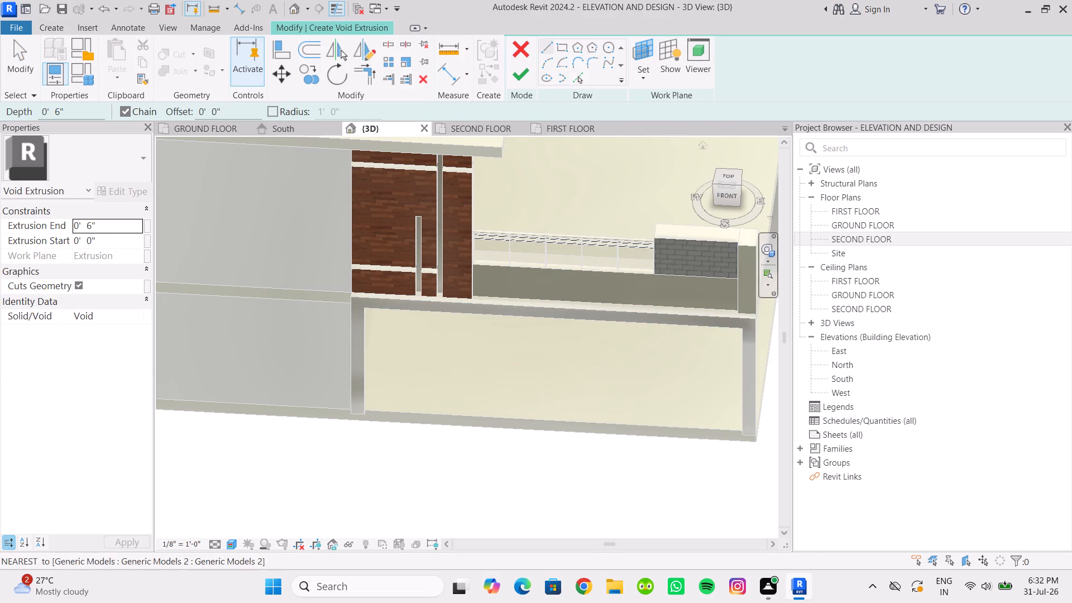
Sketch a rectangle, offset 2" inward and 8" wide, along the full height of the frame's free-end leg.
left_click(558, 47)
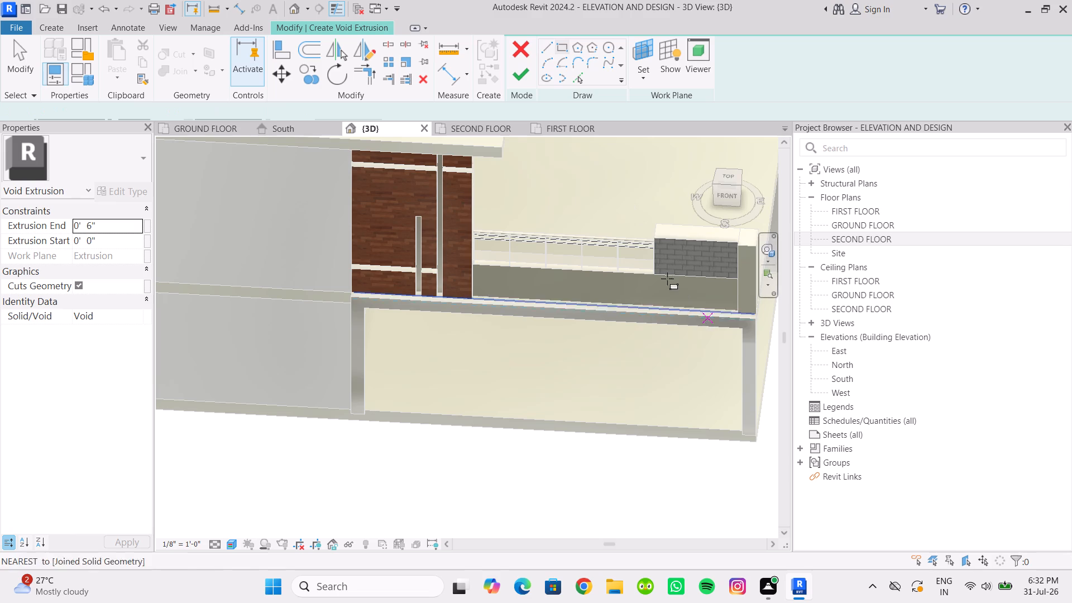
left_click_drag(228, 108, 194, 109)
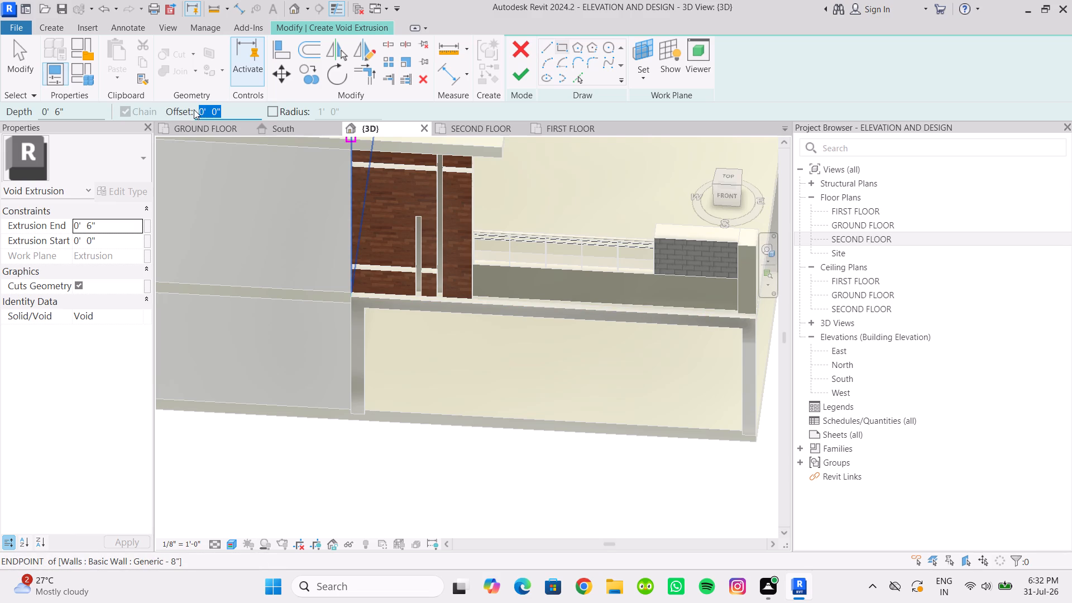
type("2\"")
scroll(740, 433, "up", 4)
middle_click_drag(719, 428, 619, 391)
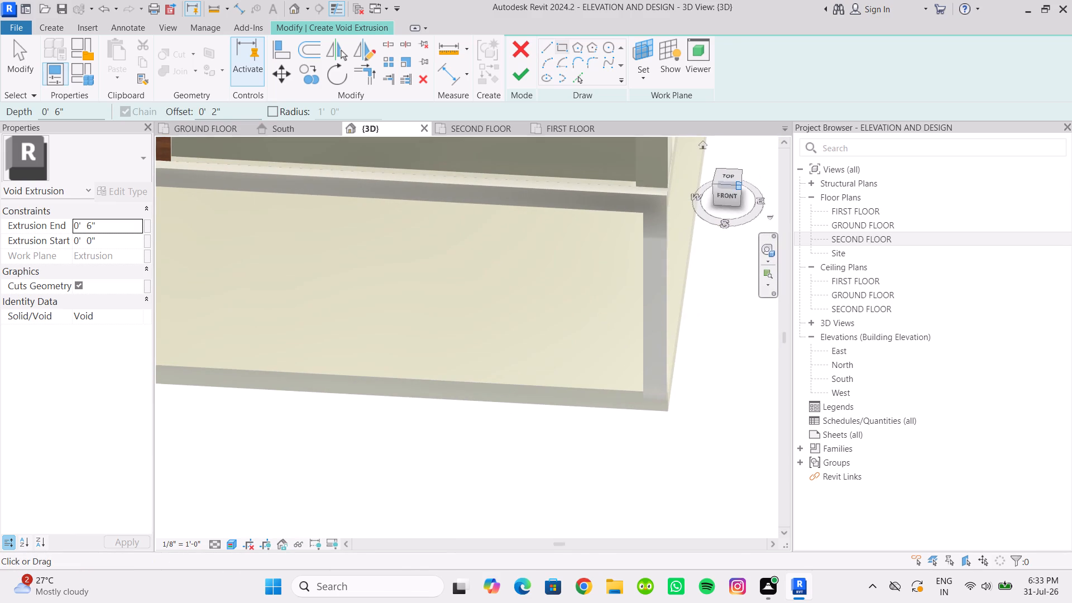
left_click(723, 195)
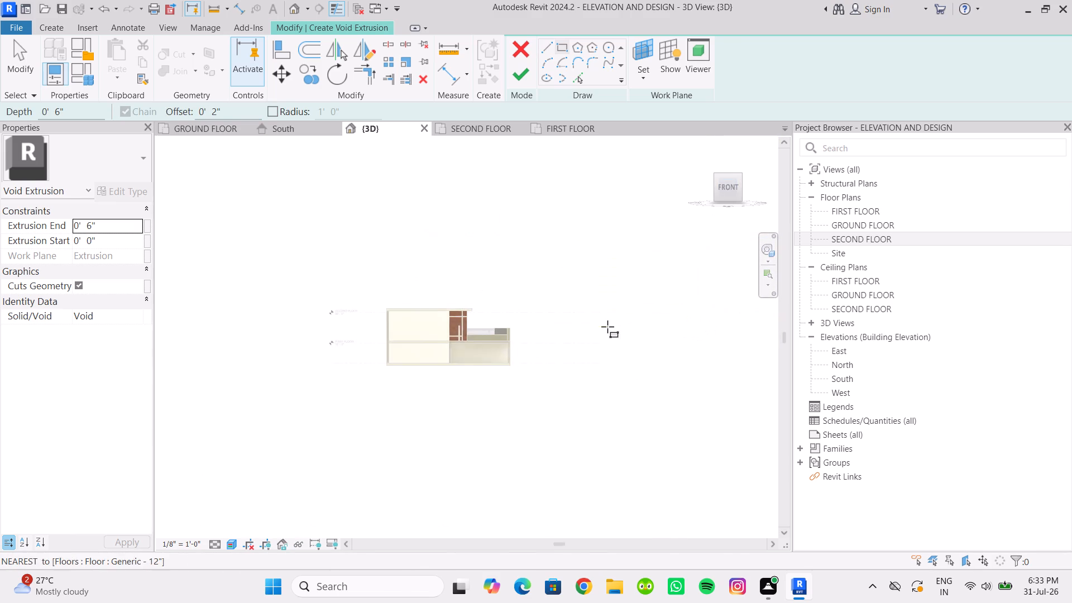
scroll(600, 331, "up", 5)
scroll(420, 377, "up", 12)
scroll(509, 404, "up", 6)
middle_click_drag(525, 406, 511, 443)
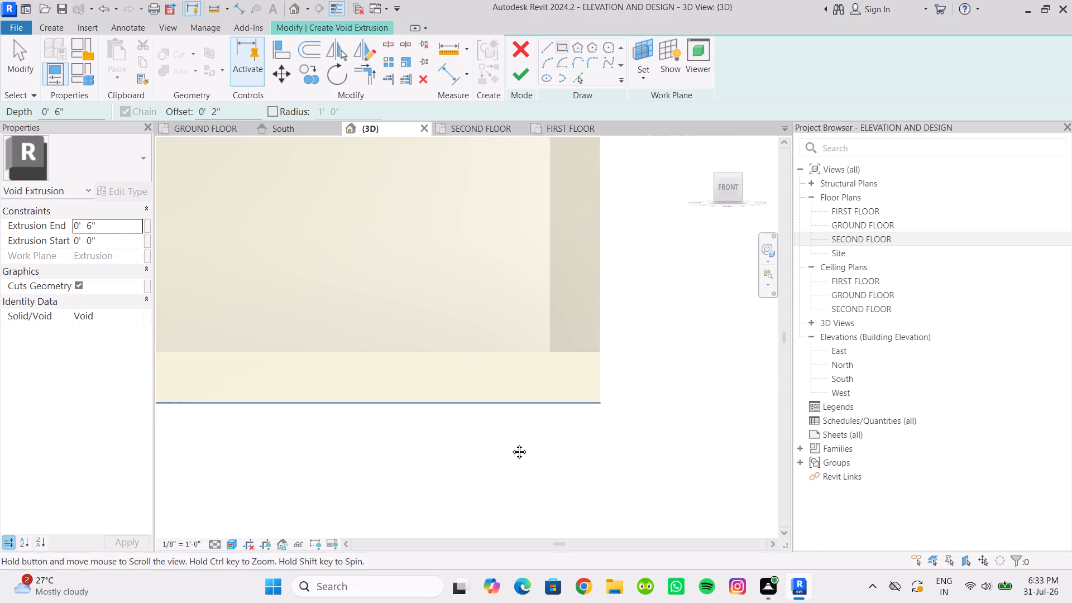
middle_click_drag(511, 443, 506, 462)
left_click(583, 408)
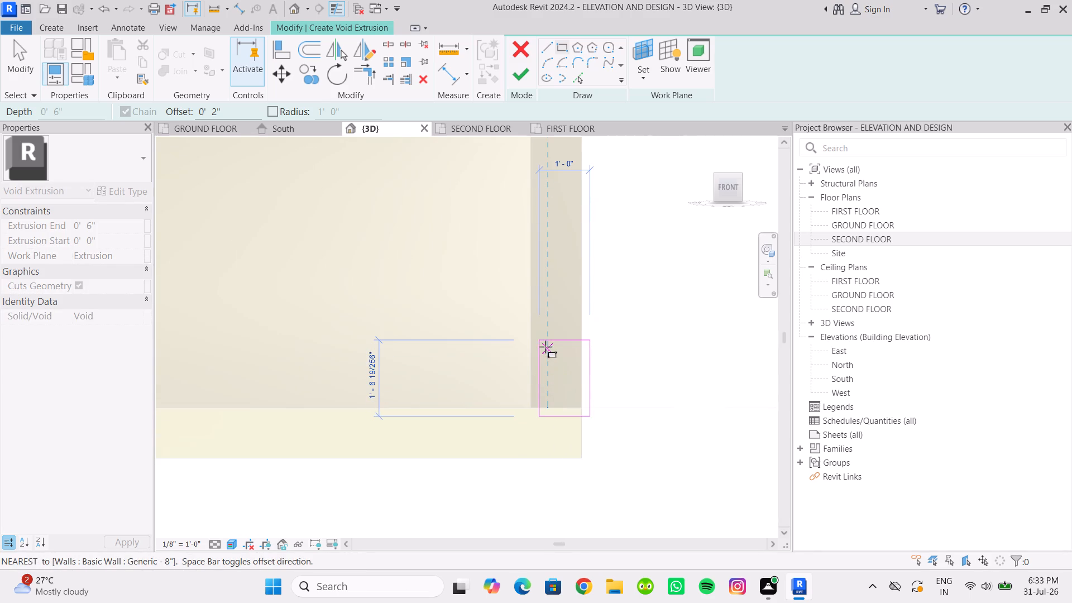
key("space")
scroll(530, 313, "down", 5)
middle_click_drag(529, 297, 518, 493)
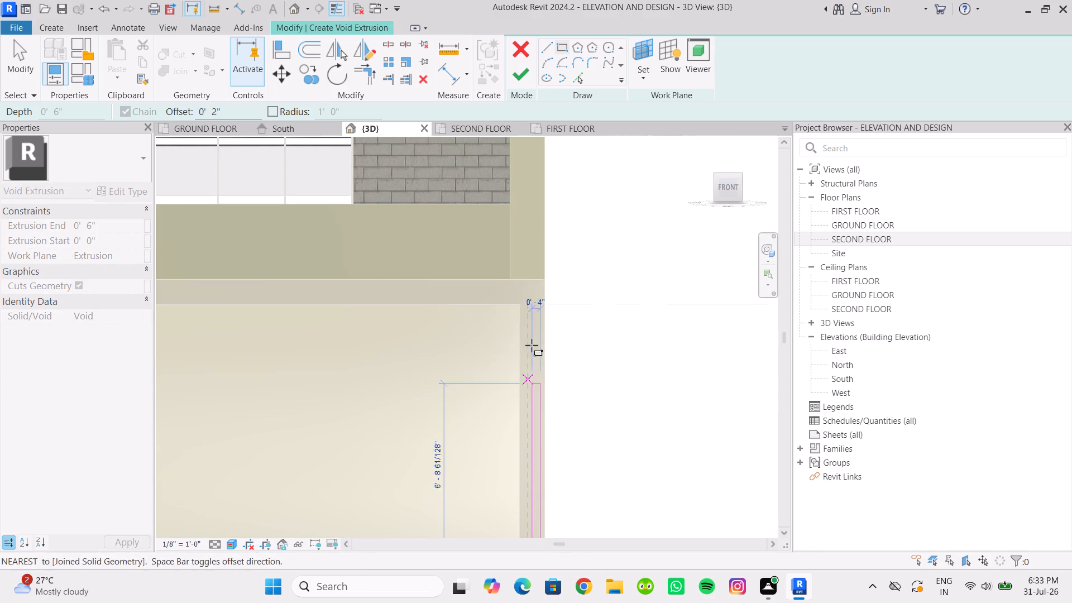
scroll(532, 296, "up", 4)
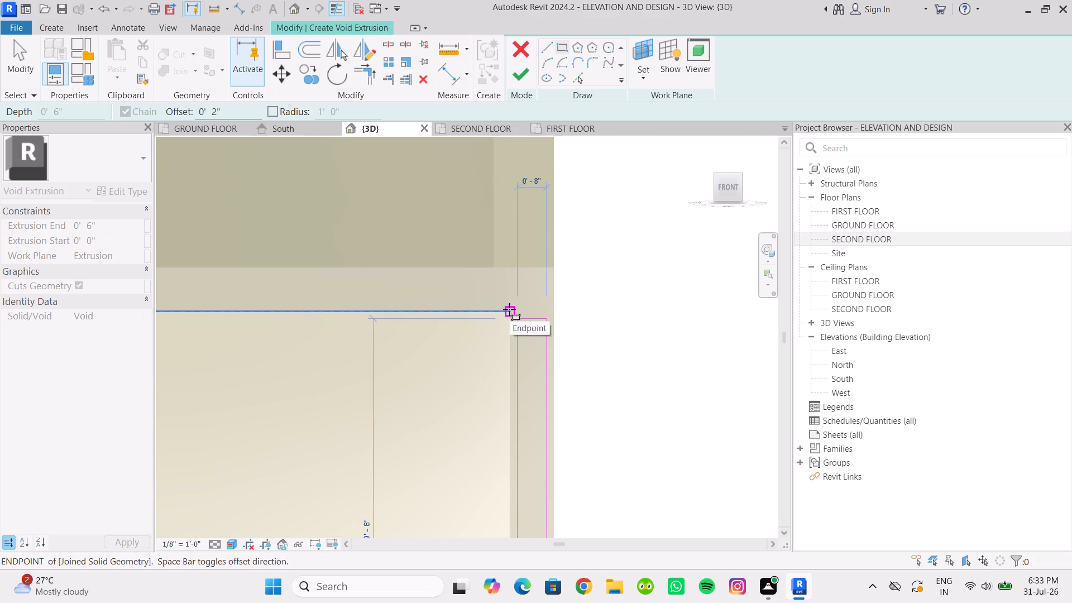
left_click(509, 310)
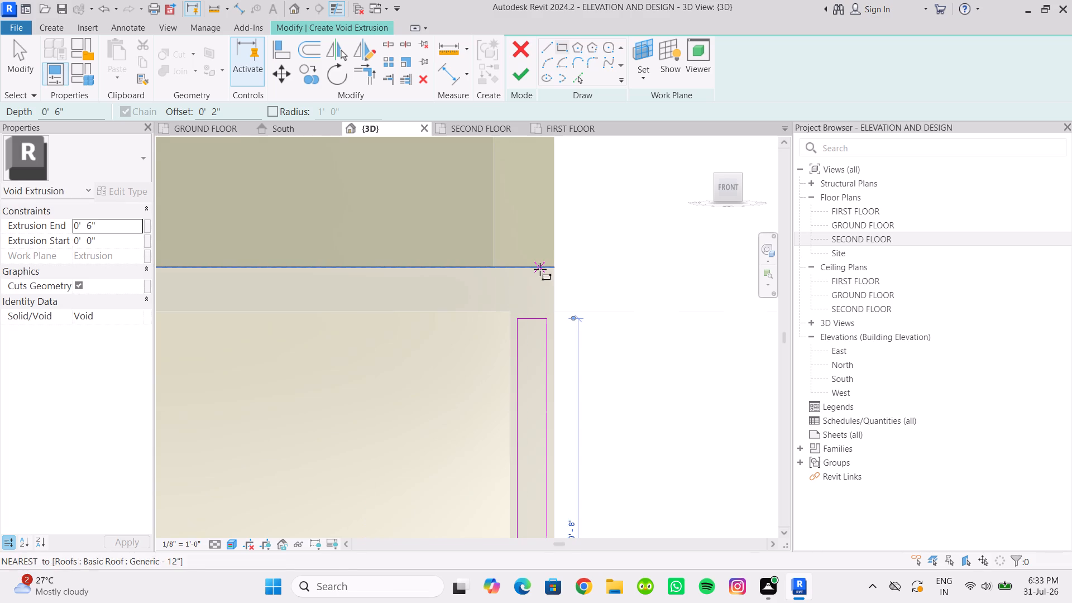
Sketch an 8" deep rectangle along the frame's full top beam, offset 2" inward from its edges.
left_click(556, 269)
scroll(461, 289, "down", 3)
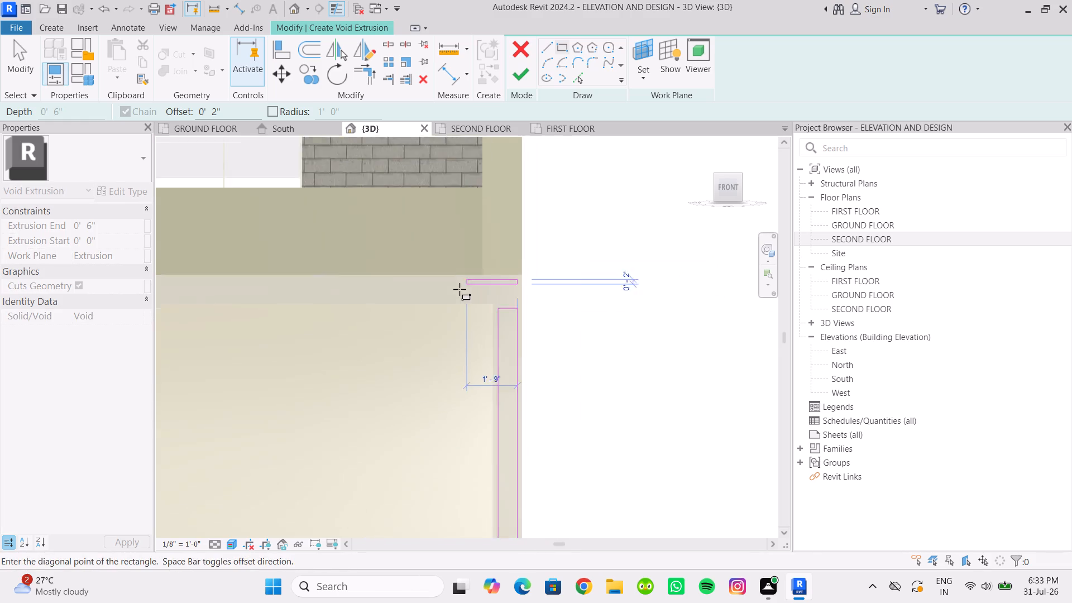
scroll(460, 289, "down", 2)
middle_click_drag(447, 291, 822, 304)
scroll(242, 304, "up", 4)
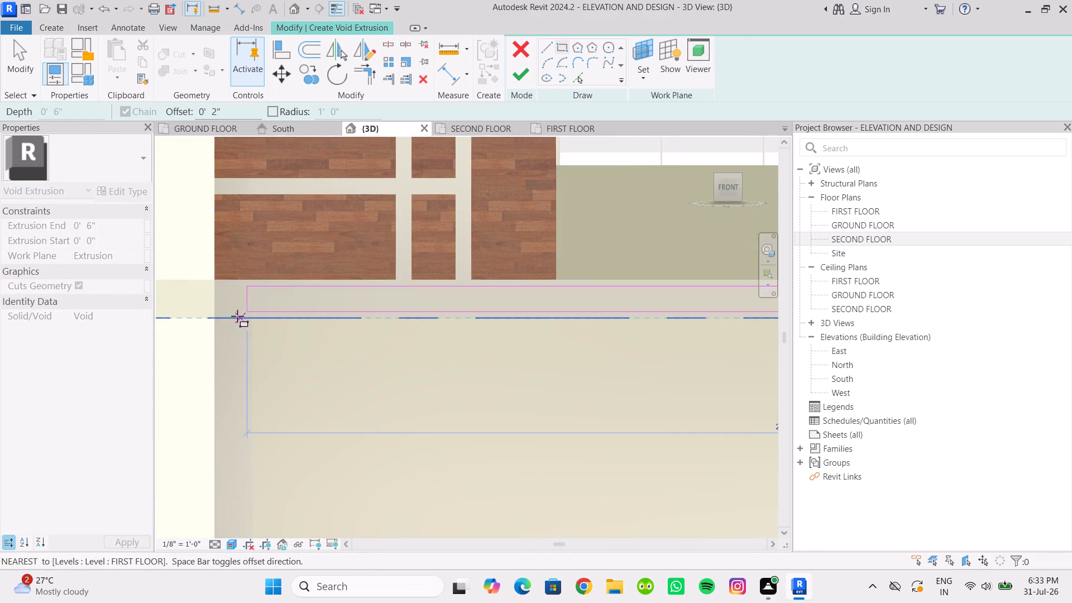
left_click(211, 322)
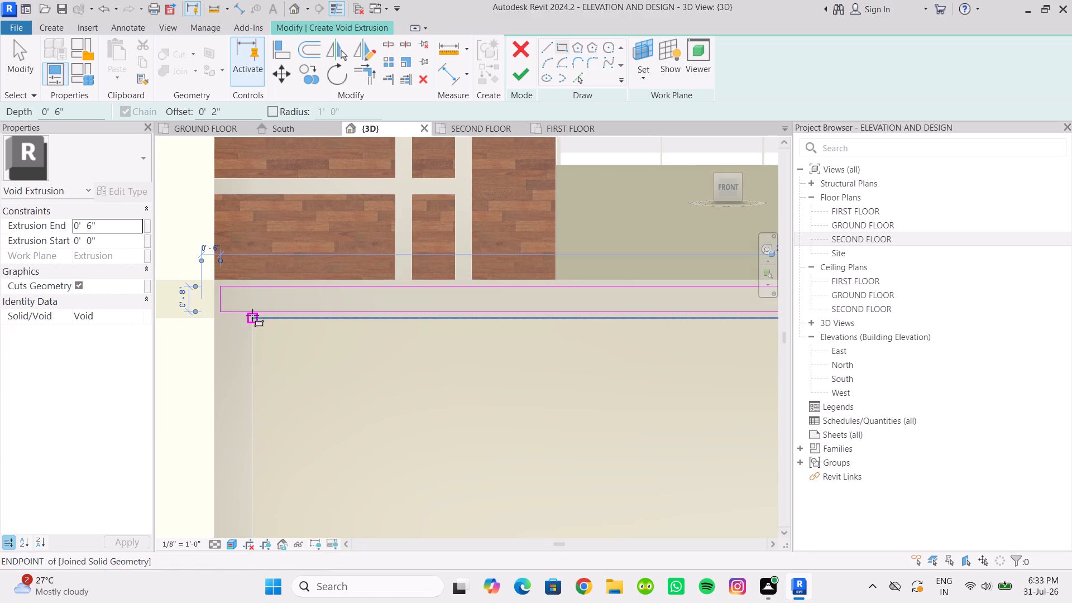
Sketch an 8" by 9'-8" rectangle on the frame's leg beside the house wall, offset 2" inward.
left_click(253, 315)
scroll(229, 396, "down", 5)
middle_click_drag(231, 405, 243, 312)
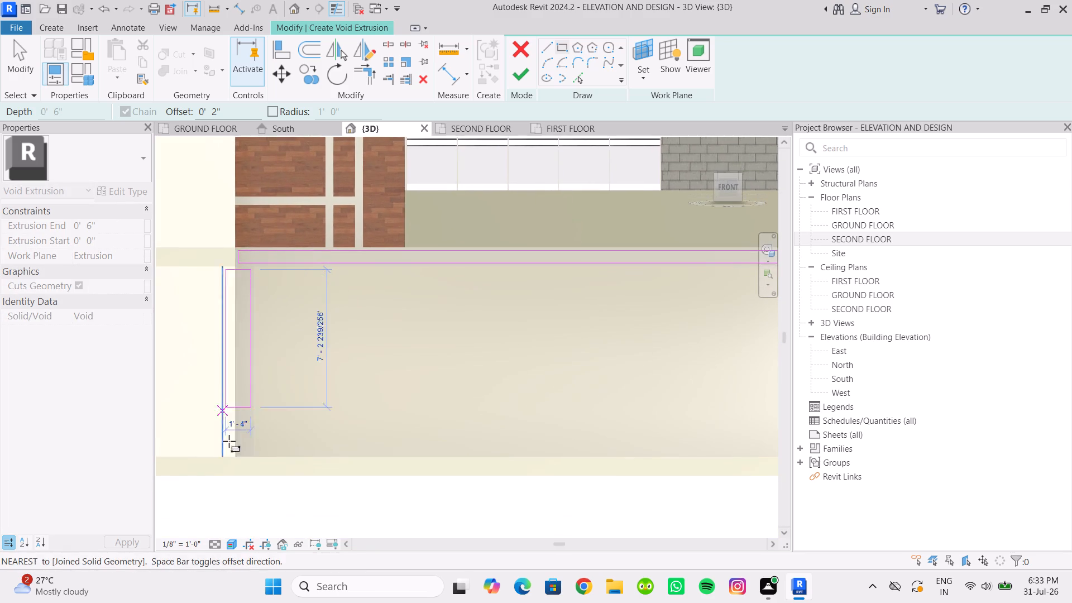
scroll(235, 447, "up", 10)
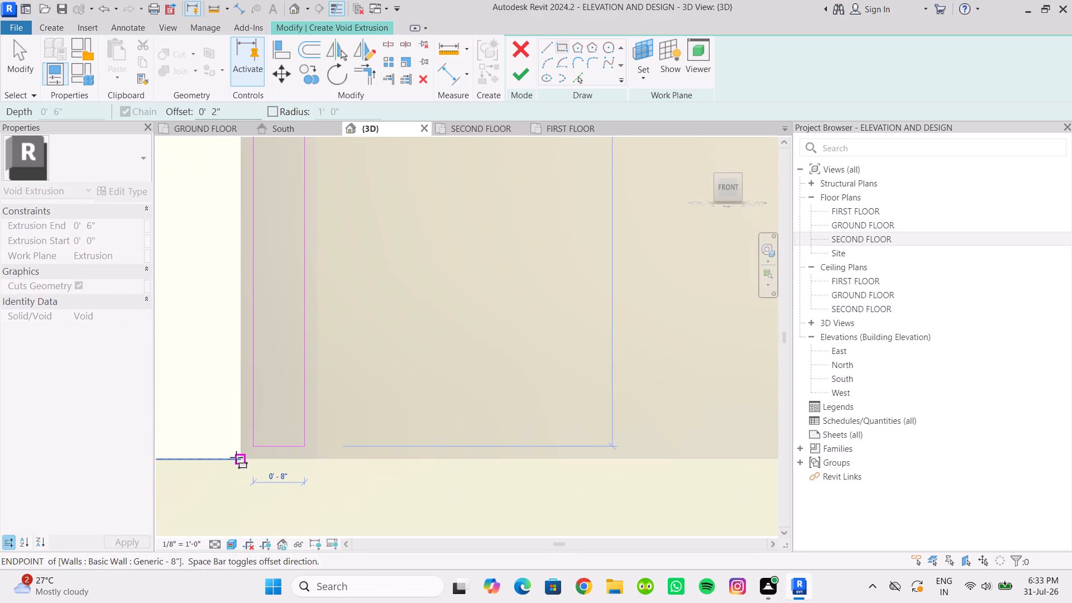
left_click(240, 457)
scroll(219, 404, "down", 9)
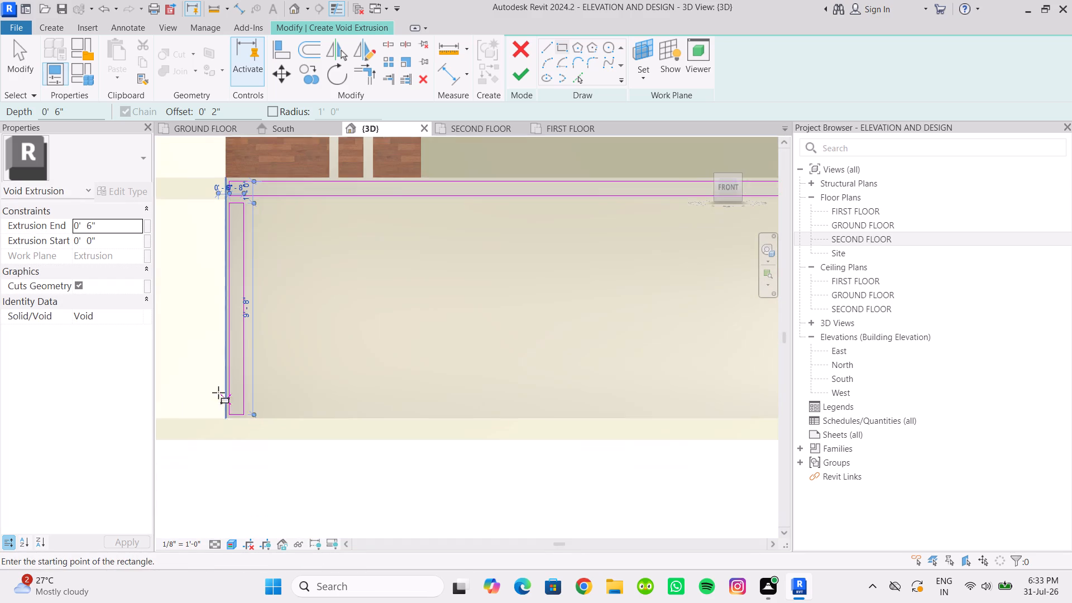
middle_click_drag(216, 388, 248, 486)
scroll(349, 255, "up", 4)
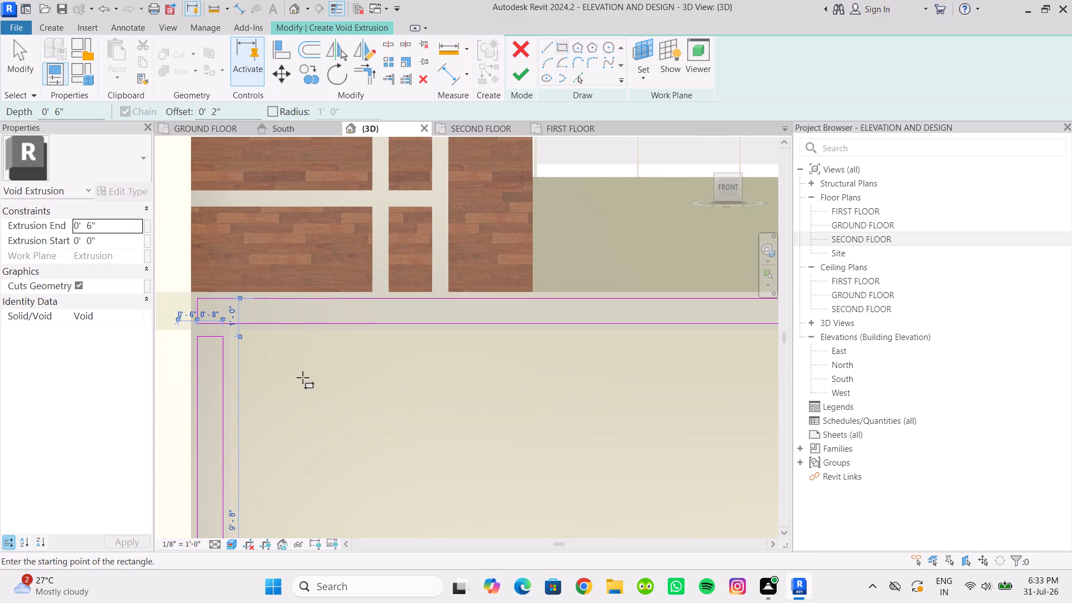
key("Escape")
scroll(290, 369, "down", 1)
middle_click_drag(290, 369, 337, 410)
scroll(326, 410, "up", 3)
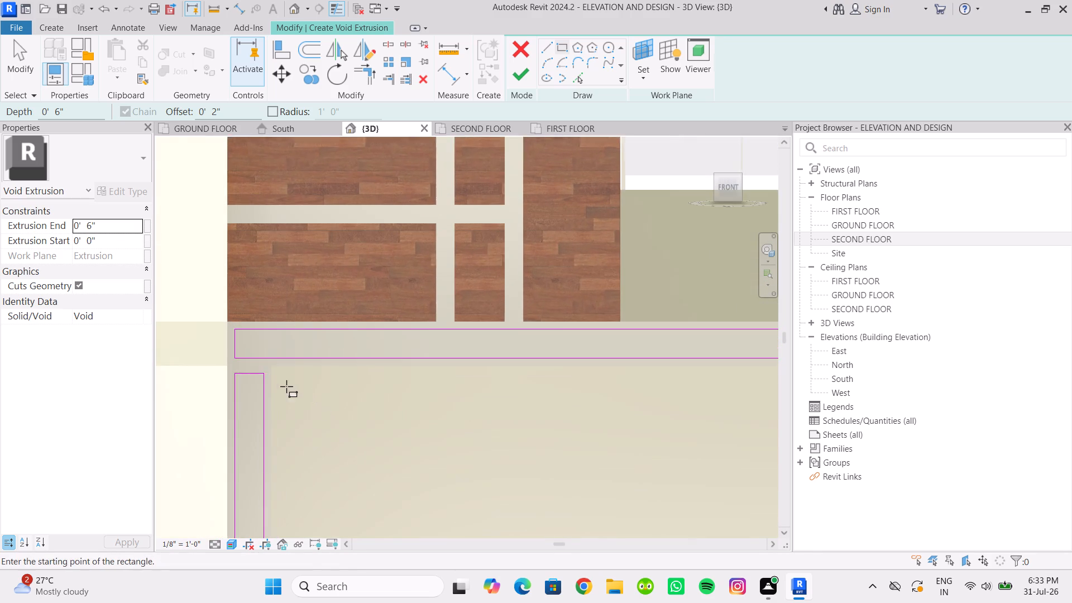
key("Escape")
Delete the short upper end line from each of the two leg rectangles.
left_click(241, 365)
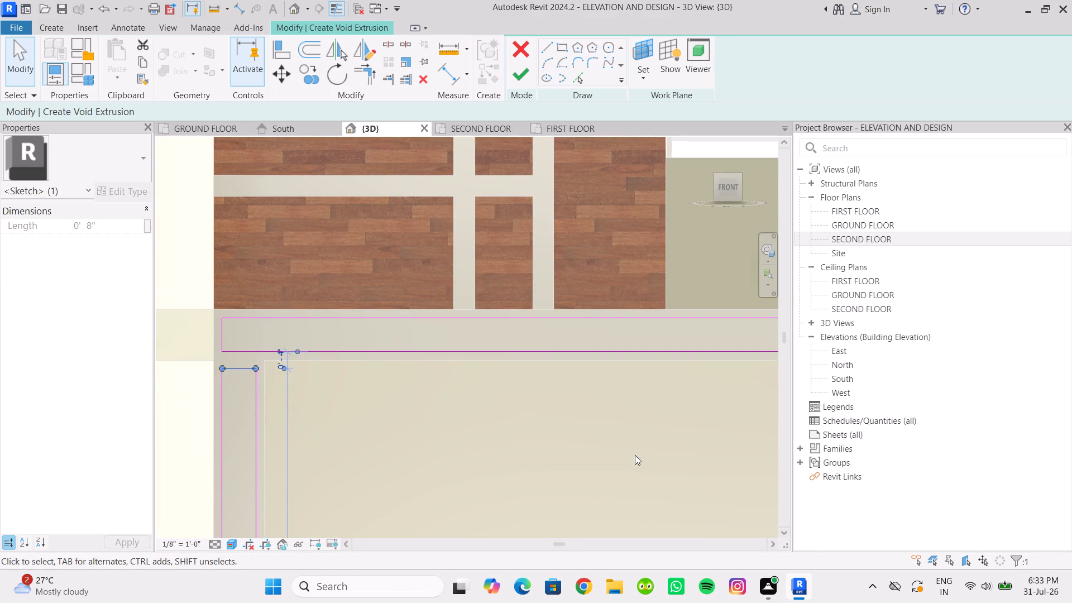
key("Delete")
scroll(626, 446, "down", 3)
middle_click_drag(621, 433, 327, 403)
middle_click_drag(630, 390, 272, 382)
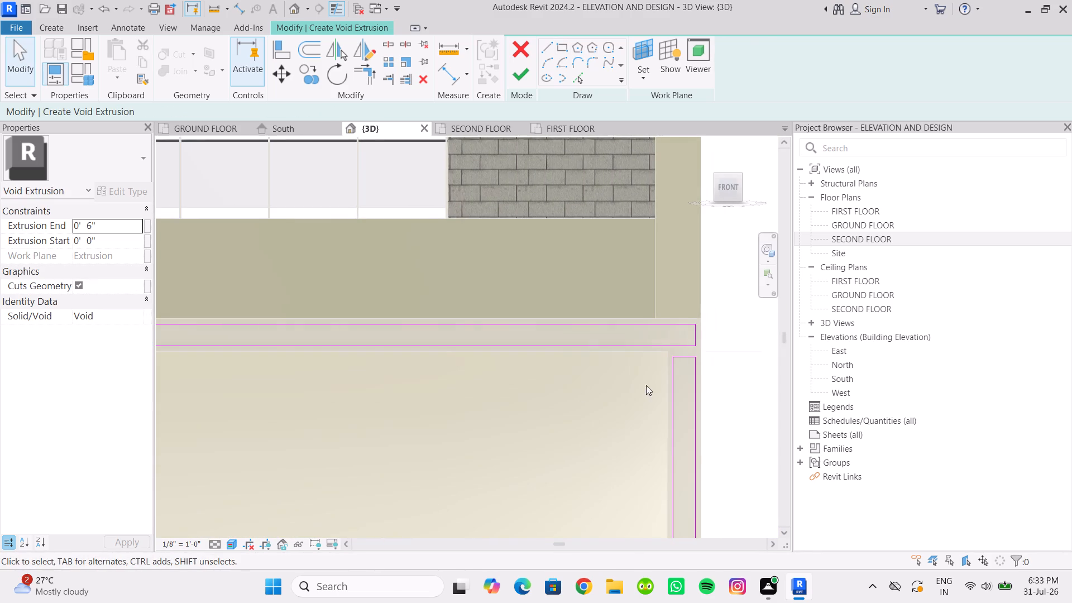
scroll(686, 371, "up", 2)
left_click(683, 358)
key("Delete")
Trim the beam's lower line and the free-end leg's inner line to form a corner.
scroll(621, 365, "down", 2)
middle_click_drag(620, 365, 626, 376)
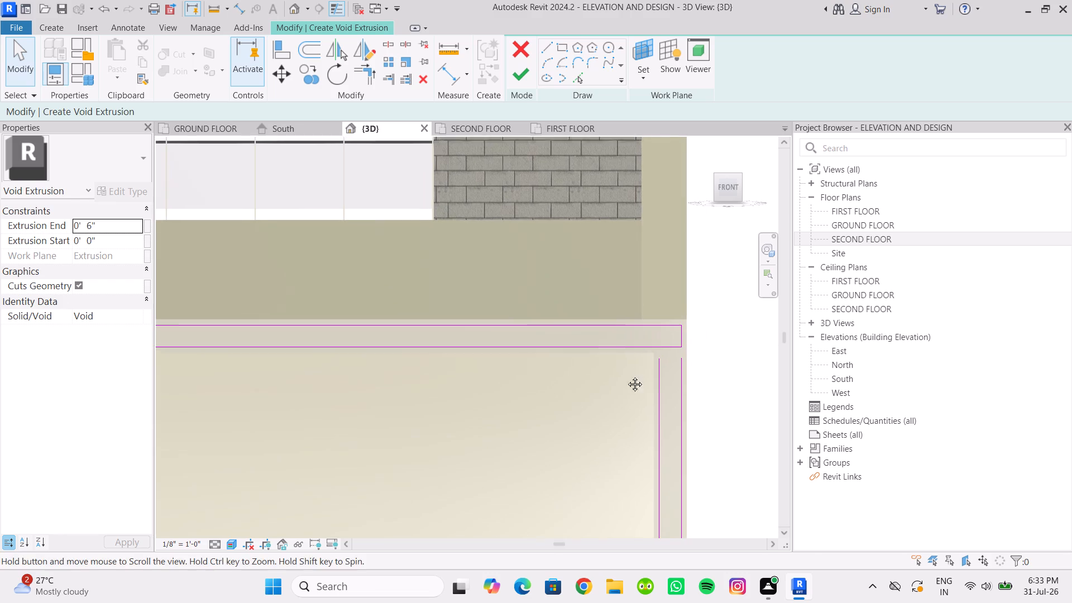
middle_click_drag(626, 376, 626, 376)
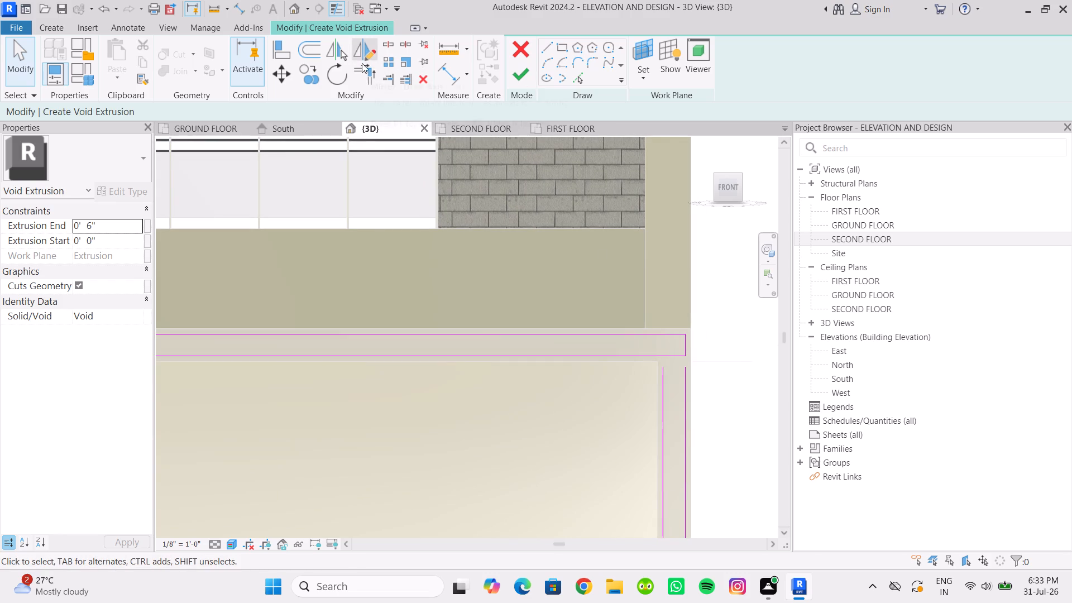
left_click(362, 69)
left_click(645, 355)
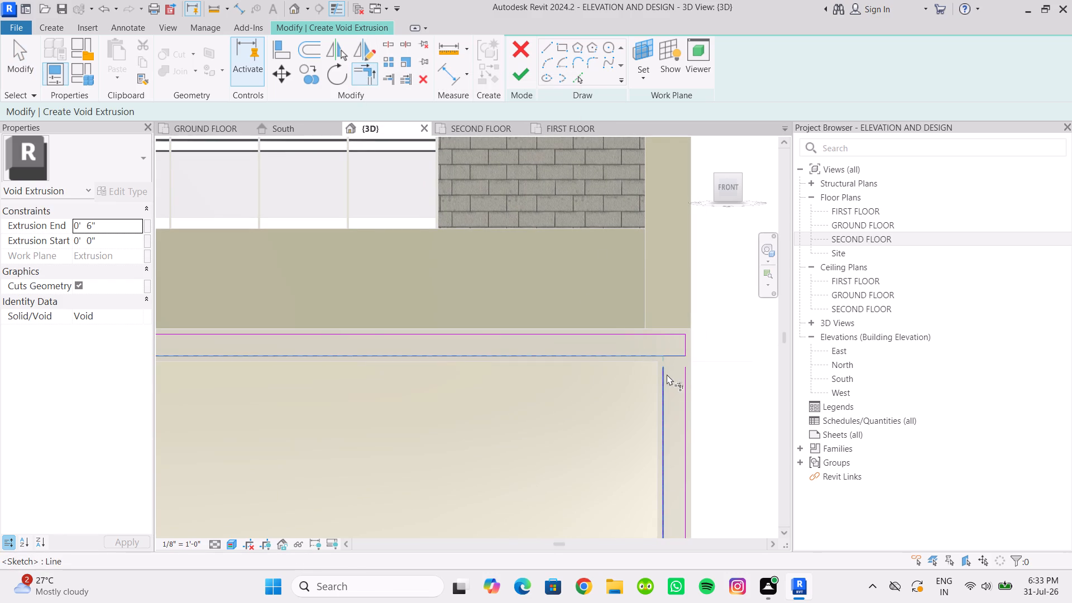
left_click(662, 376)
scroll(666, 389, "down", 2)
scroll(687, 381, "up", 4)
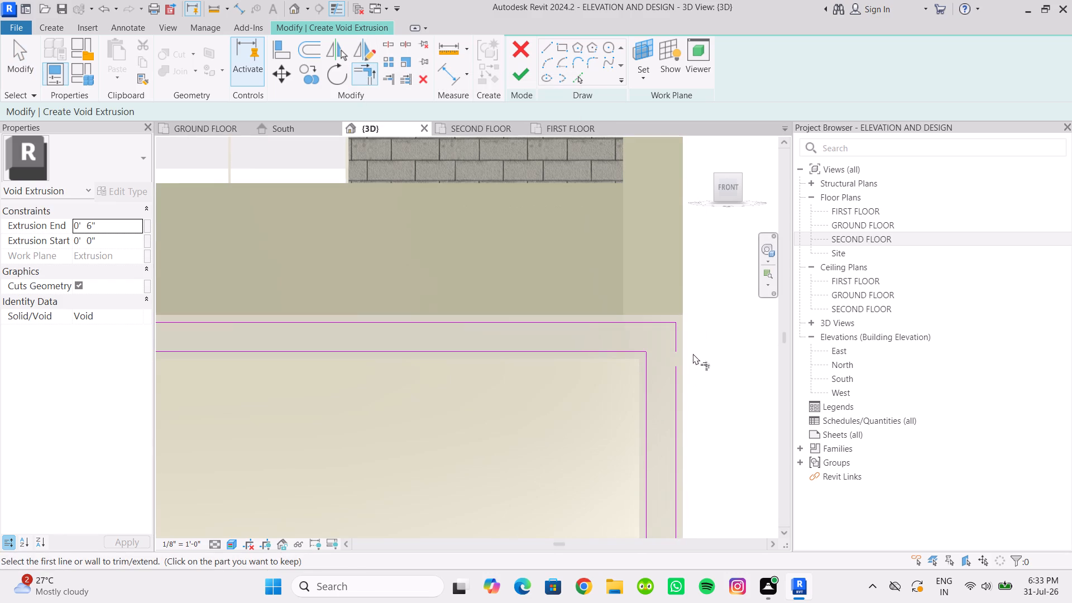
key("Escape")
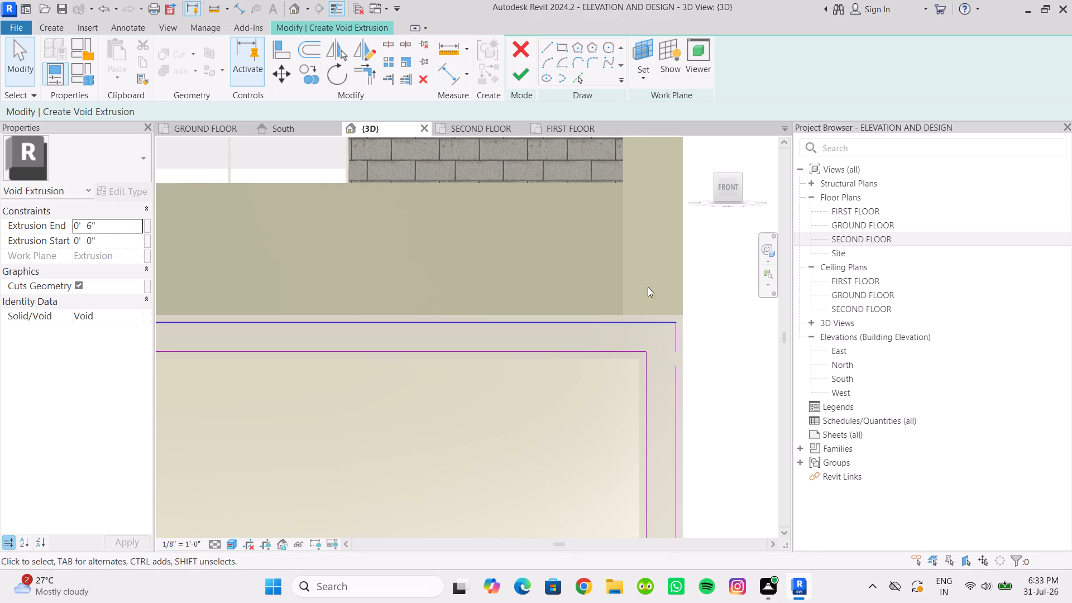
Draw a line closing the gap in the outer sketch edge at the free-end corner.
left_click(546, 51)
scroll(698, 371, "up", 5)
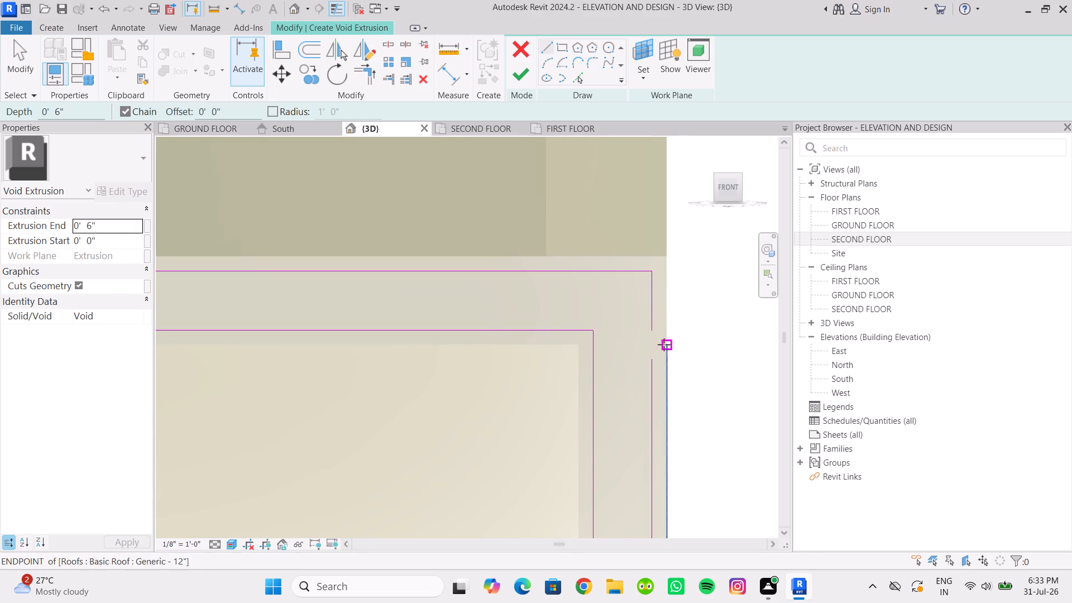
left_click(653, 329)
left_click(654, 359)
scroll(701, 382, "down", 5)
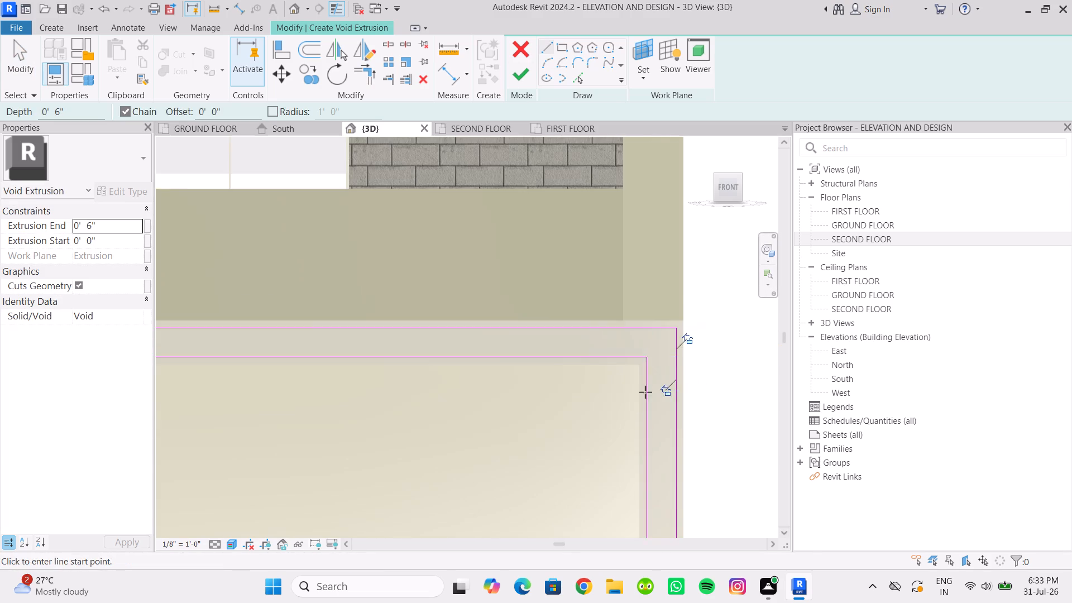
key("Escape")
Trim the beam's lower line and the house-side leg's inner line to form a corner.
scroll(555, 392, "down", 5)
middle_click_drag(547, 395, 742, 360)
scroll(597, 375, "down", 4)
middle_click_drag(568, 380, 614, 386)
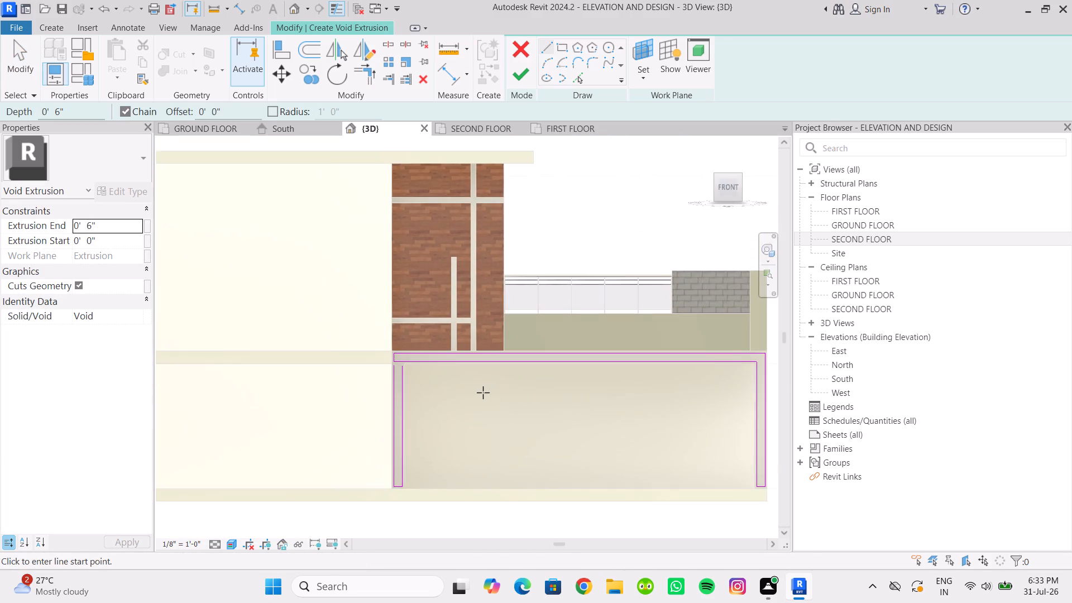
scroll(480, 391, "up", 4)
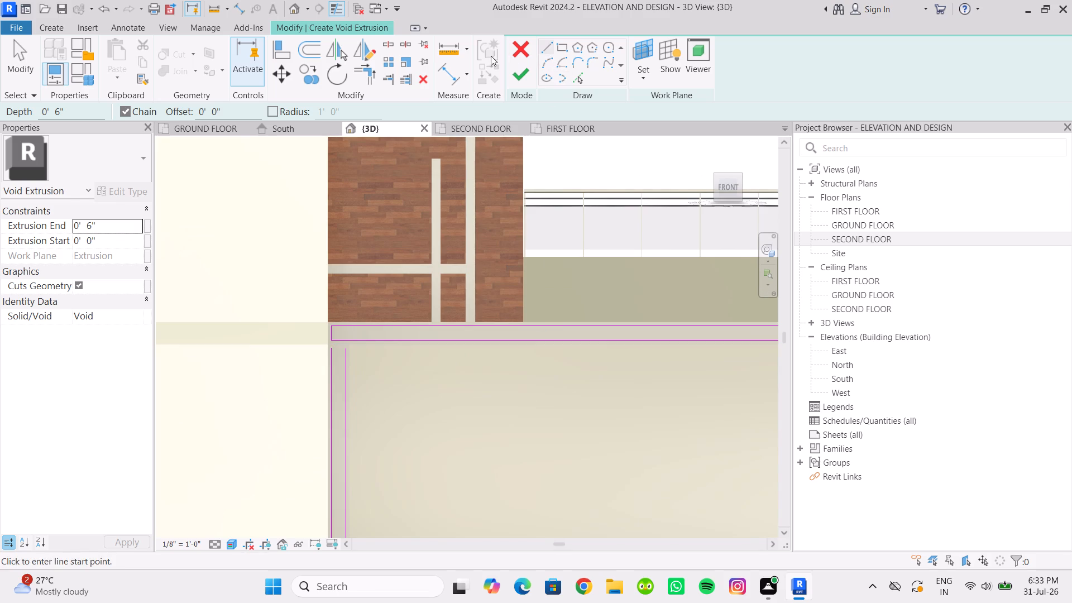
left_click(375, 73)
scroll(360, 324, "up", 4)
left_click(349, 352)
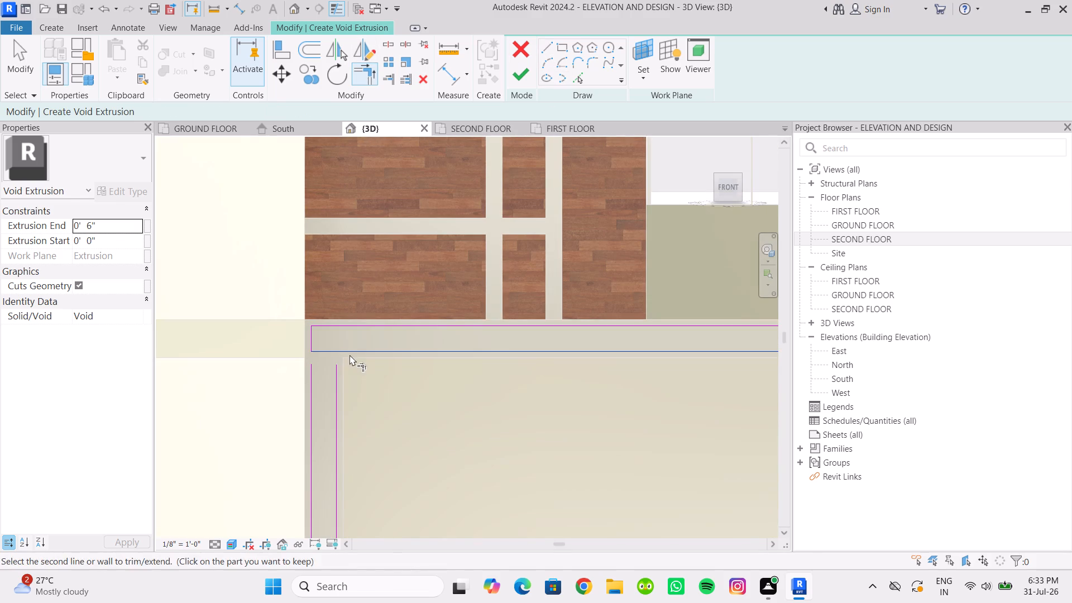
left_click(337, 372)
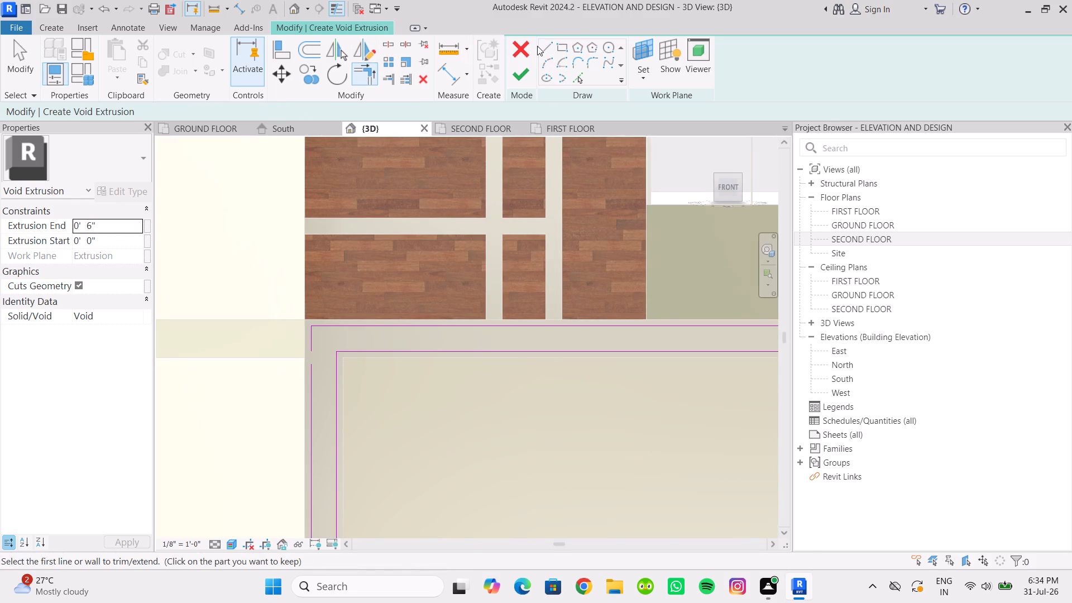
Draw a line closing the gap in the outer sketch edge at the house-side corner.
left_click(537, 46)
left_click(547, 50)
scroll(334, 406, "up", 3)
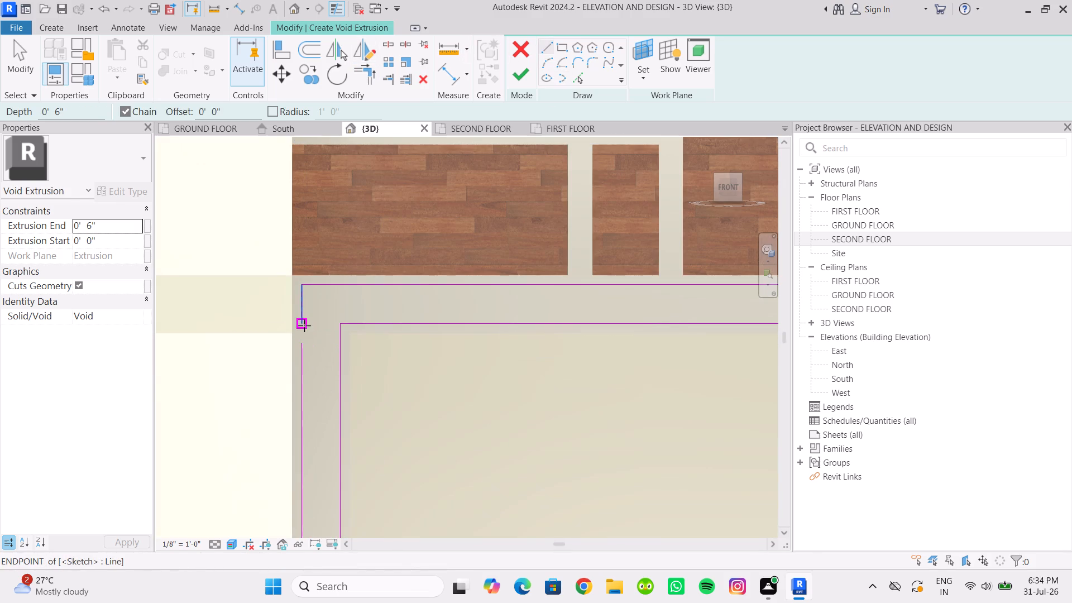
left_click(304, 326)
left_click(303, 345)
scroll(392, 363, "down", 5)
key("Escape")
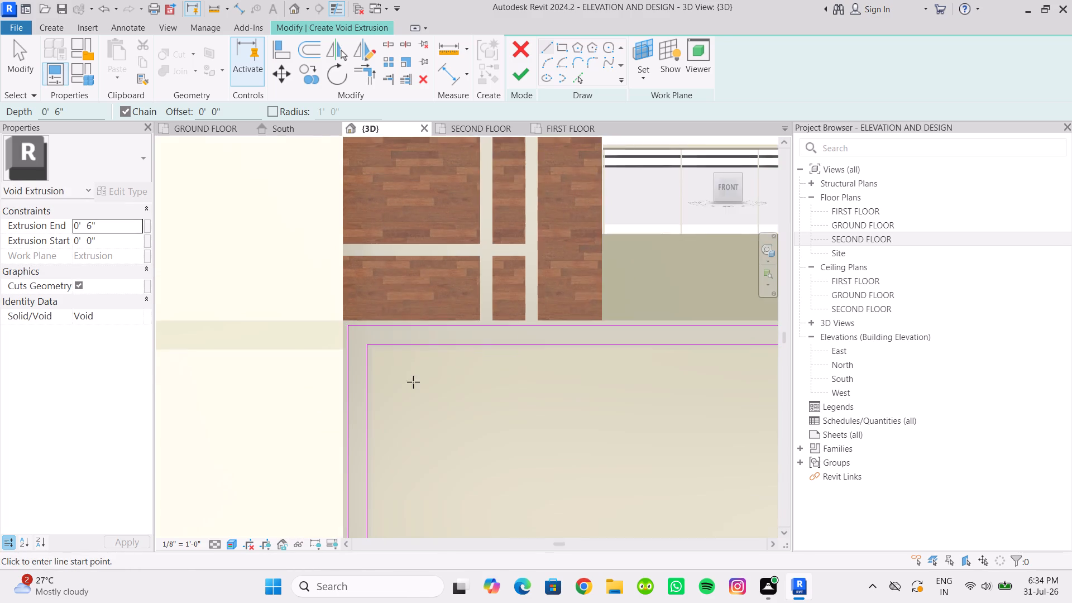
Finish the void extrusion sketch with its 6" depth.
scroll(414, 382, "down", 5)
middle_click_drag(417, 389, 396, 334)
left_click(525, 82)
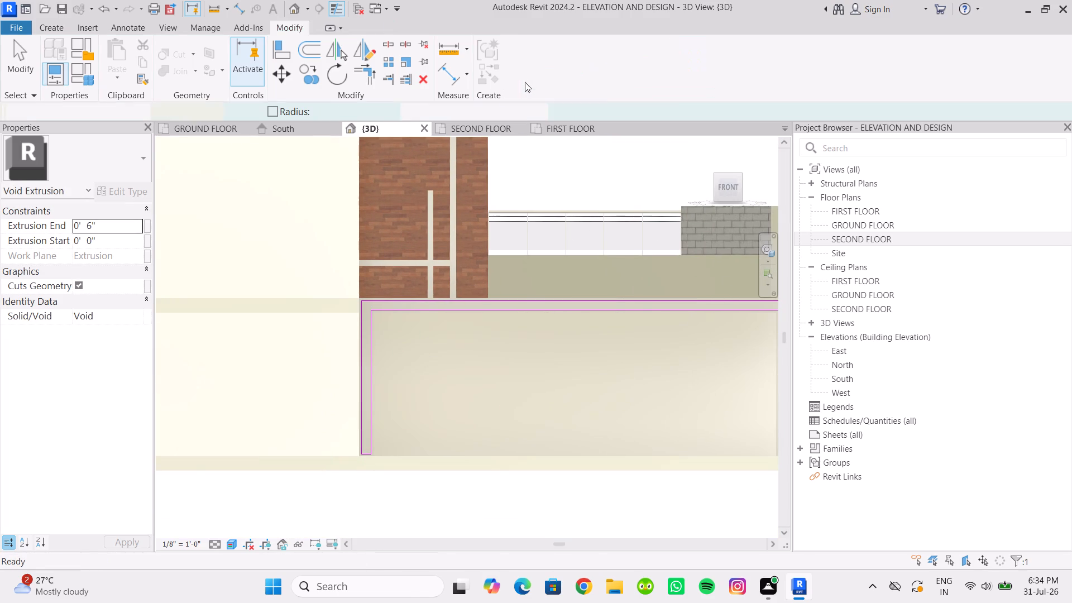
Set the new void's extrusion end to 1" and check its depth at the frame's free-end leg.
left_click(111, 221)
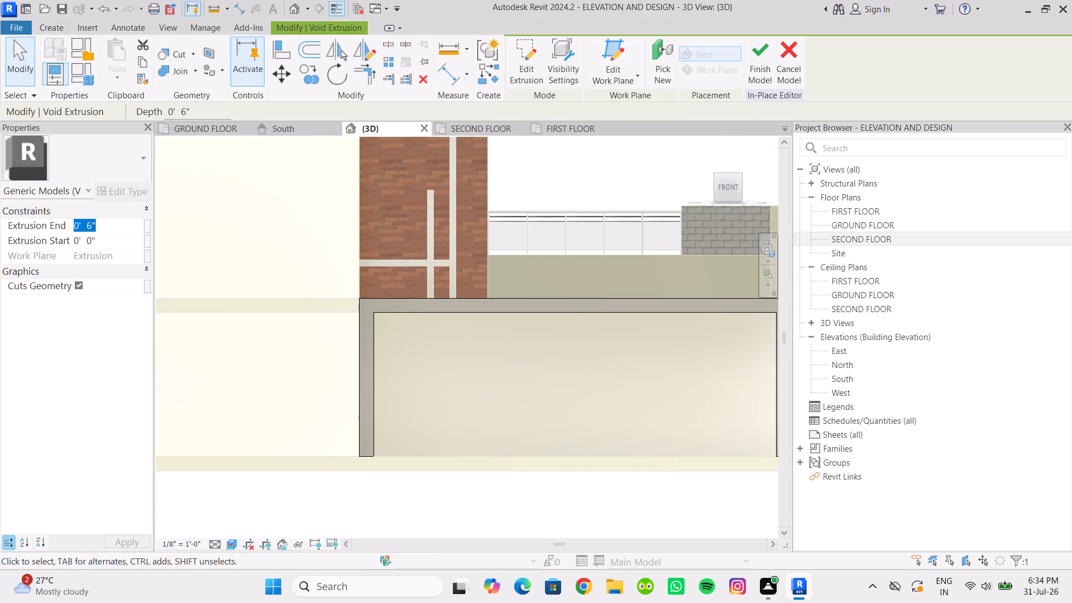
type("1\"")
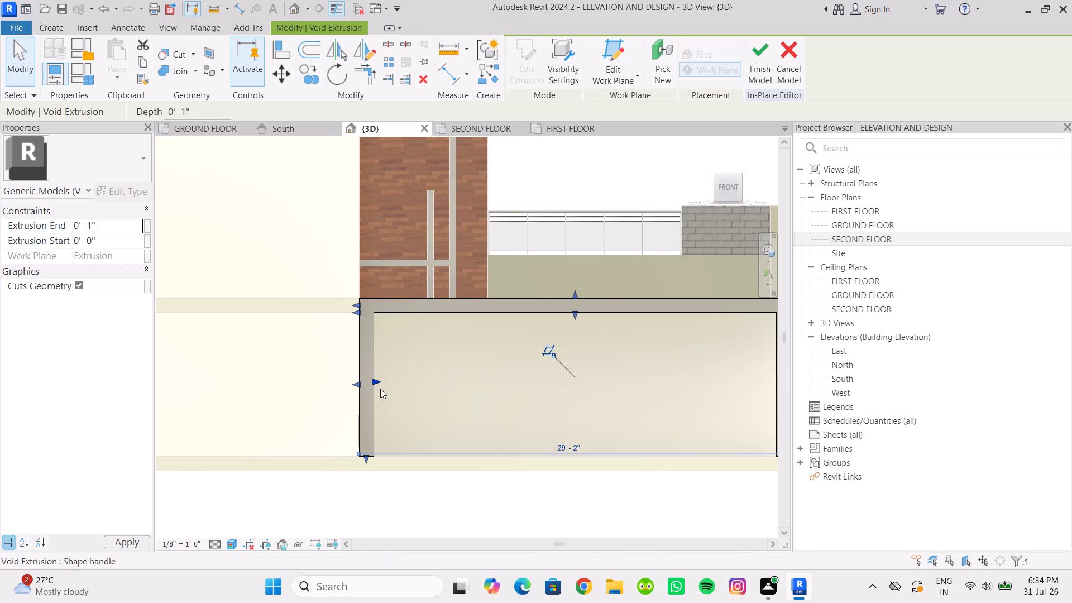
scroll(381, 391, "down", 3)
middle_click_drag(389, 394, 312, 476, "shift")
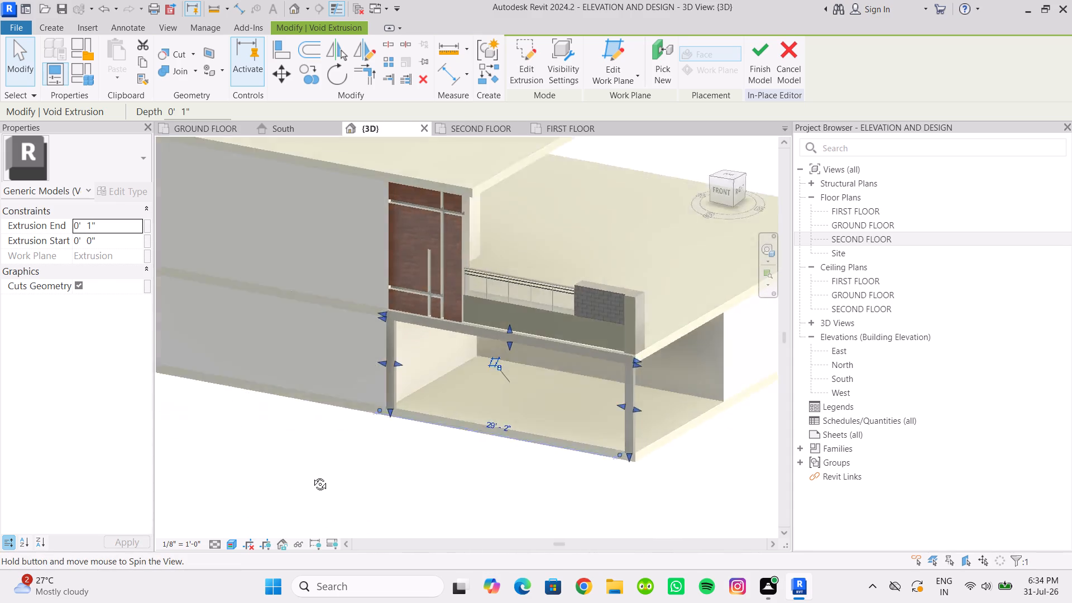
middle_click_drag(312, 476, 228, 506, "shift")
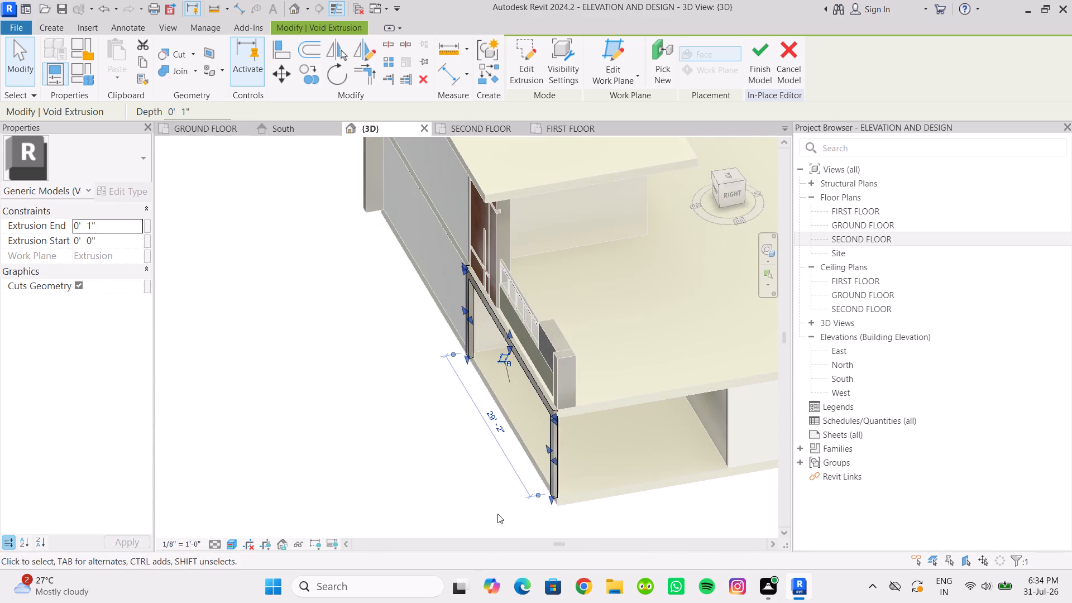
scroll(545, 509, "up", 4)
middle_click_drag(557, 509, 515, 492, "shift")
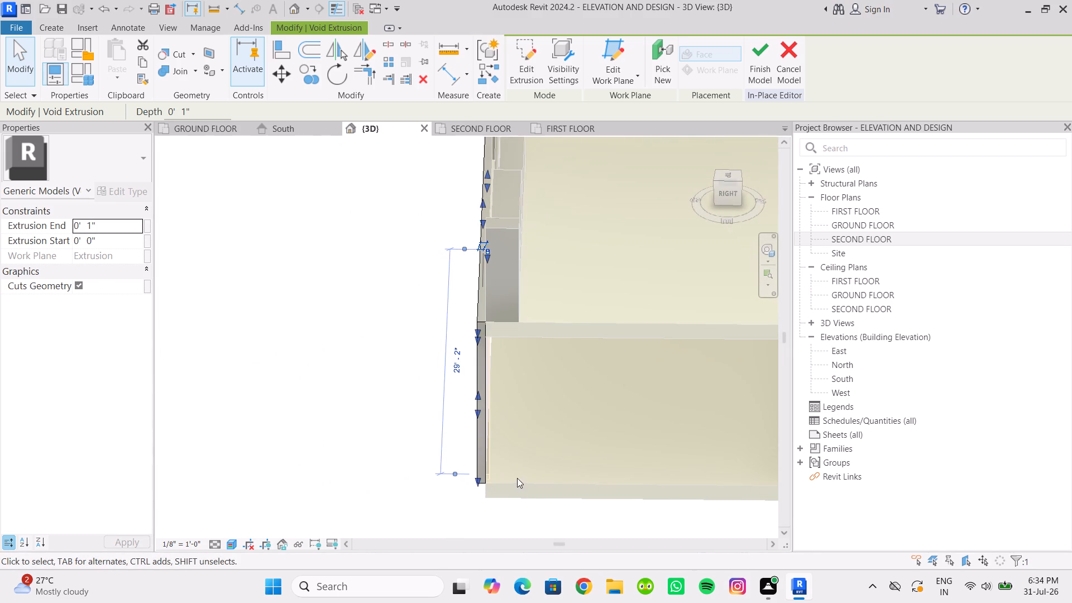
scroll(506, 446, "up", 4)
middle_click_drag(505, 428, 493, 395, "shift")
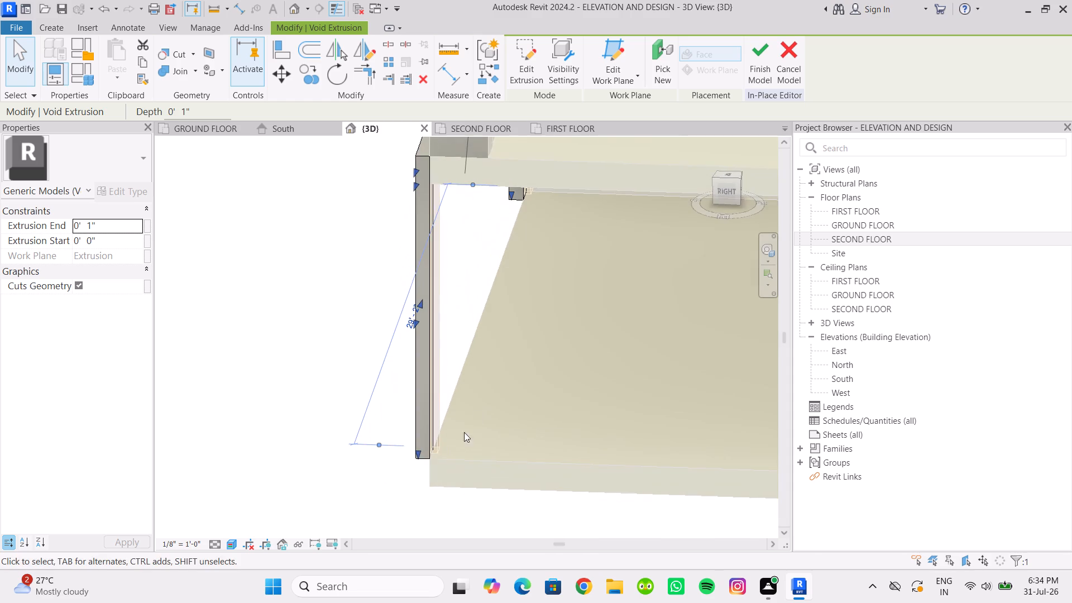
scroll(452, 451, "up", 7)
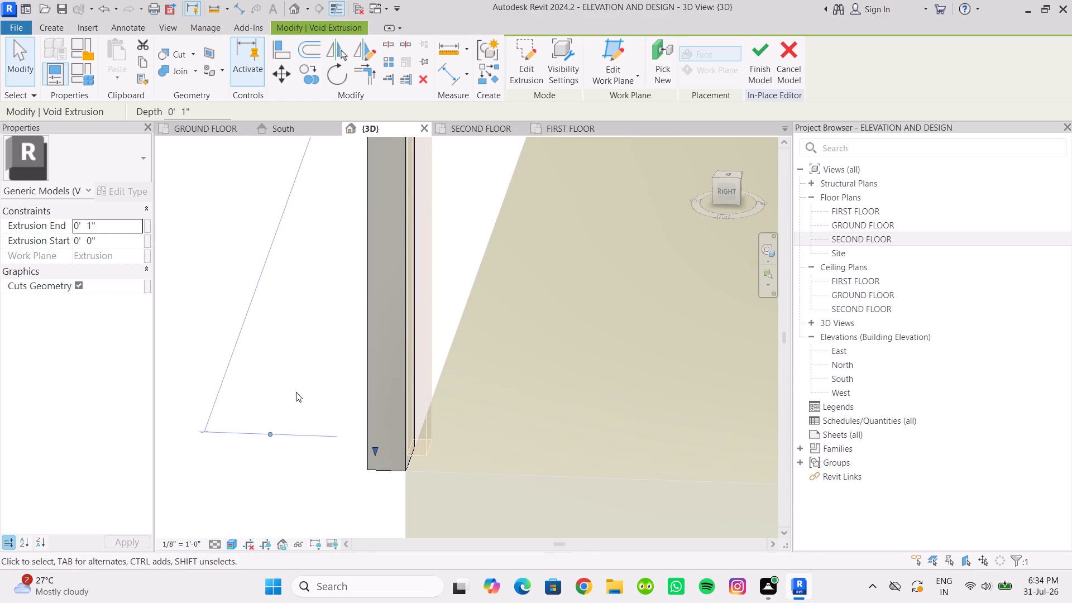
Set the selected void's extrusion end to 5".
left_click(113, 224)
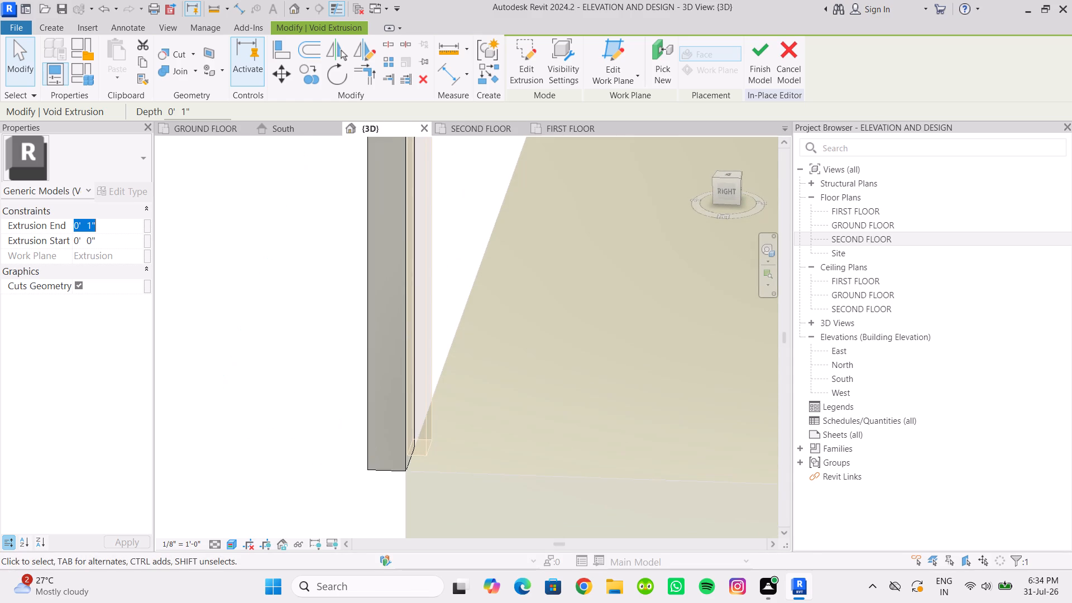
type("5\"")
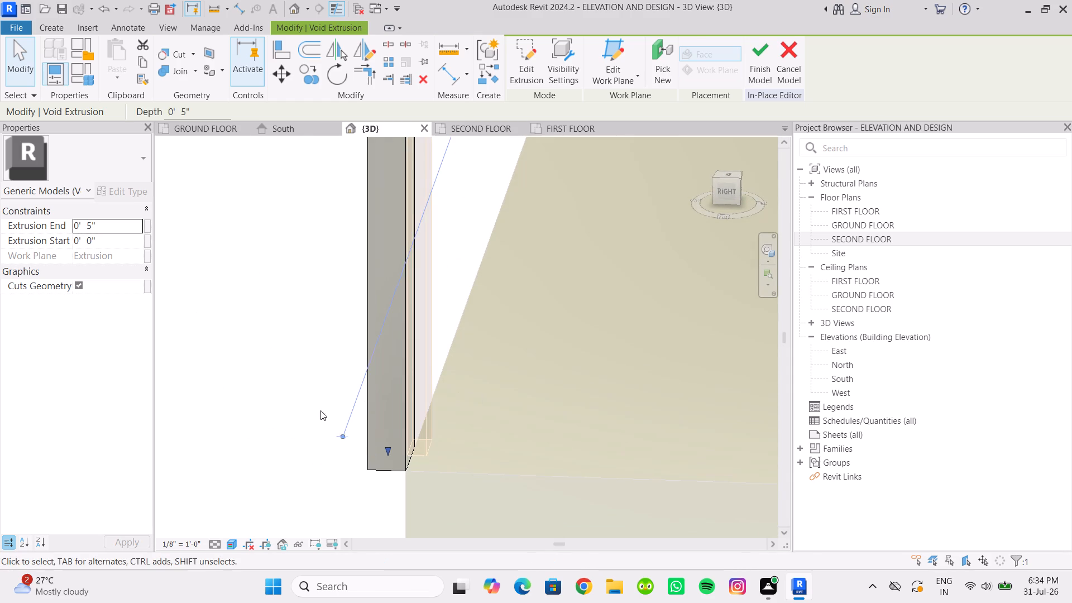
left_click(289, 411)
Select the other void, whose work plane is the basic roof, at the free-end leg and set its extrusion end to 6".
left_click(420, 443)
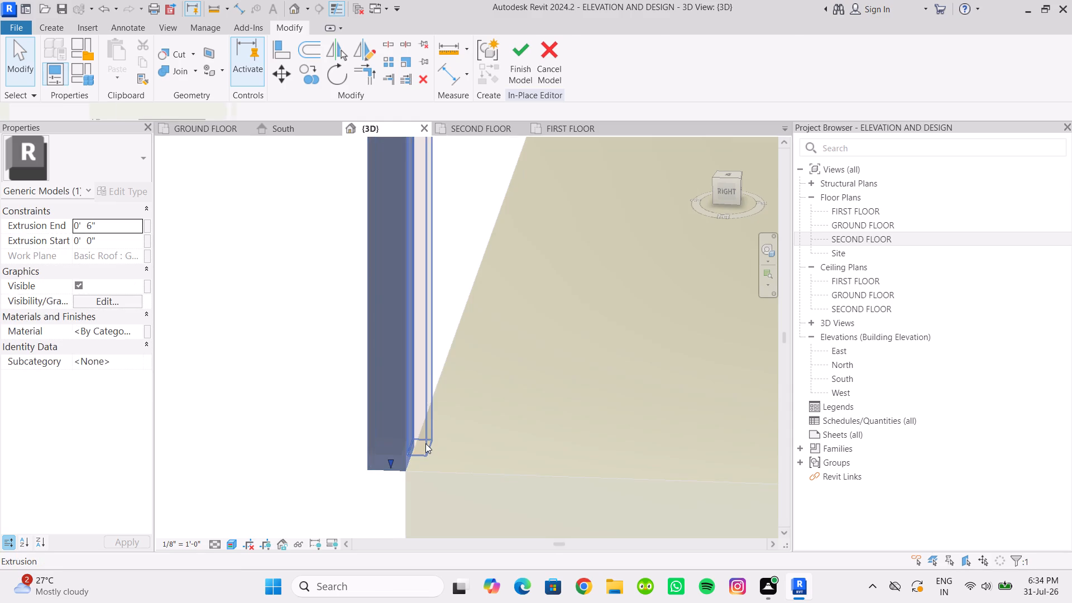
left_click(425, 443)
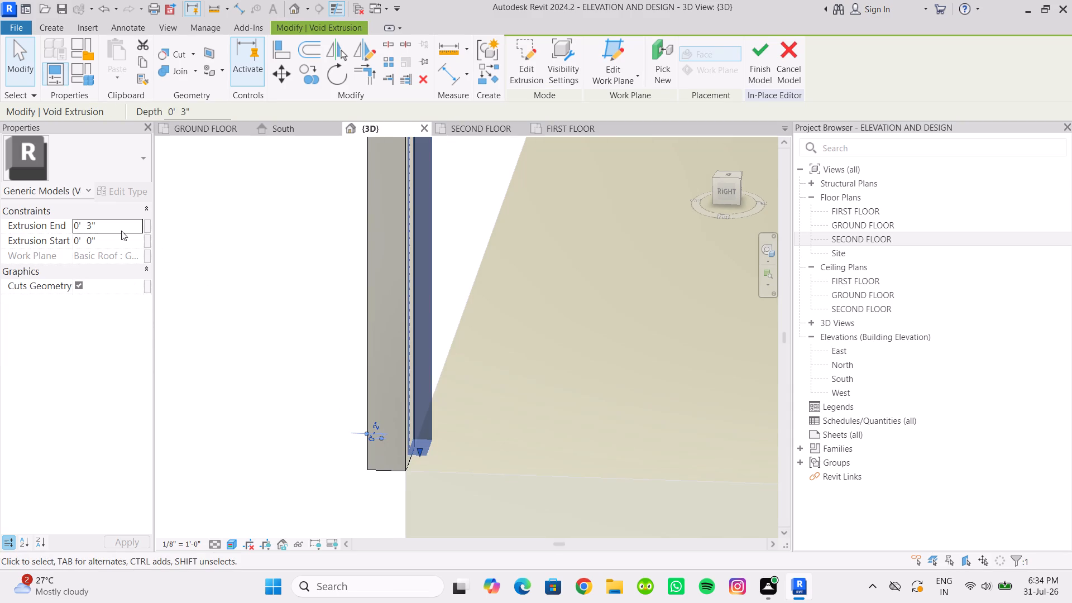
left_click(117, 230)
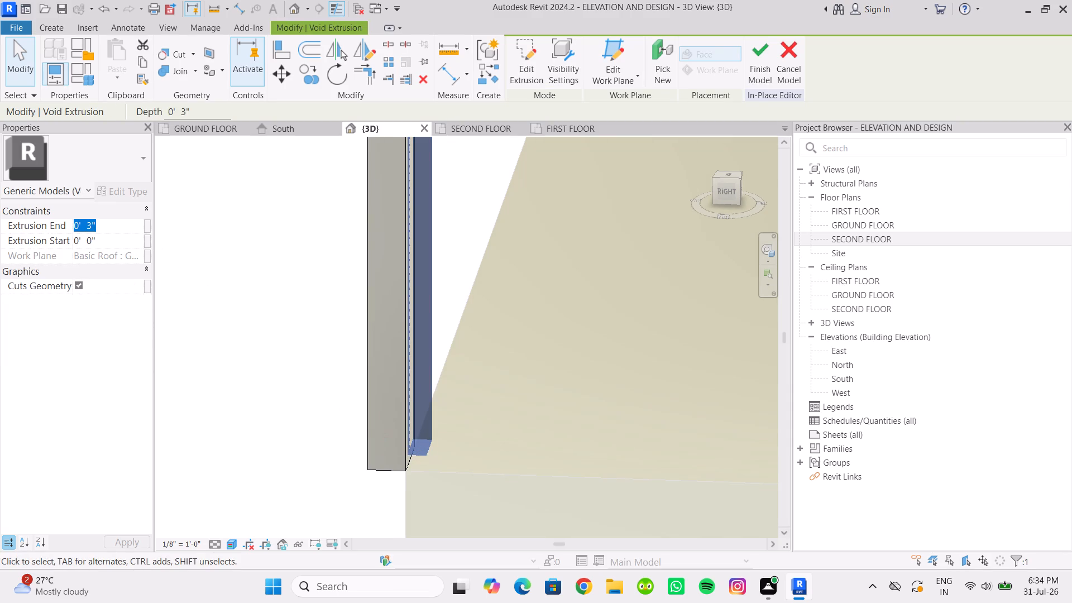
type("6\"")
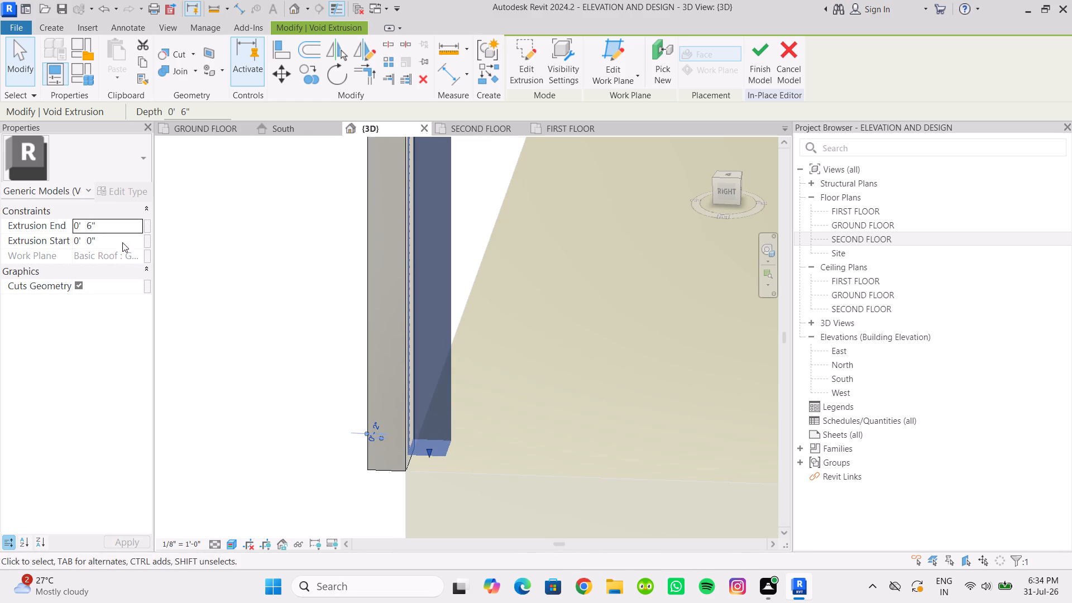
Set the roof-plane void's extrusion end to -3".
left_click(127, 229)
type("-3")
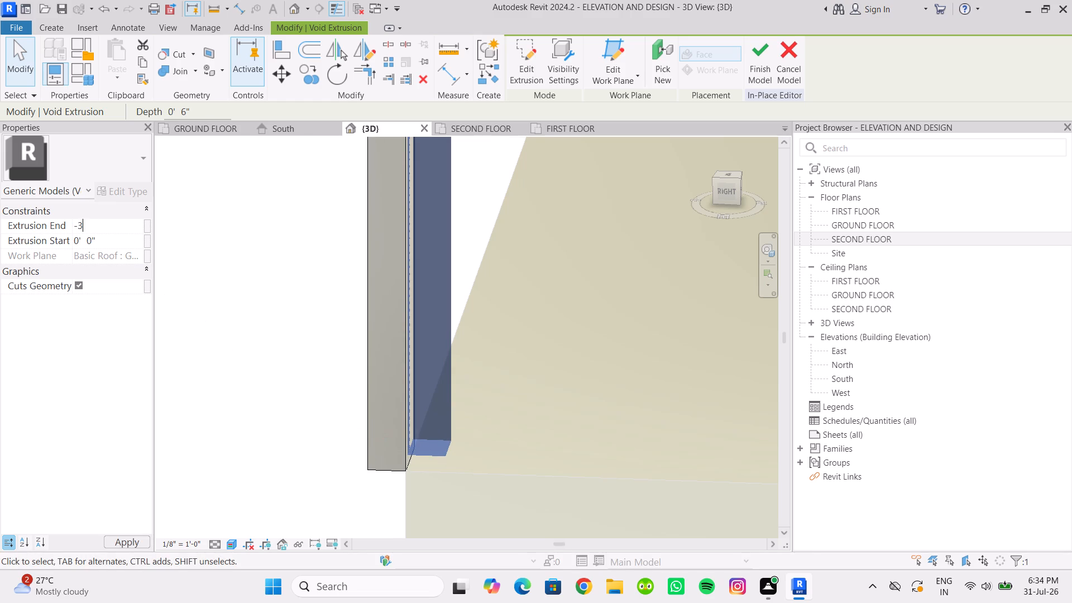
key("shift+quotedbl")
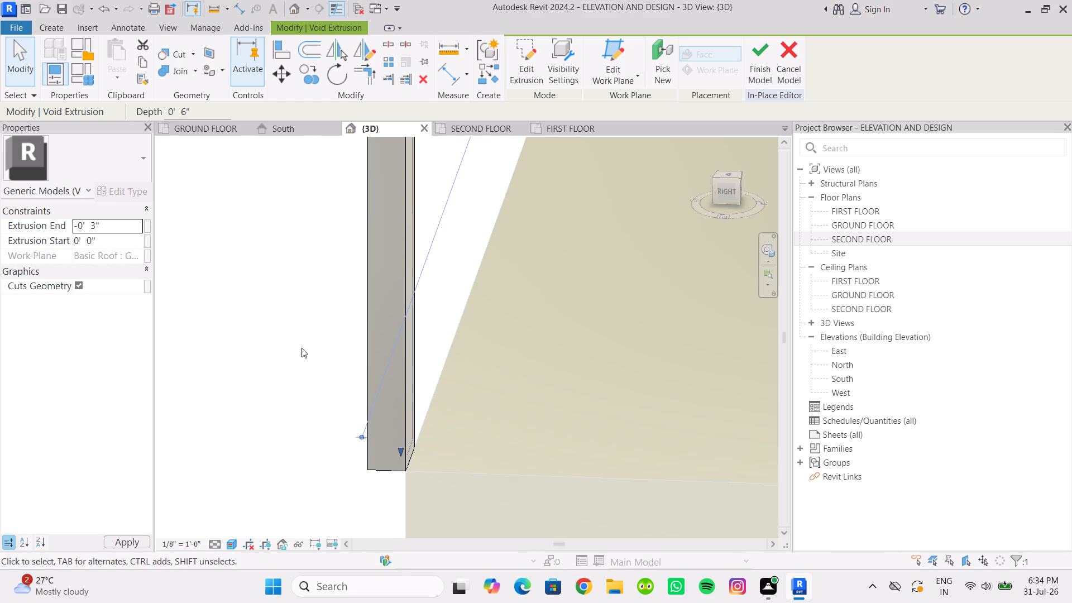
Examine the frame's beam and legs from the front and the free end to check the void cuts.
scroll(289, 357, "down", 2)
middle_click_drag(289, 357, 382, 407)
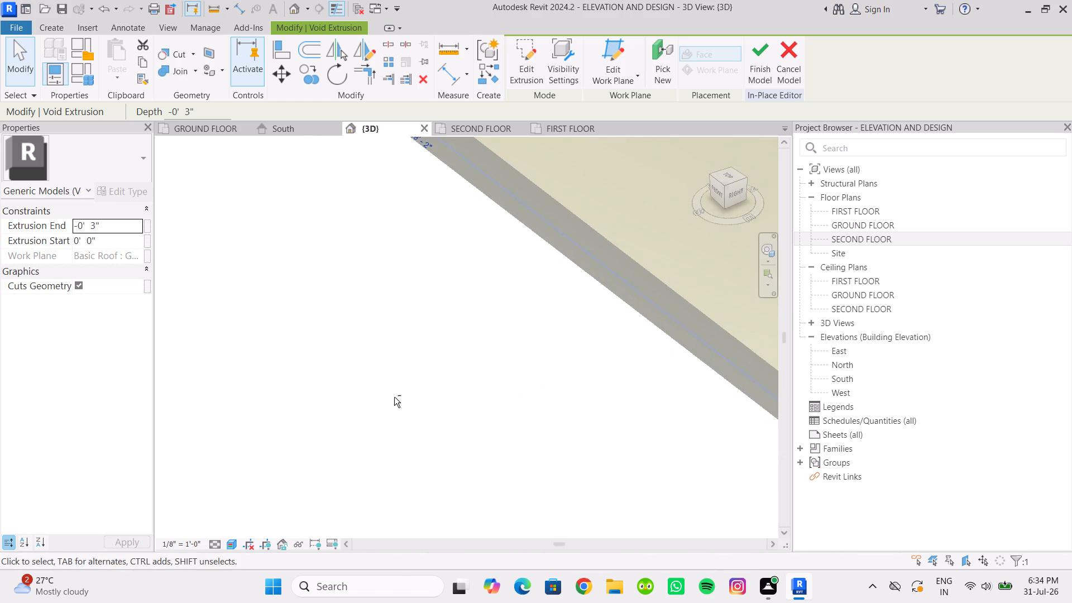
scroll(397, 388, "down", 9)
middle_click_drag(422, 400, 503, 332, "shift")
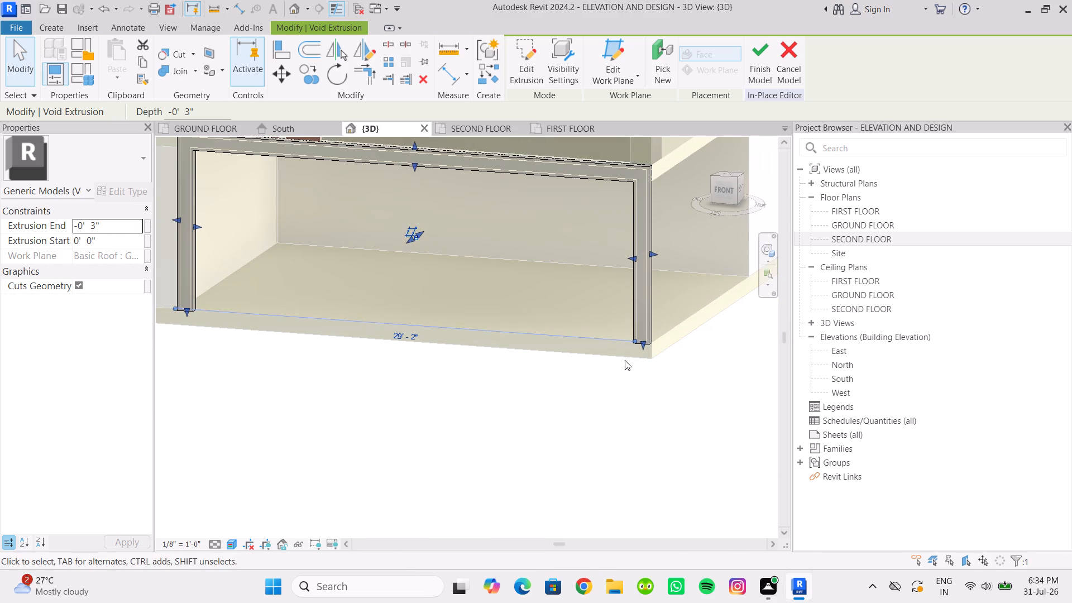
scroll(636, 349, "up", 4)
left_click(624, 434)
scroll(608, 393, "down", 3)
middle_click_drag(601, 400, 632, 381)
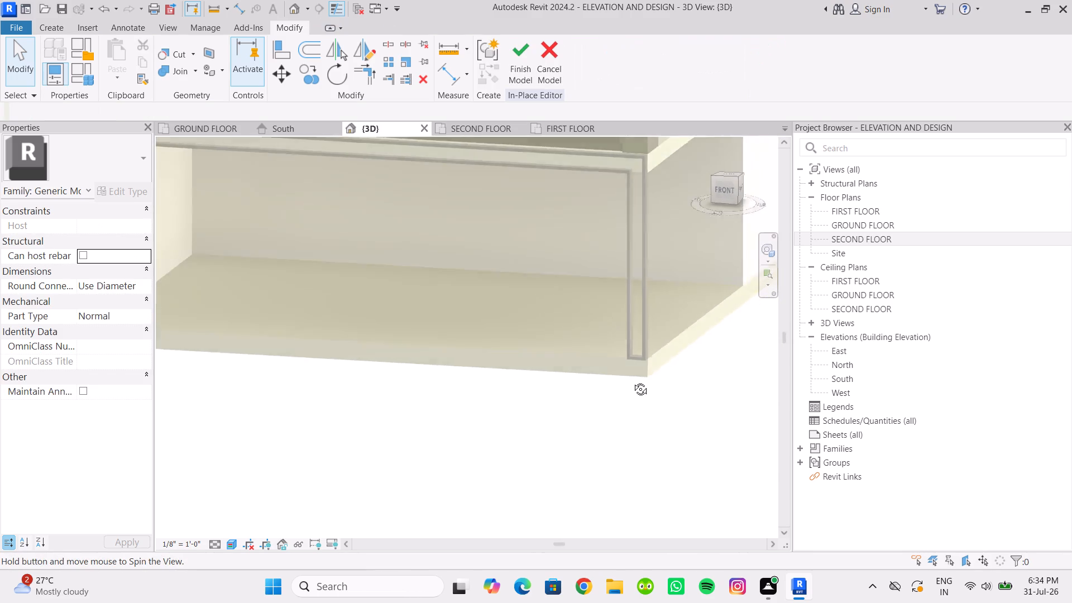
middle_click_drag(632, 381, 631, 366)
middle_click_drag(633, 380, 513, 411)
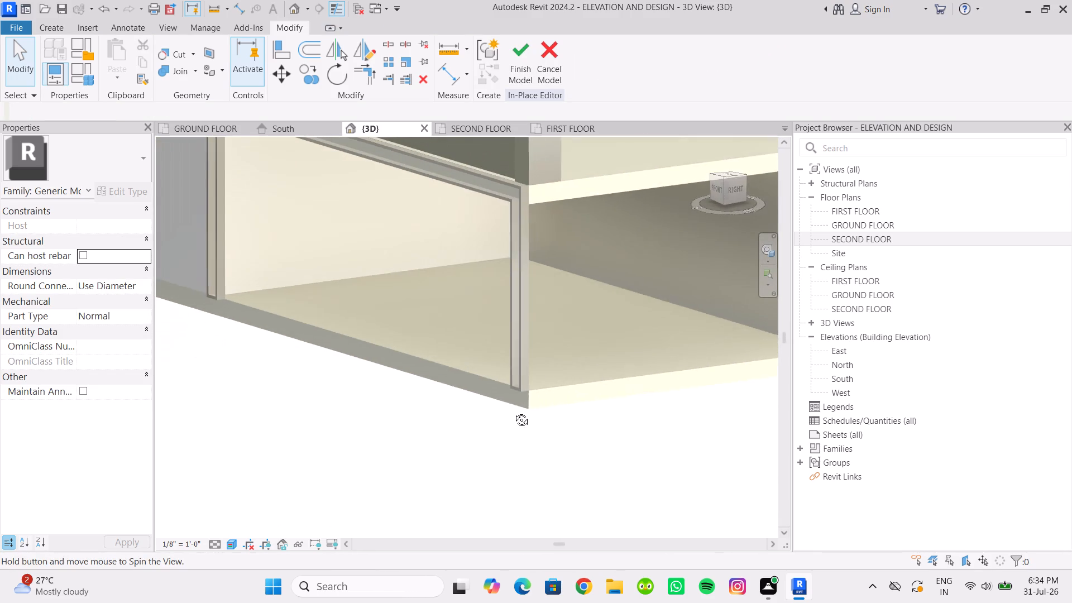
middle_click_drag(513, 411, 505, 436)
scroll(552, 427, "up", 5)
middle_click_drag(435, 431, 543, 406, "shift")
scroll(525, 405, "down", 11)
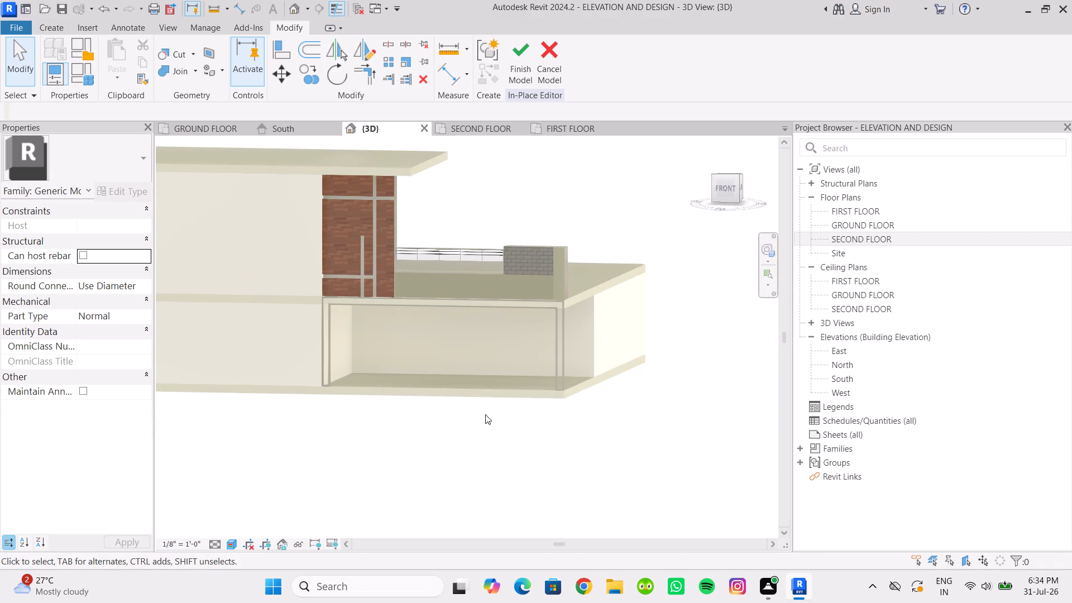
scroll(567, 360, "up", 10)
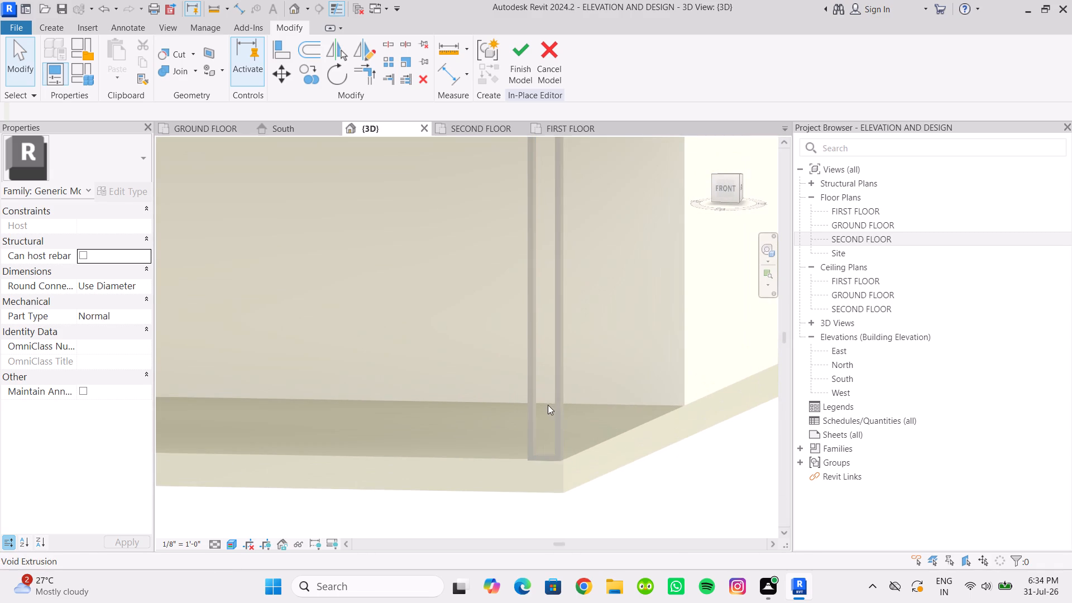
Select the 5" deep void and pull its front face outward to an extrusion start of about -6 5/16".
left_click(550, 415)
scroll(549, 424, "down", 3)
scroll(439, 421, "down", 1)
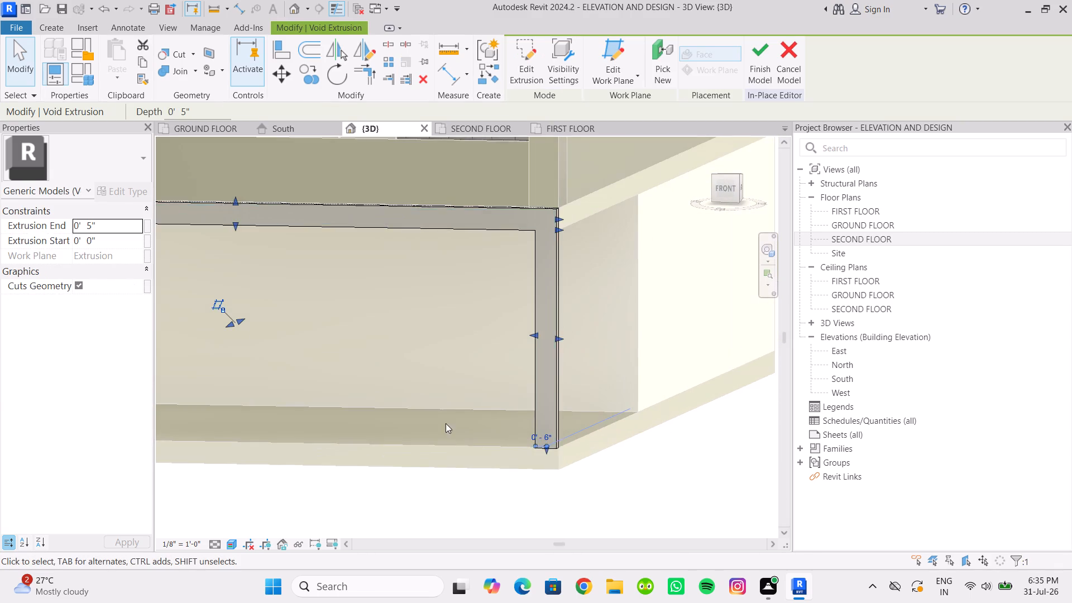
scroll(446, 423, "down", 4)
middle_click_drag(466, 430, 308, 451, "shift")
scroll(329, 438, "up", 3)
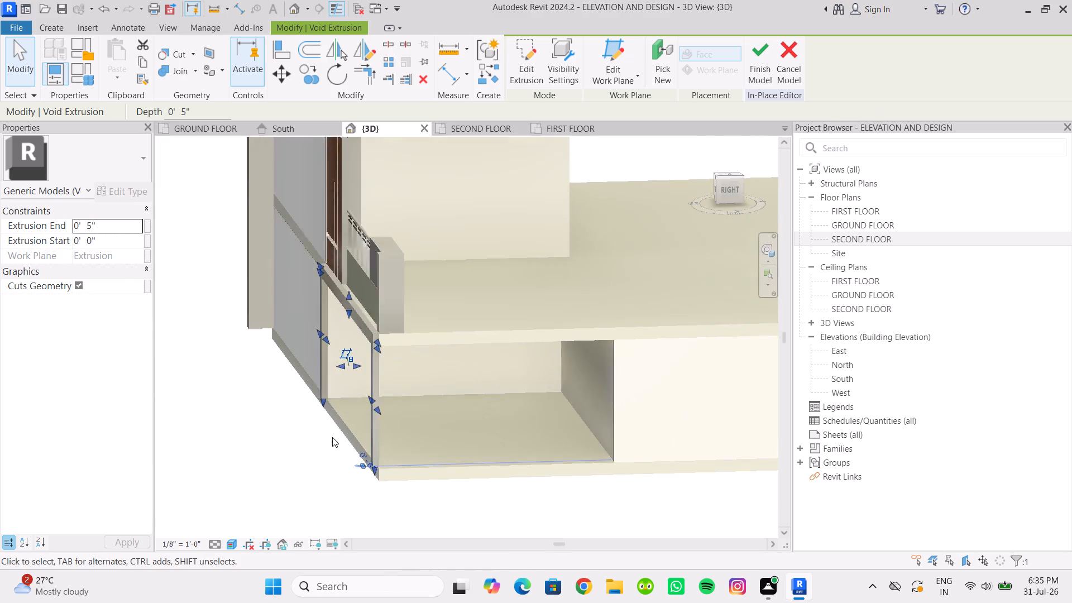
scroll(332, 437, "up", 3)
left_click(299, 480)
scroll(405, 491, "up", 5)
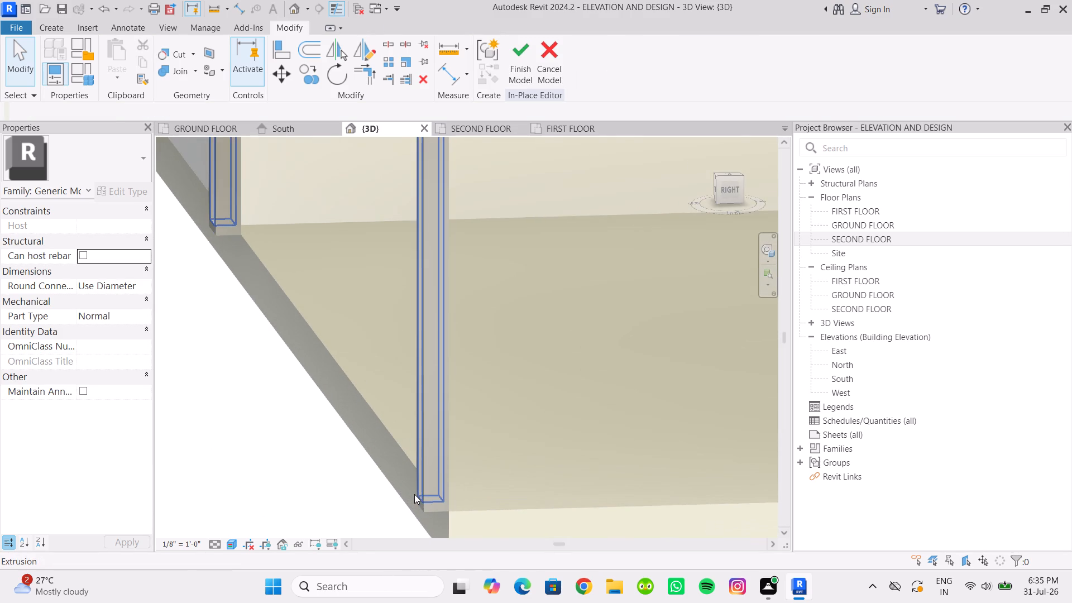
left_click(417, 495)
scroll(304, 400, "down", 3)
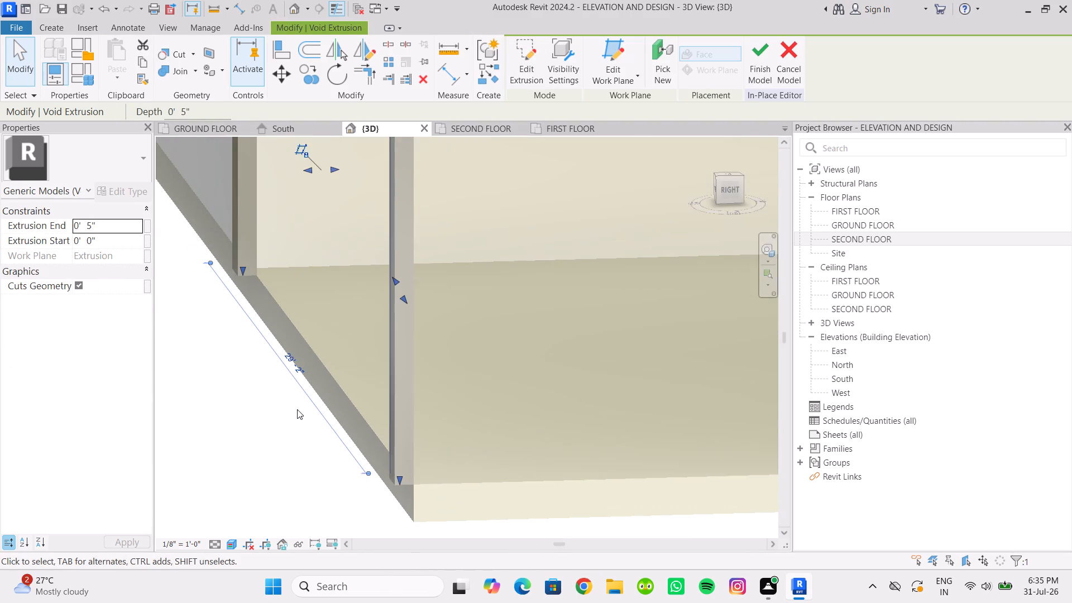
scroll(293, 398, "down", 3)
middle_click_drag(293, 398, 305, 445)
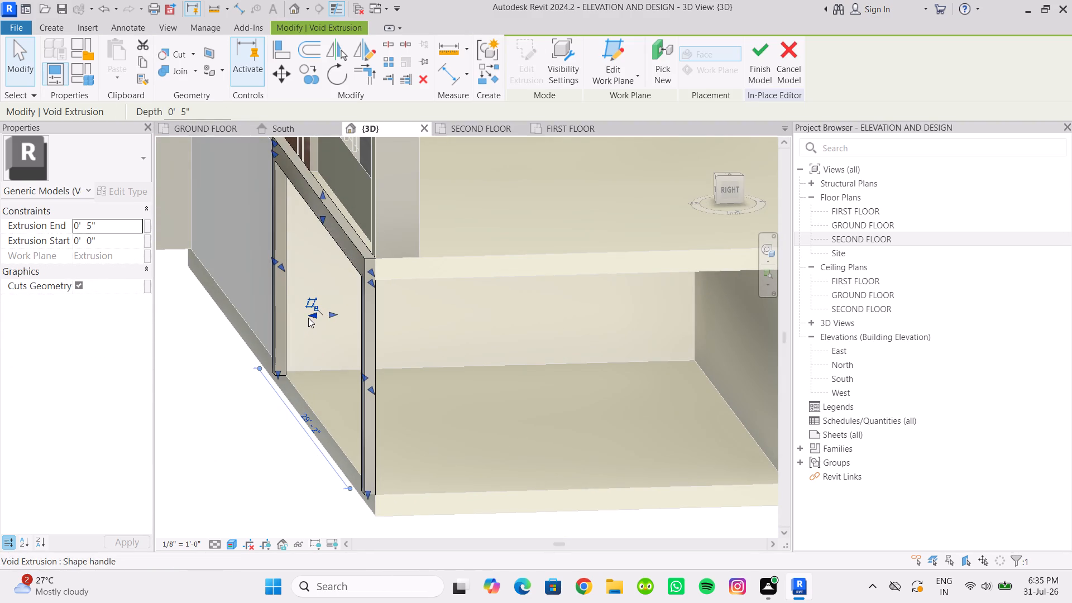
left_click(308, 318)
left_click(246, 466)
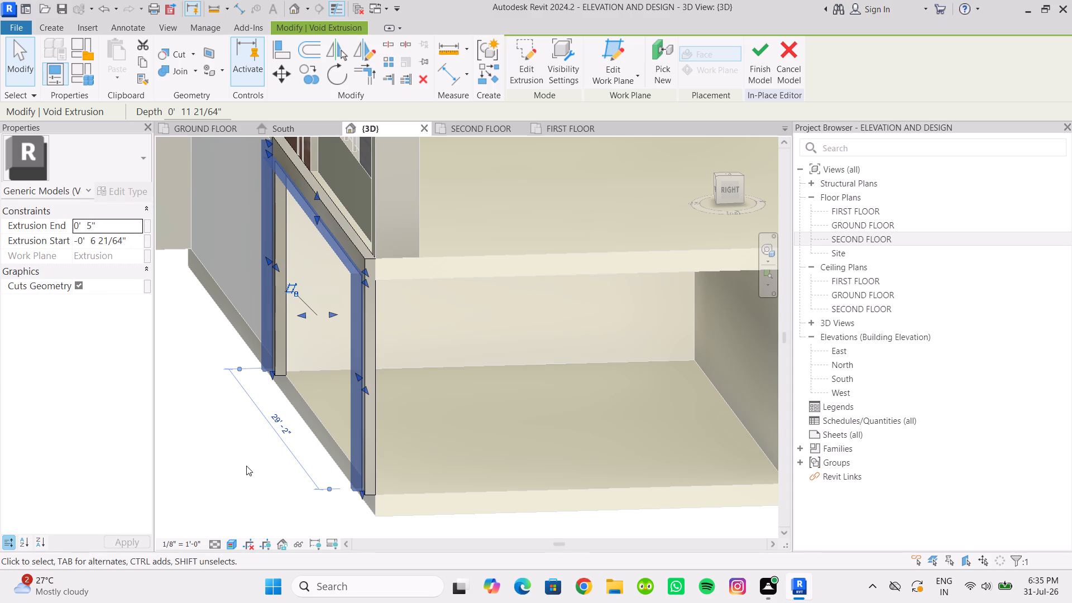
Stretch the same void's front face far out in front of the frame, to an extrusion start of about -28' 1".
scroll(293, 466, "up", 2)
middle_click_drag(294, 466, 400, 453)
scroll(382, 456, "up", 1)
scroll(379, 456, "down", 3)
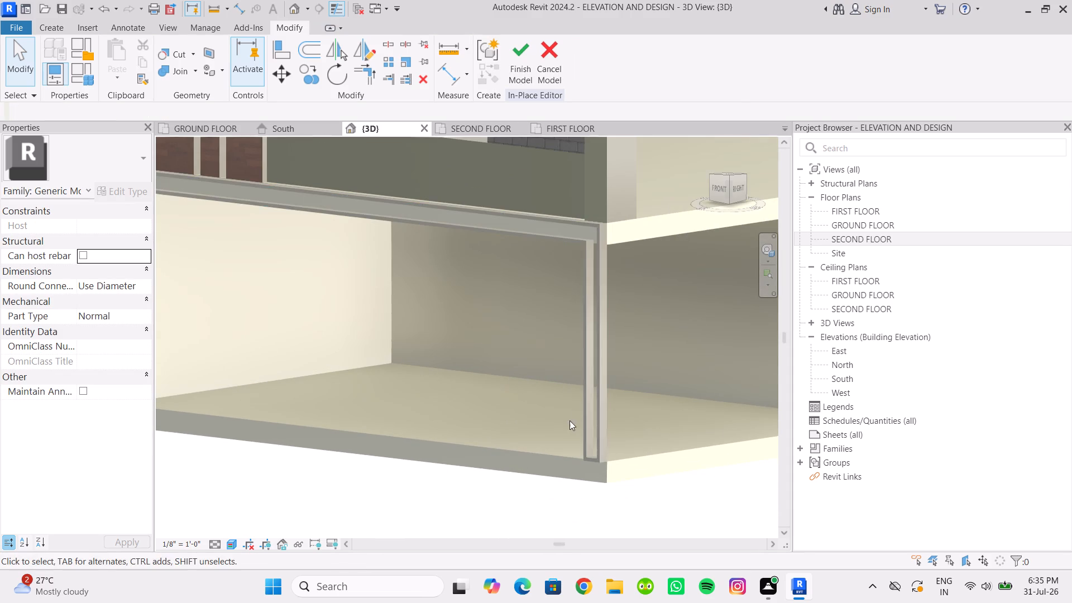
middle_click_drag(551, 423, 650, 415, "shift")
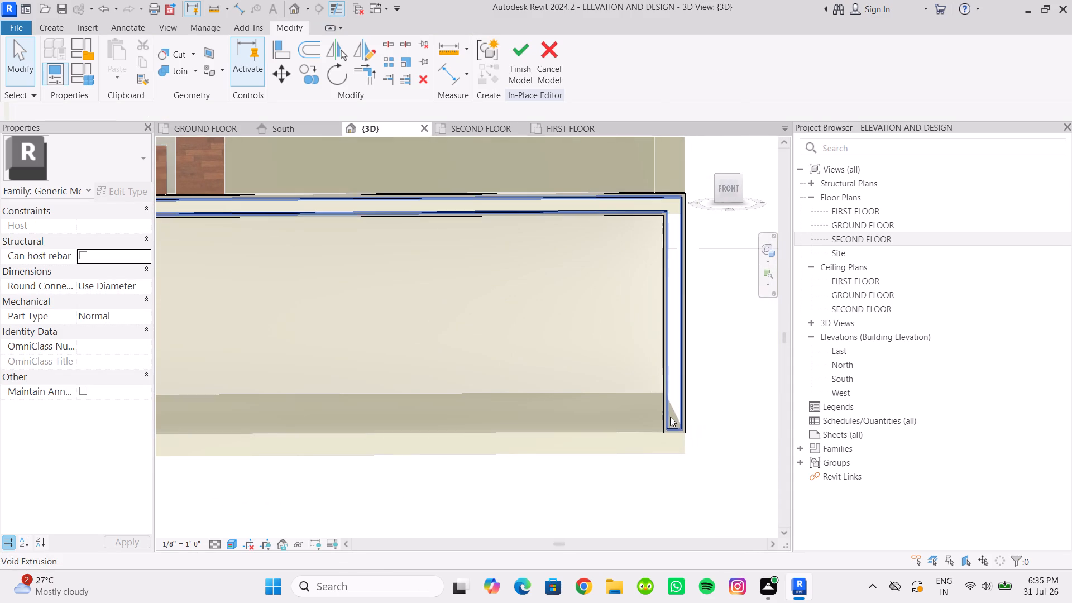
left_click(670, 417)
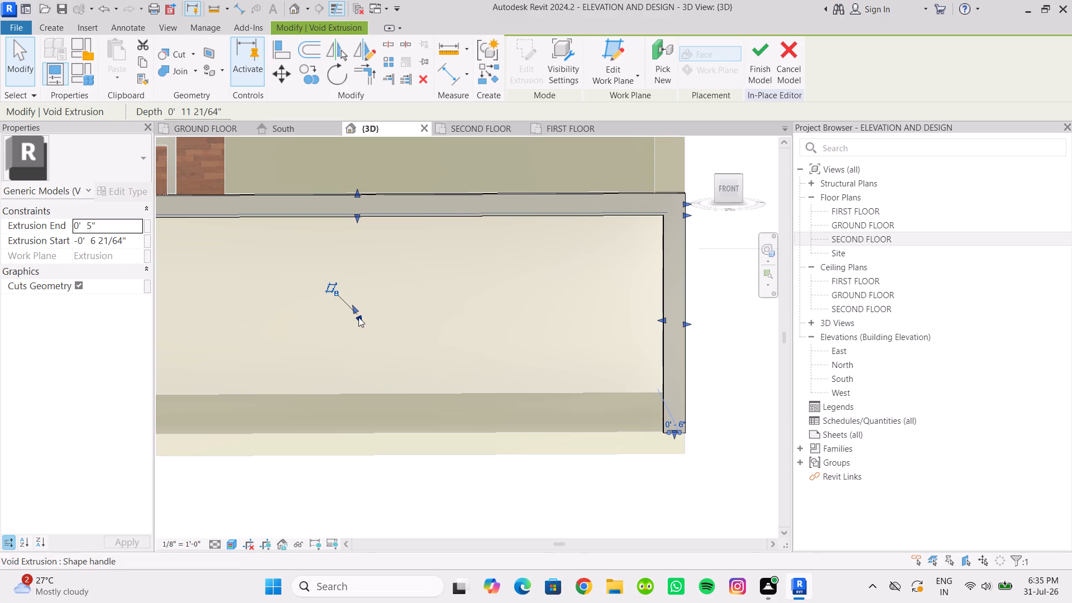
left_click_drag(358, 317, 368, 383)
left_click(422, 502)
Select the stretched void and examine from the side how it passes through the frame.
scroll(458, 518, "down", 1)
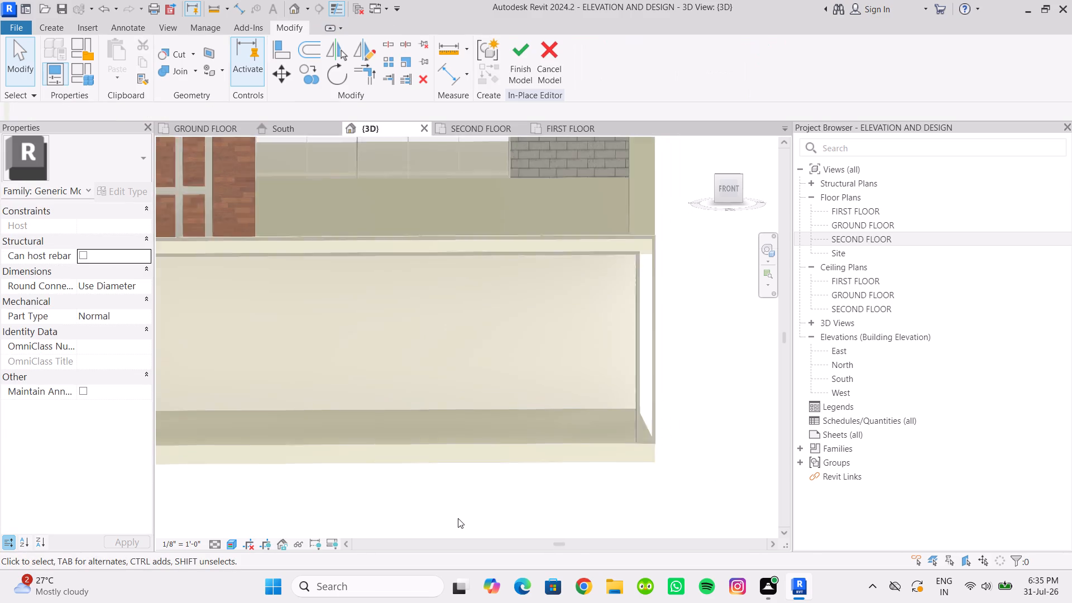
scroll(458, 518, "down", 1)
scroll(596, 443, "up", 4)
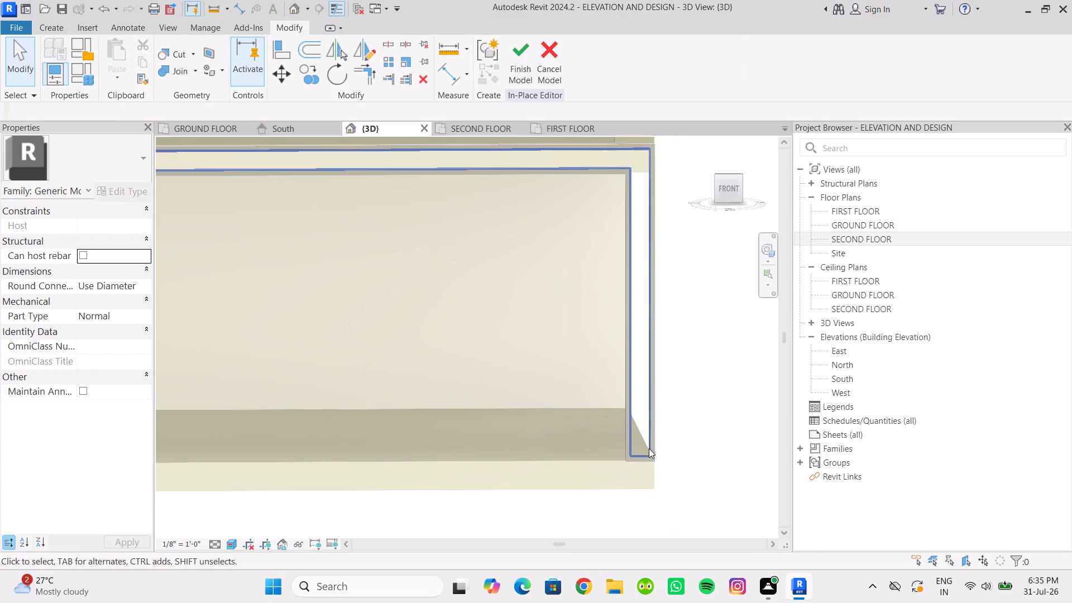
left_click(650, 444)
scroll(593, 459, "down", 3)
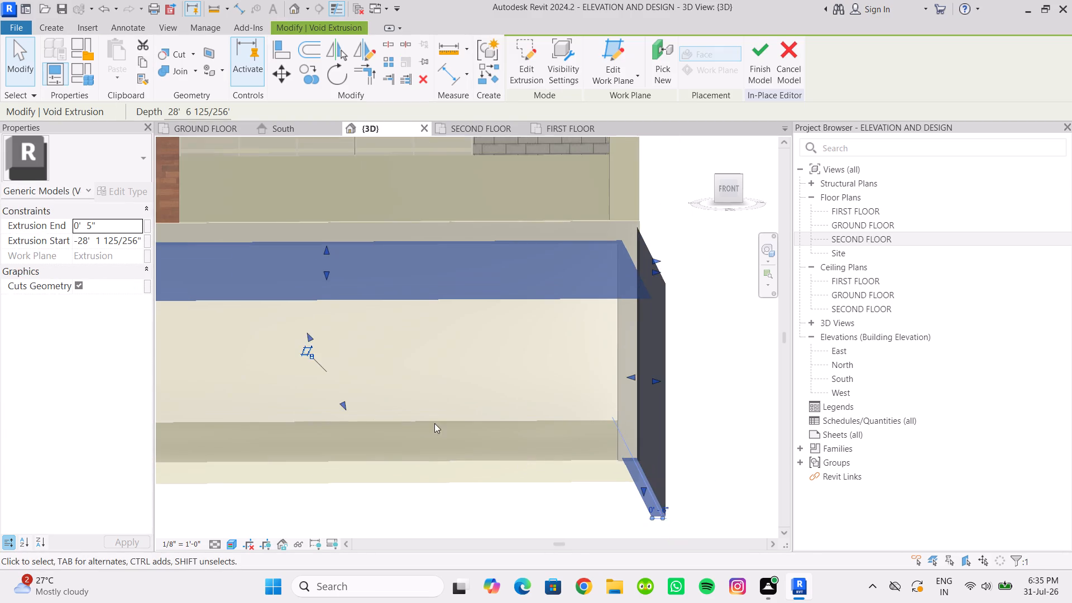
scroll(319, 384, "down", 2)
middle_click_drag(348, 407, 180, 412, "shift")
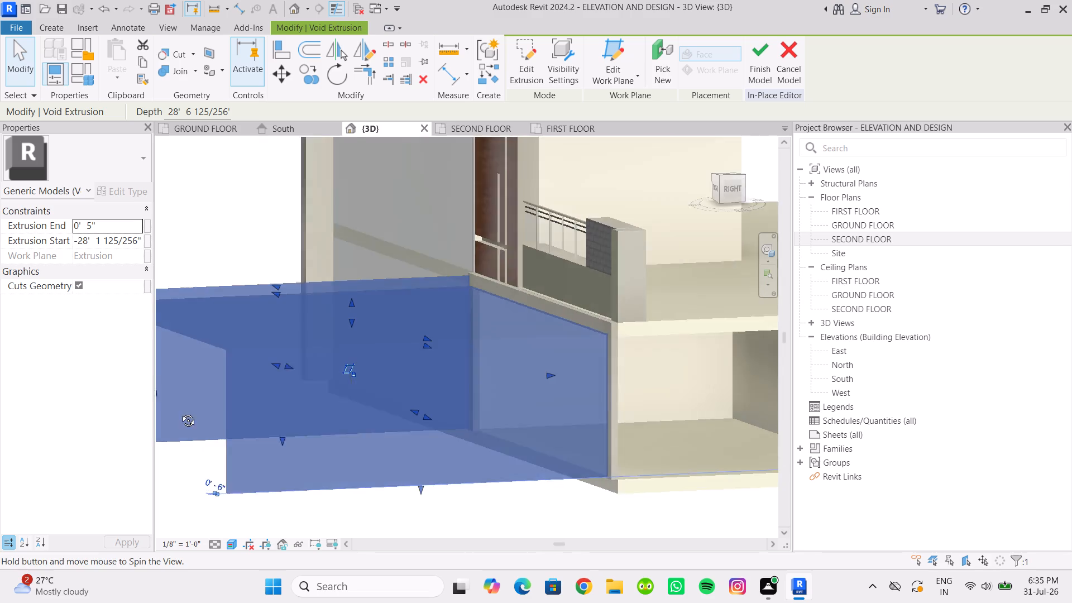
middle_click_drag(180, 412, 178, 411, "shift")
scroll(519, 457, "down", 2)
middle_click_drag(519, 457, 477, 453, "shift")
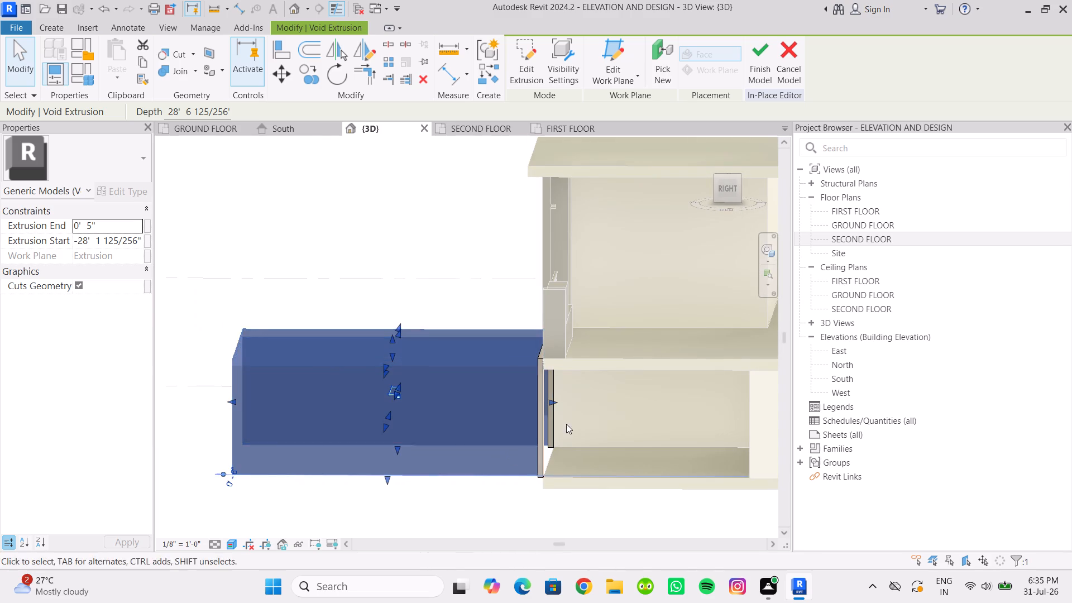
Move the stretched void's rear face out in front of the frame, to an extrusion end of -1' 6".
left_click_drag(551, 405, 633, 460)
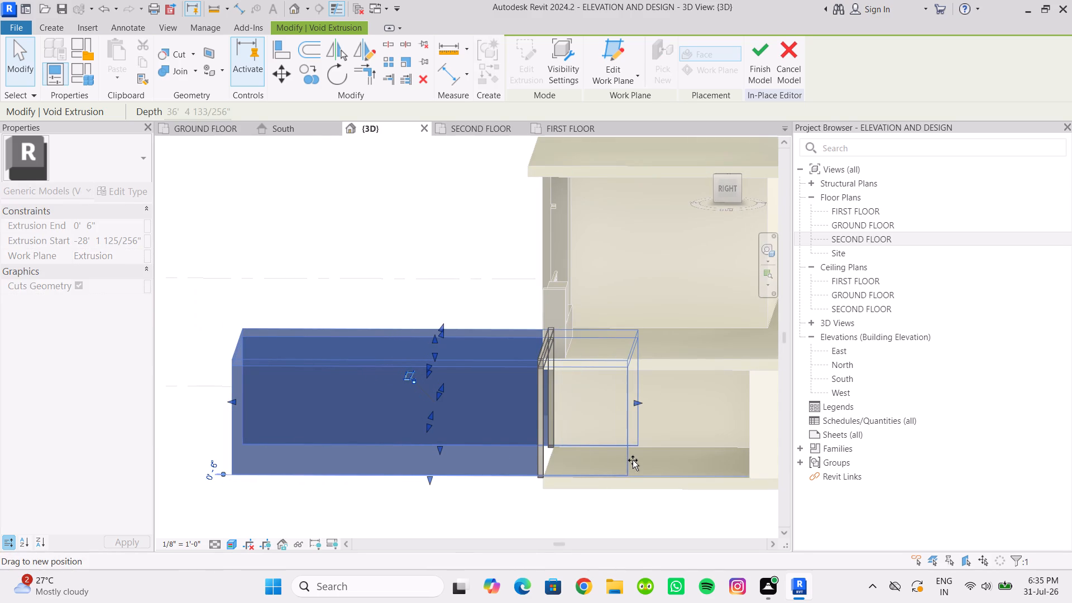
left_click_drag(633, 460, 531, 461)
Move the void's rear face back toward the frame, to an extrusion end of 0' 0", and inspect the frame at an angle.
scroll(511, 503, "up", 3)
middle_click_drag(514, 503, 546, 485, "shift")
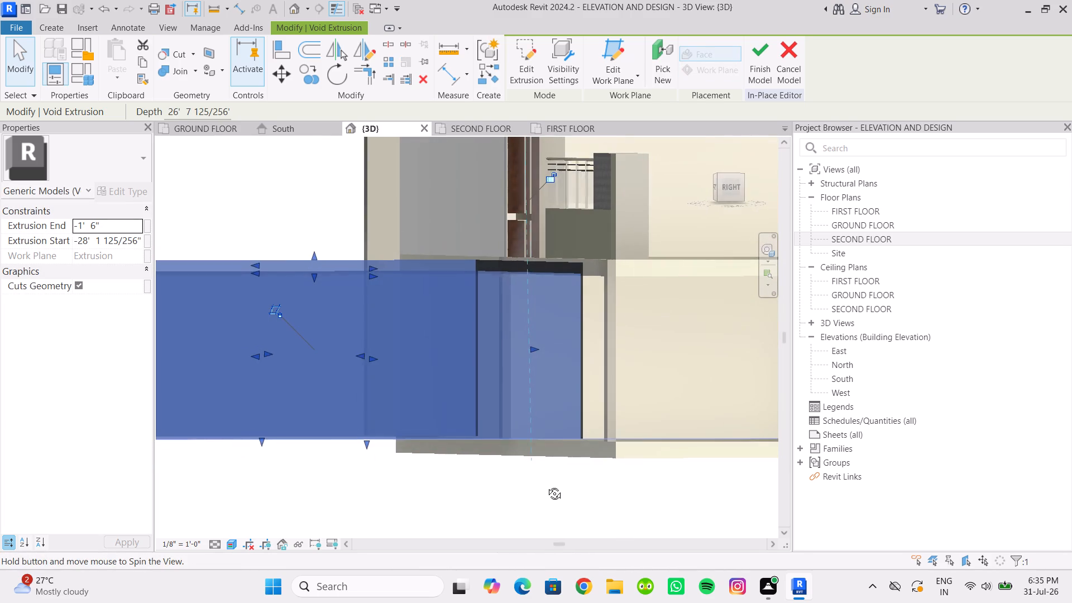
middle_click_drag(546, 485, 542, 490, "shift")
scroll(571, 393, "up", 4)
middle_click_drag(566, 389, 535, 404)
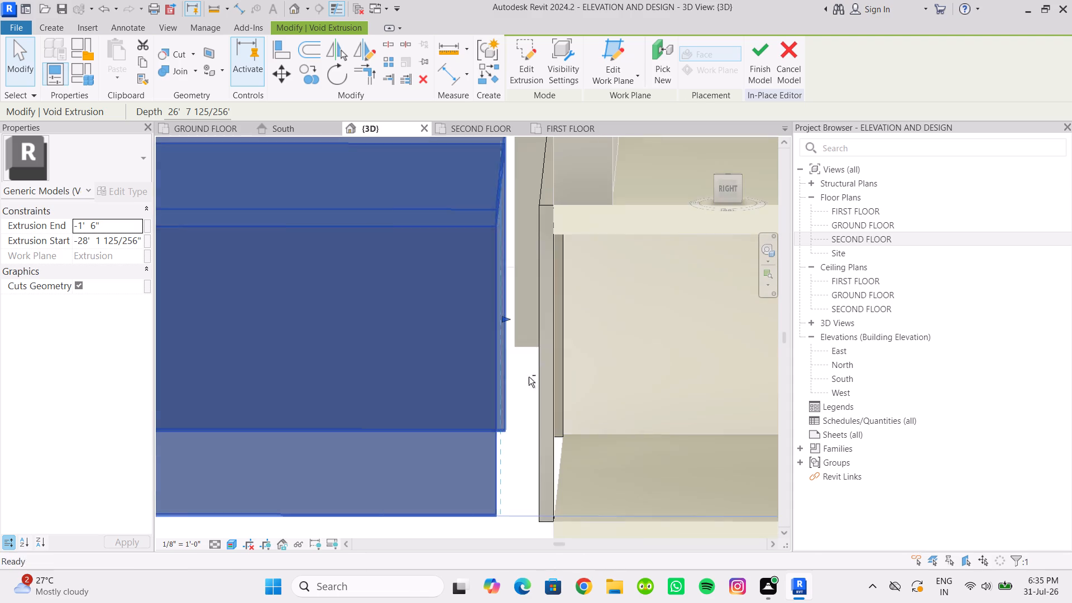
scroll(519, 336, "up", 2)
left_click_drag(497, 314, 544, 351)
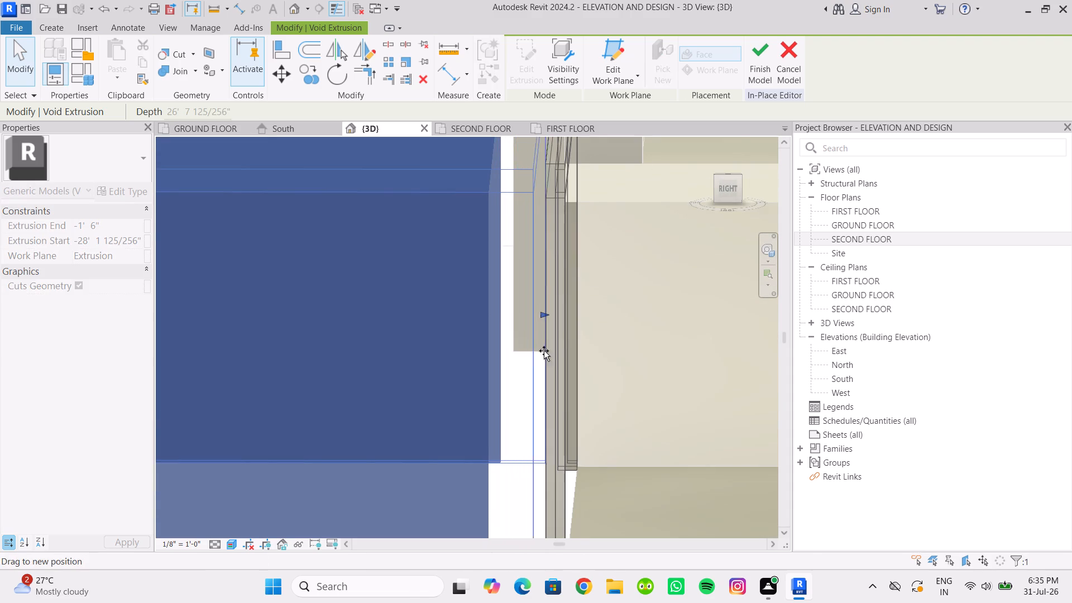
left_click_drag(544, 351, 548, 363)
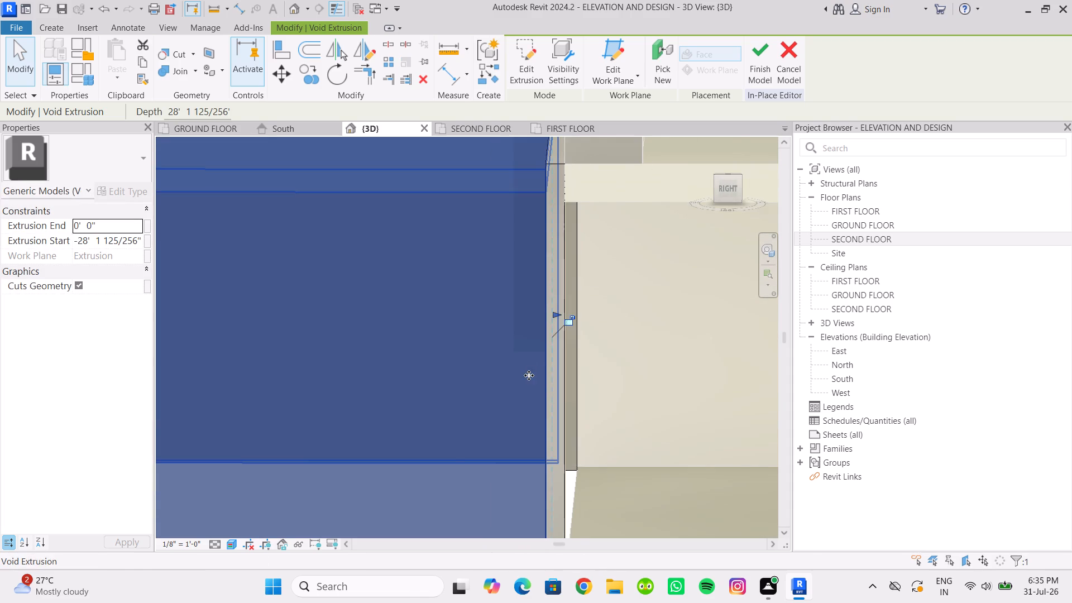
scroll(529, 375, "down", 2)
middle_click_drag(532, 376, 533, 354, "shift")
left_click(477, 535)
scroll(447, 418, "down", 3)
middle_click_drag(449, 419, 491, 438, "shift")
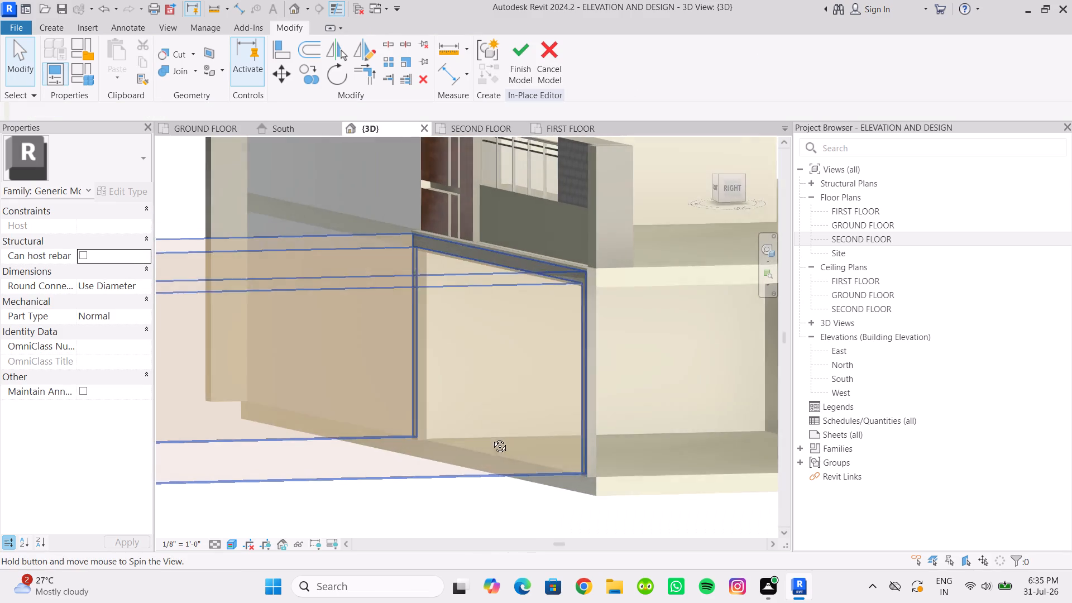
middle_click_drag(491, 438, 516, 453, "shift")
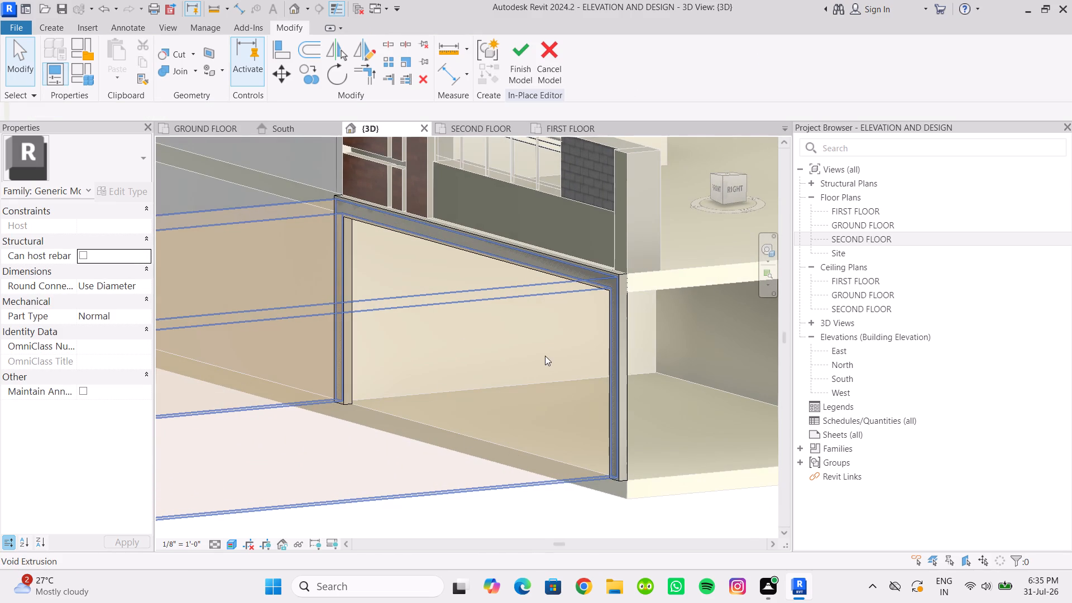
Select the void again, extend its rear face into the frame to an extrusion end of 0' 3", and inspect the cut.
left_click(540, 487)
scroll(540, 487, "down", 1)
middle_click_drag(534, 488, 496, 489)
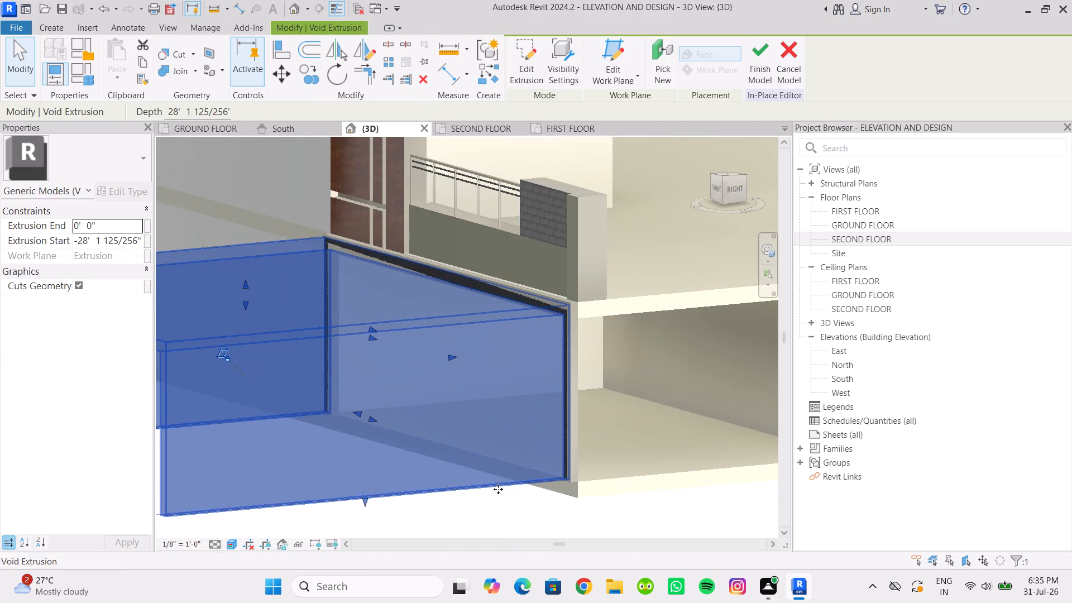
middle_click_drag(498, 490, 432, 486, "shift")
scroll(450, 486, "down", 1, "shift")
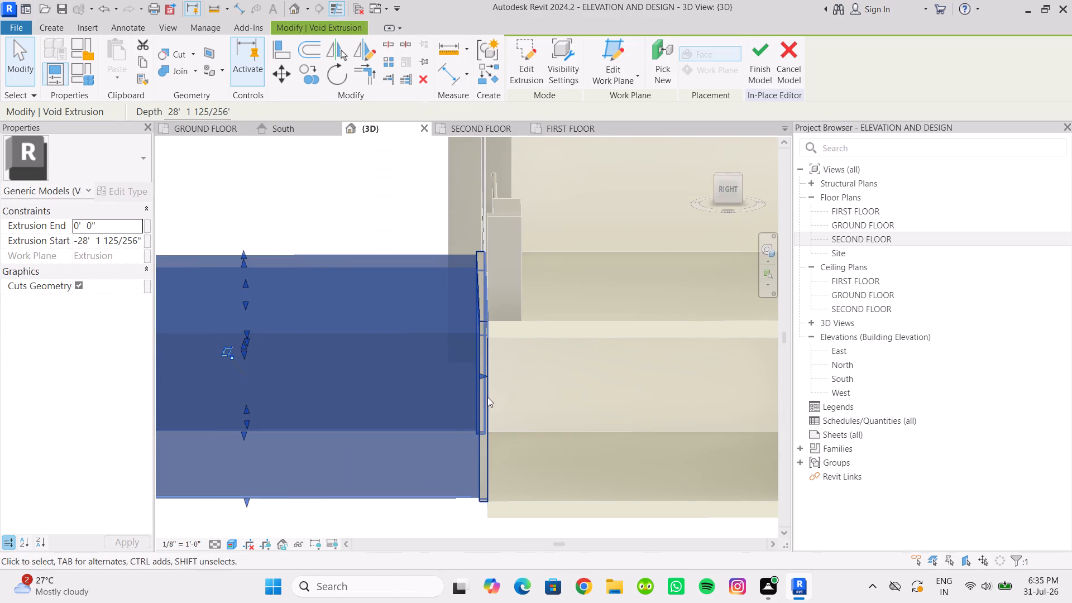
scroll(487, 397, "up", 6)
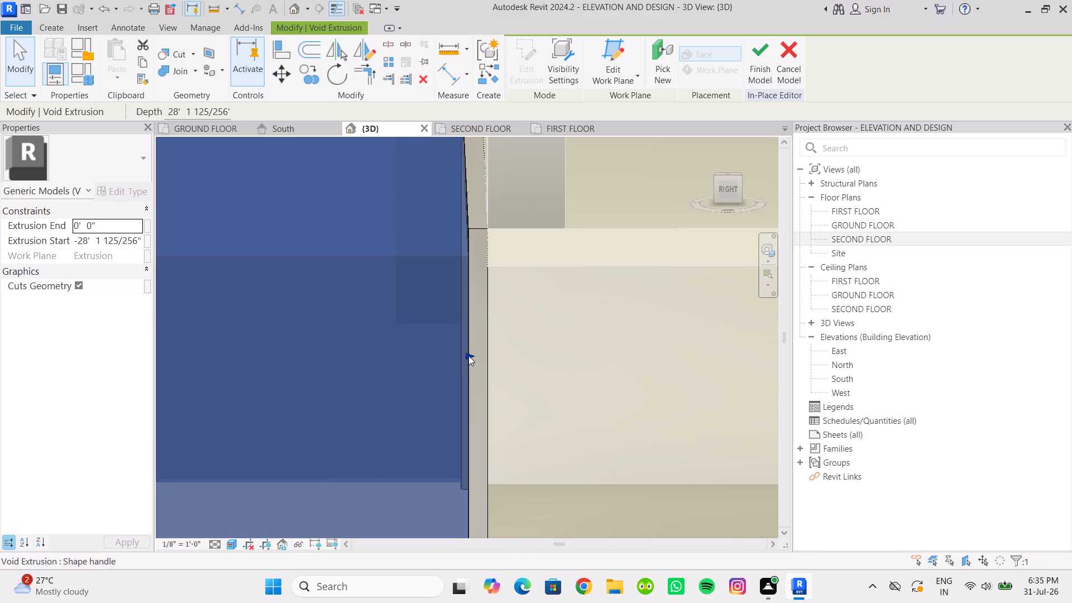
left_click_drag(468, 356, 474, 370)
scroll(469, 379, "down", 5)
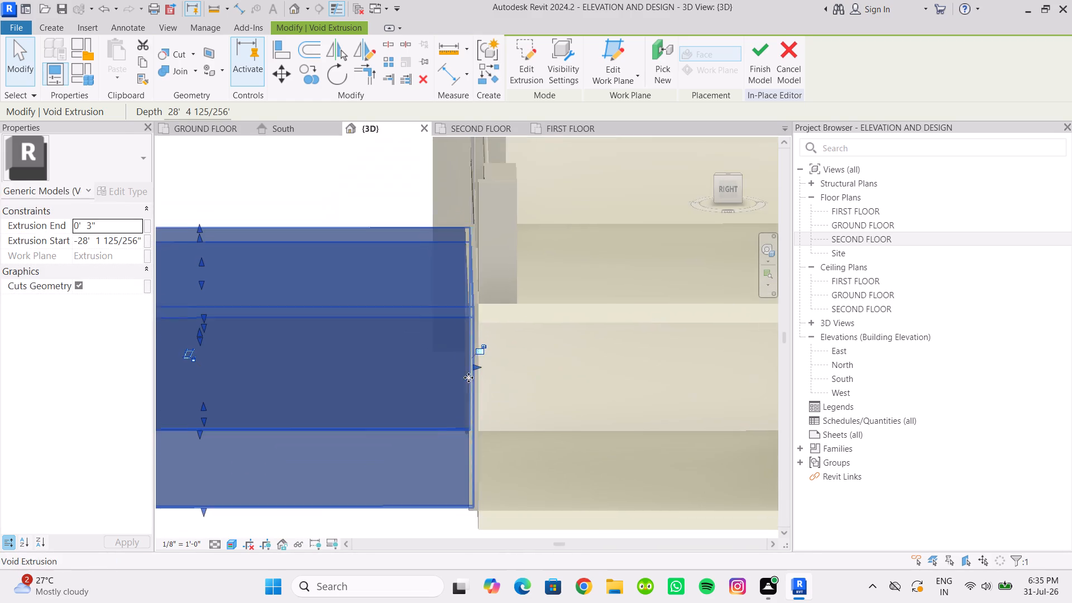
middle_click_drag(469, 376, 476, 347)
left_click(446, 497)
scroll(446, 486, "down", 2)
middle_click_drag(446, 486, 543, 466, "shift")
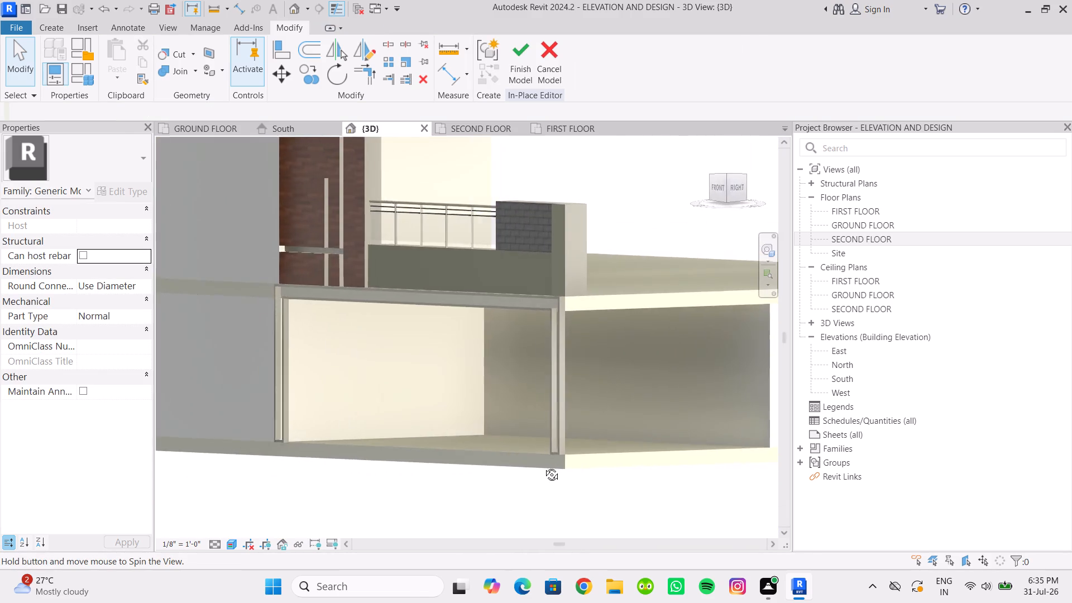
middle_click_drag(543, 466, 606, 473, "shift")
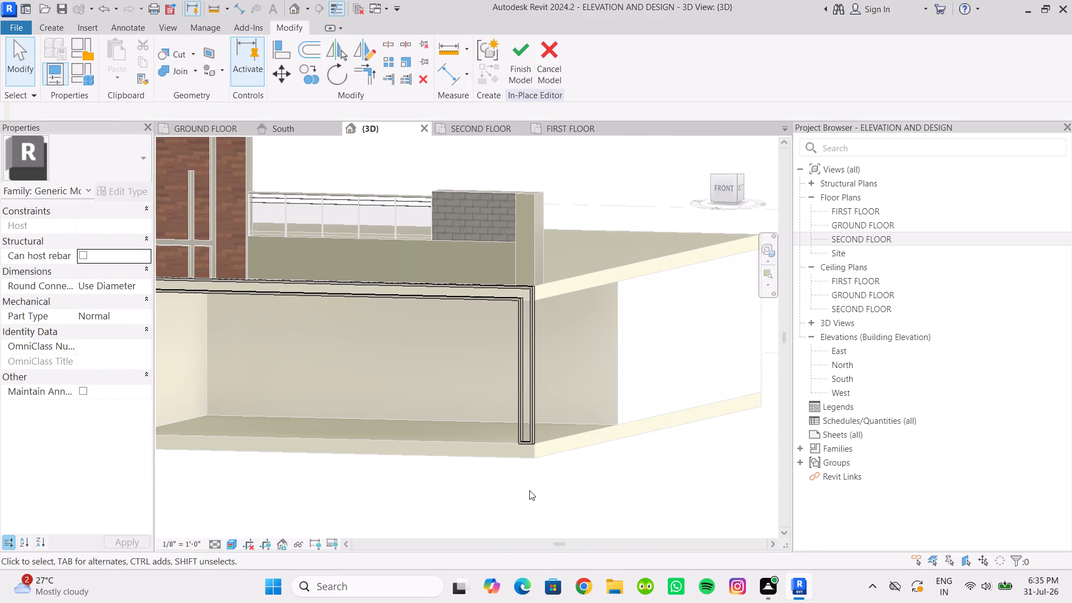
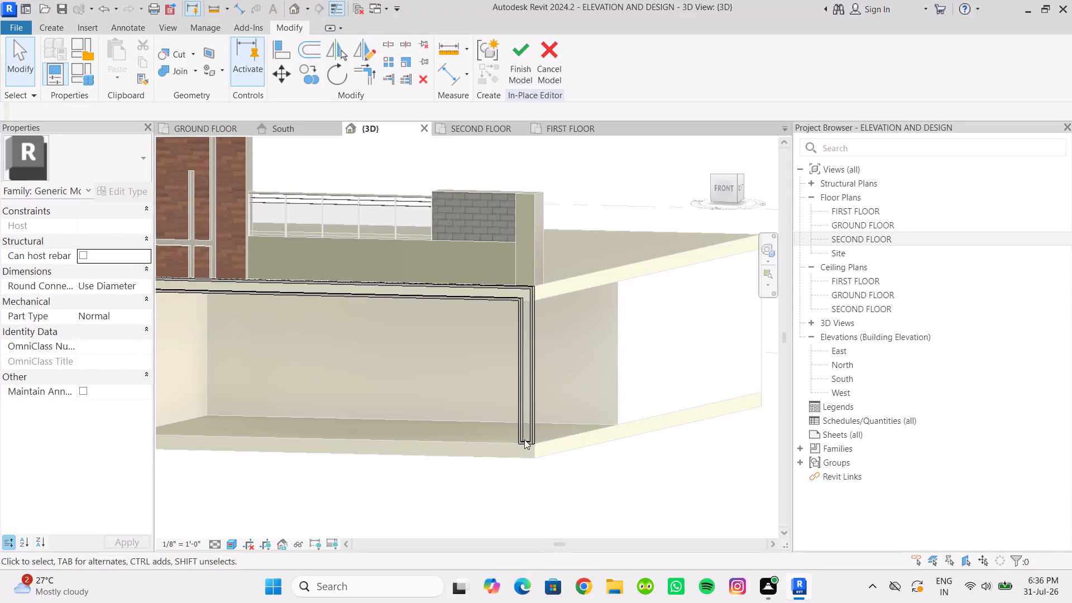
Viewing from the right in line display, snap the void's rear face within the frame at extrusion end 0' 3" and finish the in-place model.
left_click(527, 426)
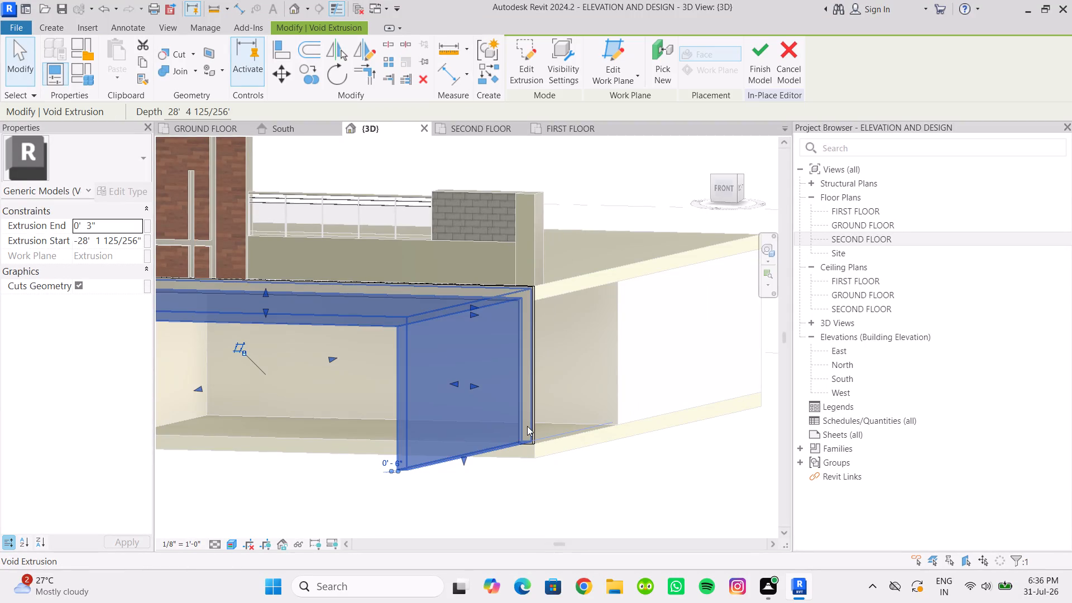
scroll(532, 444, "down", 2)
middle_click_drag(531, 446, 387, 454, "shift")
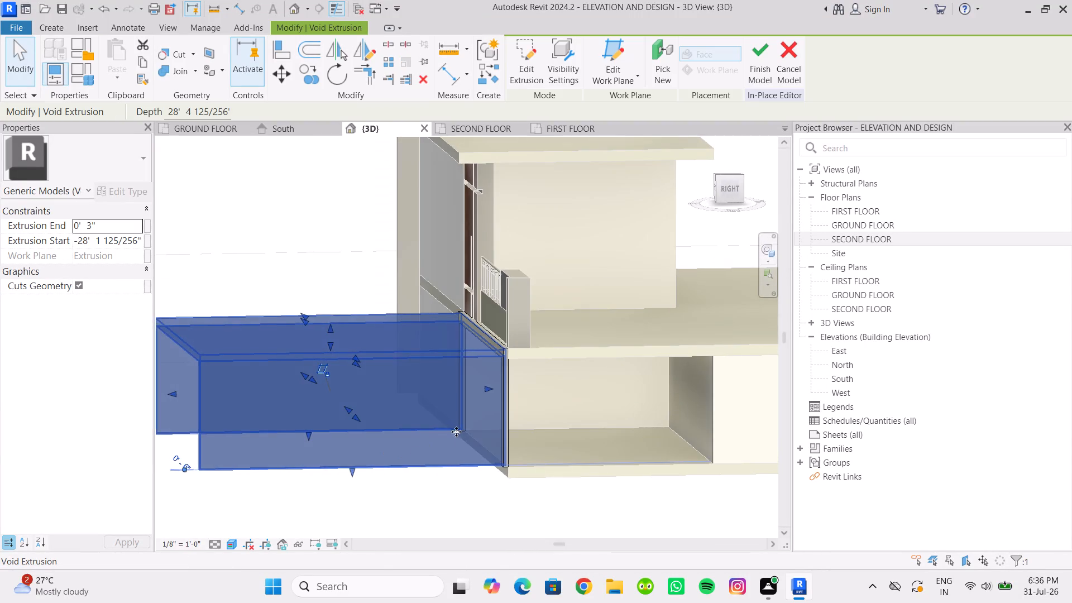
scroll(465, 420, "up", 3)
scroll(510, 445, "up", 3)
scroll(523, 389, "up", 3)
middle_click_drag(501, 376, 482, 381, "shift")
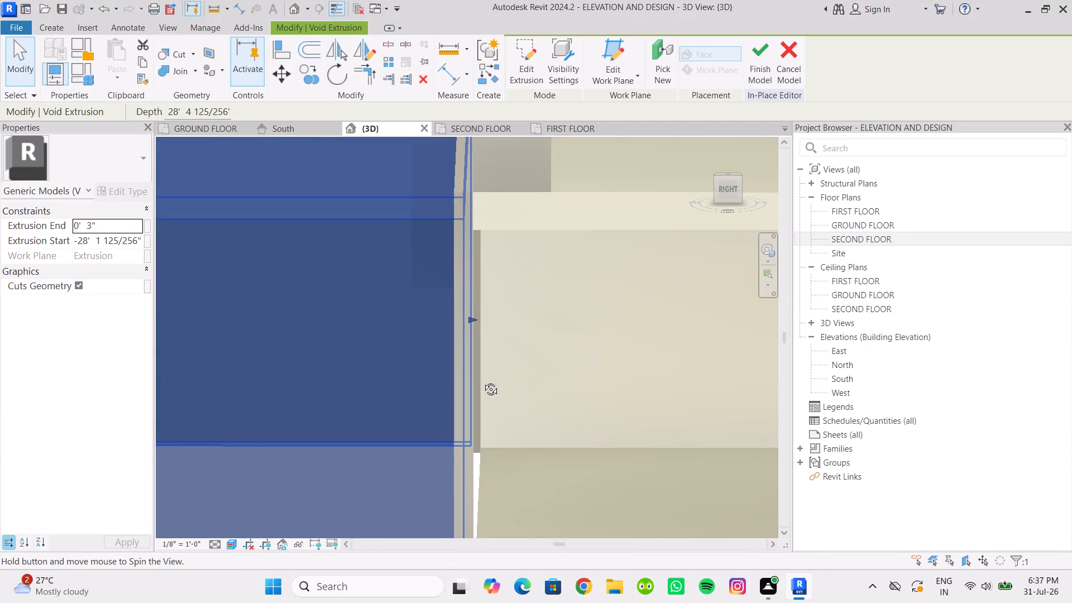
middle_click_drag(482, 381, 484, 382, "shift")
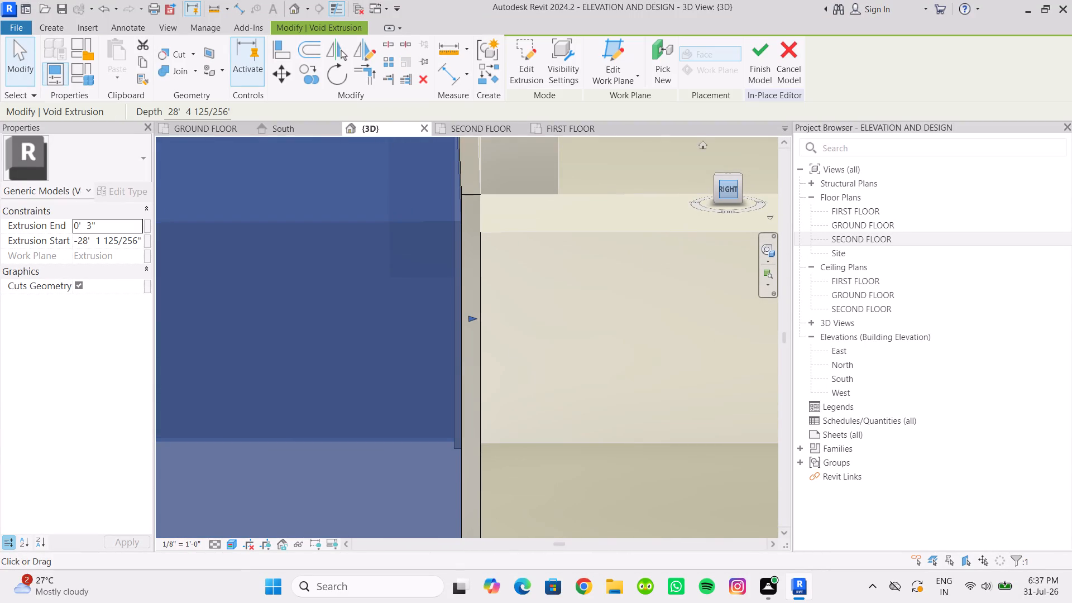
left_click(722, 187)
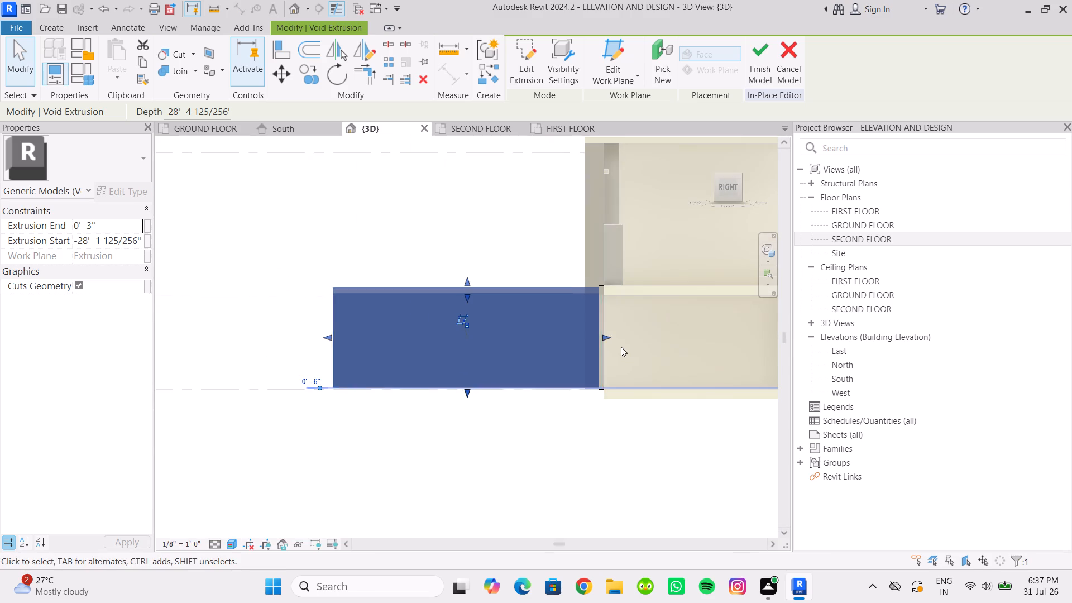
scroll(621, 347, "up", 10)
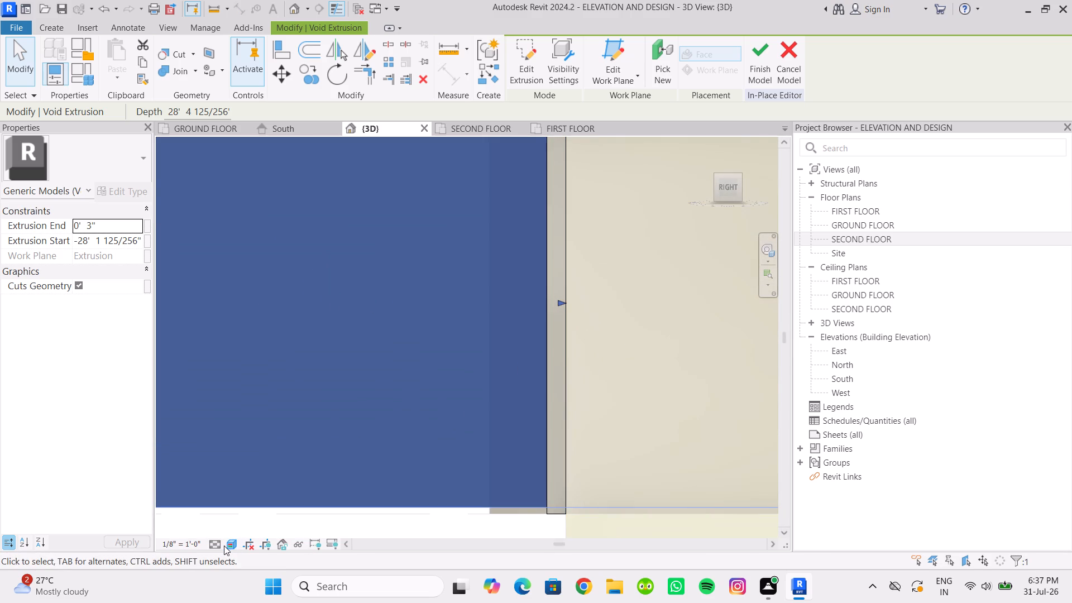
left_click(224, 545)
left_click(232, 545)
left_click(252, 471)
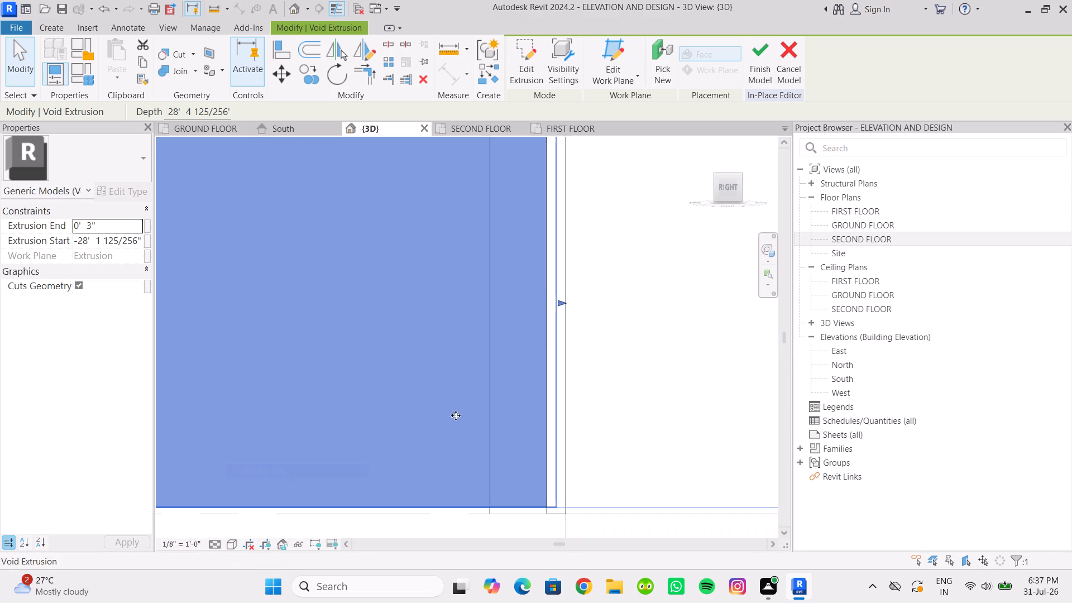
left_click_drag(563, 304, 562, 331)
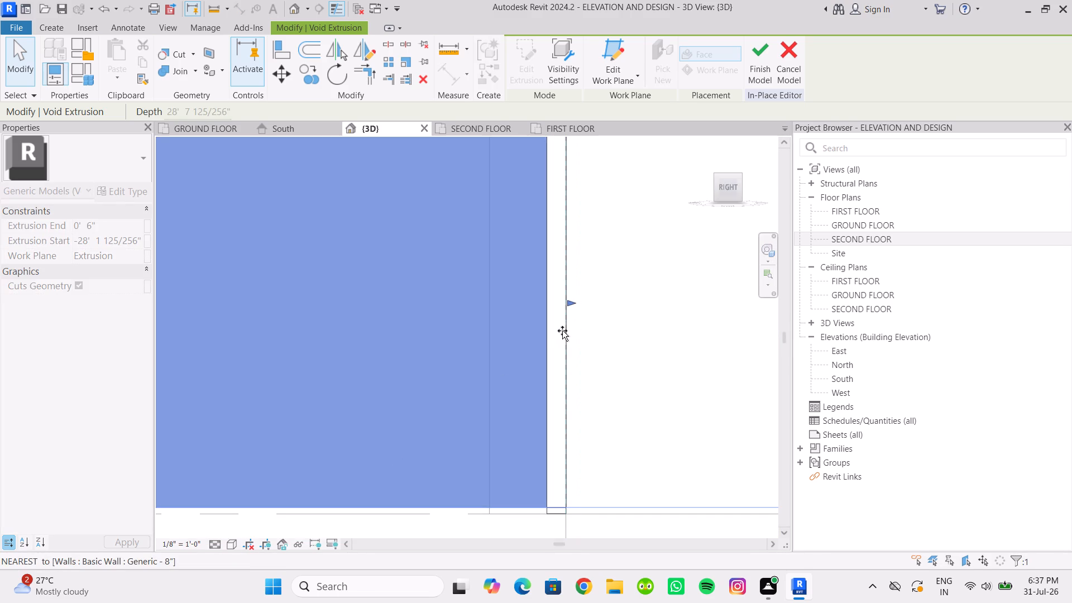
left_click_drag(562, 331, 556, 340)
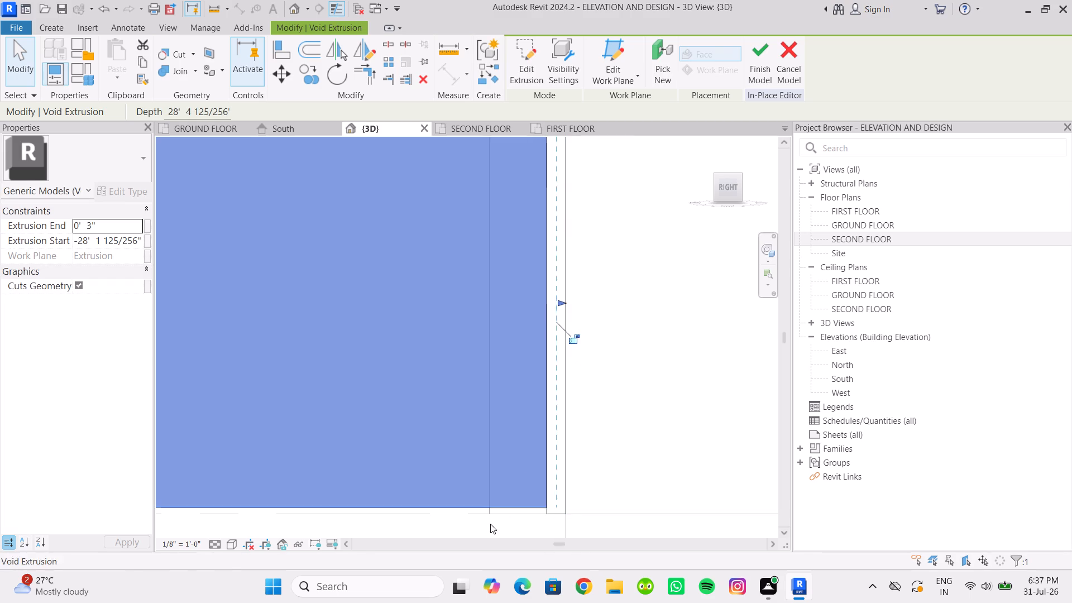
left_click(755, 66)
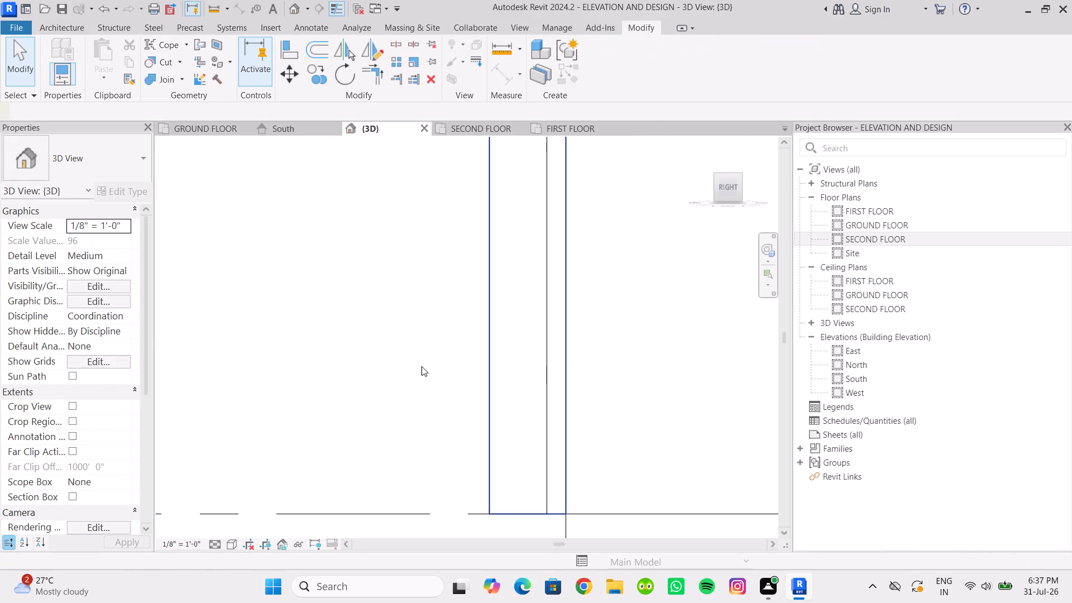
Restore the textured display of the 3D view and inspect the finished frame from the front.
scroll(422, 366, "down", 8)
left_click(387, 461)
middle_click_drag(427, 474, 484, 473, "shift")
scroll(432, 473, "down", 1, "shift")
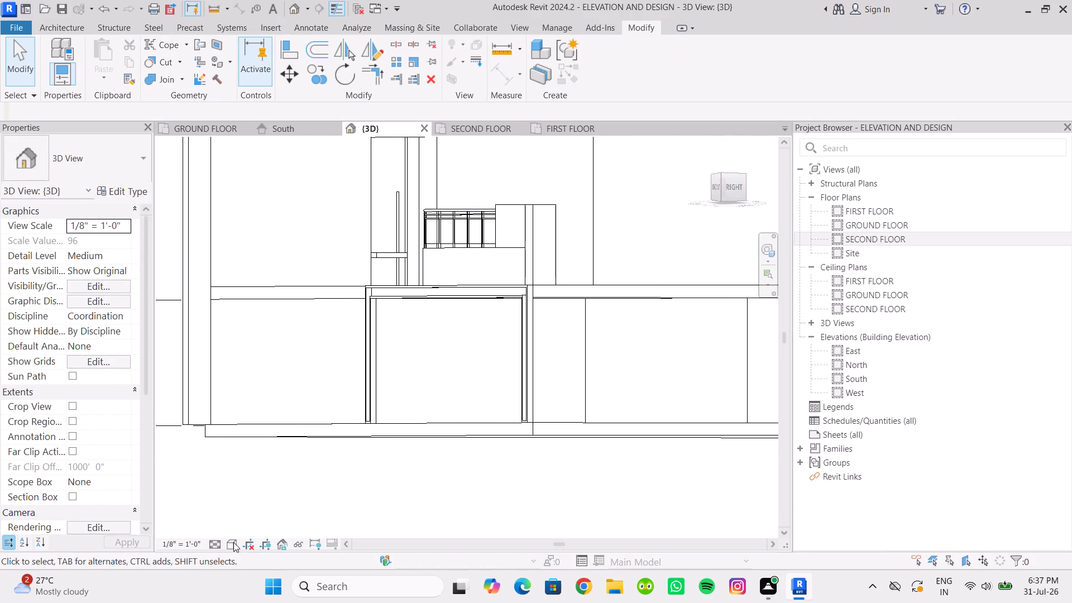
left_click(229, 543)
left_click(254, 533)
scroll(463, 466, "down", 2)
middle_click_drag(471, 467, 489, 467, "shift")
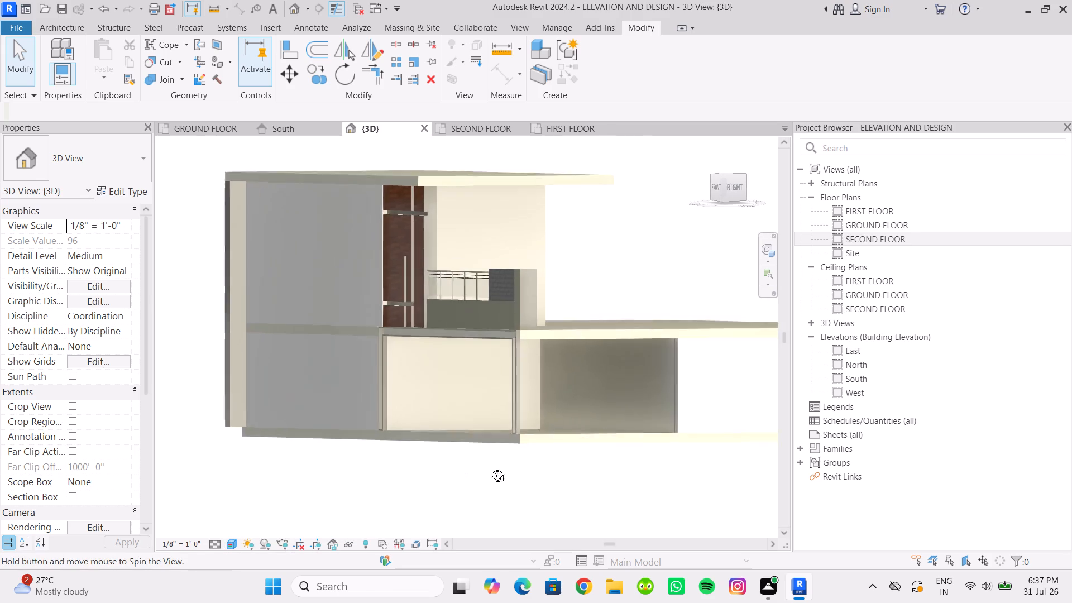
middle_click_drag(489, 467, 593, 507, "shift")
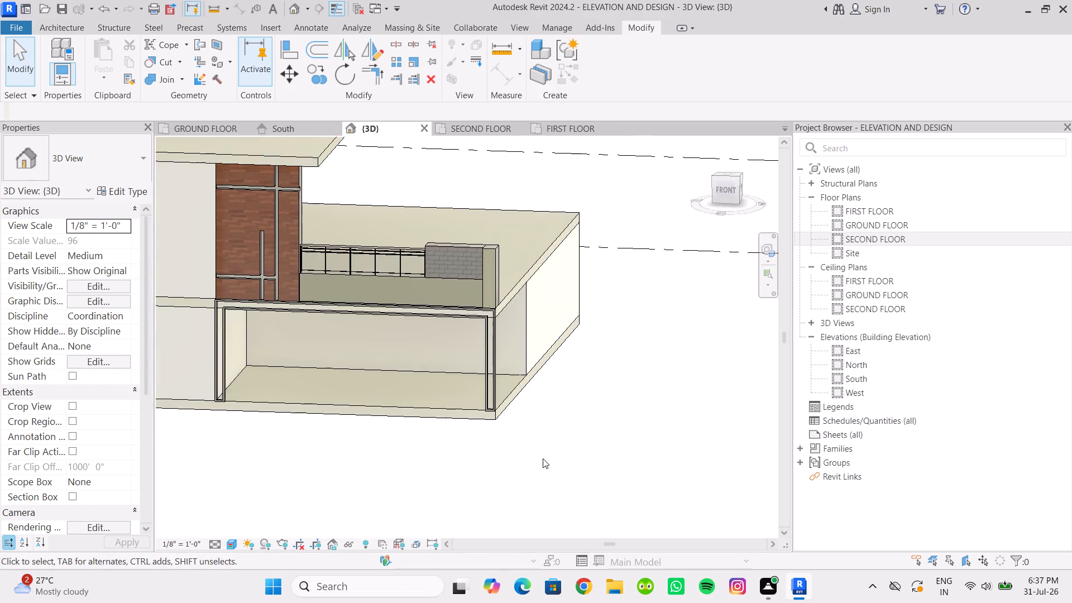
Stretch the finished frame's front face outward from the house facade and inspect the deeper frame from the front and side.
scroll(543, 458, "up", 1)
middle_click_drag(540, 458, 402, 457, "shift")
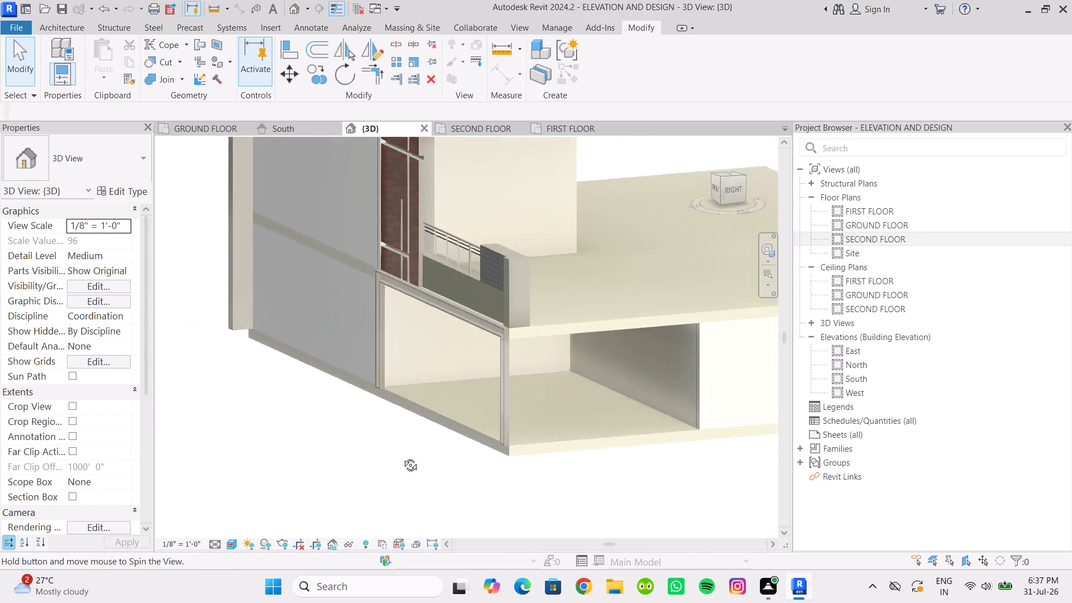
middle_click_drag(402, 457, 377, 462, "shift")
scroll(463, 484, "up", 4)
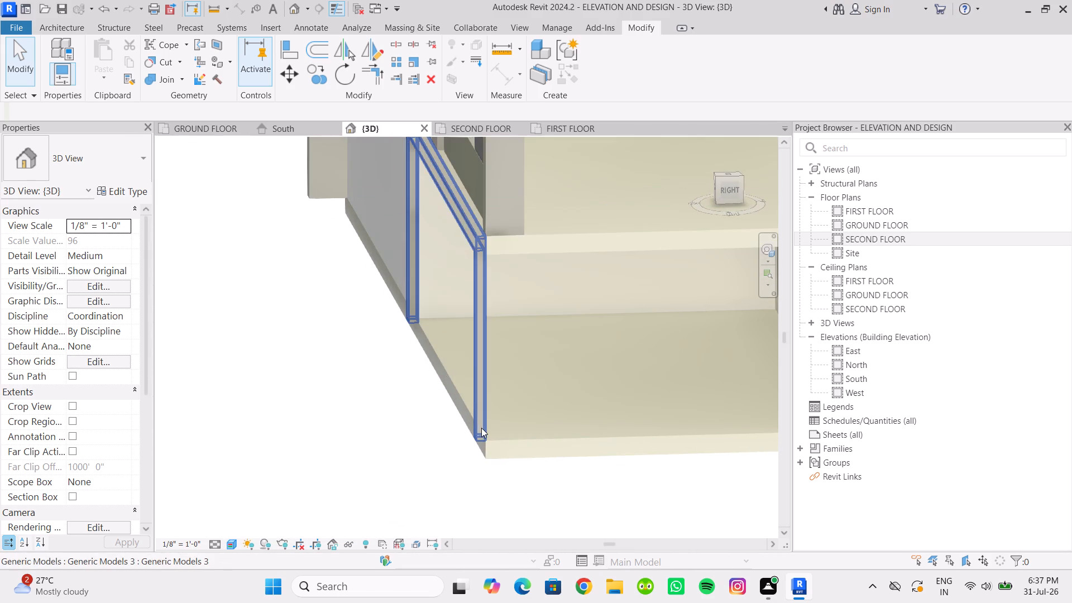
left_click(481, 428)
middle_click_drag(483, 421, 512, 428, "shift")
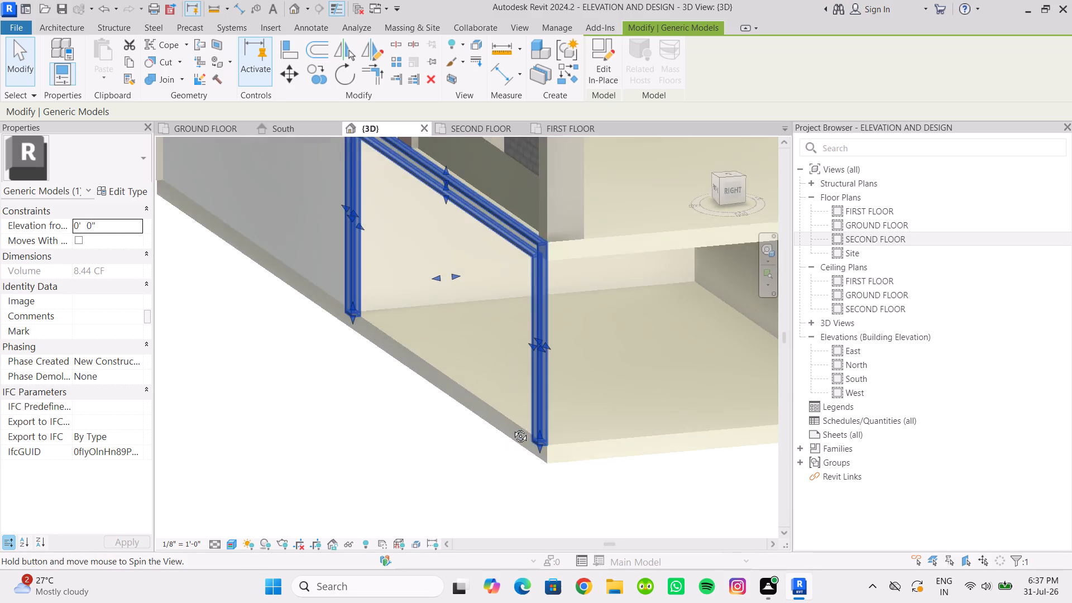
middle_click_drag(512, 428, 508, 425, "shift")
left_click_drag(435, 276, 411, 284)
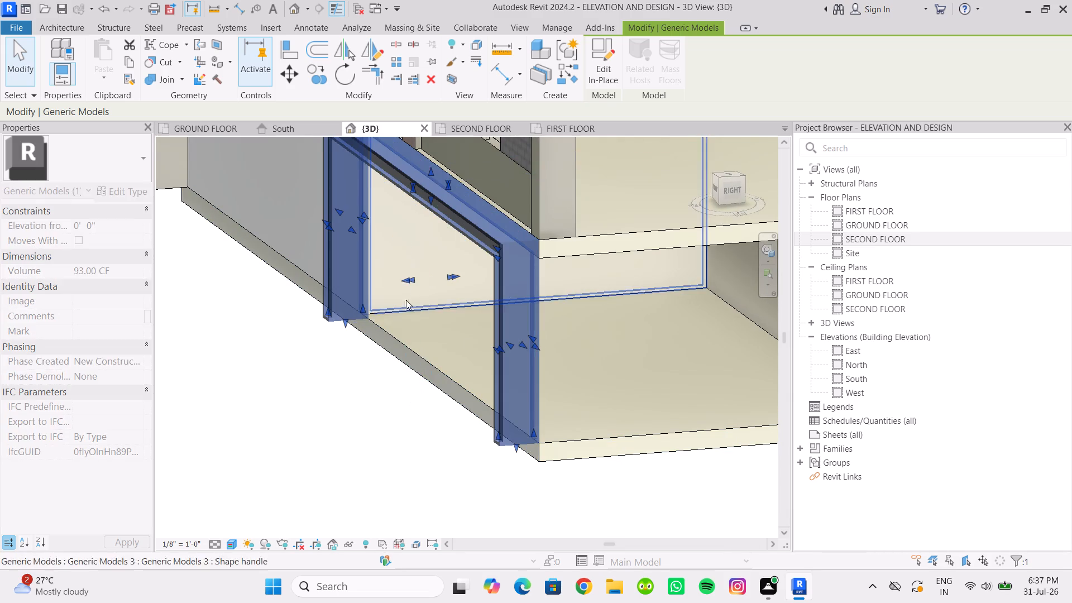
left_click(376, 388)
scroll(360, 399, "down", 1)
middle_click_drag(362, 399, 518, 384, "shift")
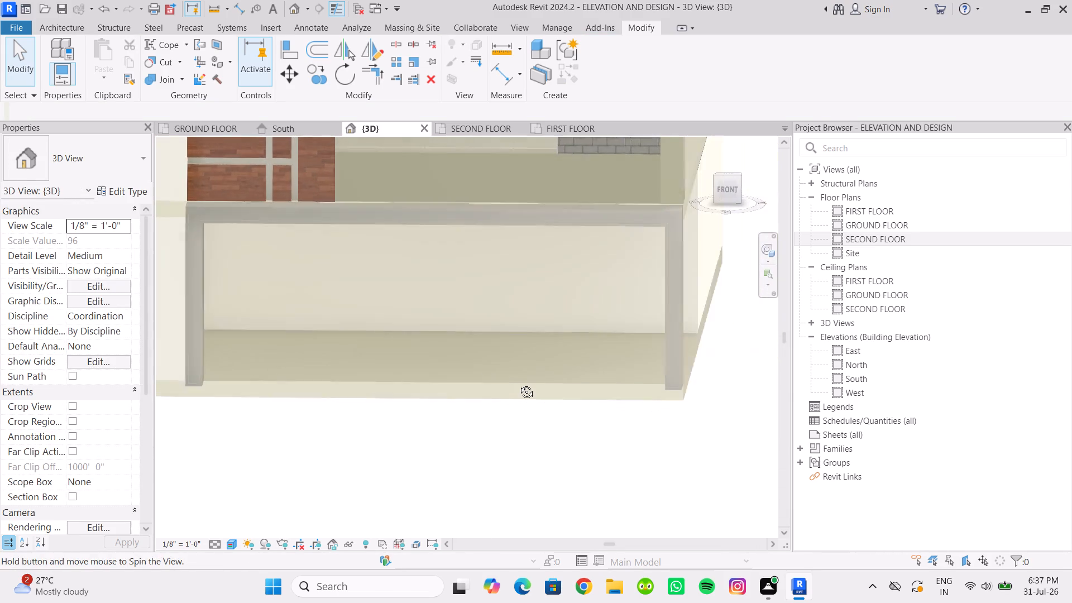
middle_click_drag(518, 384, 519, 383, "shift")
middle_click_drag(395, 437, 398, 414, "shift")
scroll(400, 419, "down", 1, "shift")
middle_click_drag(391, 415, 247, 449, "shift")
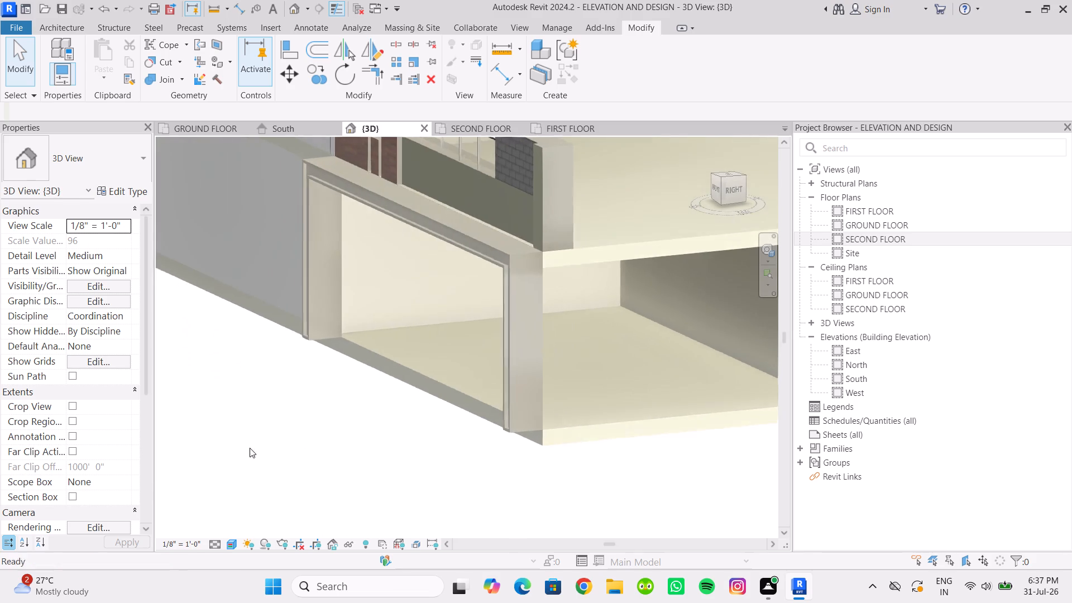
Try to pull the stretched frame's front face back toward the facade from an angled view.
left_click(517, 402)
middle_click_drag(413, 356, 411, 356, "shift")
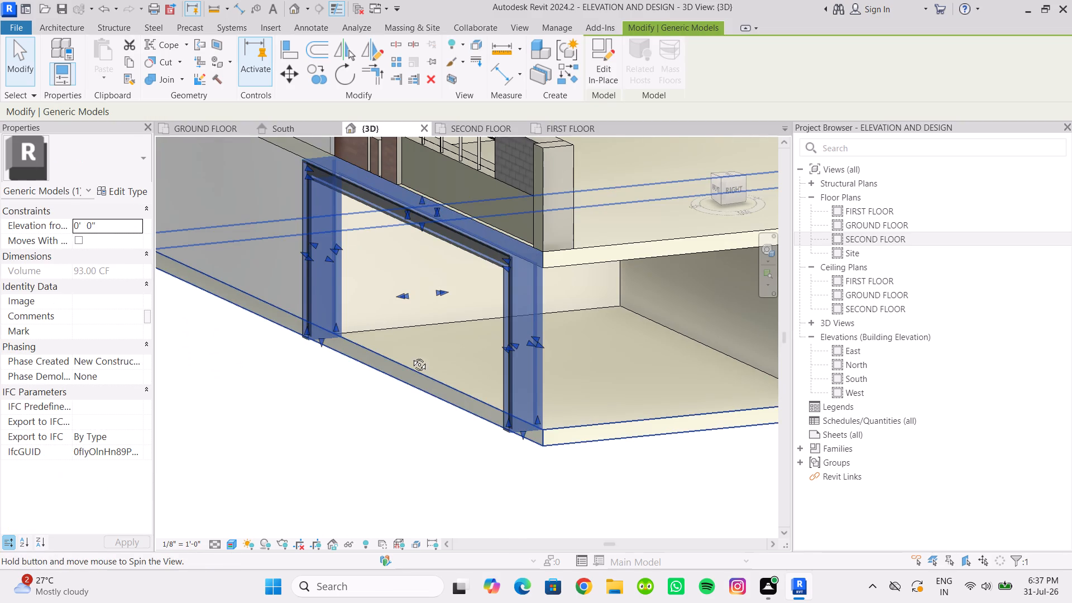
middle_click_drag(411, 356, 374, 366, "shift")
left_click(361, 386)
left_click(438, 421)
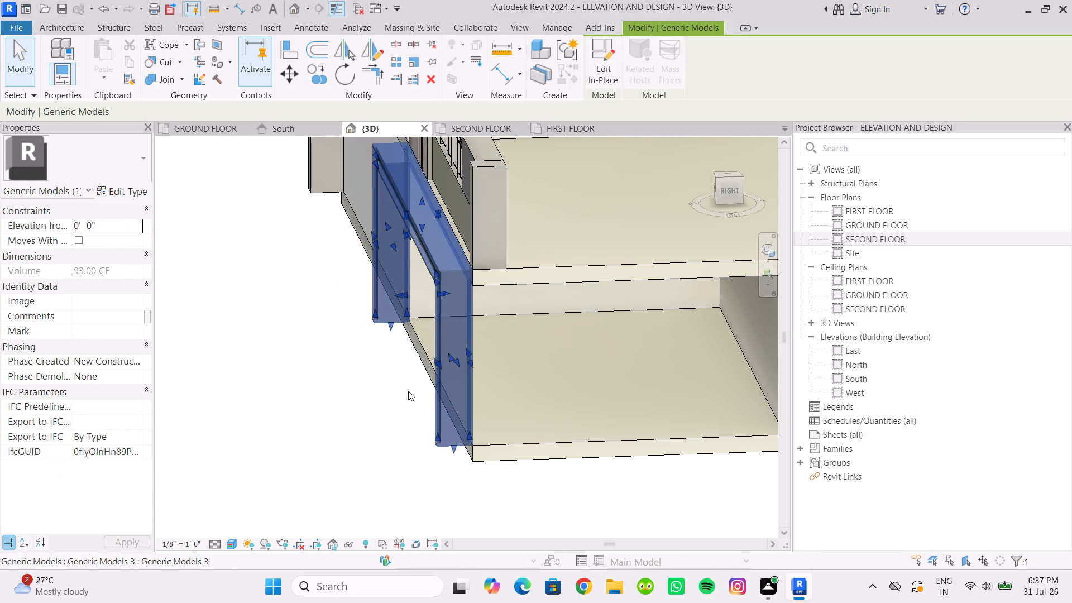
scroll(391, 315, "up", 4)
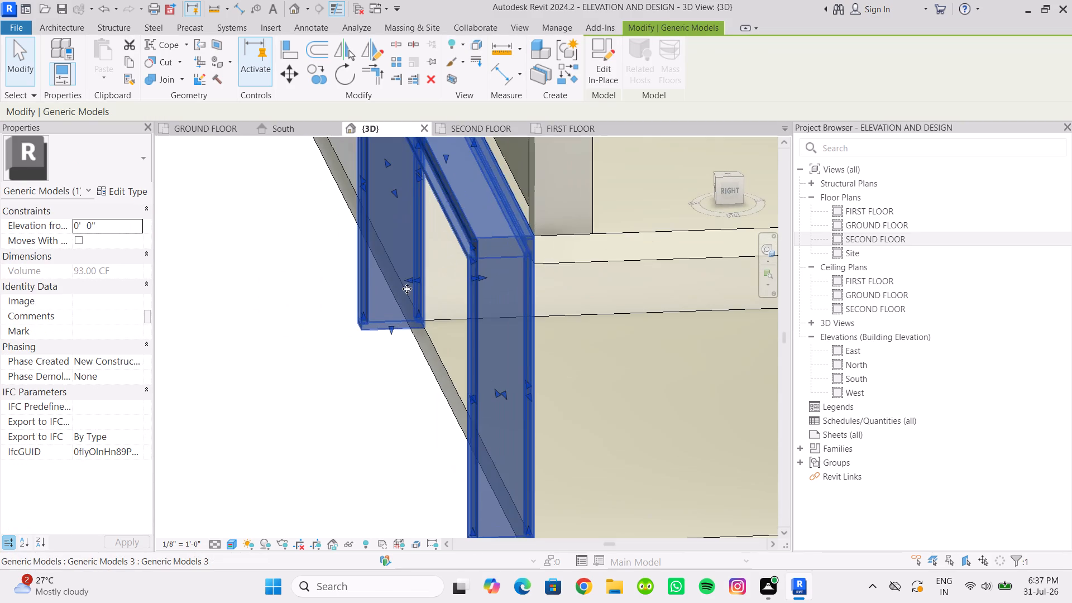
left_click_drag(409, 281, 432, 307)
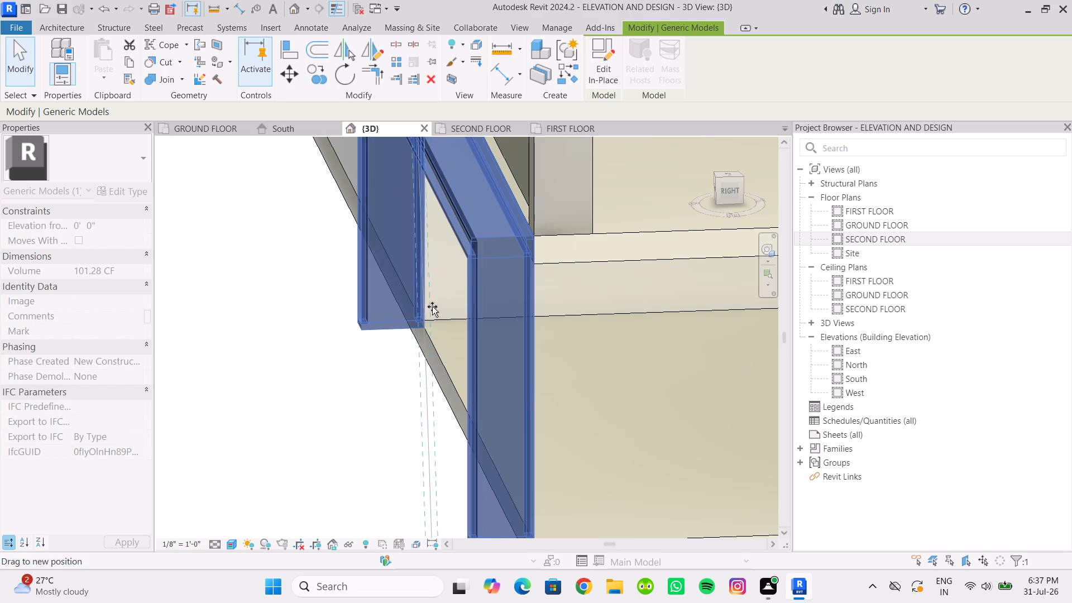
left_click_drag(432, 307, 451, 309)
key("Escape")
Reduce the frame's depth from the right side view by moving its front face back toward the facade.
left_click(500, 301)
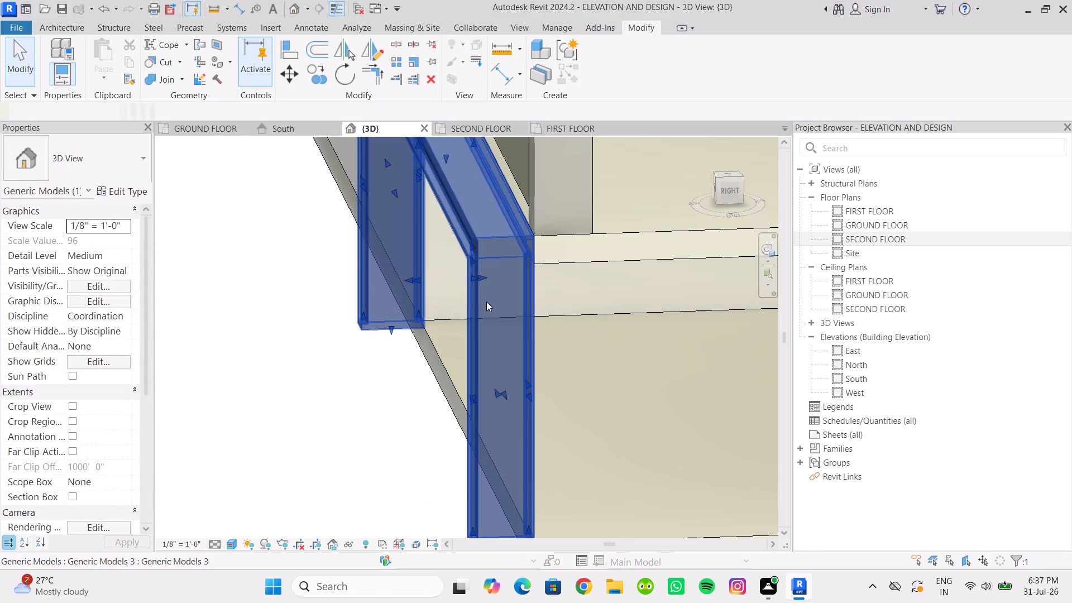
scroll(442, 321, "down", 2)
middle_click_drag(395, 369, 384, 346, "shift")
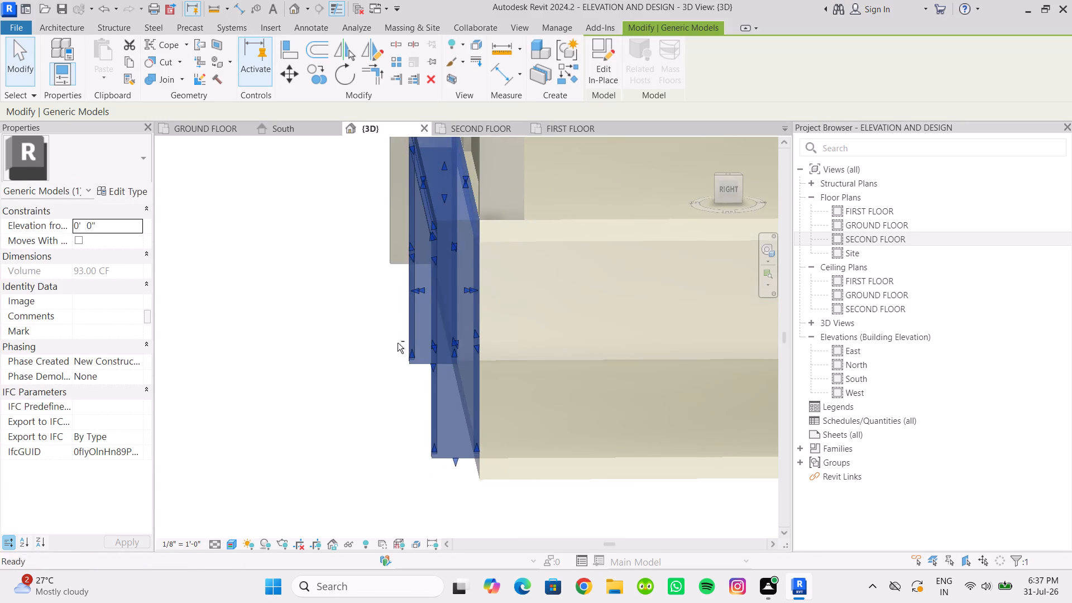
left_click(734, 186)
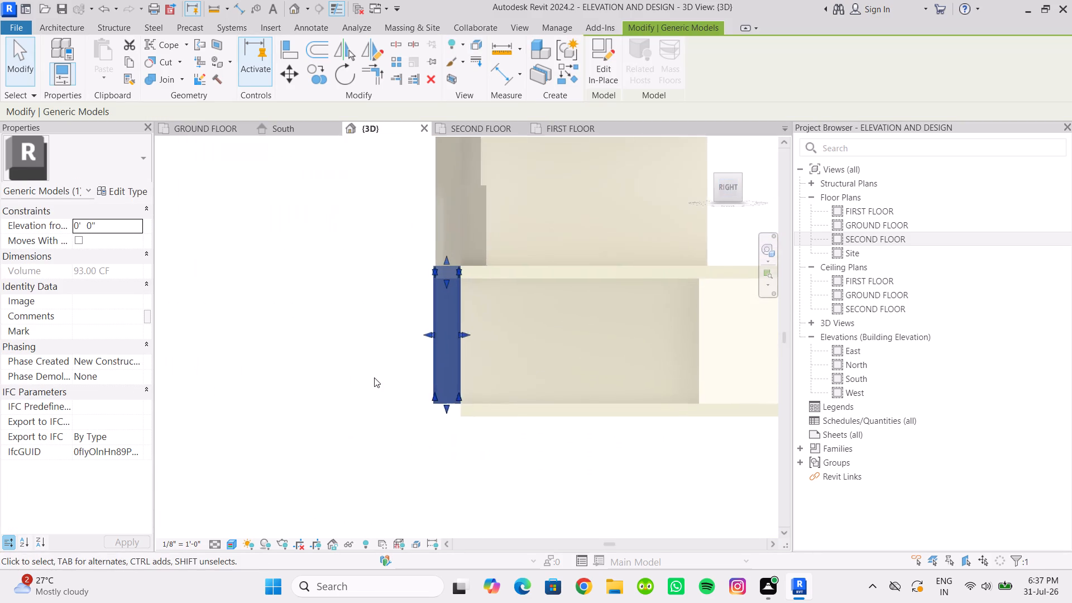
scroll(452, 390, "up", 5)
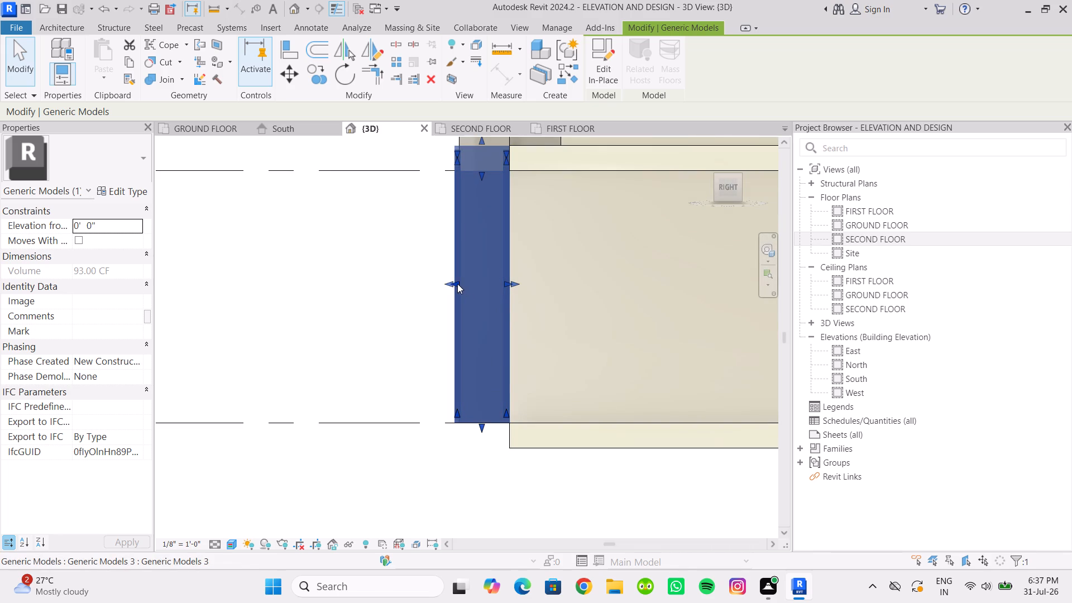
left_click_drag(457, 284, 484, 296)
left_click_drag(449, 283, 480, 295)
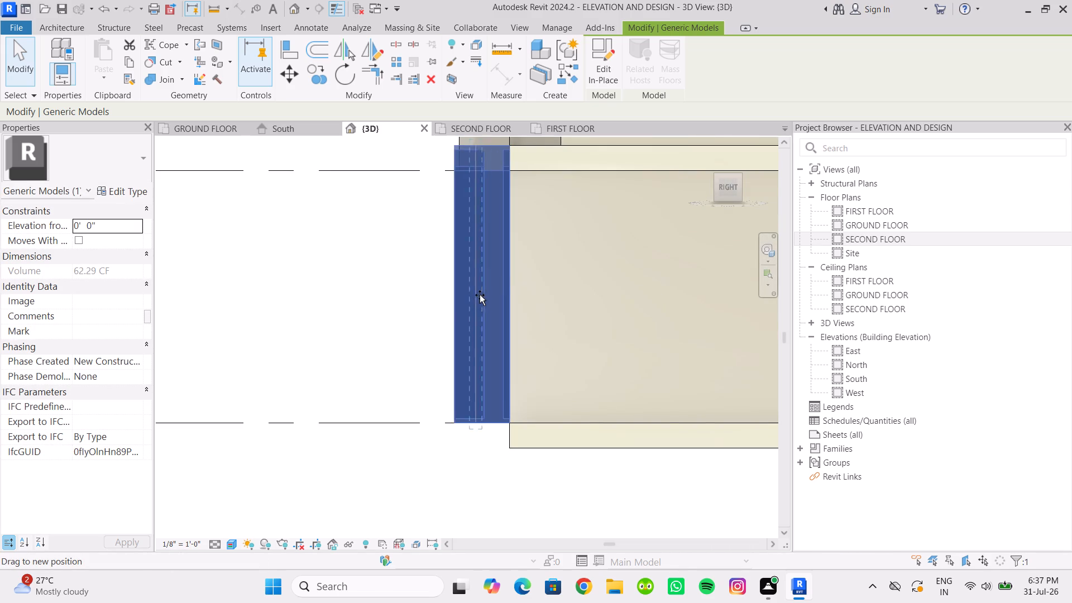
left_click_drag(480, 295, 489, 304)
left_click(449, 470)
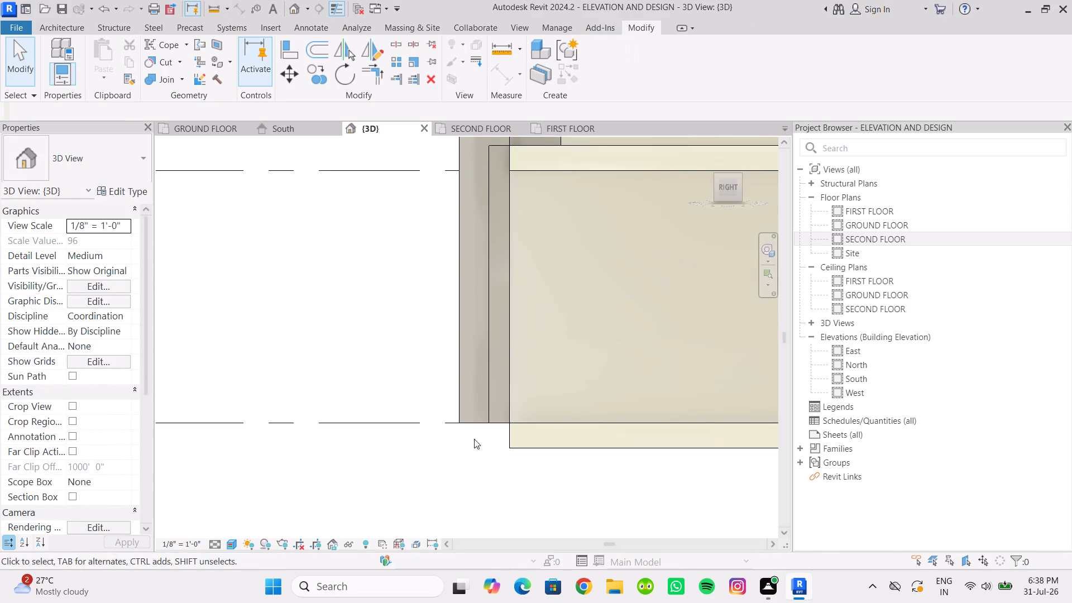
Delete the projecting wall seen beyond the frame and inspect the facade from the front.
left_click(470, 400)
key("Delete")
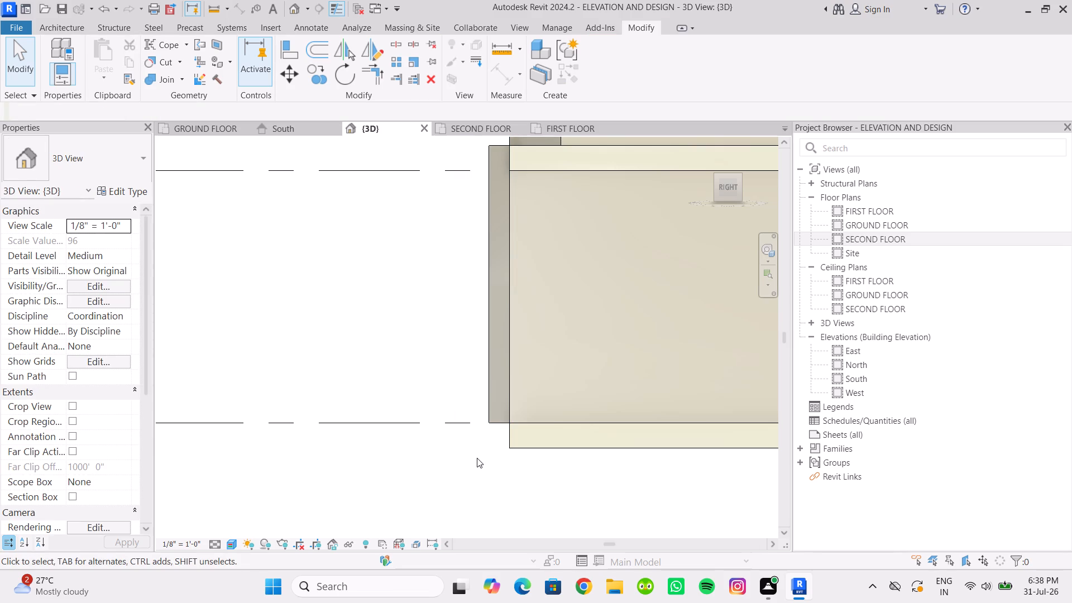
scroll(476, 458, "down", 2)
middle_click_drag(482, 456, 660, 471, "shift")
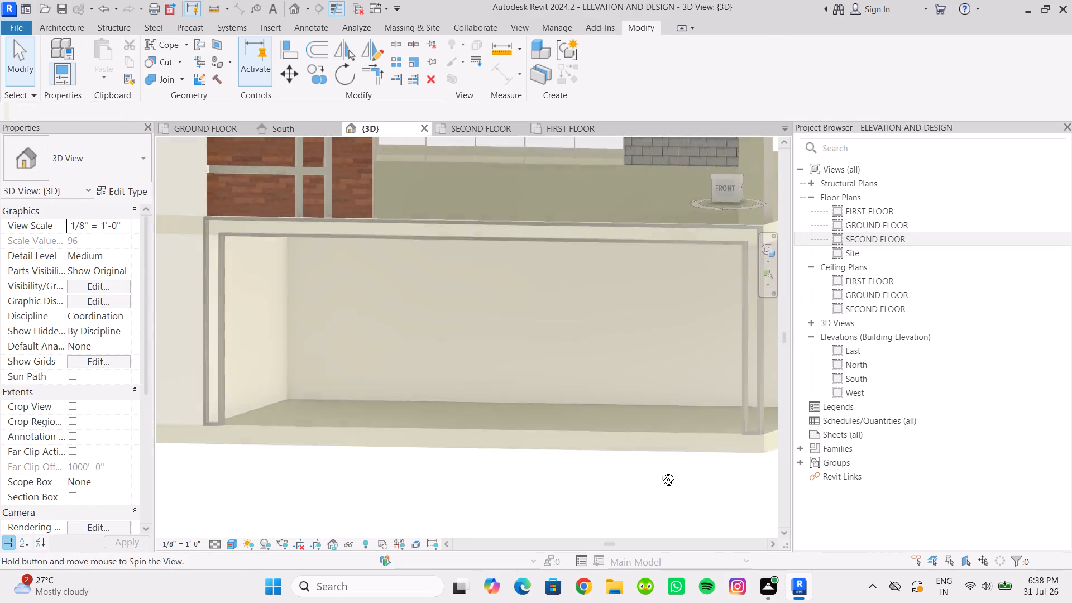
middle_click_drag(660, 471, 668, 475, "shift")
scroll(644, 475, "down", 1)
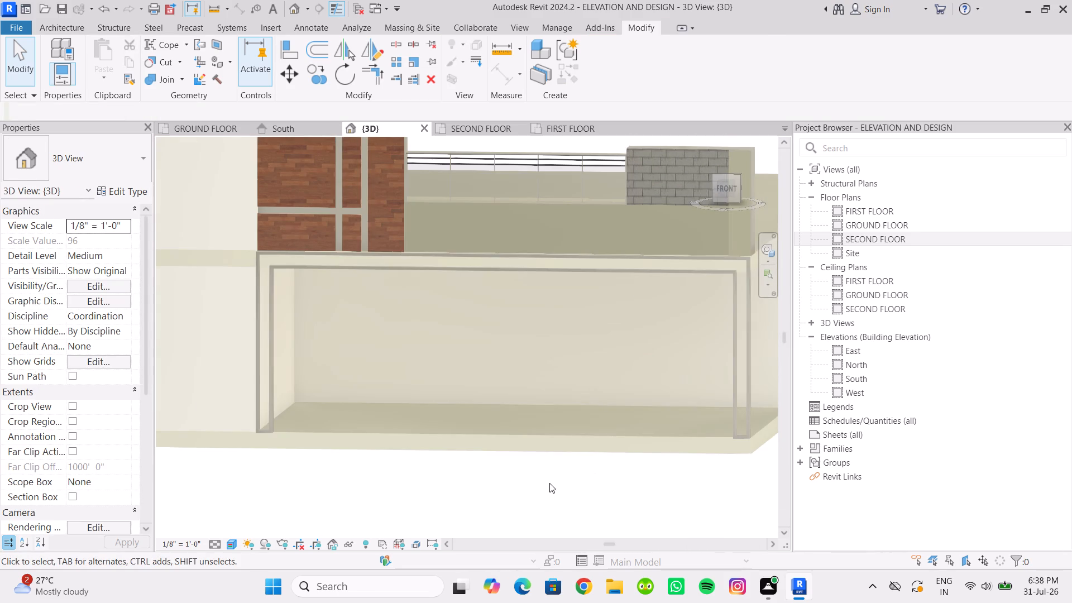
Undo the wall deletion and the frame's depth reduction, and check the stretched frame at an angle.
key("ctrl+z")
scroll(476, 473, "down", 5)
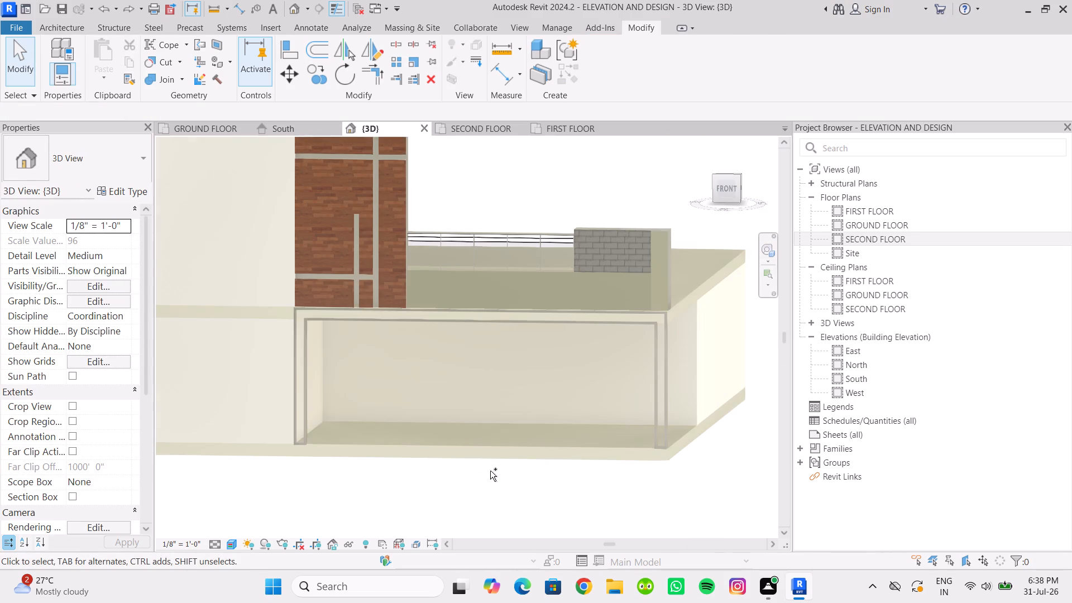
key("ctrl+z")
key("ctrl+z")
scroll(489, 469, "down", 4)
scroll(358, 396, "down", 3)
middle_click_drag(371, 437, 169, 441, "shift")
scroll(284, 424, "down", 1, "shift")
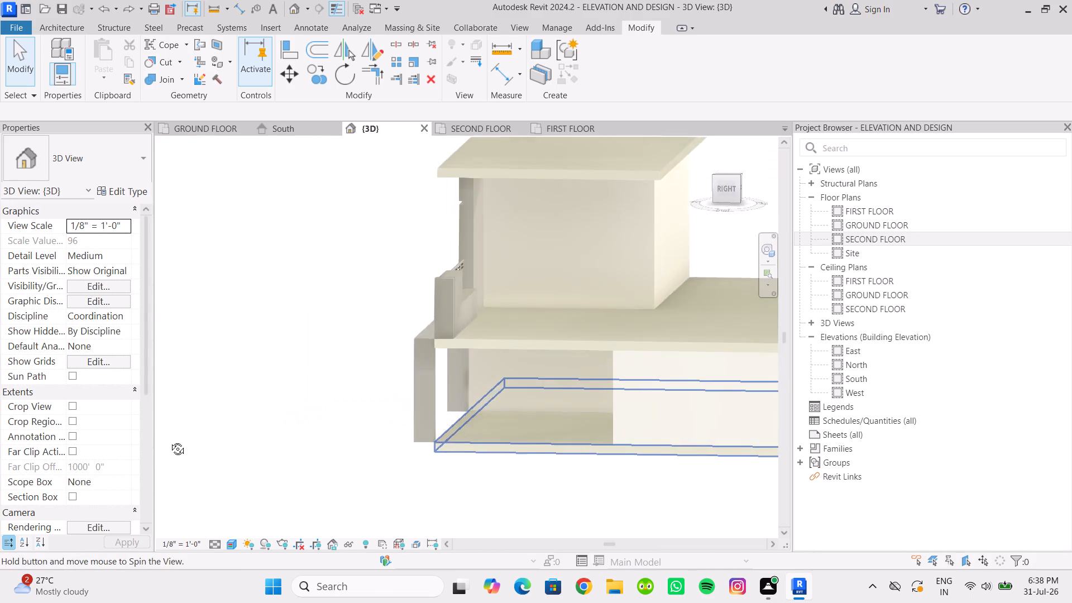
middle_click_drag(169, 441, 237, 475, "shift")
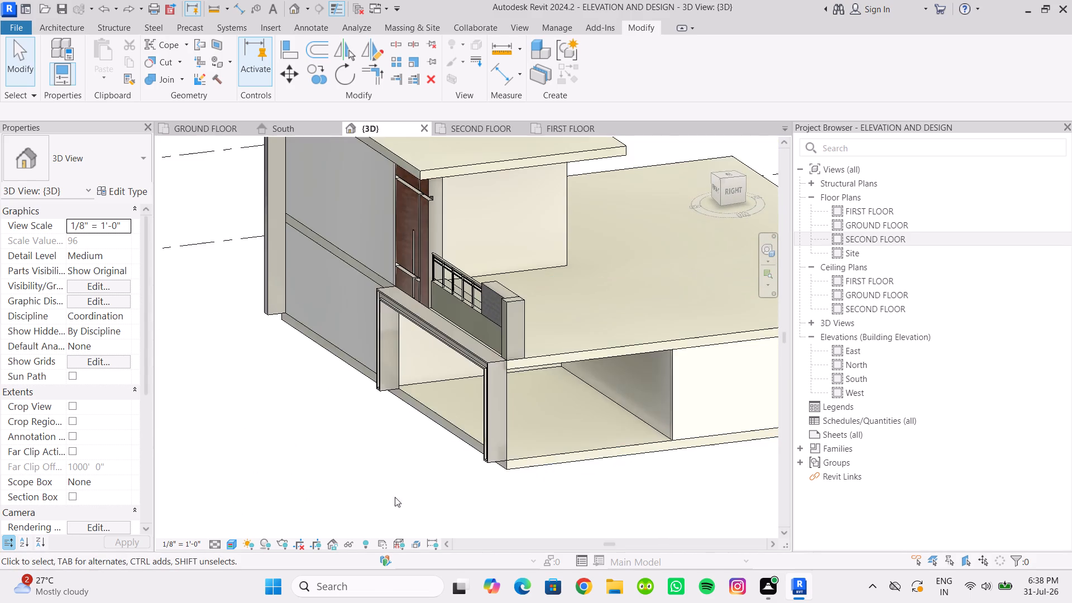
Stretch the rear face of the frame around the ground-floor opening back into the building and inspect it from several angles.
scroll(497, 515, "up", 3)
left_click(491, 420)
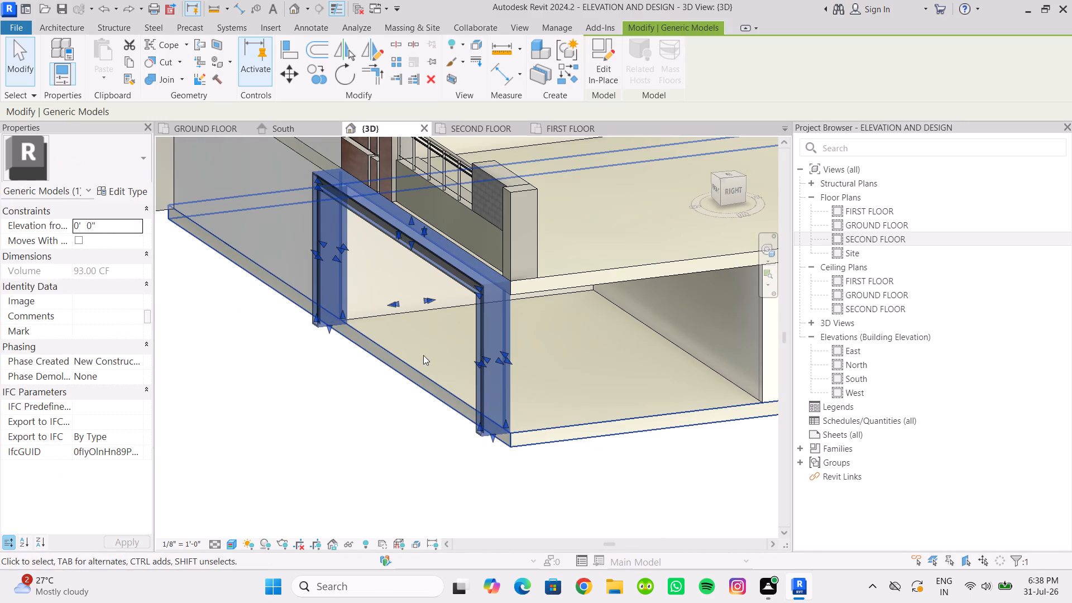
scroll(426, 309, "up", 11)
left_click(433, 281)
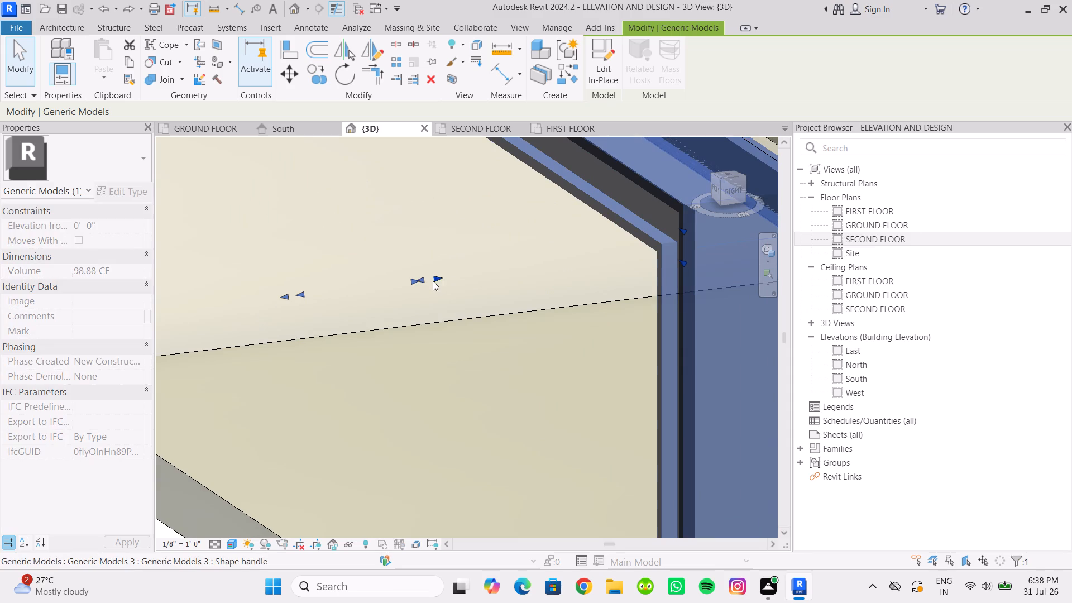
left_click(443, 277)
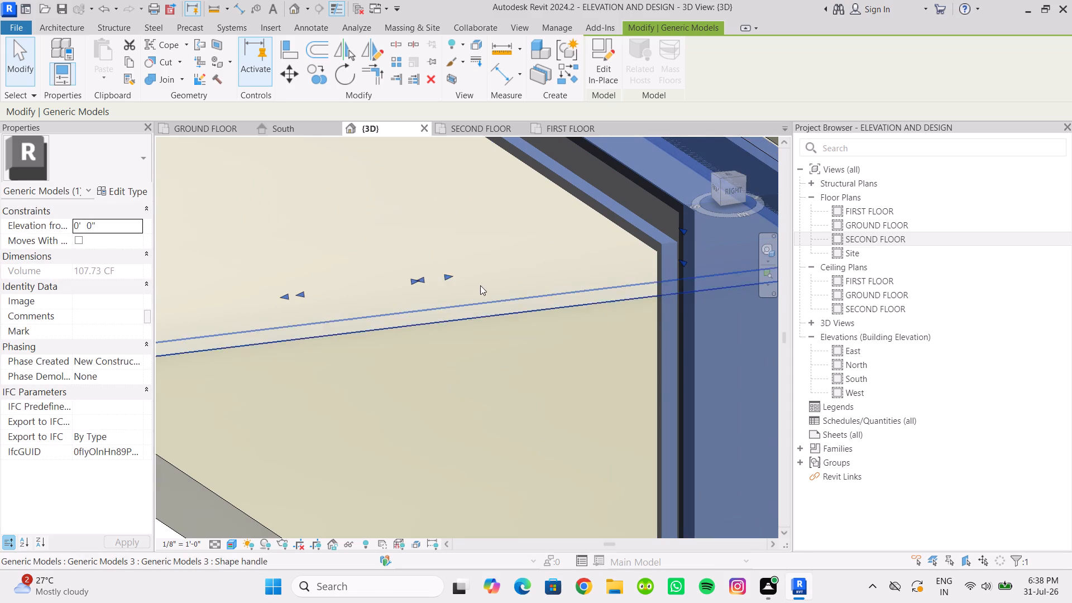
scroll(484, 291, "down", 11)
middle_click_drag(476, 349, 376, 341)
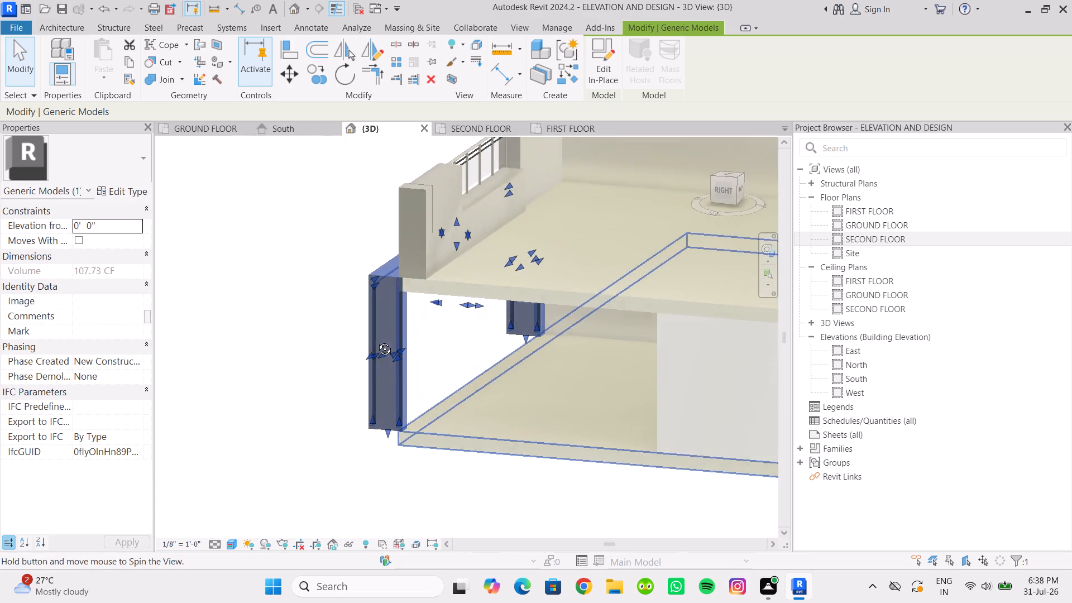
middle_click_drag(376, 341, 436, 366)
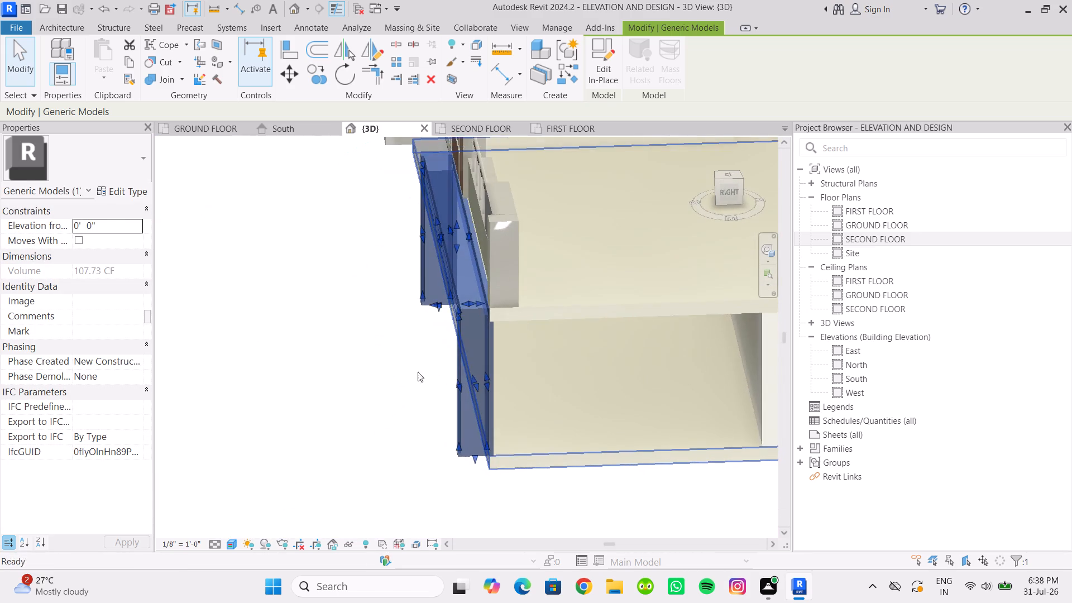
left_click(386, 387)
middle_click_drag(404, 377, 561, 317, "shift")
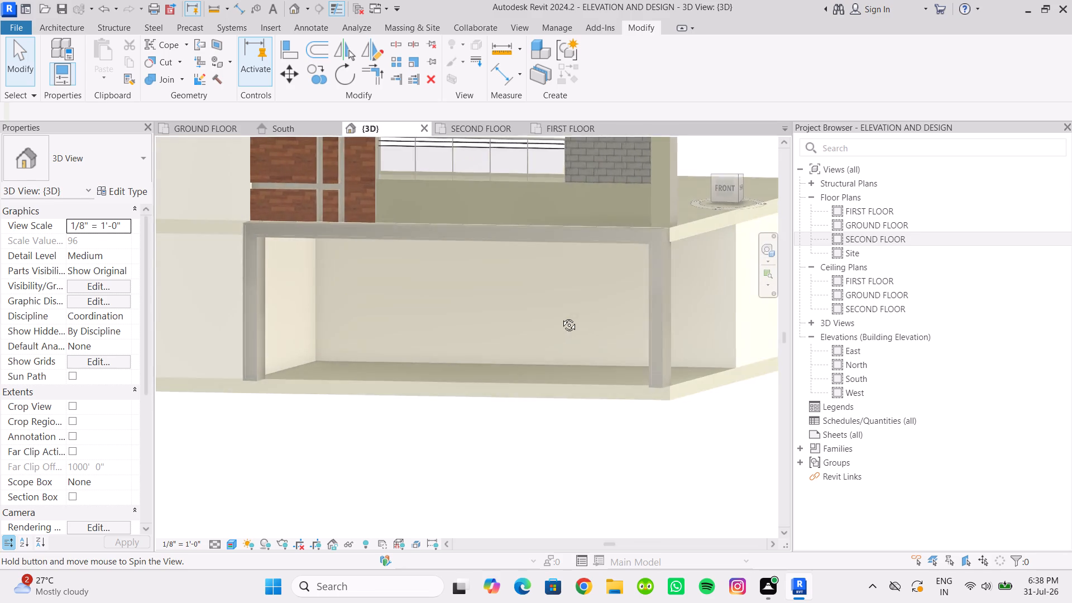
middle_click_drag(561, 317, 423, 343, "shift")
From the right side view, shift the frame's inner rear depth face slightly back toward the building and check the facade.
left_click(506, 351)
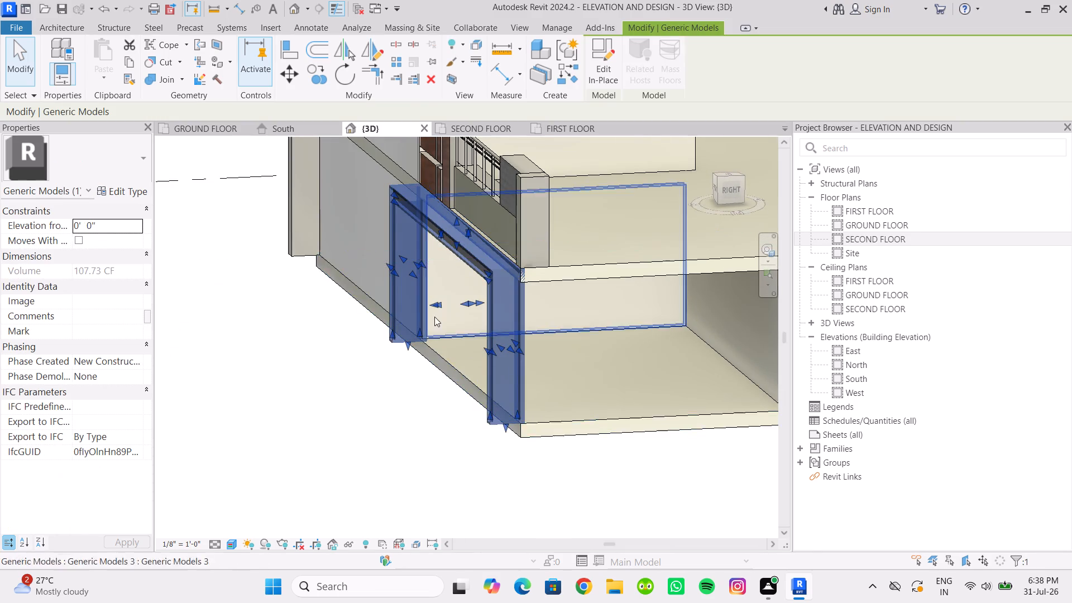
scroll(435, 307, "up", 7)
scroll(524, 305, "up", 6)
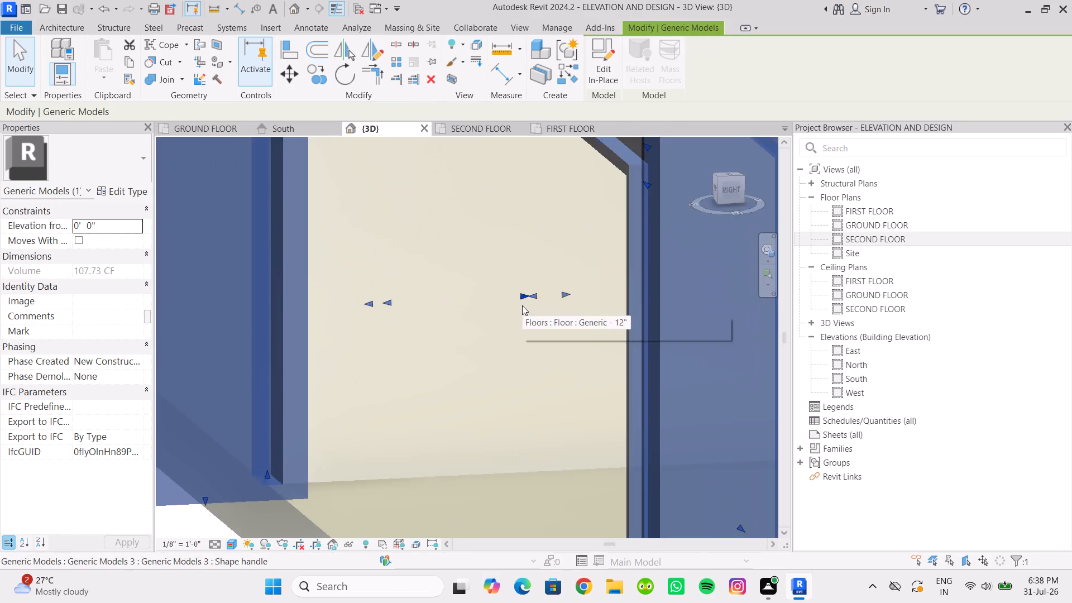
scroll(522, 305, "up", 3)
scroll(467, 332, "down", 15)
middle_click_drag(442, 361, 425, 352)
middle_click_drag(414, 383, 407, 380, "shift")
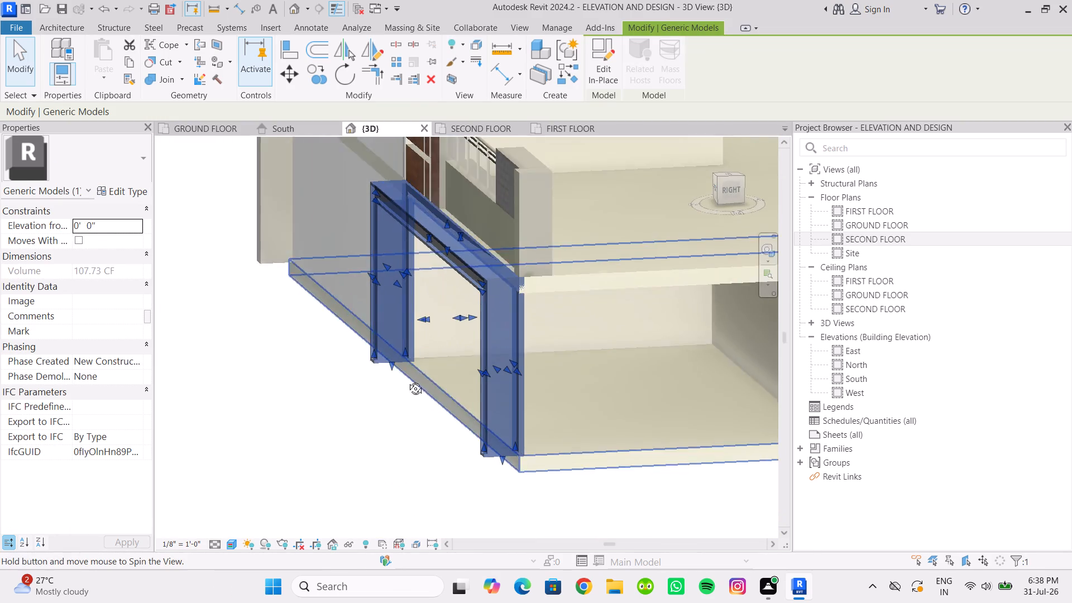
middle_click_drag(407, 380, 384, 372, "shift")
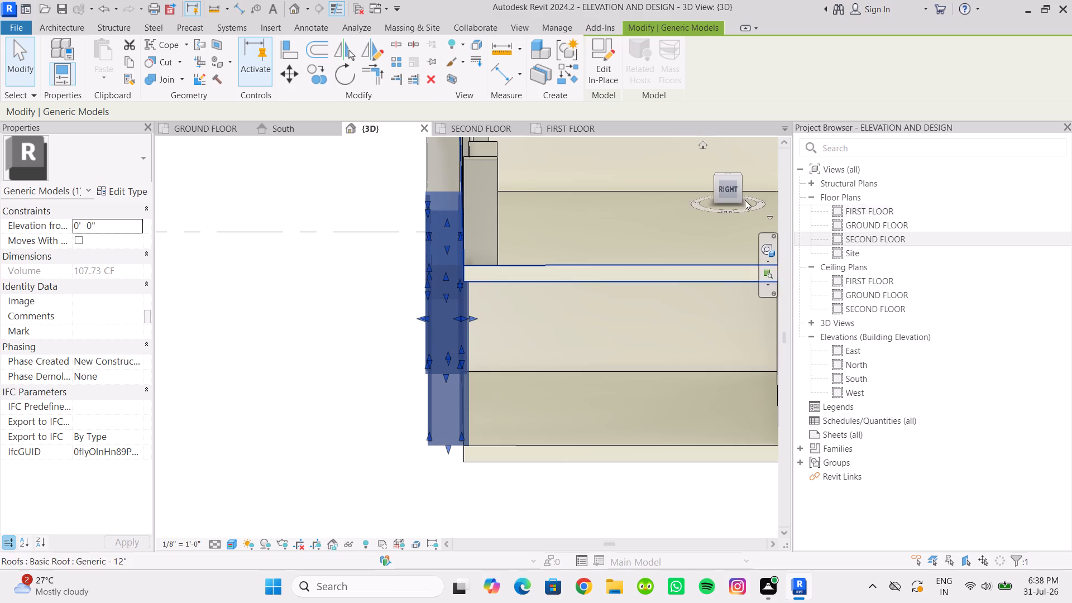
left_click(730, 192)
scroll(400, 452, "up", 4)
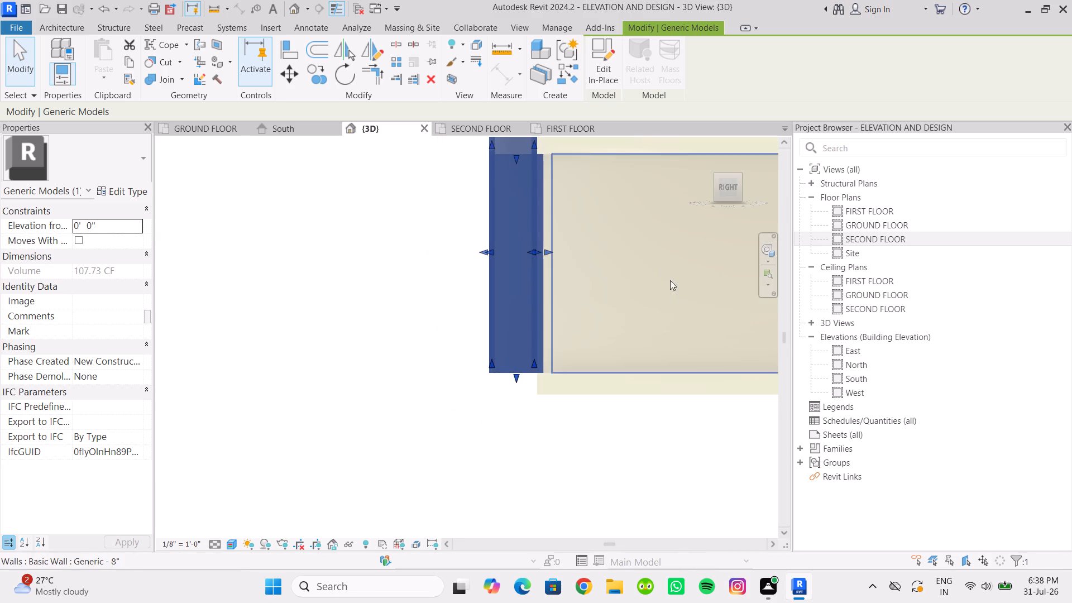
scroll(666, 272, "up", 5)
scroll(414, 226, "up", 5)
scroll(411, 289, "up", 6)
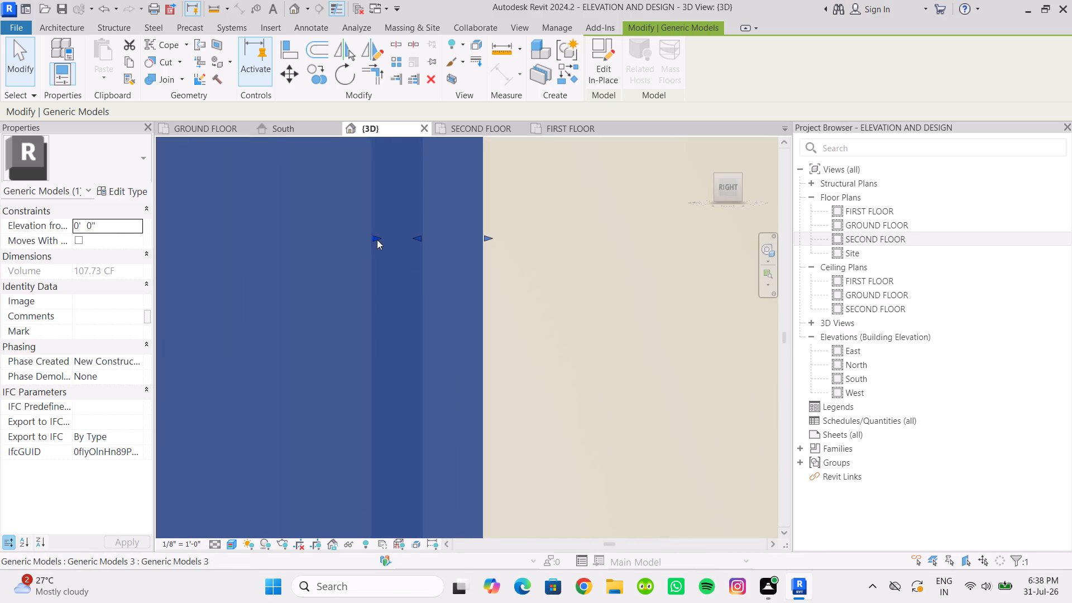
scroll(491, 256, "down", 15)
scroll(432, 290, "up", 3)
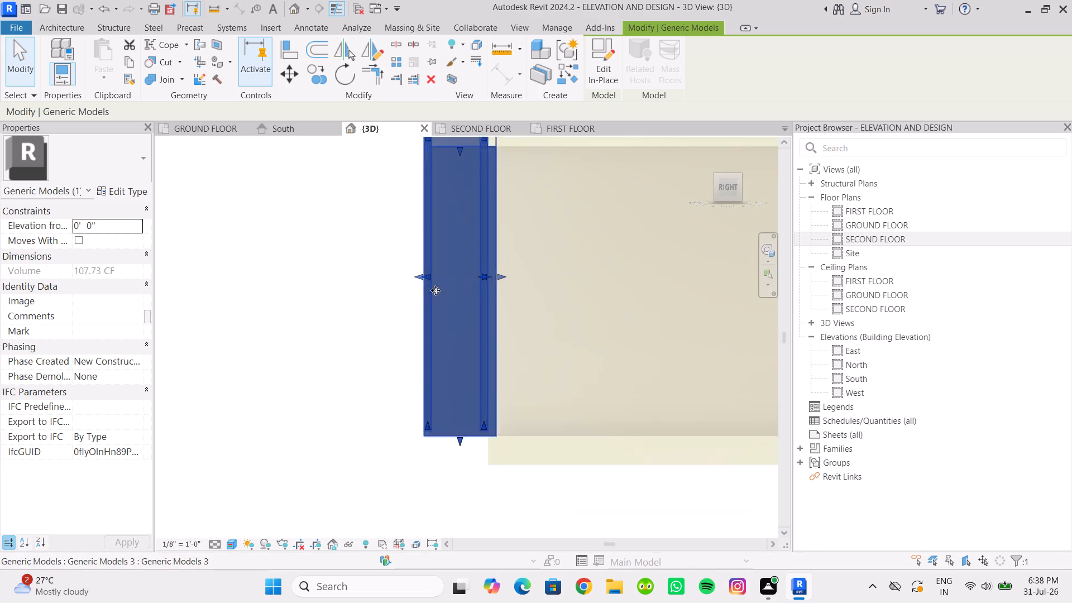
scroll(435, 290, "up", 2)
scroll(543, 265, "up", 5)
scroll(492, 285, "up", 5)
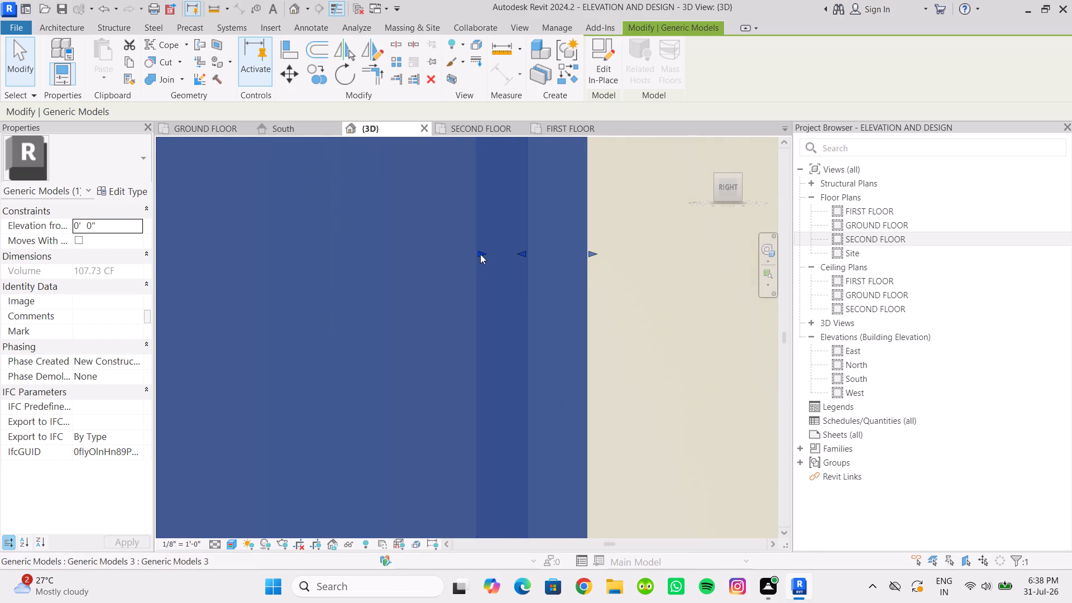
left_click_drag(481, 252, 504, 298)
scroll(502, 298, "down", 12)
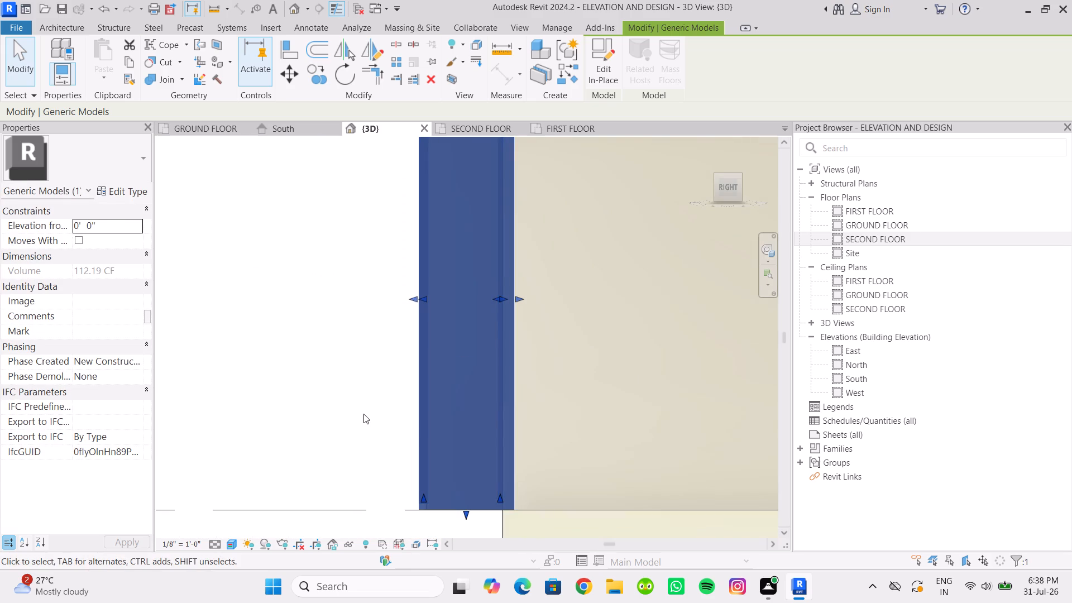
left_click(362, 413)
left_click(422, 431)
scroll(362, 400, "down", 5)
left_click(319, 405)
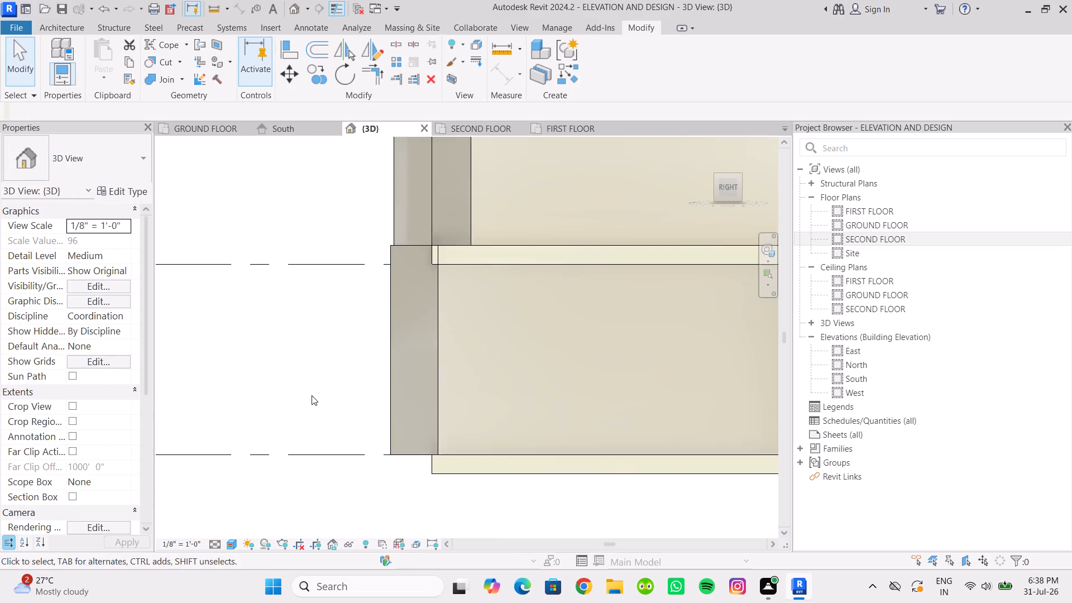
scroll(312, 391, "down", 4)
middle_click_drag(314, 391, 590, 411, "shift")
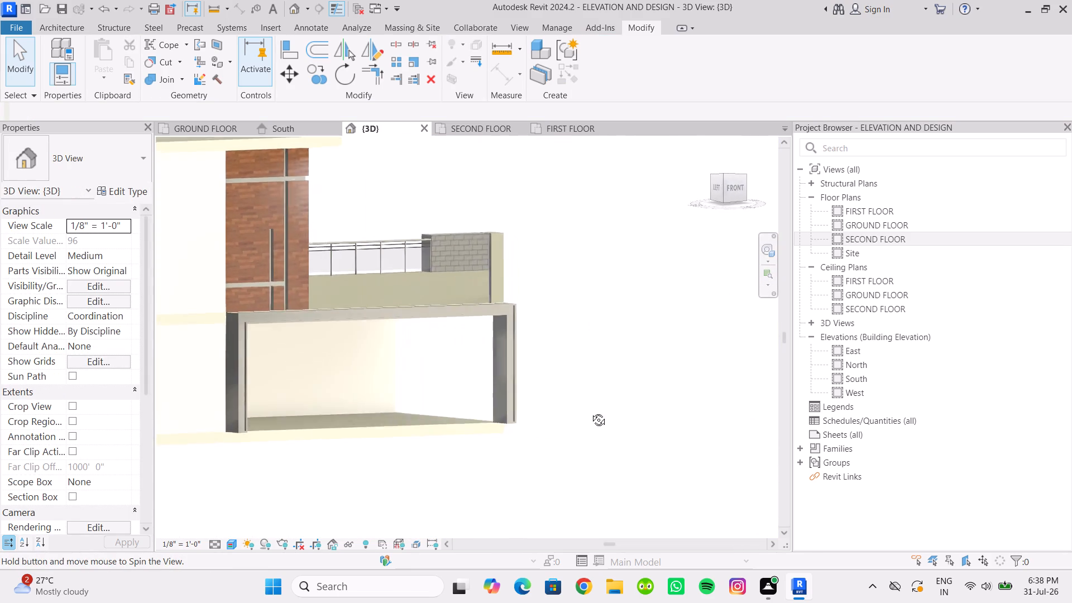
middle_click_drag(590, 411, 545, 557, "shift")
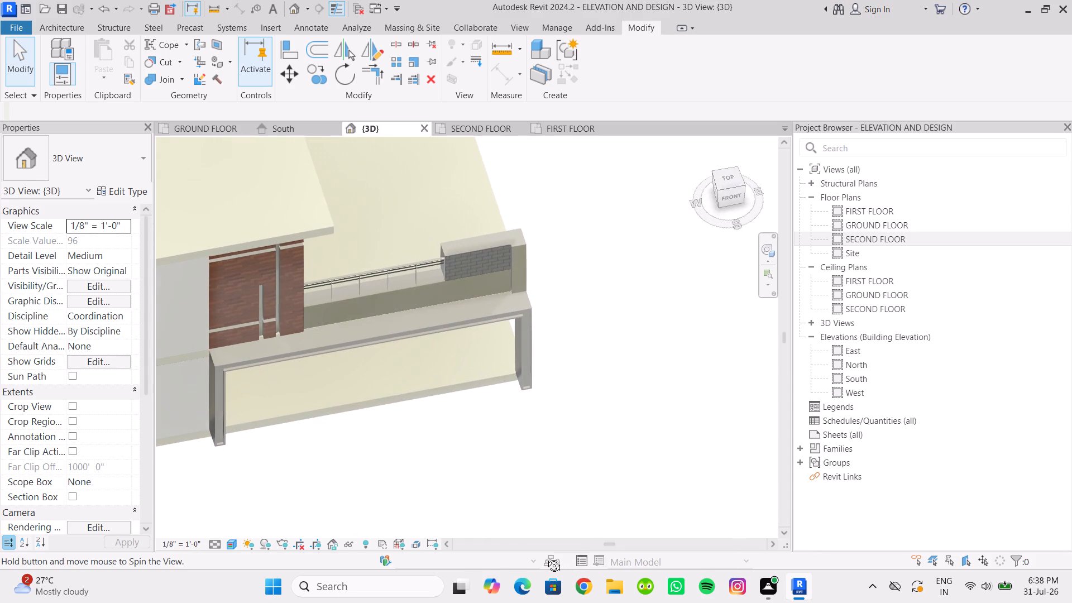
middle_click_drag(545, 557, 545, 557, "shift")
Edit the frame in place, set its solid extrusion's end to 1' 0", and finish the model.
left_click(259, 352)
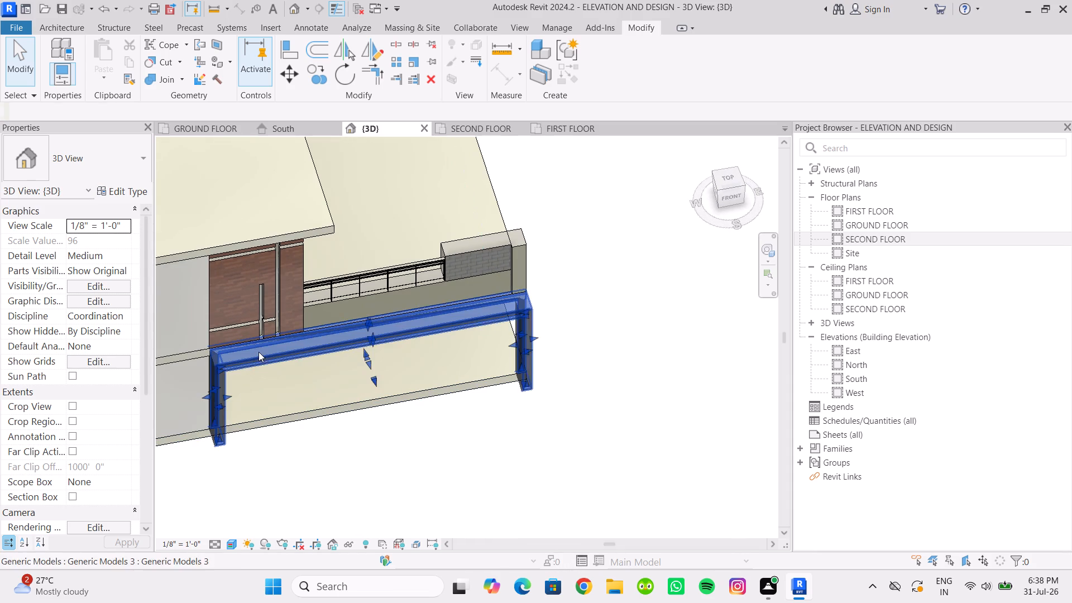
left_click(601, 51)
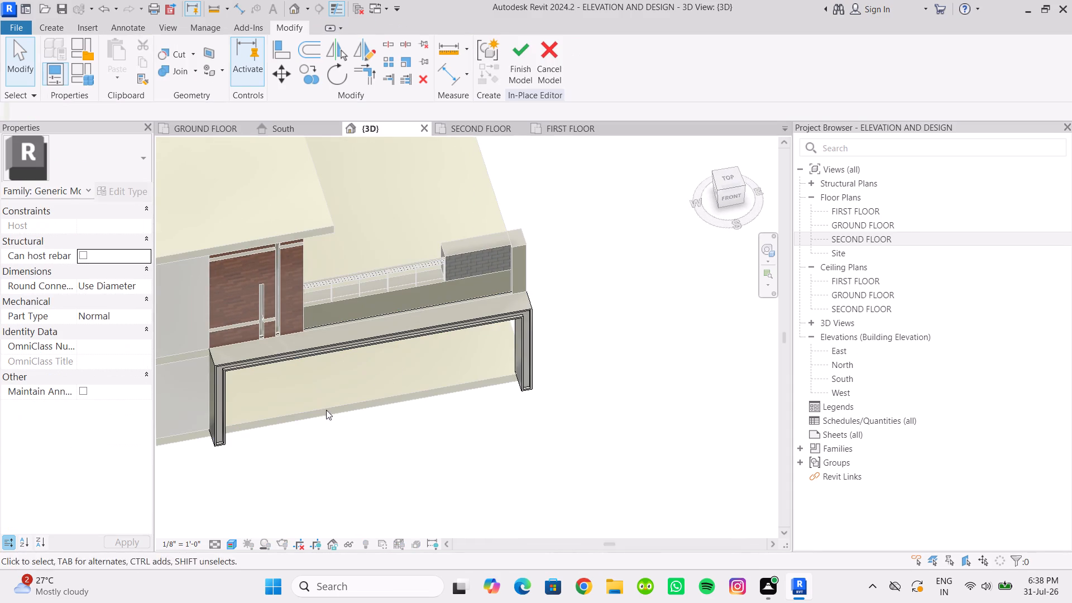
left_click(301, 346)
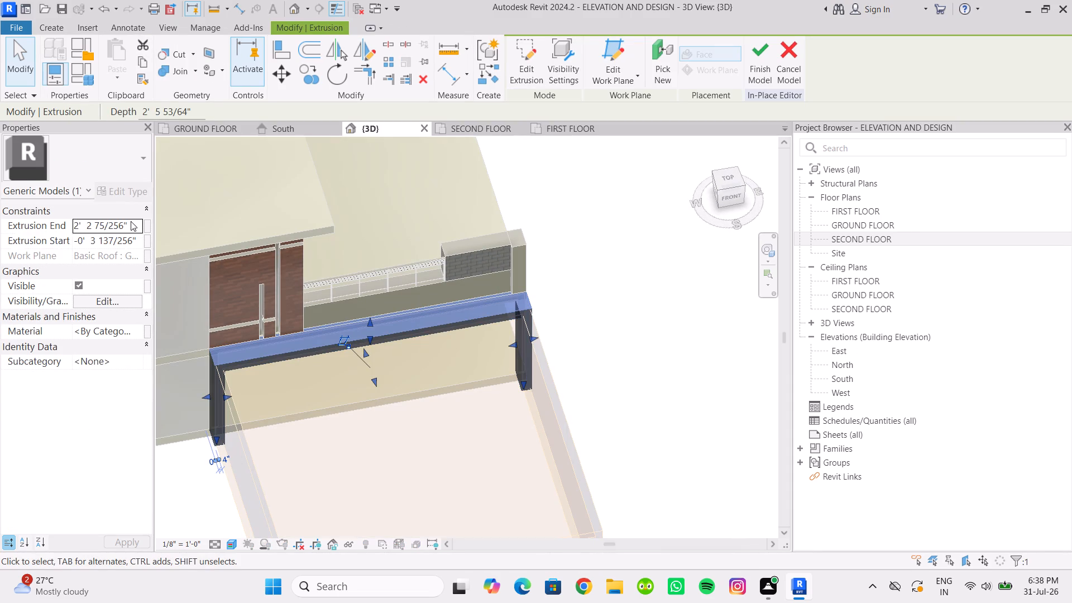
left_click(131, 222)
left_click_drag(135, 222, 58, 219)
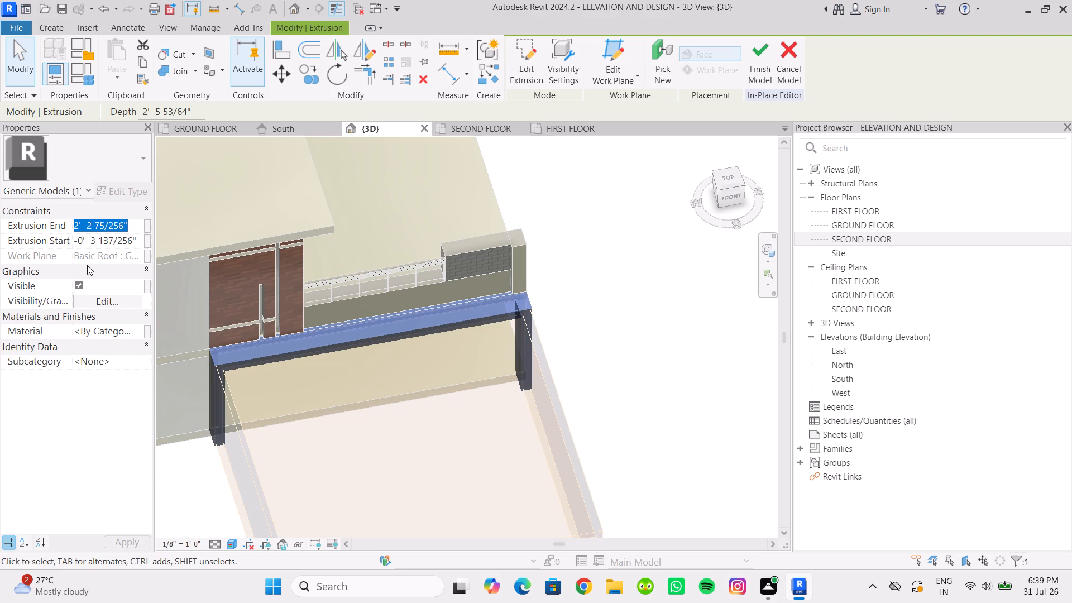
key("1")
key("apostrophe")
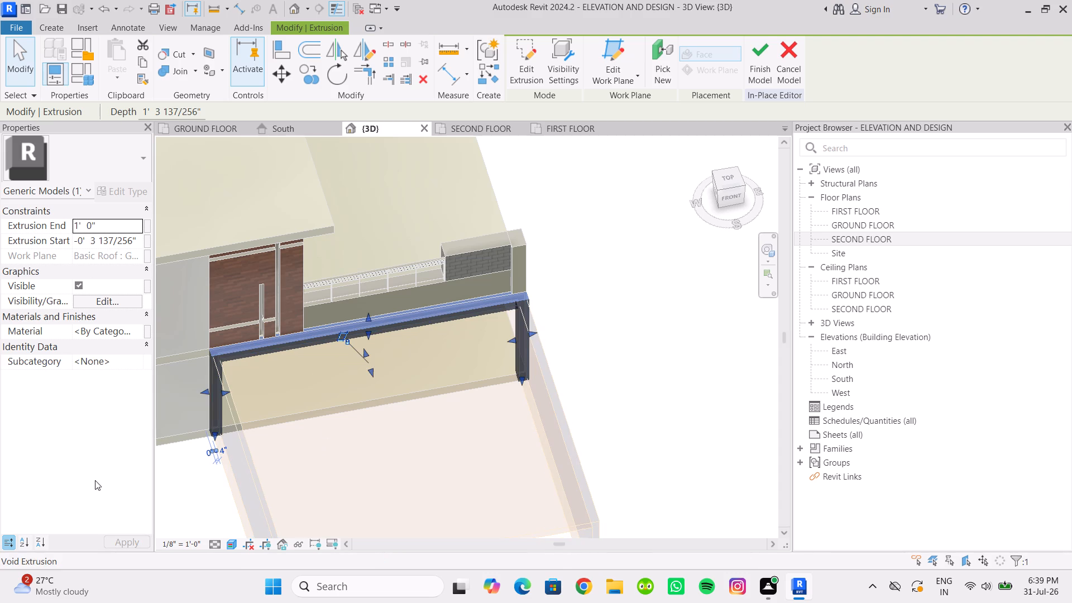
left_click(200, 505)
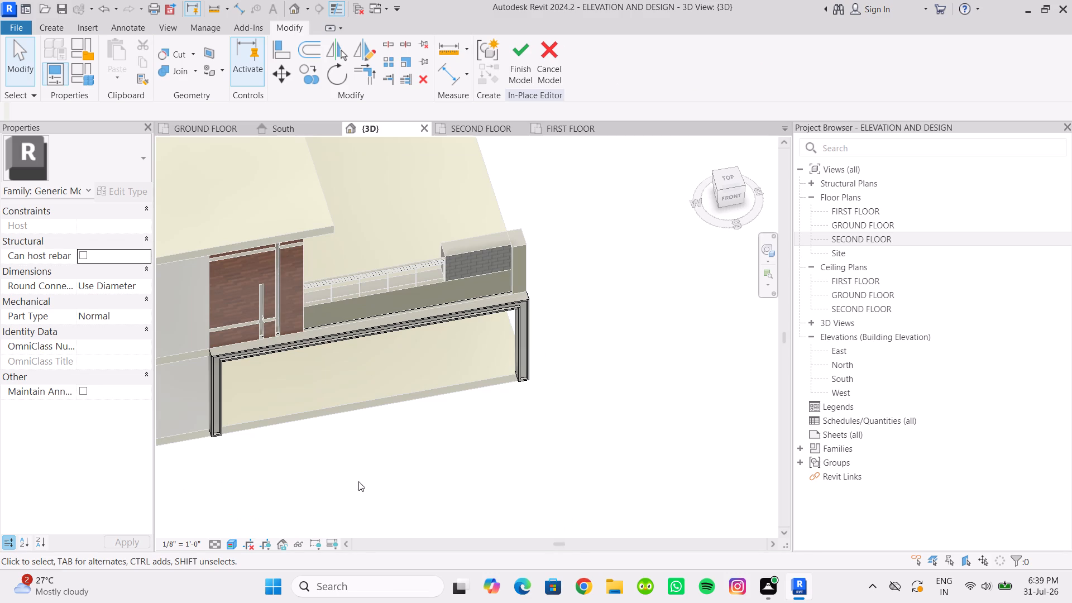
middle_click_drag(355, 477, 322, 302, "shift")
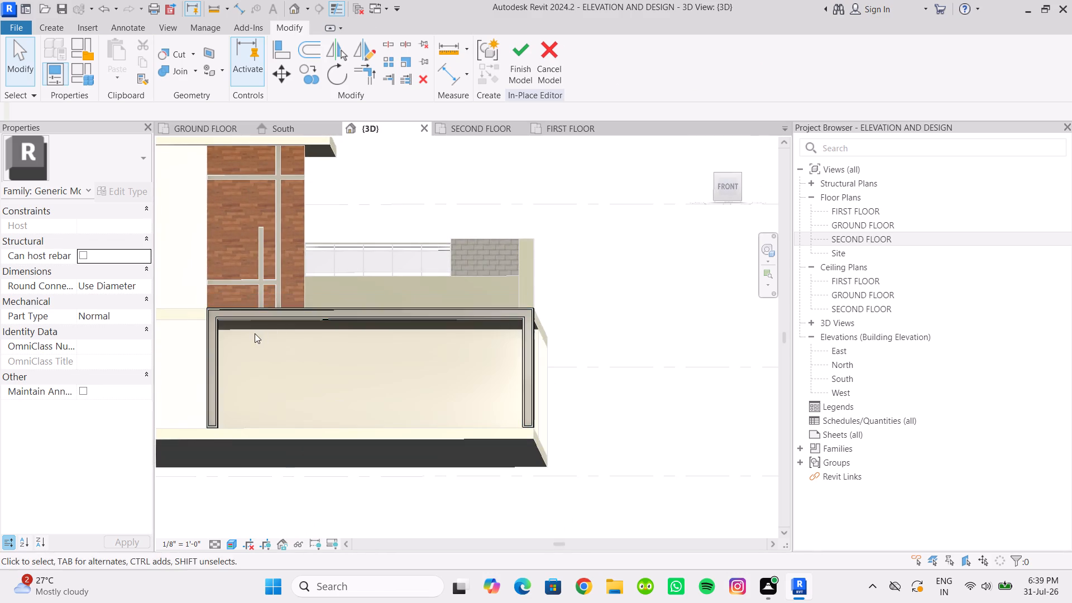
scroll(249, 334, "up", 3)
middle_click_drag(254, 349, 266, 396)
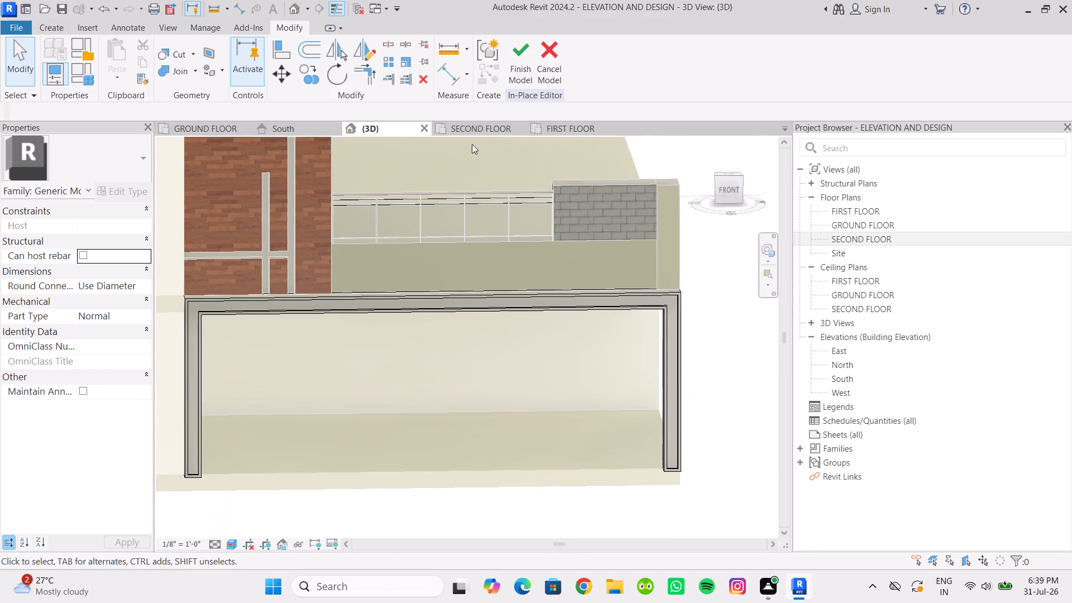
left_click(514, 75)
Examine the shallower frame and its grooves on the front facade, close up and against the brick wall above.
scroll(697, 411, "down", 3)
middle_click_drag(692, 409, 643, 384)
scroll(436, 363, "down", 2)
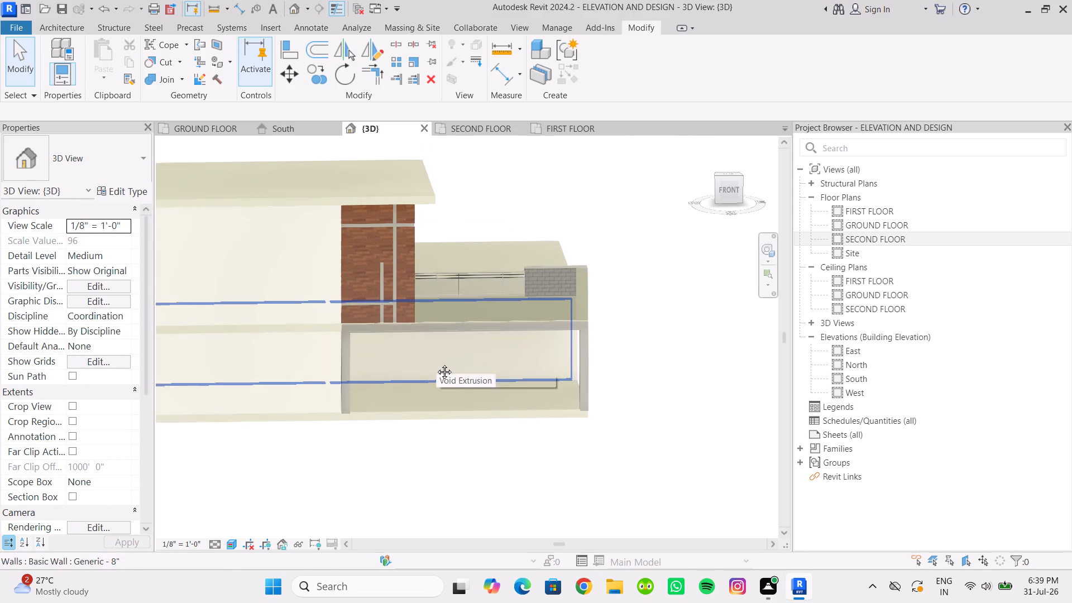
middle_click_drag(436, 363, 477, 391)
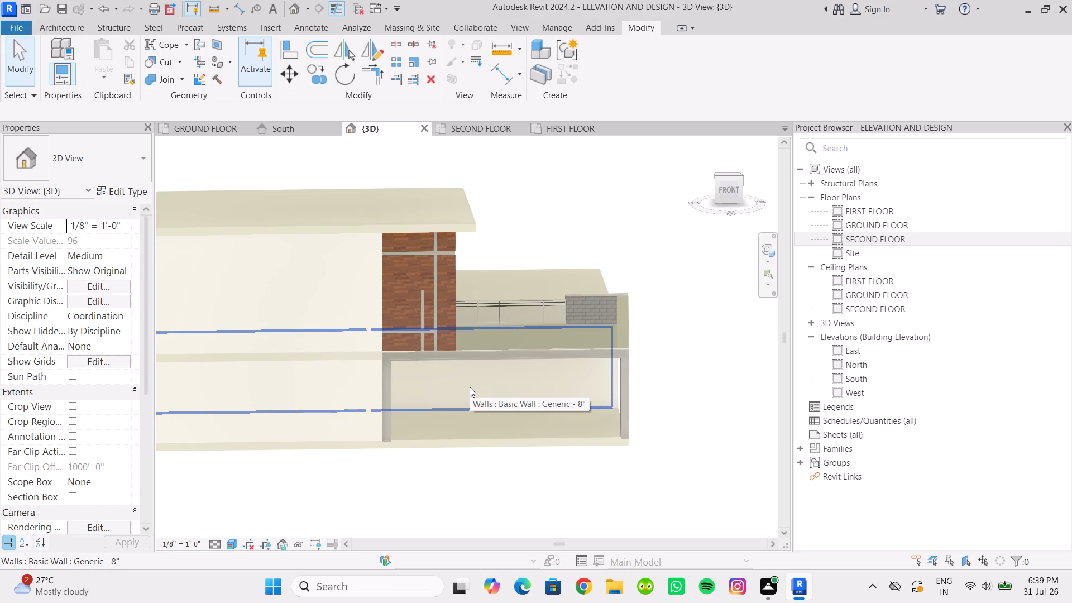
scroll(444, 352, "up", 5)
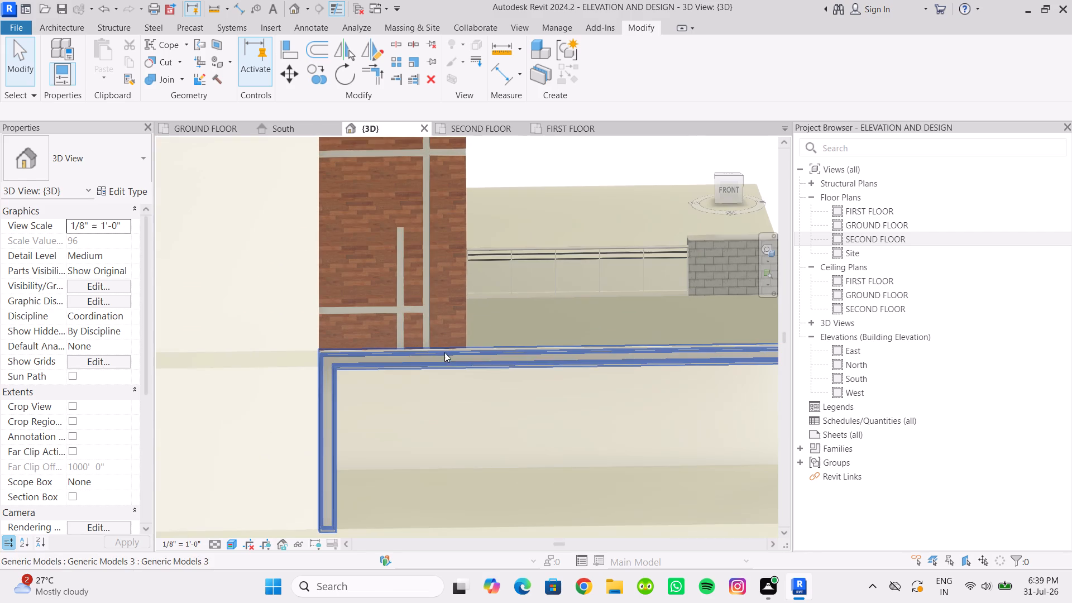
left_click(433, 358)
scroll(399, 374, "up", 9)
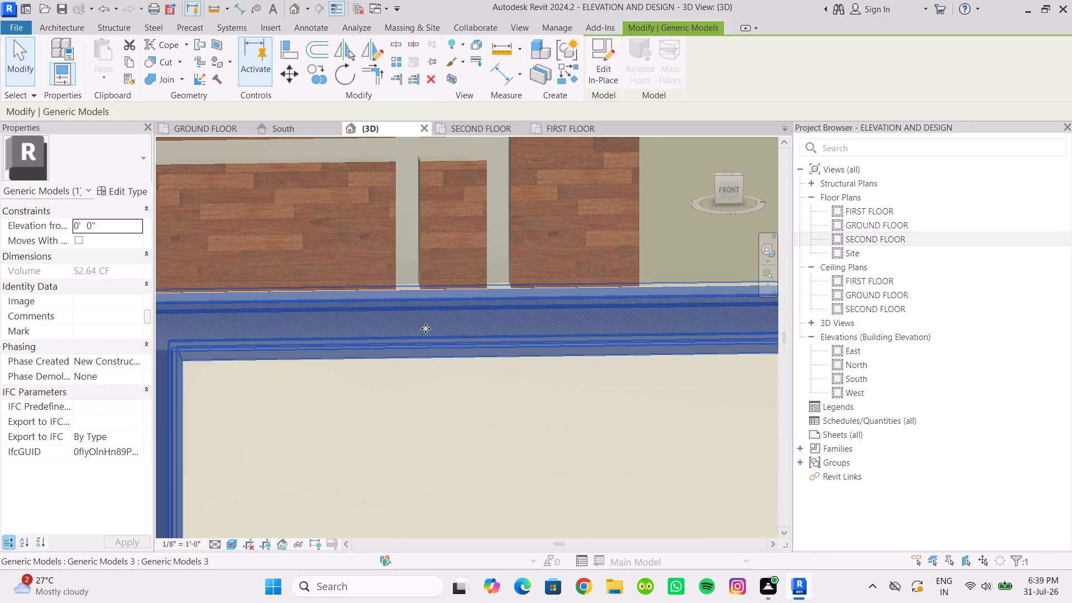
left_click(425, 328)
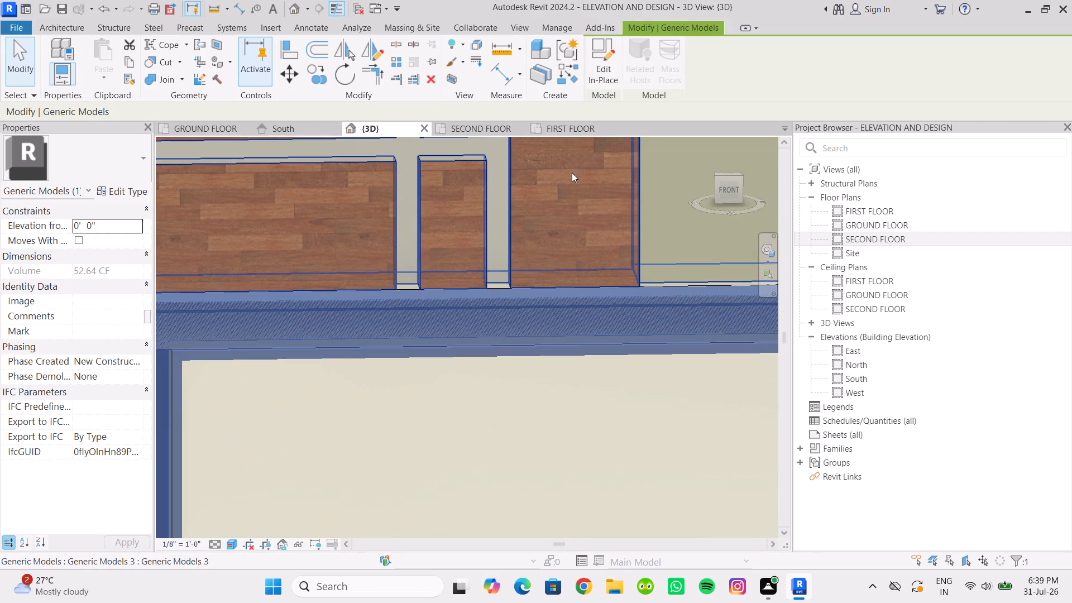
scroll(483, 383, "down", 7)
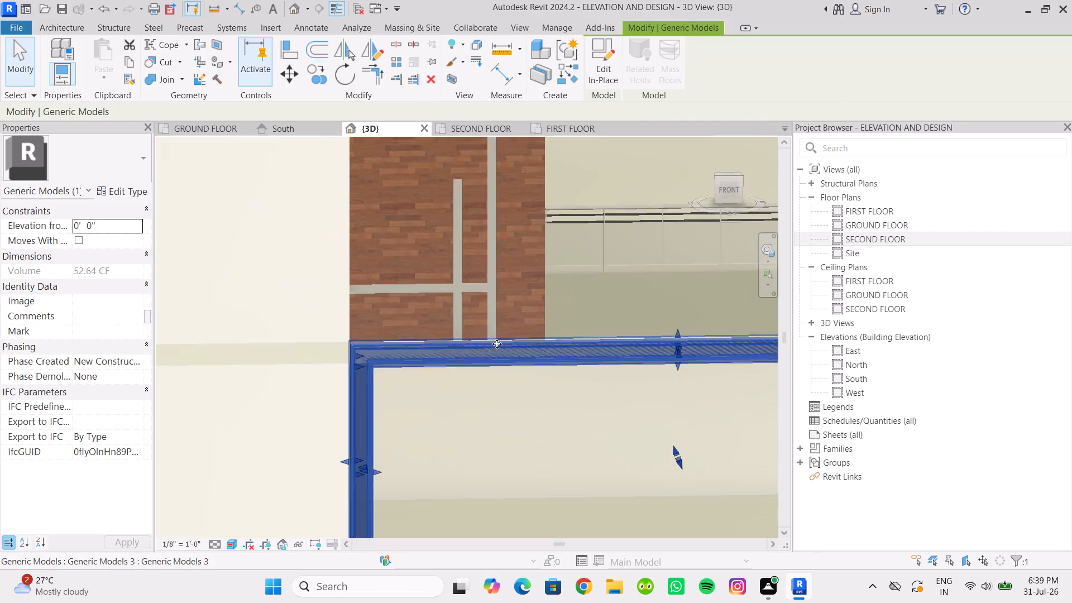
scroll(497, 344, "down", 3)
scroll(485, 429, "down", 4)
middle_click_drag(488, 420, 455, 368)
left_click(487, 456)
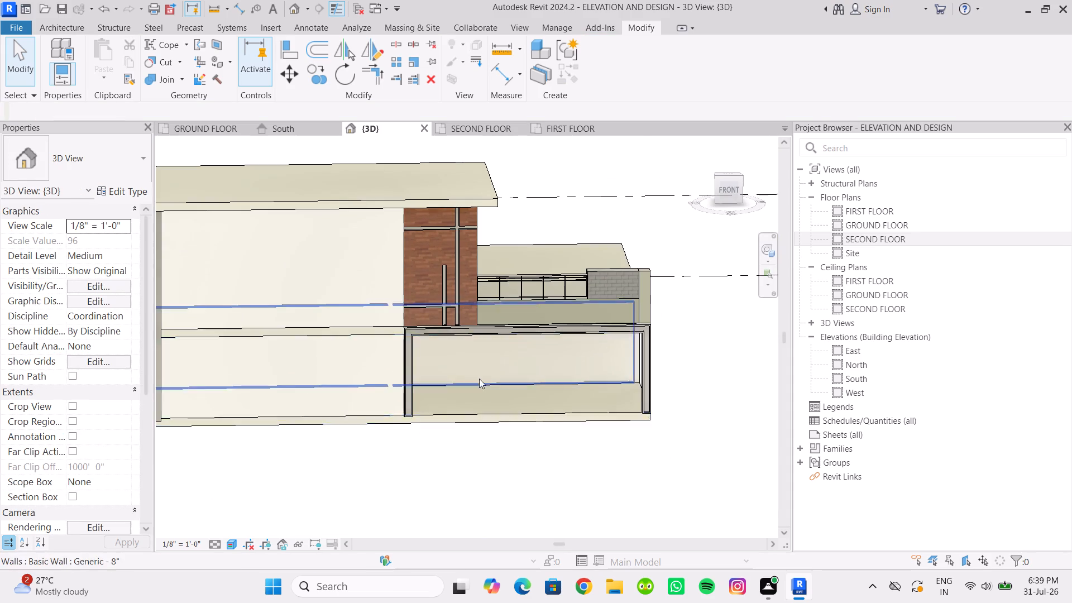
Open the frame around the ground-floor opening for in-place editing and paint its raised front rims with LIGHT GREY WHITE.
scroll(478, 375, "up", 4)
left_click(509, 297)
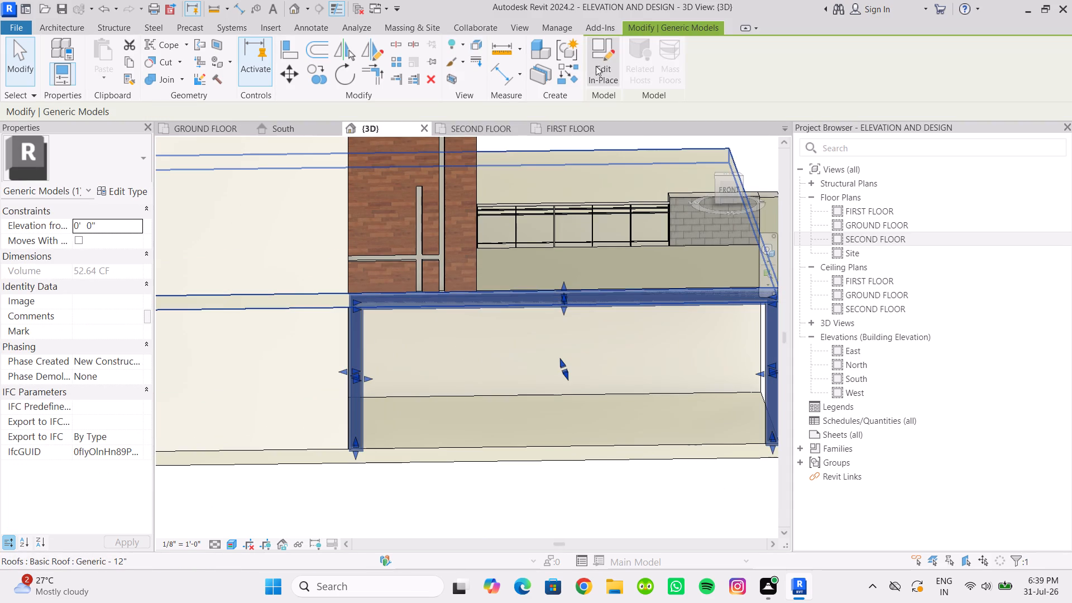
left_click(596, 64)
scroll(420, 309, "up", 4)
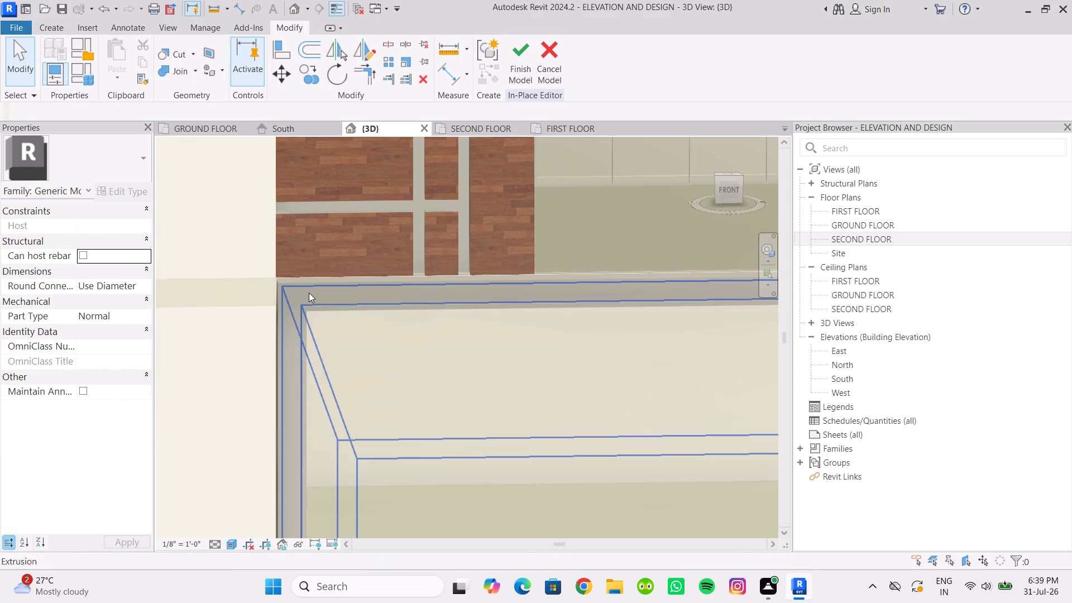
left_click(309, 293)
scroll(331, 295, "down", 9)
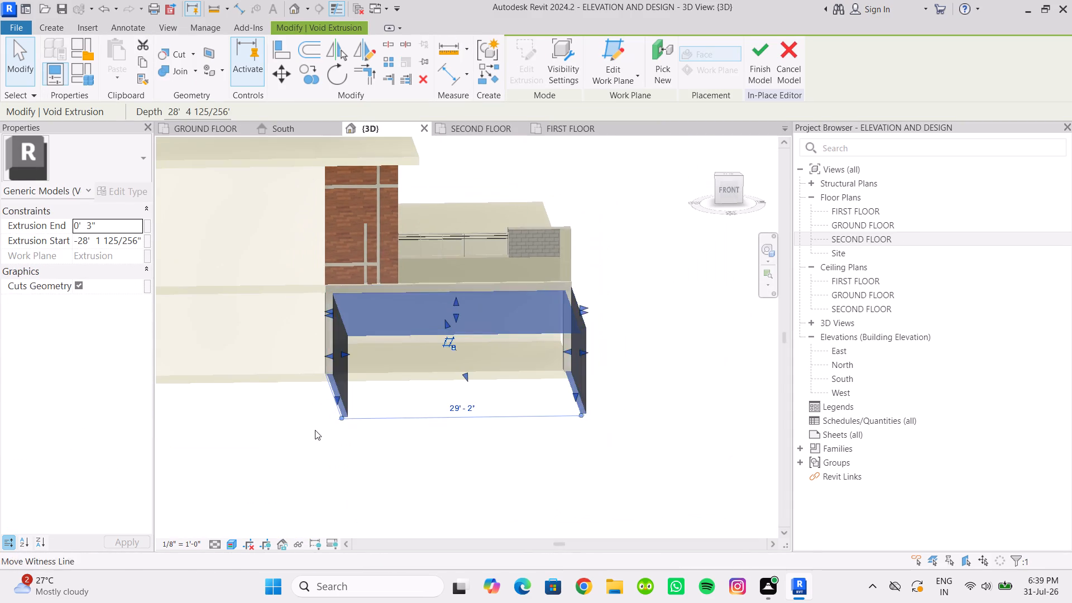
left_click(315, 430)
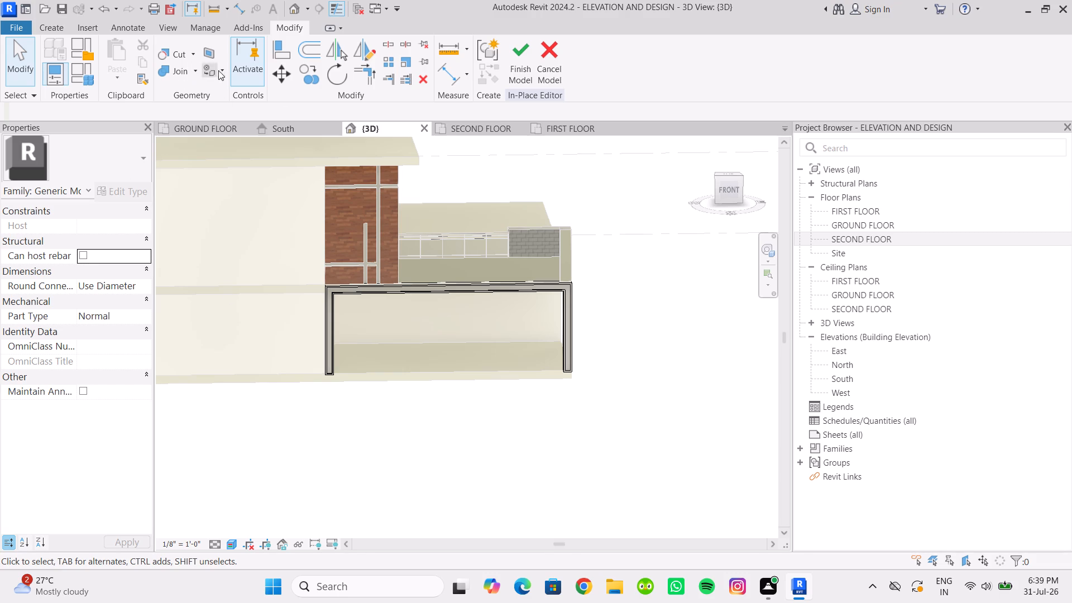
left_click(224, 70)
left_click(234, 100)
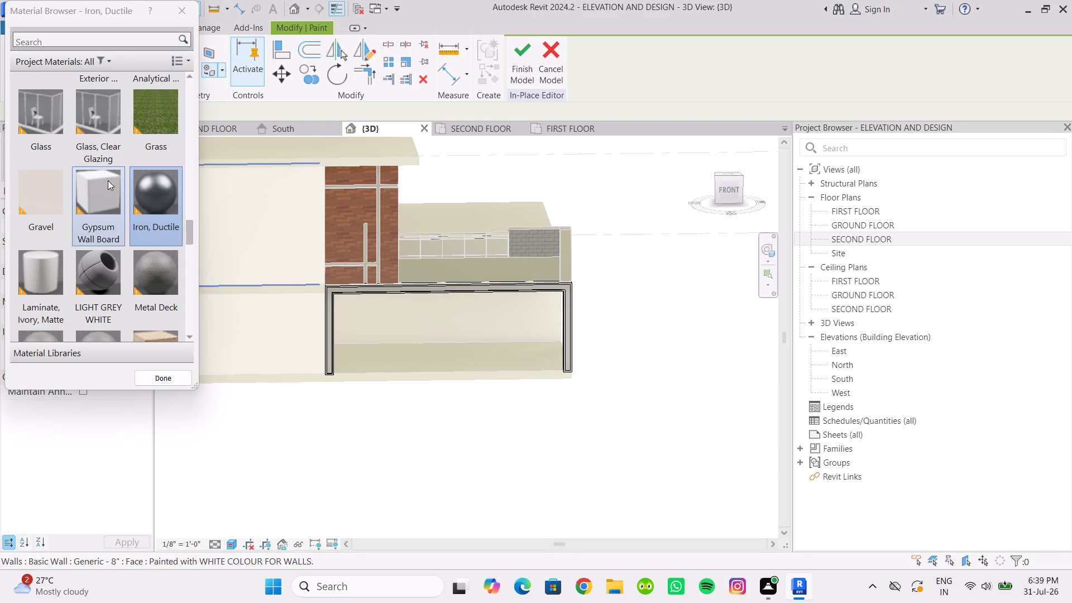
left_click(147, 204)
double_click(92, 290)
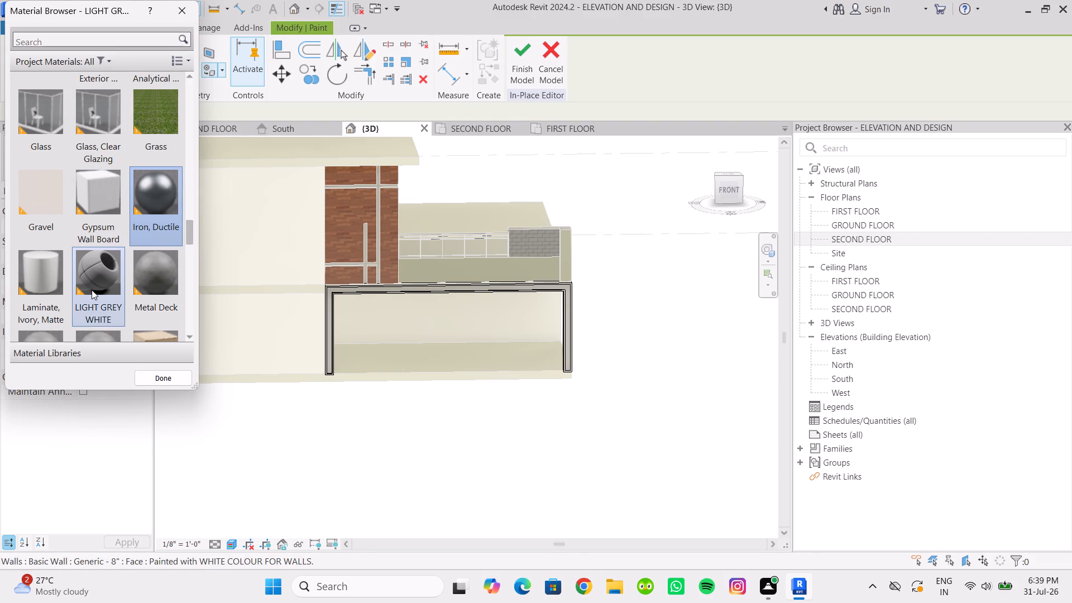
scroll(377, 298, "up", 10)
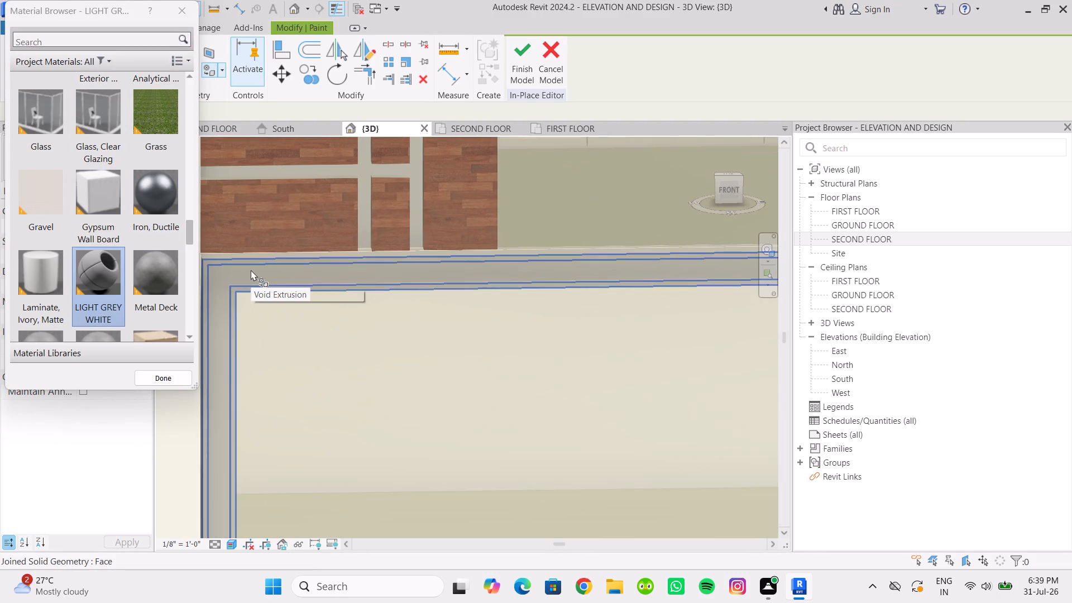
left_click(251, 270)
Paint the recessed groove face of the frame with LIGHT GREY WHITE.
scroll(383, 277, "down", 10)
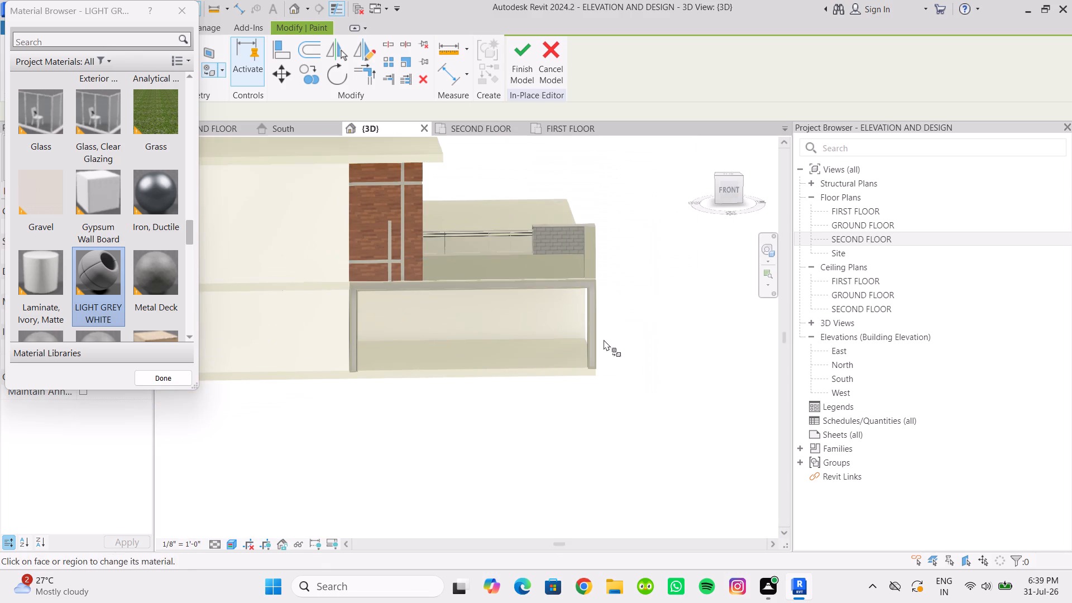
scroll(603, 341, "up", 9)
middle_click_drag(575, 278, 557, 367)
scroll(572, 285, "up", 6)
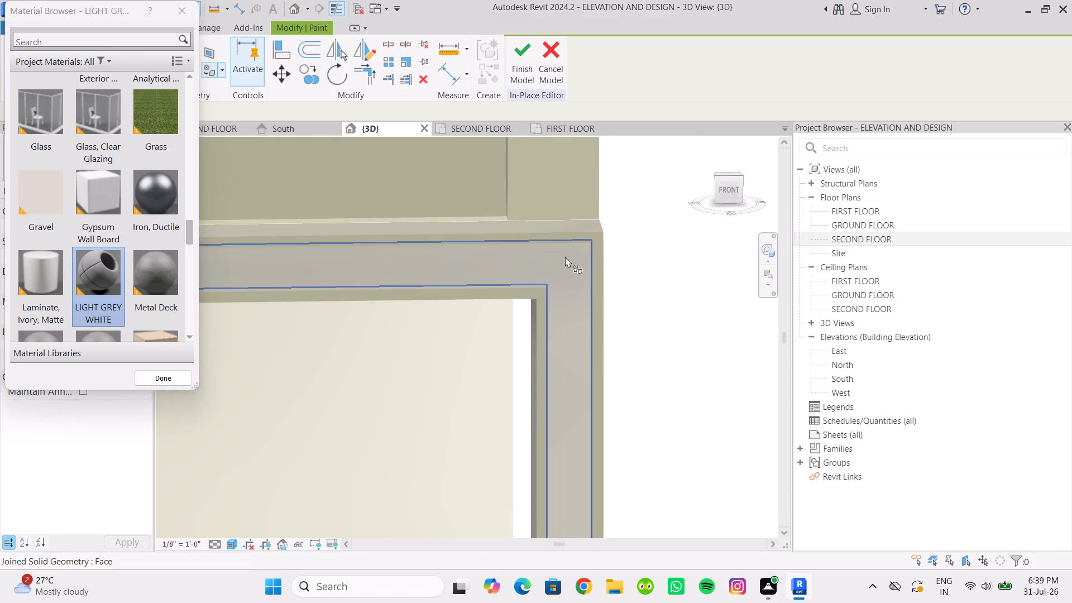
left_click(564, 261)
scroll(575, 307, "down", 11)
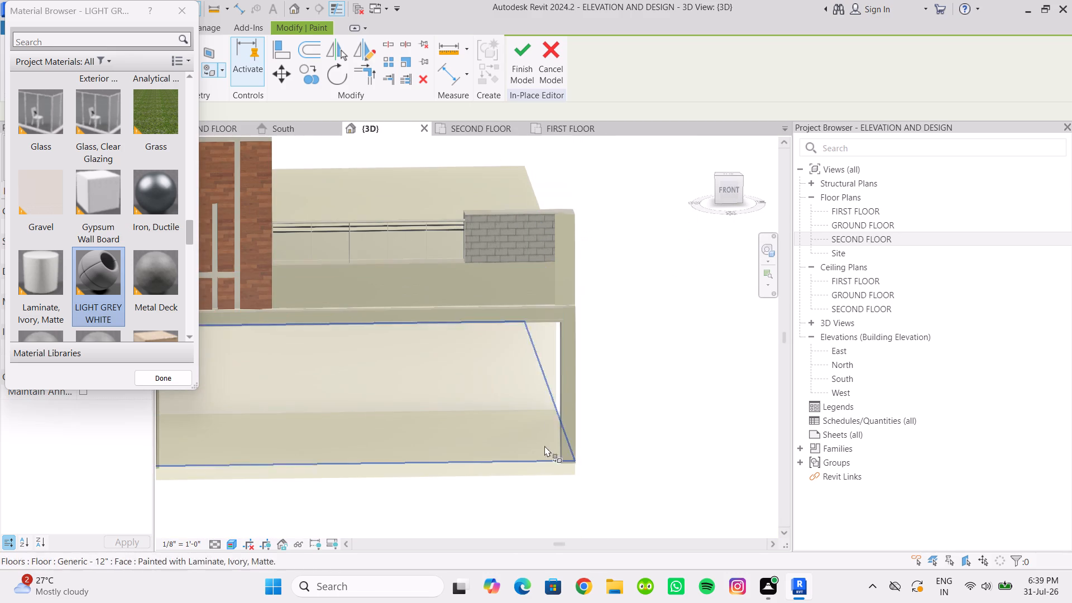
Paint the recessed groove face of the frame with Iron, Ductile and finish the in-place model.
left_click(146, 204)
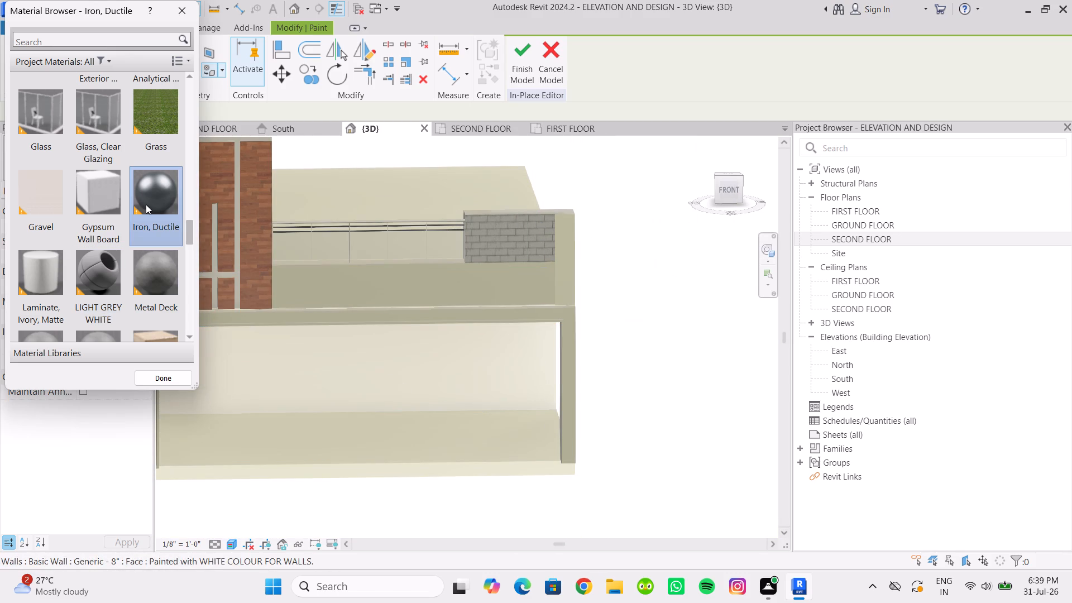
double_click(143, 212)
scroll(578, 321, "up", 5)
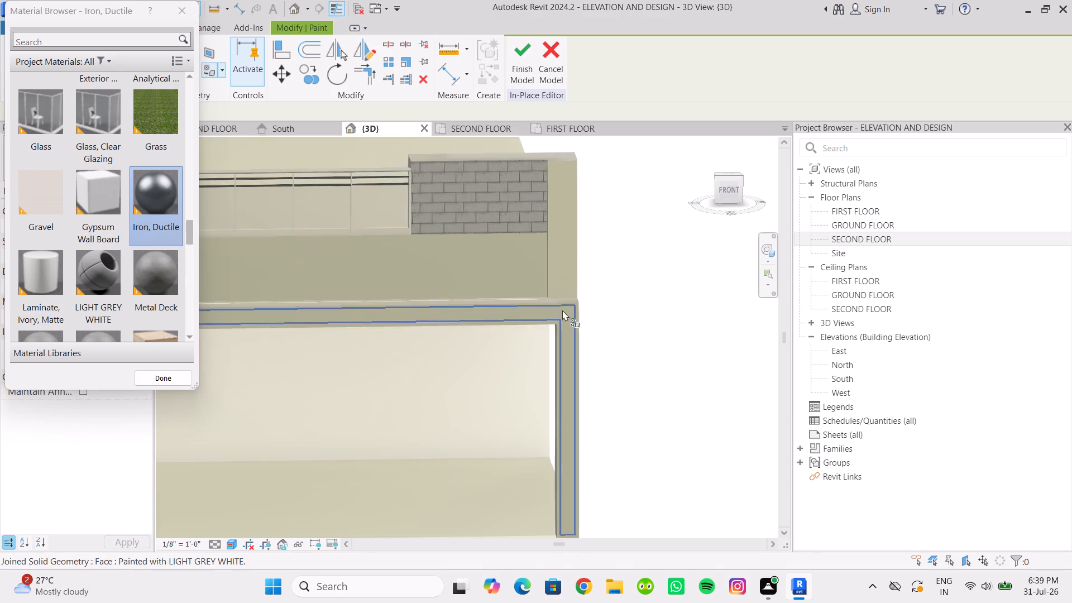
scroll(562, 310, "up", 5)
left_click(572, 316)
scroll(591, 326, "down", 12)
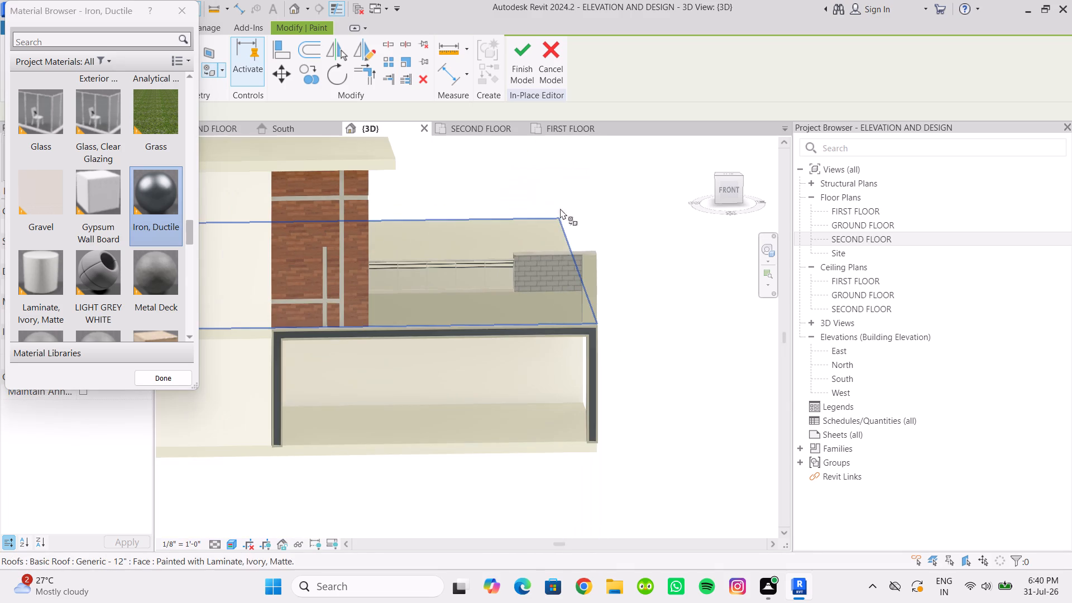
left_click(532, 68)
Examine the painted frame on the front facade, from a low angle and in the straight front view, close up and at a distance.
scroll(463, 302, "down", 5)
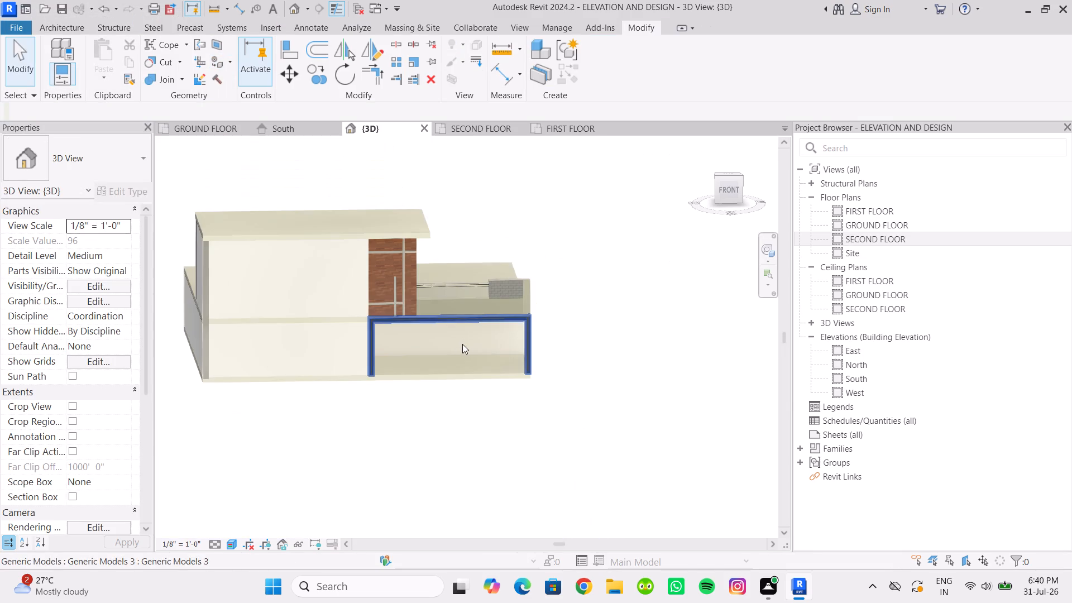
middle_click_drag(462, 344, 435, 284)
scroll(554, 378, "up", 3)
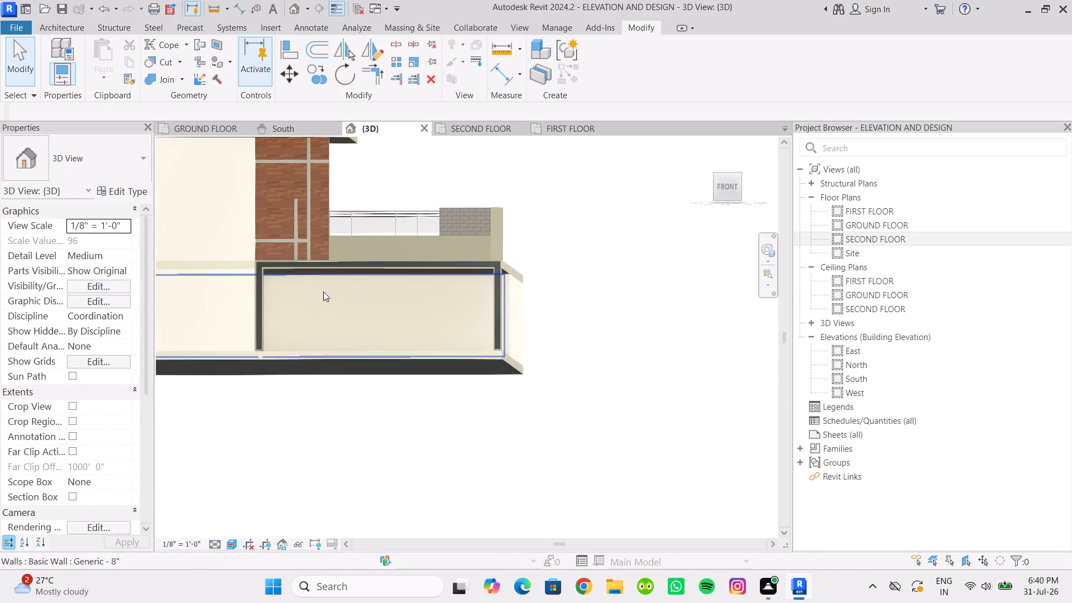
scroll(266, 261, "up", 5)
scroll(645, 312, "down", 4)
middle_click_drag(656, 330, 673, 346, "shift")
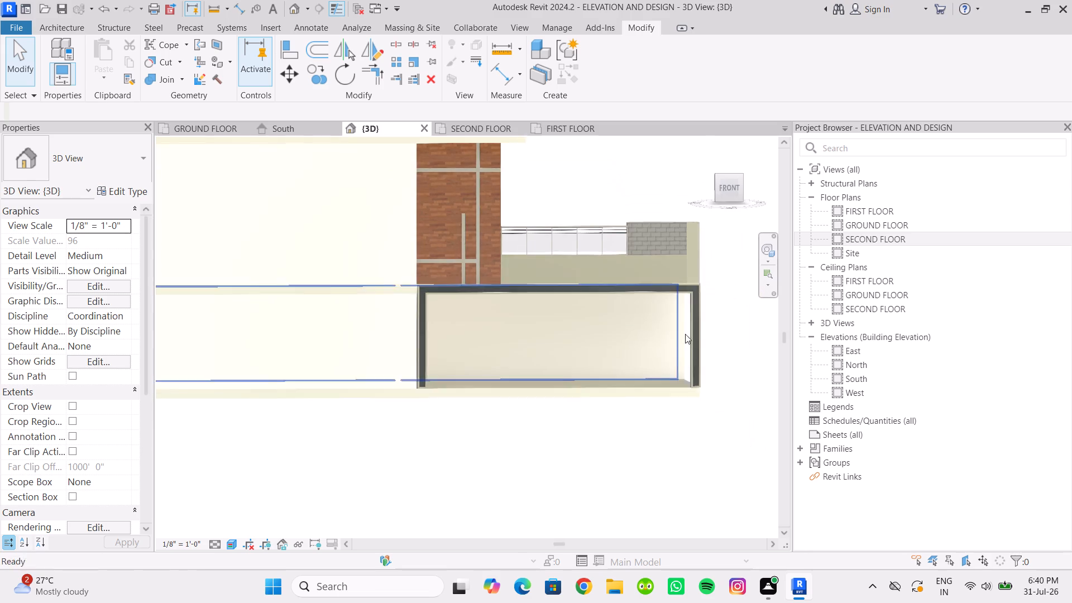
left_click(730, 185)
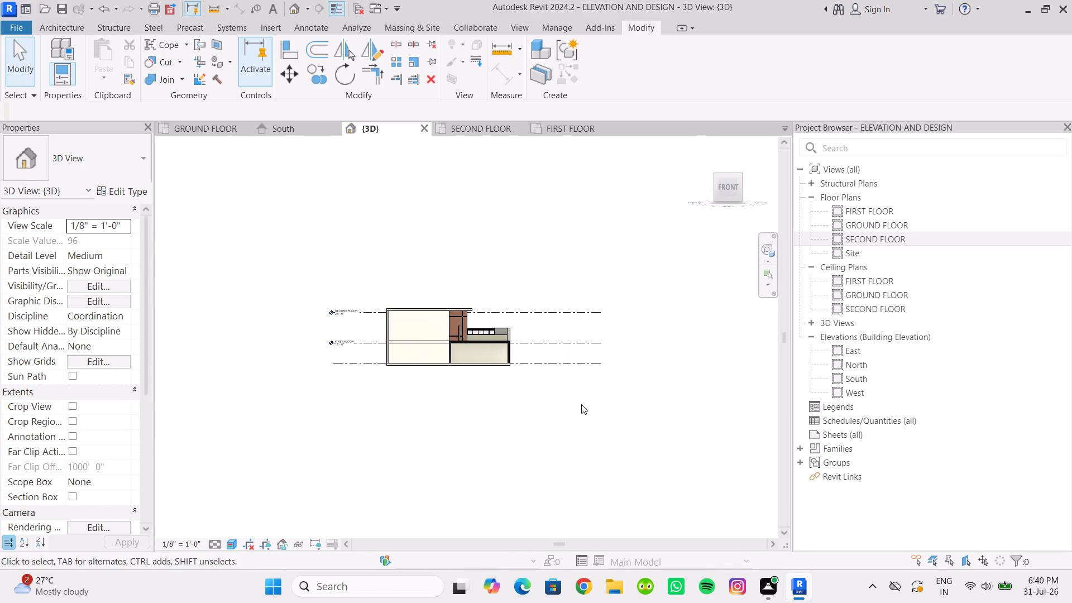
scroll(500, 353, "up", 11)
scroll(315, 329, "up", 5)
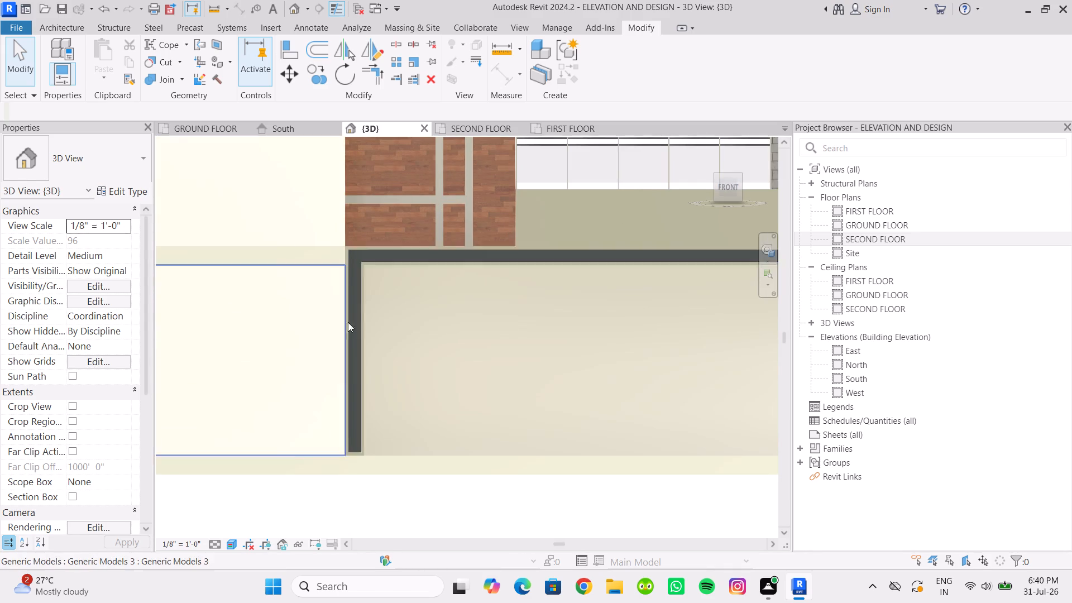
scroll(451, 374, "up", 3)
middle_click_drag(448, 377, 492, 312)
left_click(420, 521)
scroll(413, 489, "down", 4)
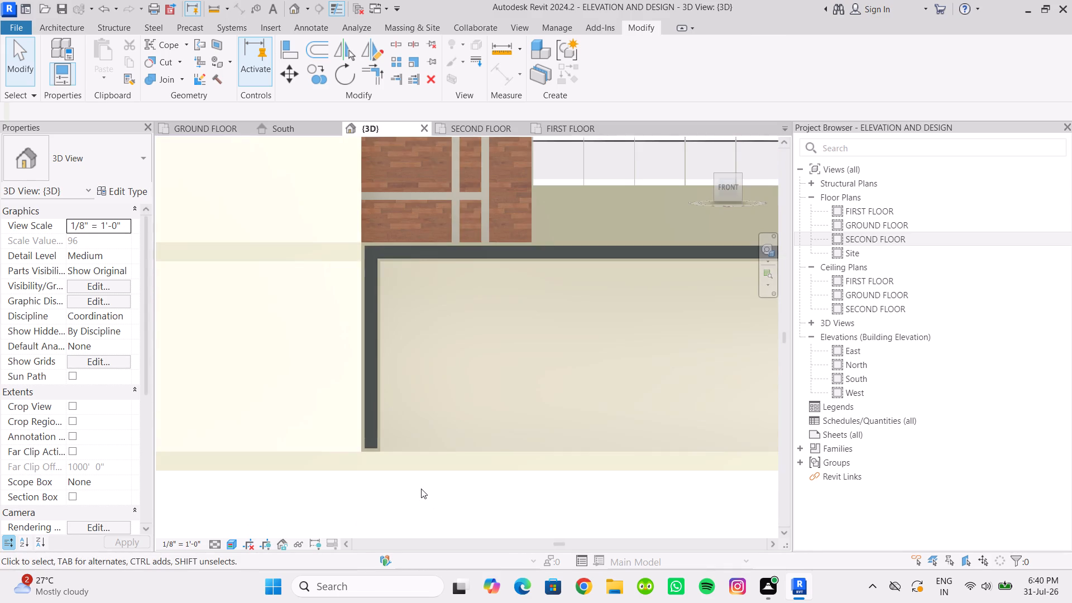
scroll(421, 489, "down", 5)
scroll(425, 492, "up", 1)
middle_click_drag(425, 492, 439, 470)
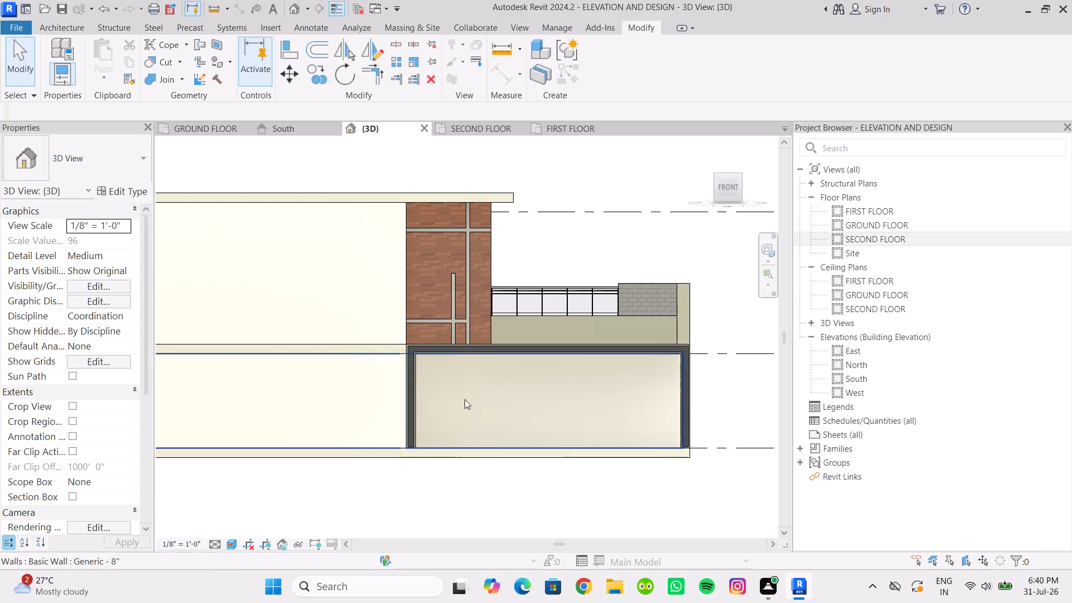
Inspect the painted frame's depth and side faces from the building's right side and from an oblique front angle.
scroll(448, 395, "down", 2)
middle_click_drag(449, 396, 417, 384, "shift")
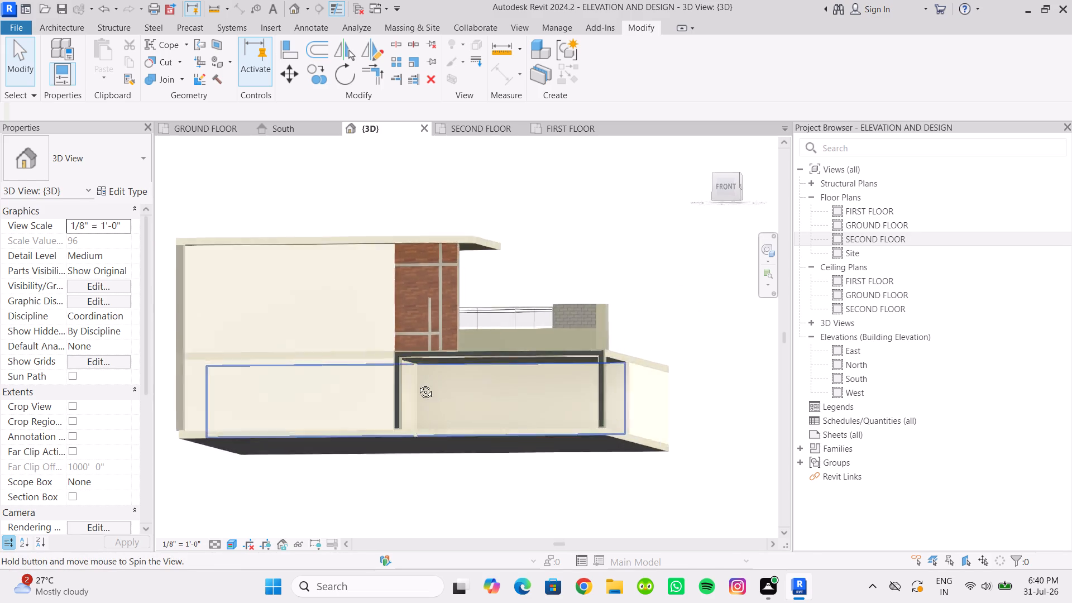
middle_click_drag(417, 384, 269, 405, "shift")
scroll(332, 381, "up", 8)
middle_click_drag(346, 394, 332, 387, "shift")
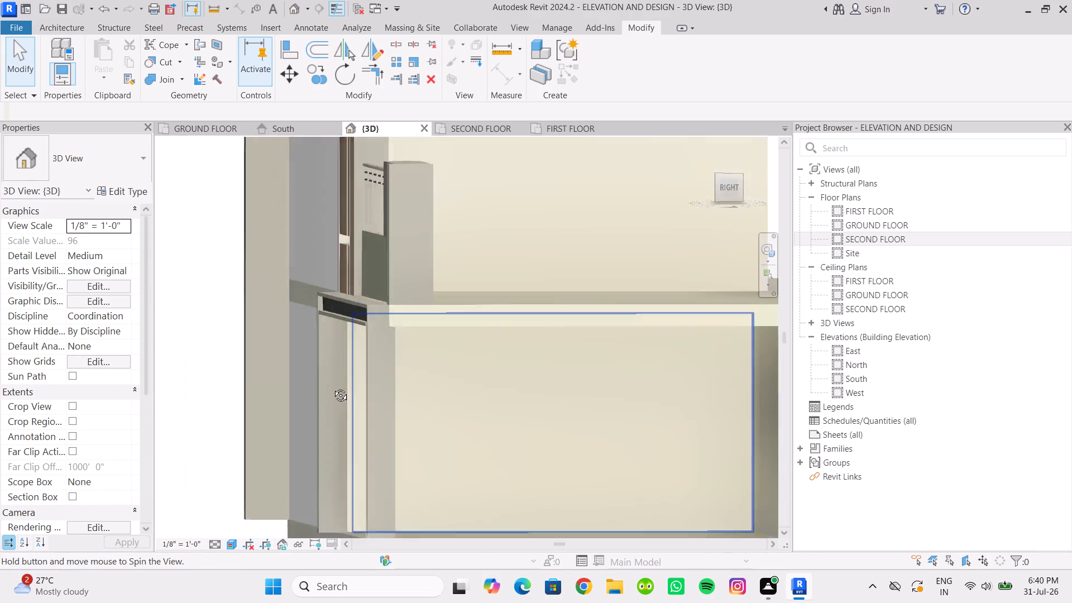
middle_click_drag(332, 387, 313, 373, "shift")
scroll(371, 409, "down", 3)
middle_click_drag(371, 416, 394, 462, "shift")
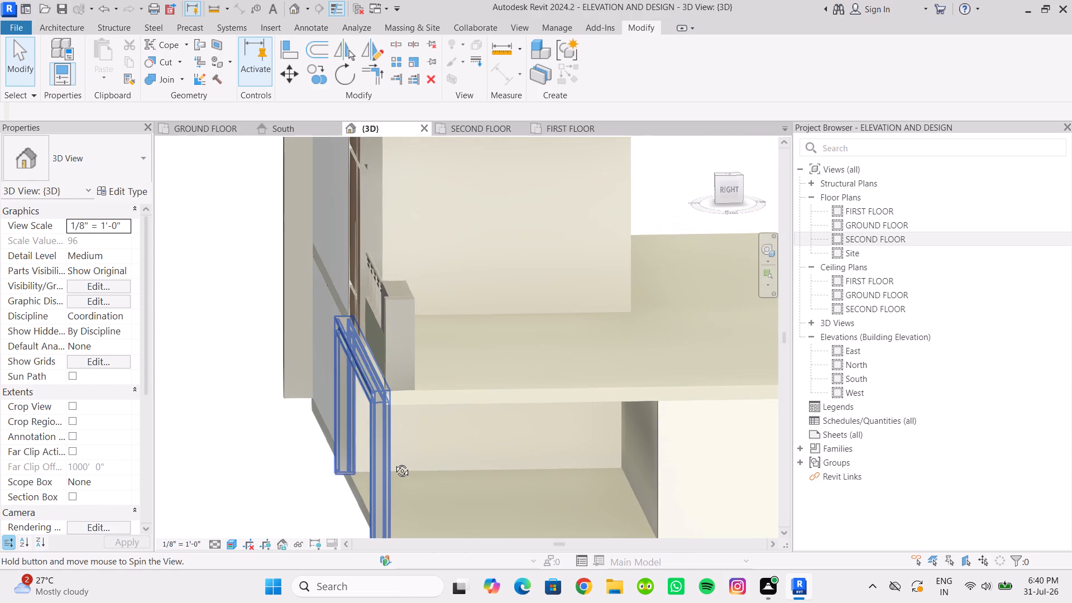
middle_click_drag(394, 462, 537, 462, "shift")
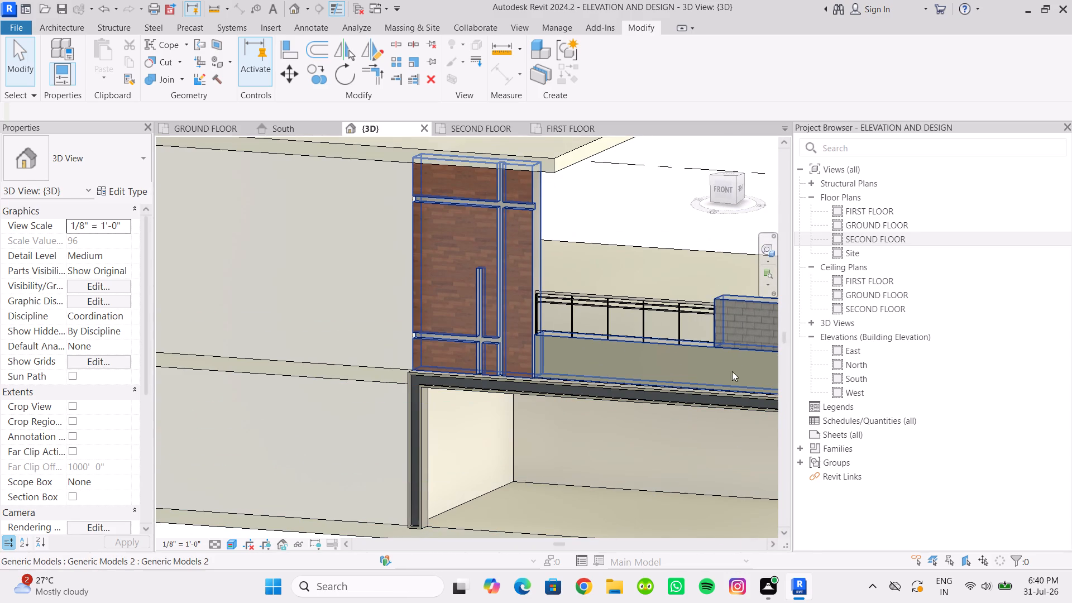
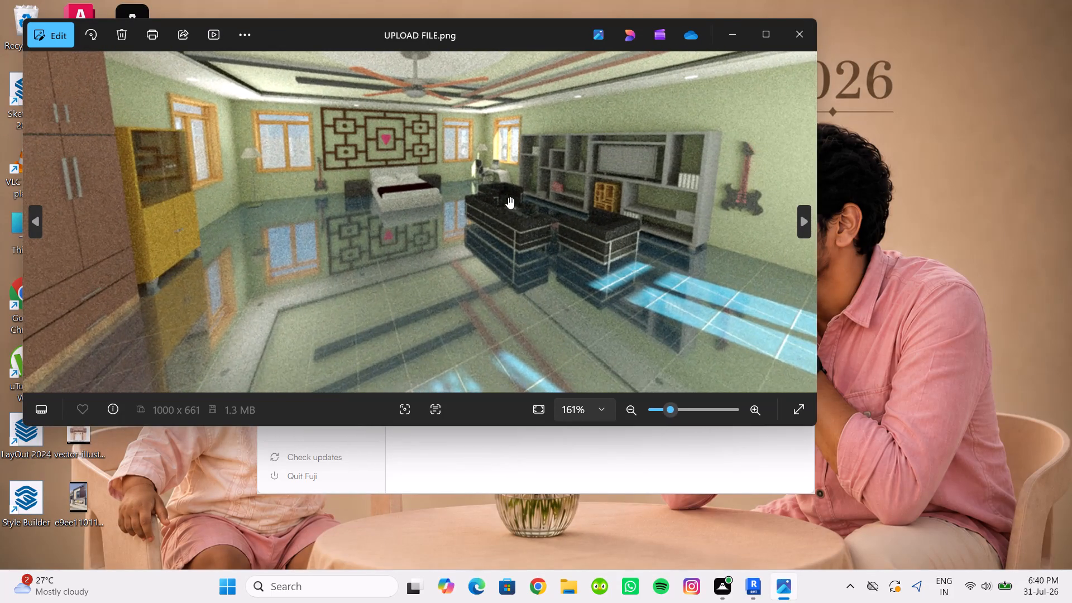
Examine the rendered bedroom interior in UPLOAD FILE.png up close and as a whole, including ceiling, furniture and floor.
middle_click_drag(508, 197, 505, 230)
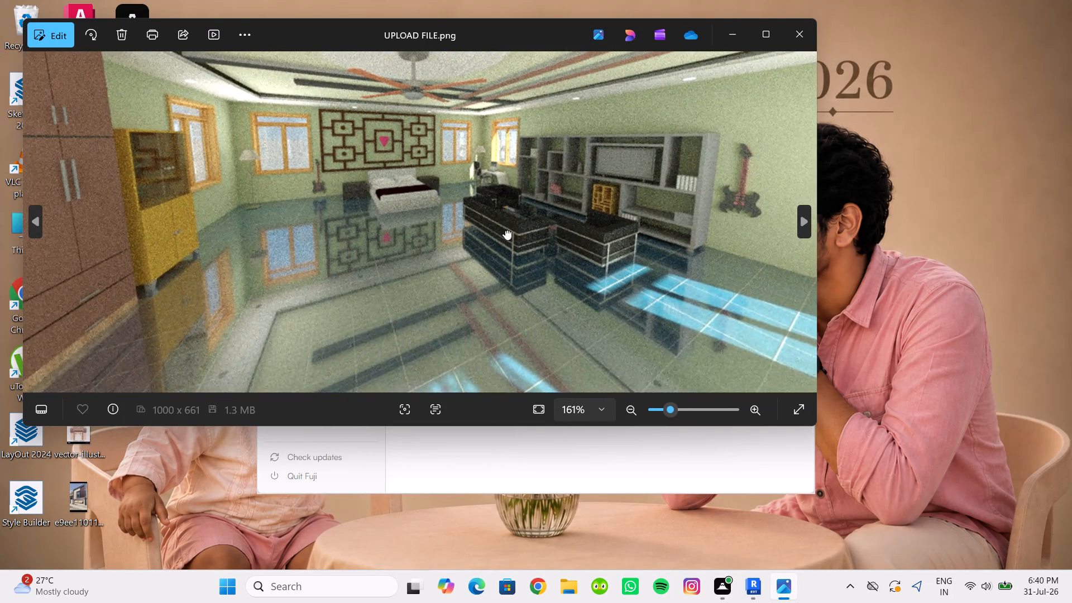
middle_click_drag(505, 230, 490, 264)
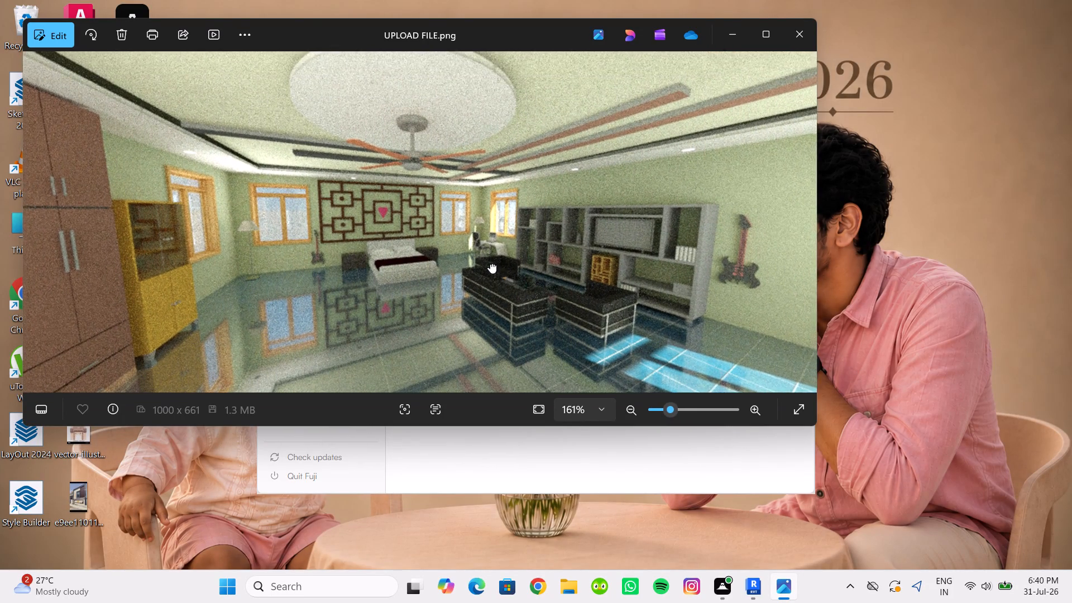
middle_click_drag(490, 264, 466, 228)
scroll(472, 248, "up", 4)
scroll(472, 229, "down", 7)
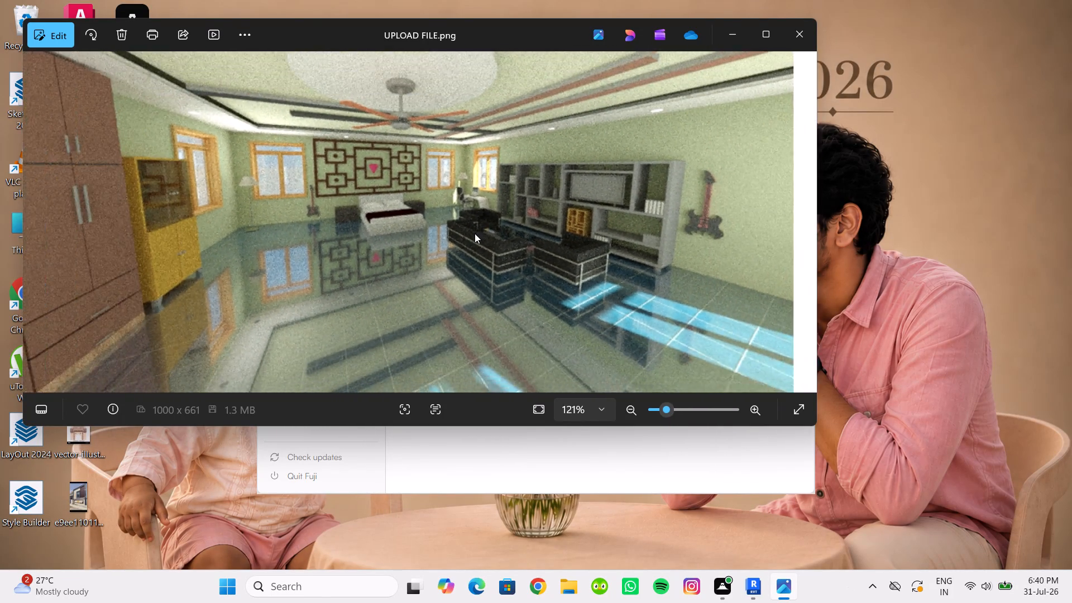
scroll(475, 233, "down", 9)
scroll(464, 257, "up", 7)
middle_click_drag(463, 257, 506, 291)
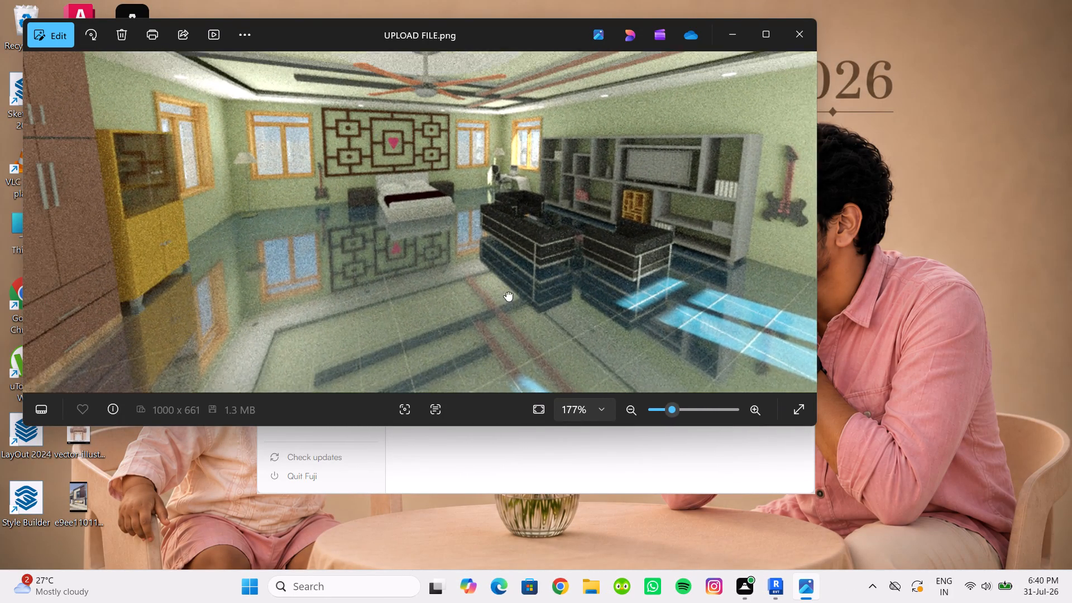
middle_click_drag(506, 291, 524, 320)
scroll(456, 226, "down", 10)
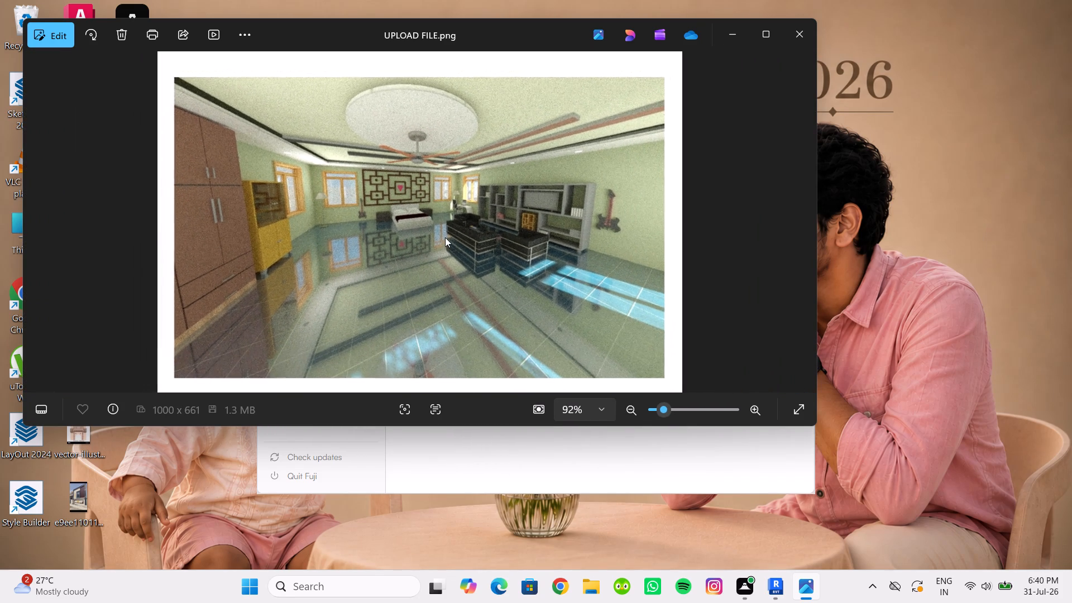
scroll(435, 253, "up", 1)
scroll(435, 253, "down", 4)
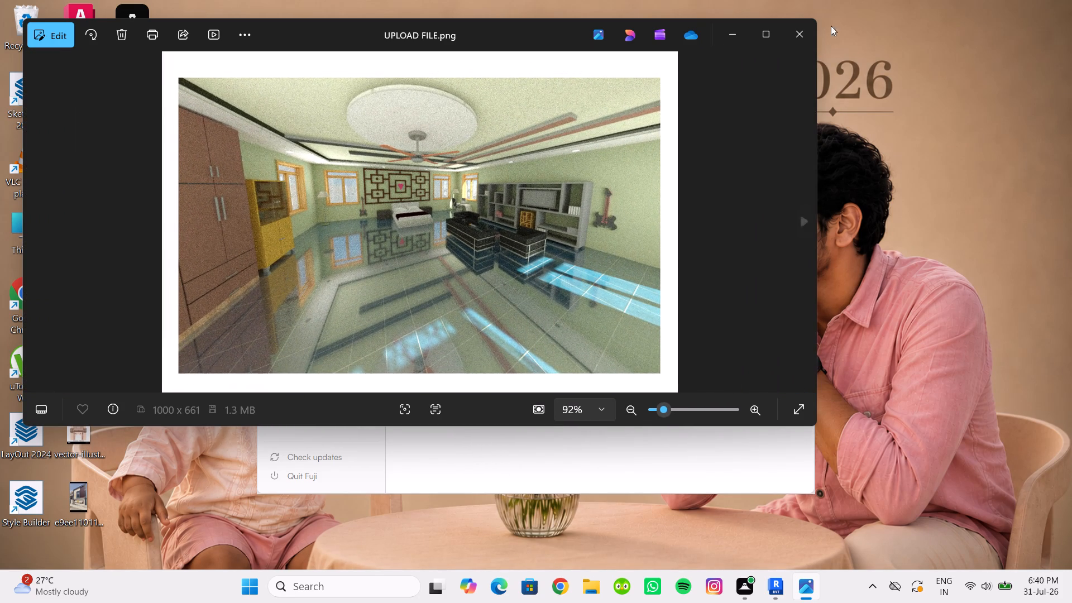
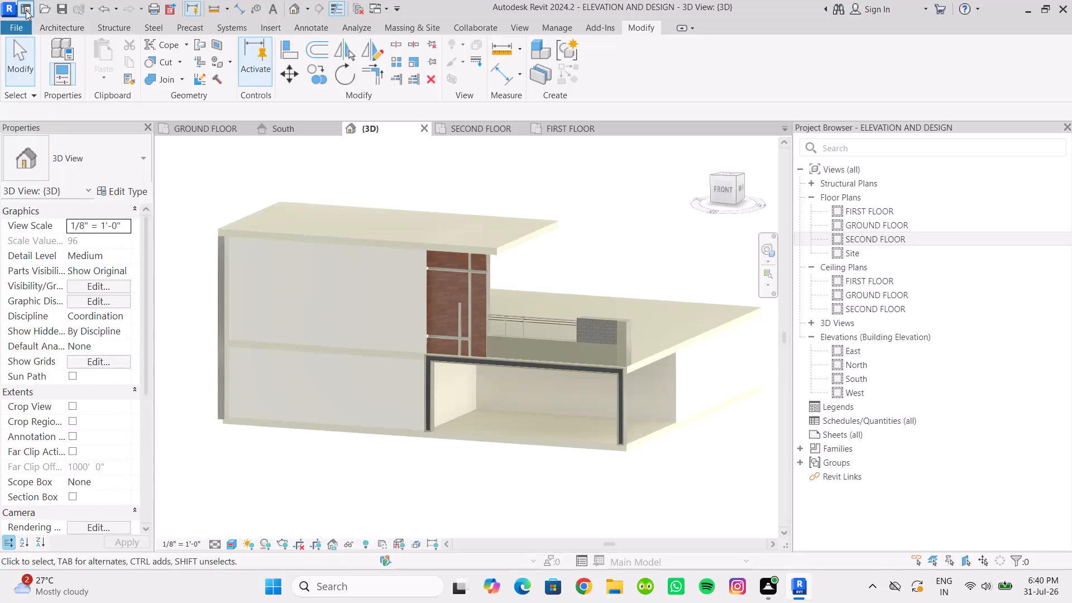
Open the recent model CEILING PLAN AND ELEVATION and view the house exterior from the front in 3D.
left_click(26, 10)
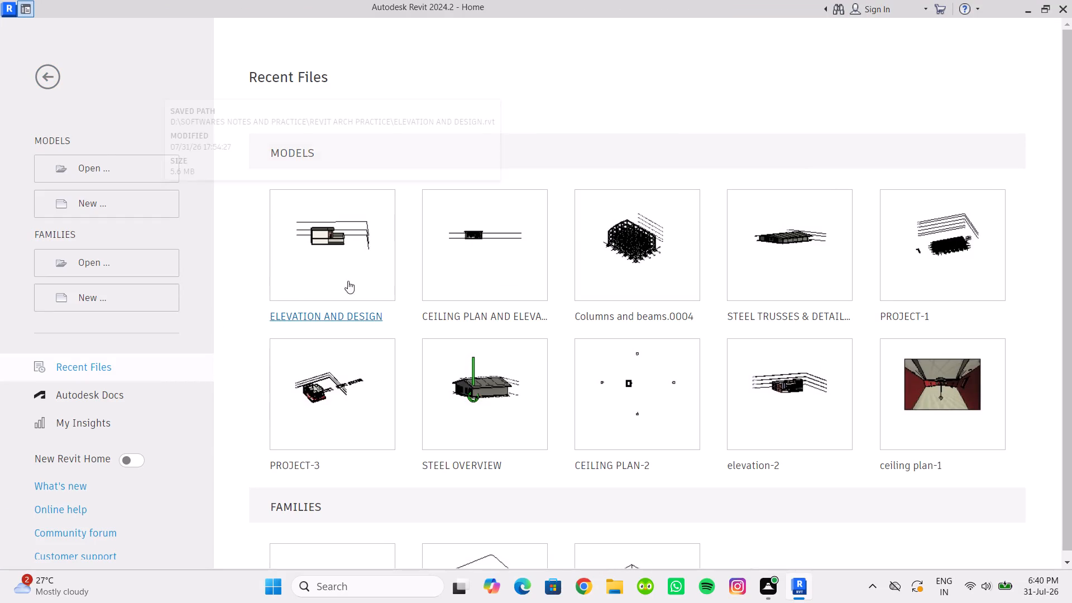
left_click(478, 314)
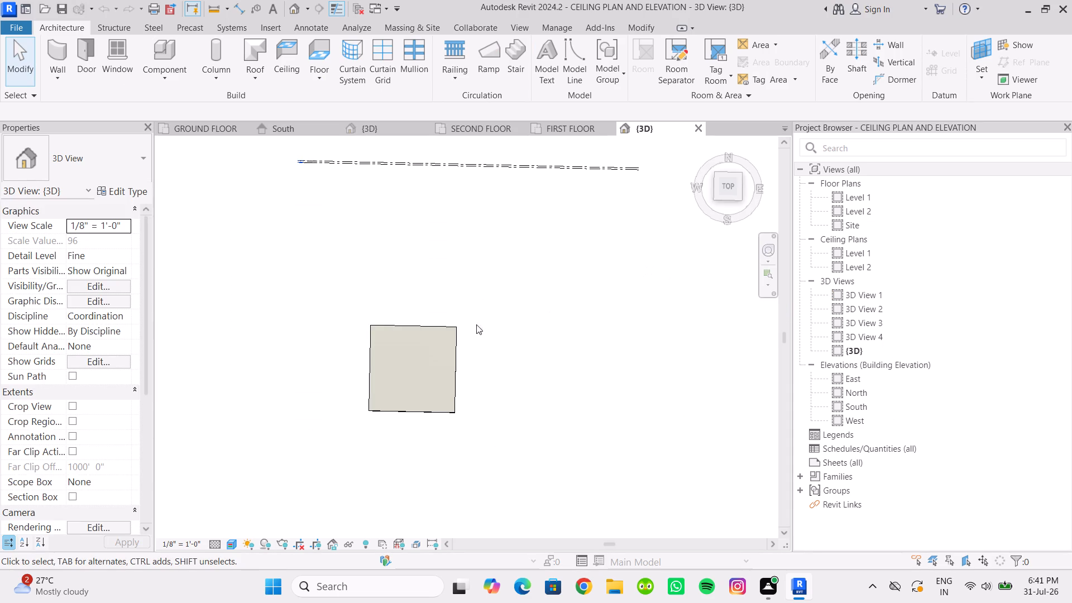
scroll(478, 361, "down", 4)
scroll(478, 365, "up", 4)
middle_click_drag(478, 365, 492, 186)
scroll(478, 365, "up", 1)
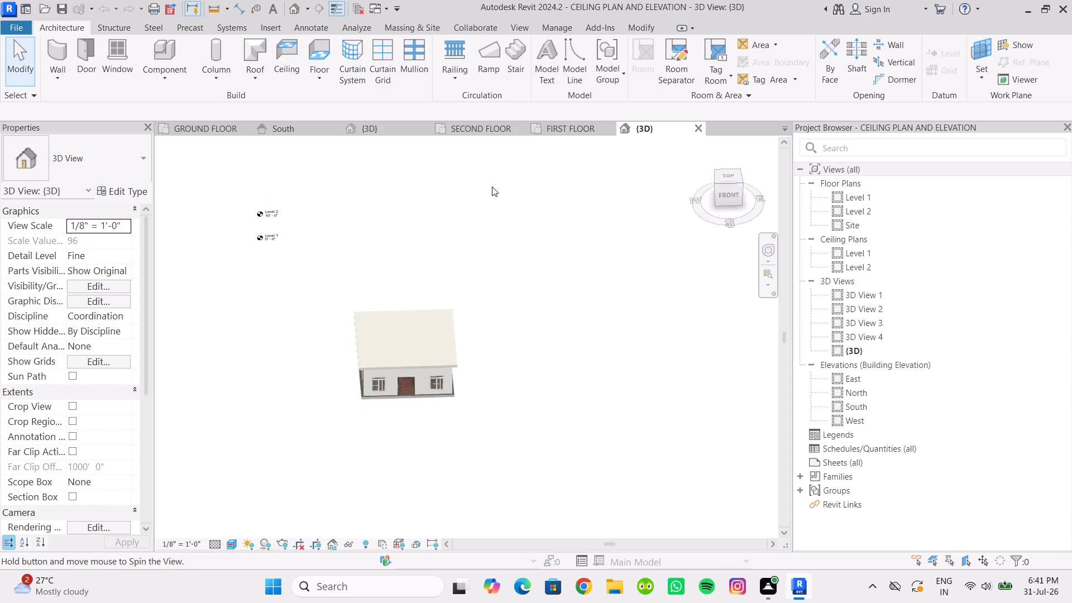
middle_click_drag(492, 186, 487, 186)
Open 3D View 1 and examine the bedroom interior, turning the camera towards the bed wall, ceiling, furniture and floor.
double_click(886, 300)
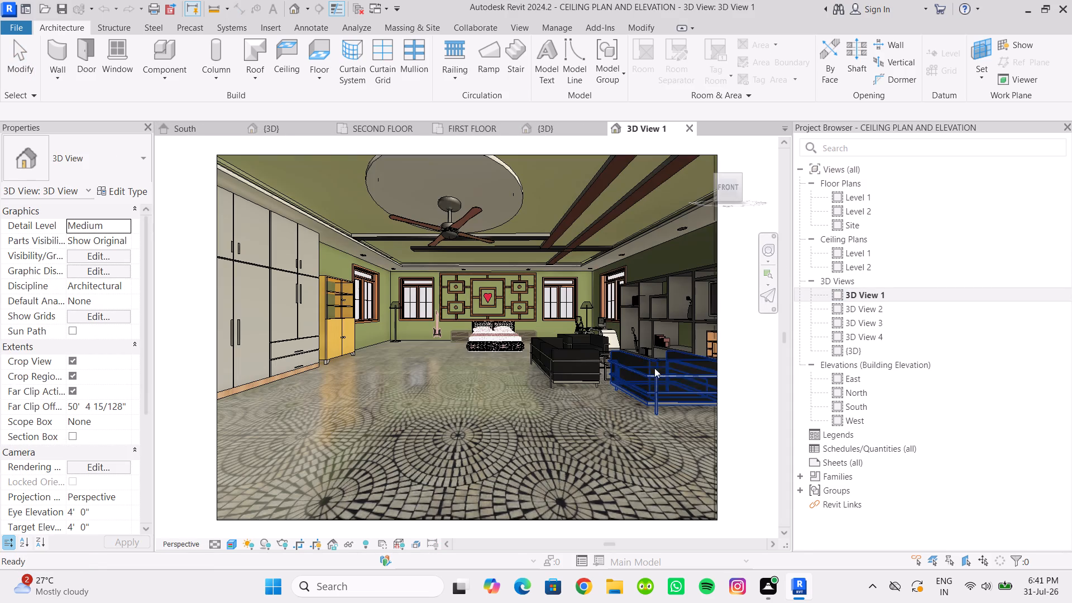
scroll(550, 385, "down", 2)
middle_click_drag(548, 384, 560, 393, "shift")
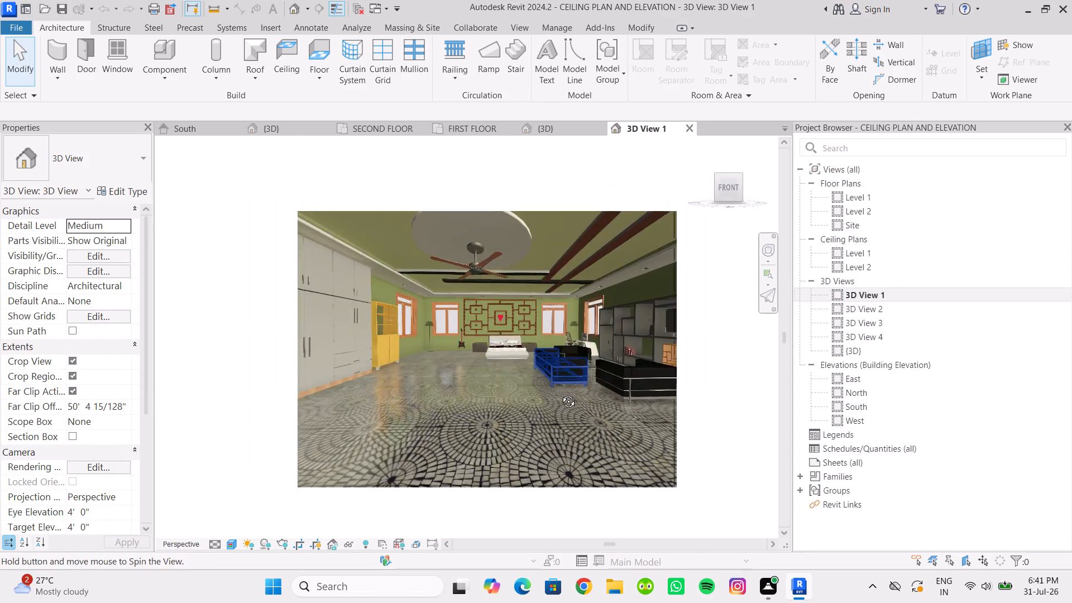
middle_click_drag(560, 393, 634, 353, "shift")
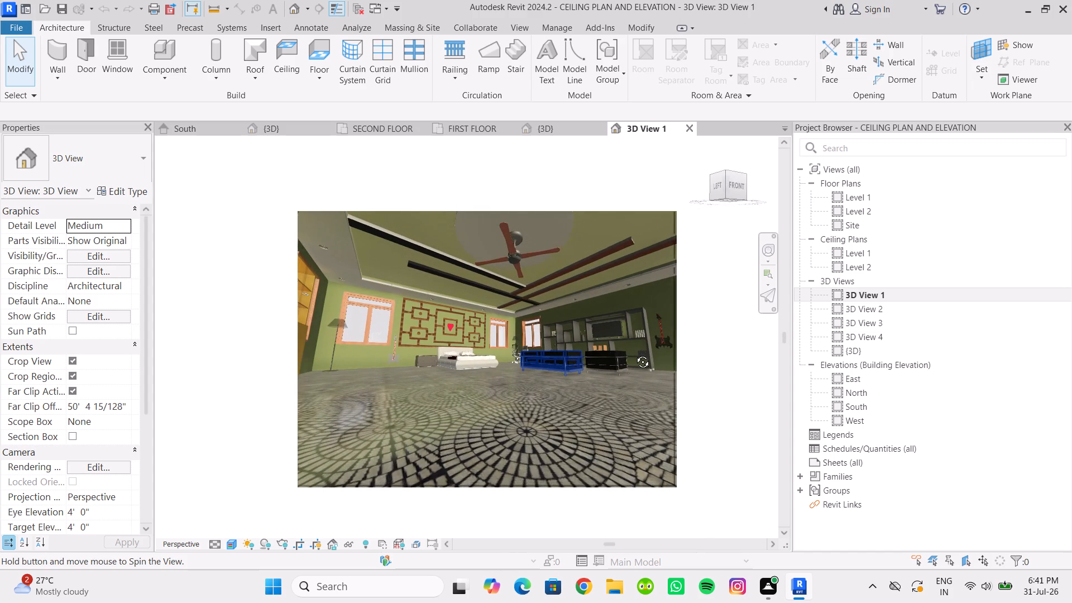
middle_click_drag(634, 353, 635, 384, "shift")
left_click(244, 404)
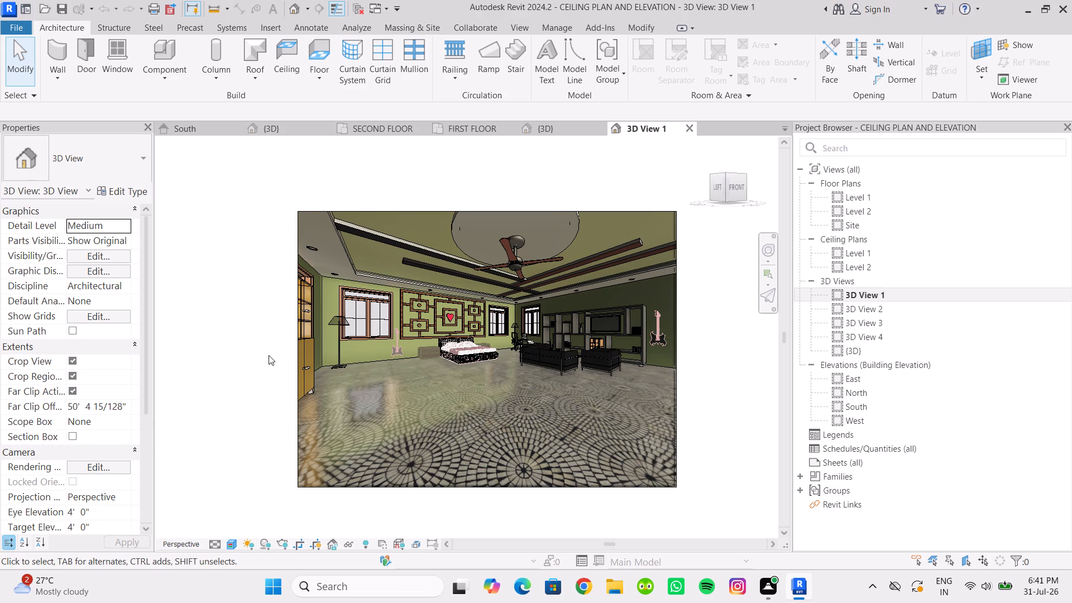
scroll(473, 419, "down", 2)
scroll(471, 363, "up", 7)
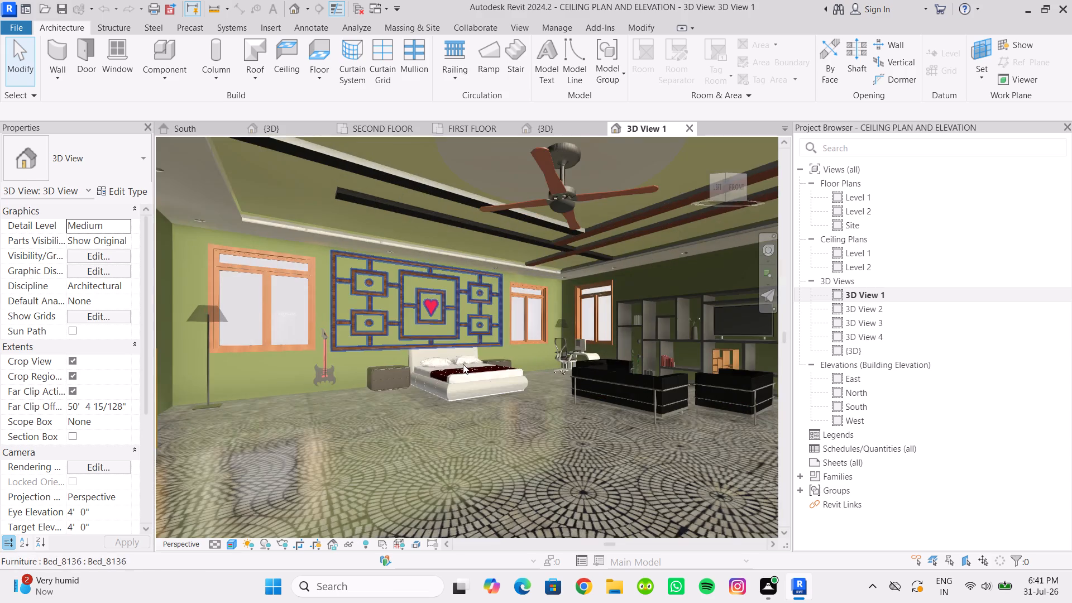
scroll(461, 384, "up", 8)
scroll(471, 434, "down", 11)
middle_click_drag(474, 427, 470, 375)
scroll(460, 441, "down", 3)
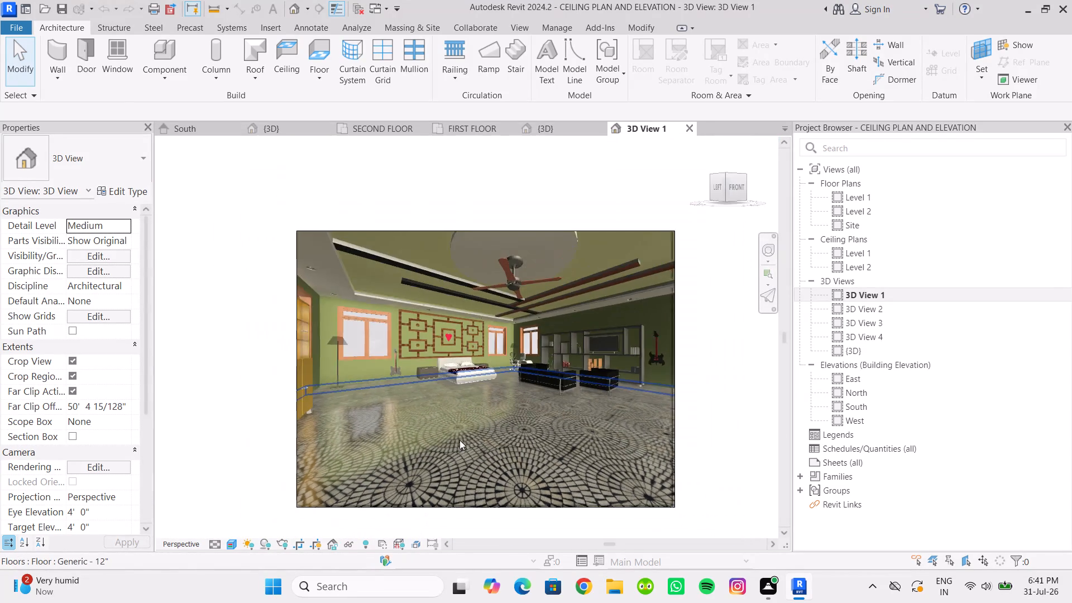
middle_click_drag(460, 440, 458, 411)
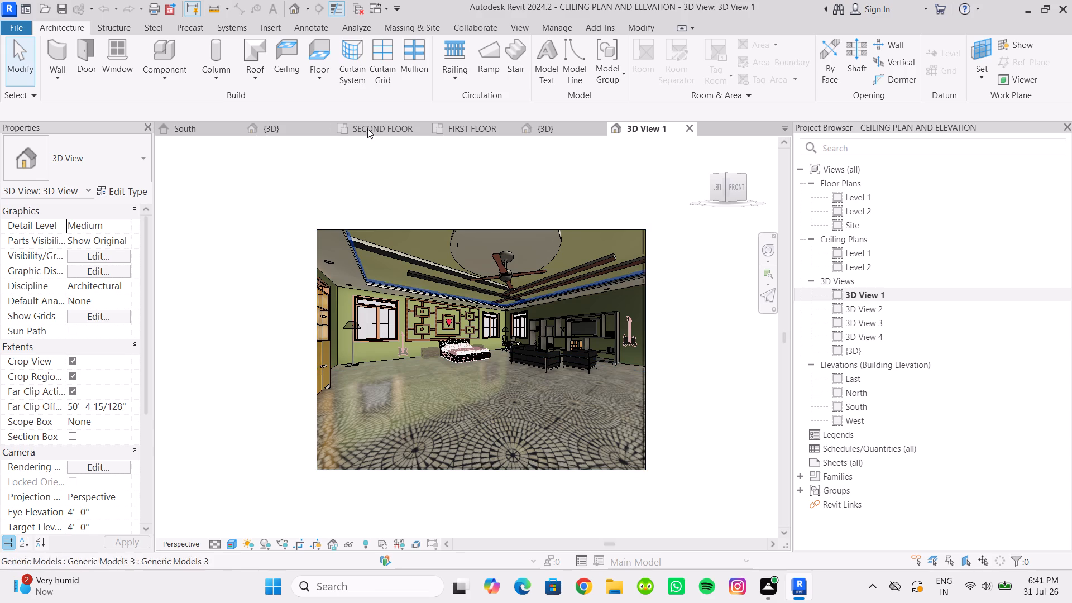
Close 3D View 1 and the {3D} view of CEILING PLAN AND ELEVATION to return to ELEVATION AND DESIGN.
left_click(688, 128)
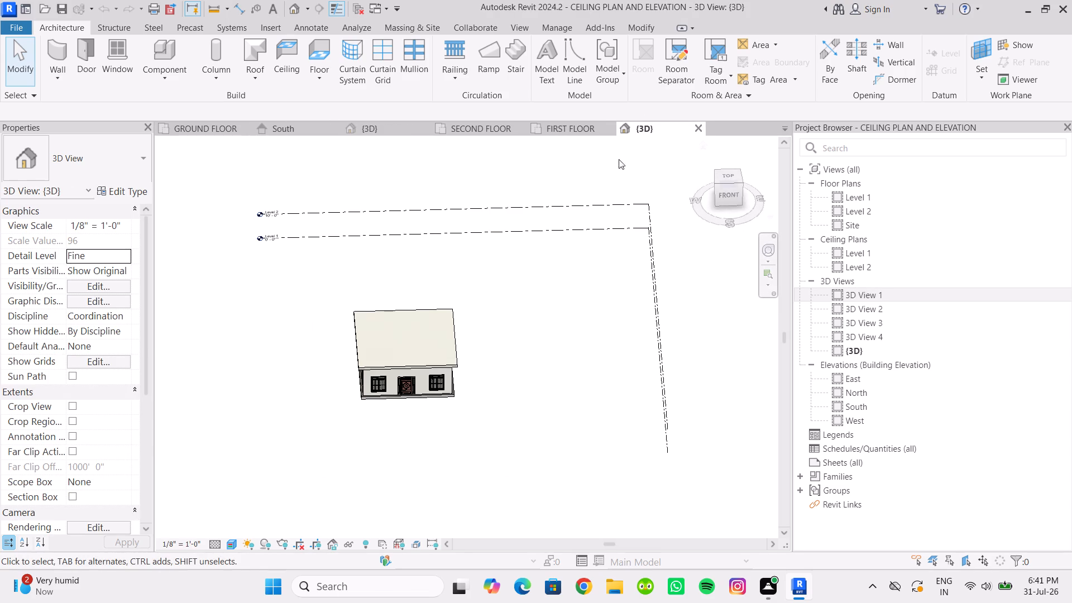
left_click(697, 128)
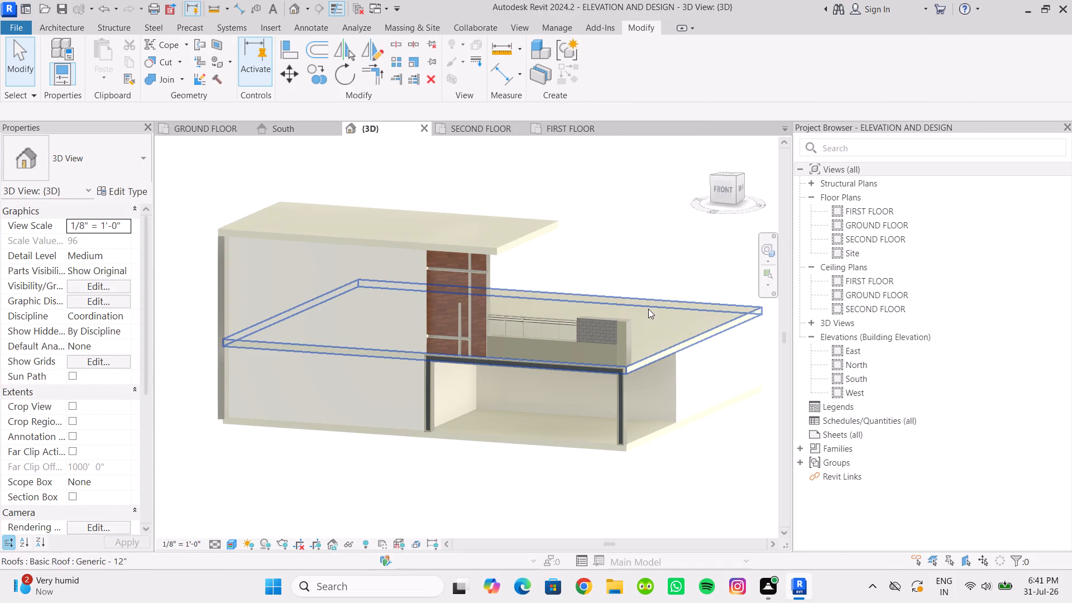
Examine the front and right side of the ELEVATION AND DESIGN building in 3D, including its balcony and overhanging roofs.
scroll(344, 481, "down", 2)
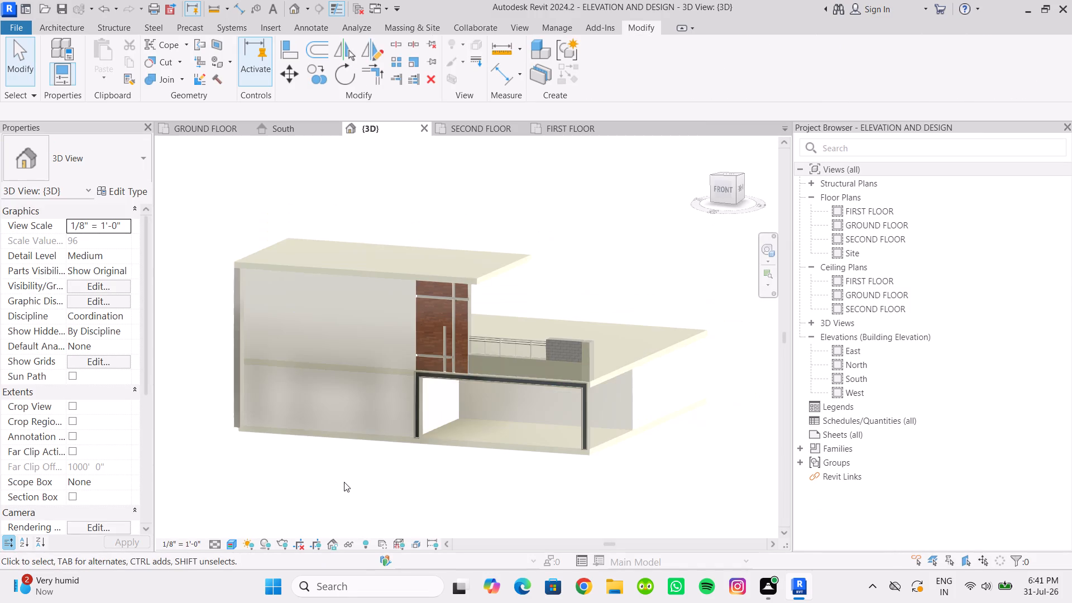
middle_click_drag(427, 469, 494, 440, "shift")
scroll(494, 440, "up", 3)
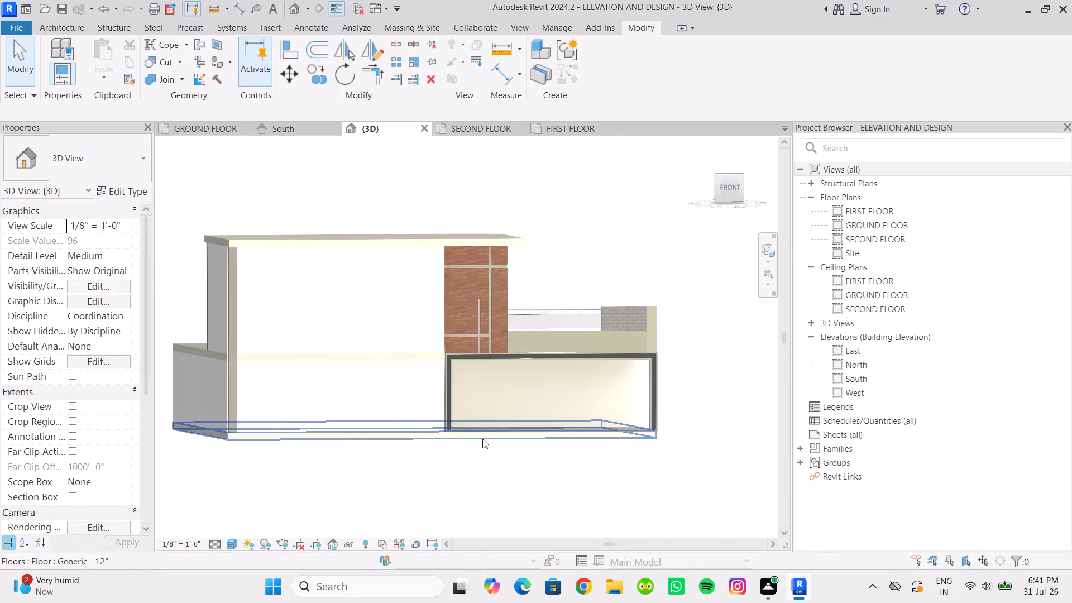
middle_click_drag(481, 439, 351, 453)
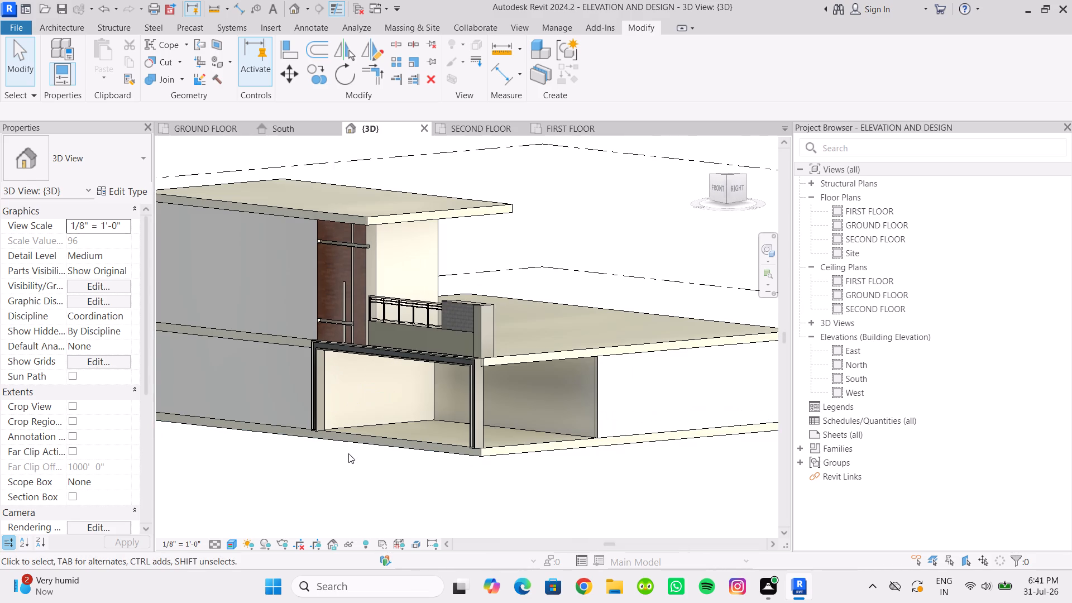
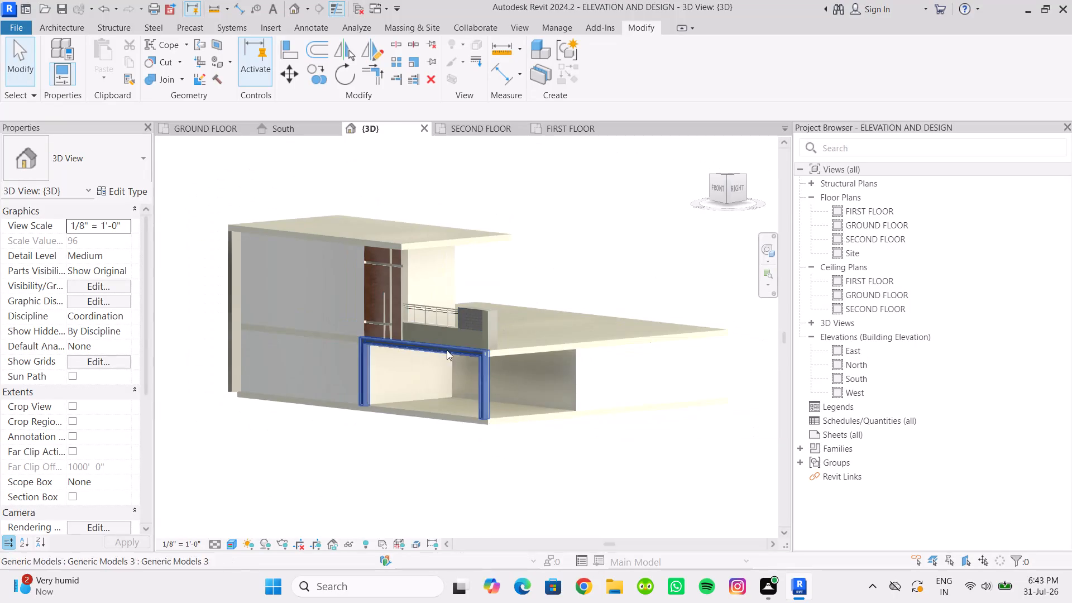
Reduce the depth of the ground-floor opening's generic model frame so its inner face aligns with the floor slab's front edge.
scroll(415, 362, "up", 4)
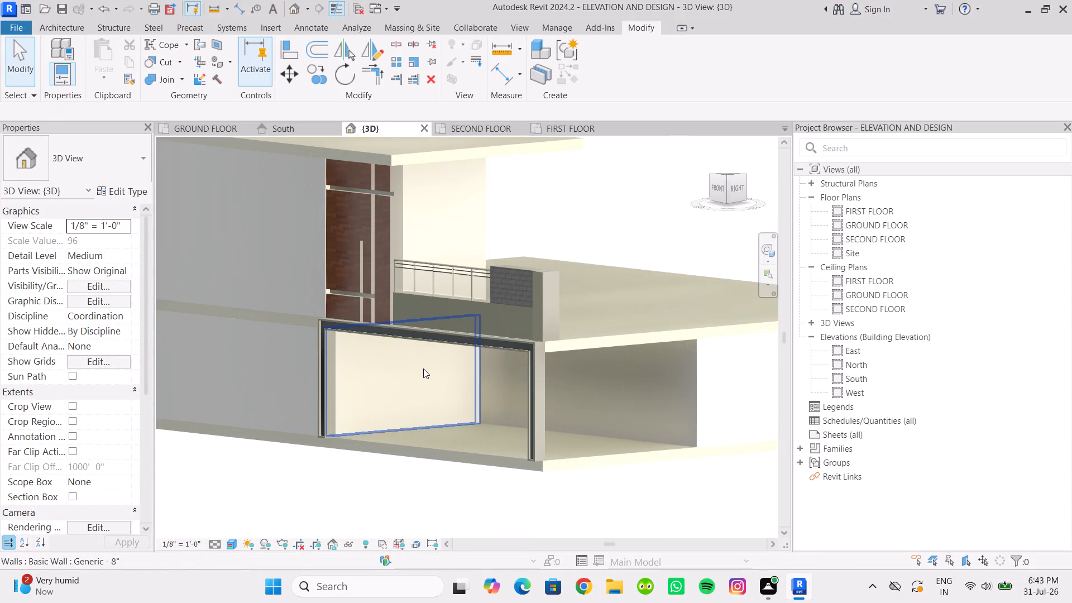
scroll(357, 394, "up", 4)
middle_click_drag(344, 410, 251, 404, "shift")
scroll(326, 477, "up", 9)
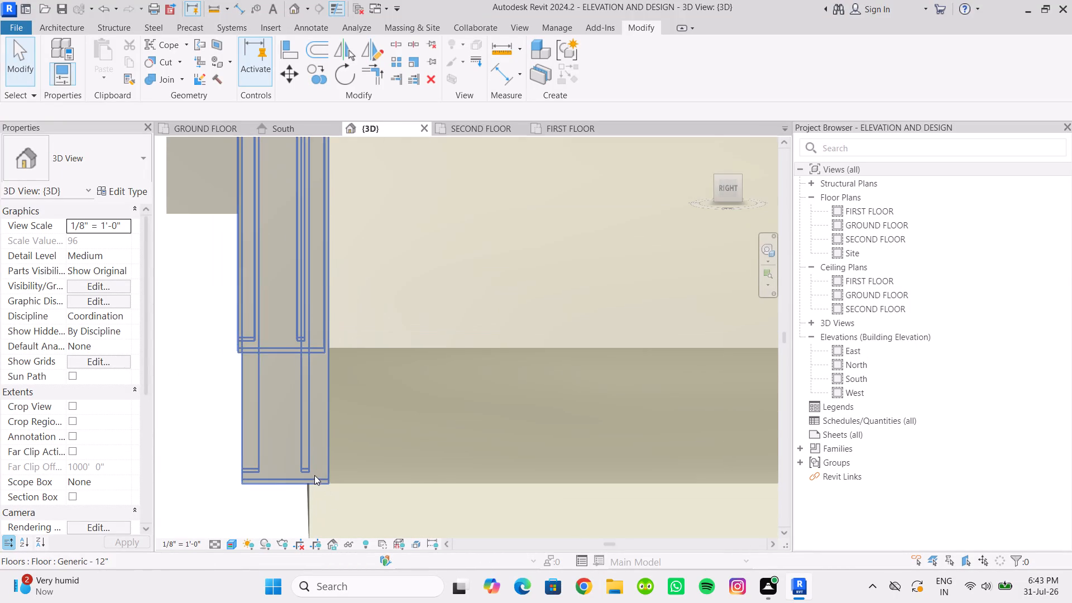
left_click(314, 475)
scroll(332, 487, "up", 4)
scroll(326, 466, "down", 5)
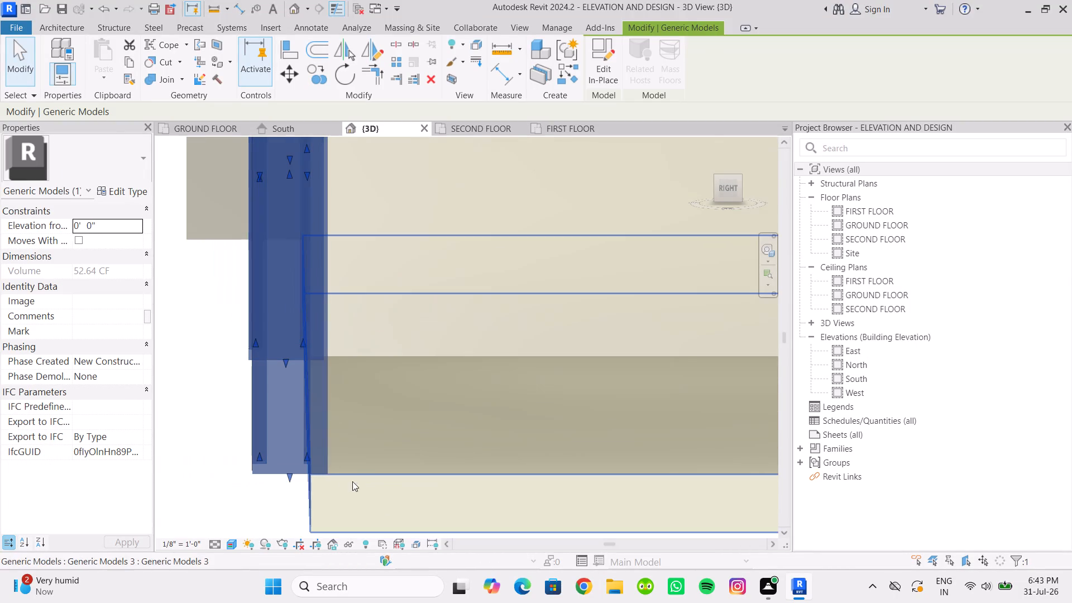
scroll(355, 484, "down", 3)
left_click_drag(342, 229, 339, 230)
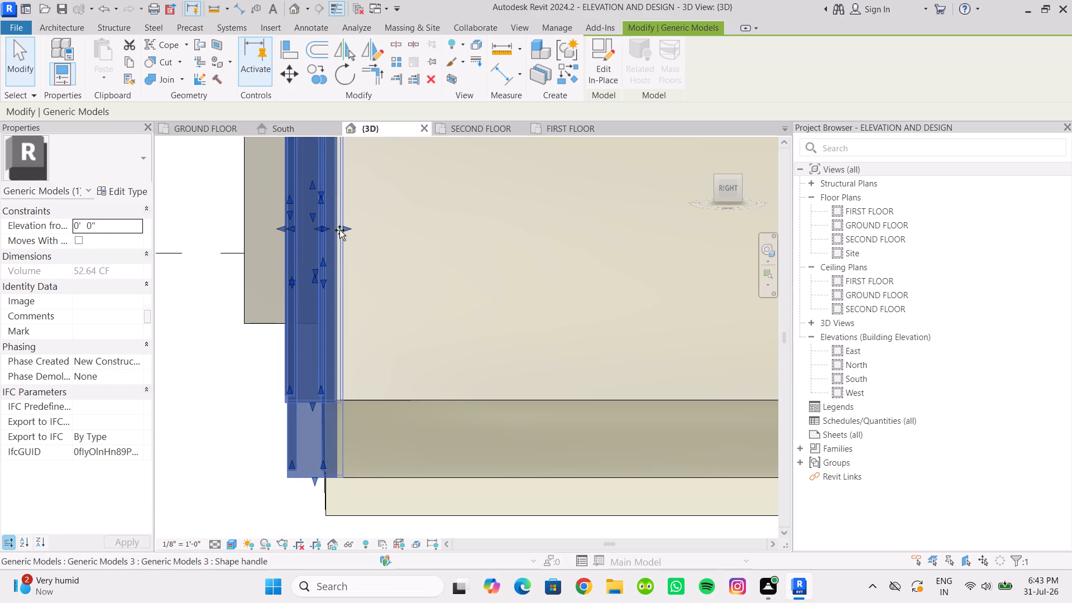
left_click_drag(339, 230, 332, 481)
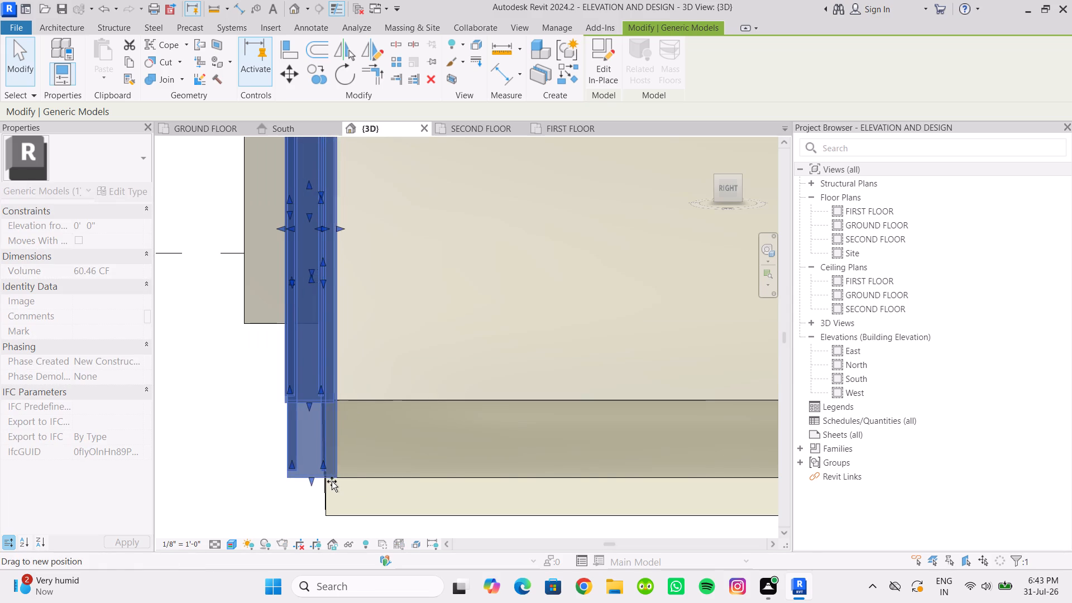
left_click_drag(332, 481, 324, 481)
left_click(303, 506)
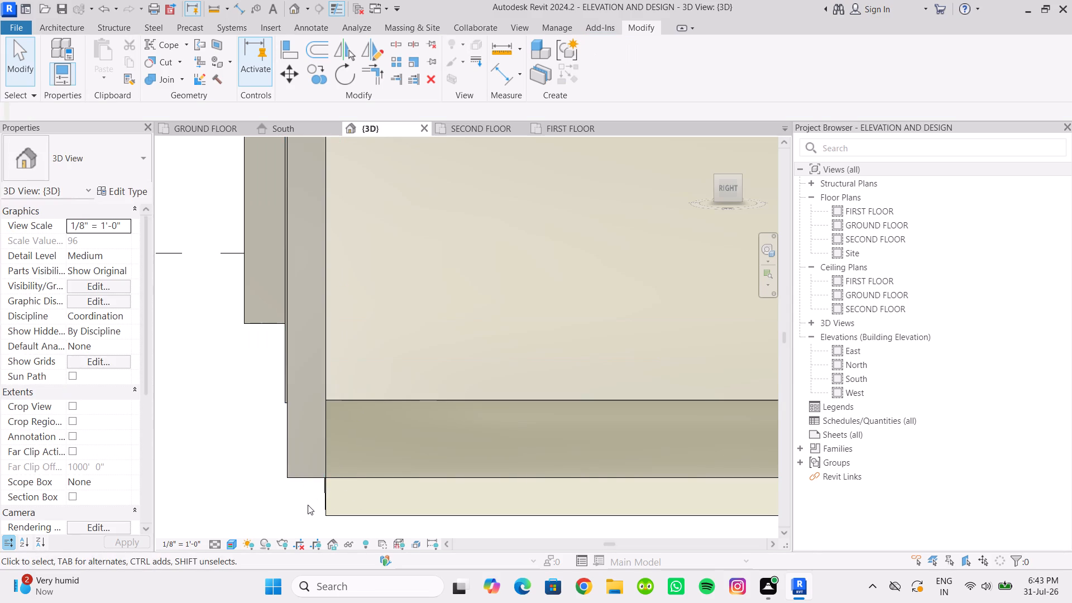
Examine the ground-floor frame from the front and right side, checking how it meets the slabs and side wall.
middle_click_drag(308, 505, 374, 510, "shift")
scroll(367, 500, "down", 4, "shift")
middle_click_drag(352, 486, 395, 496)
scroll(381, 500, "down", 1)
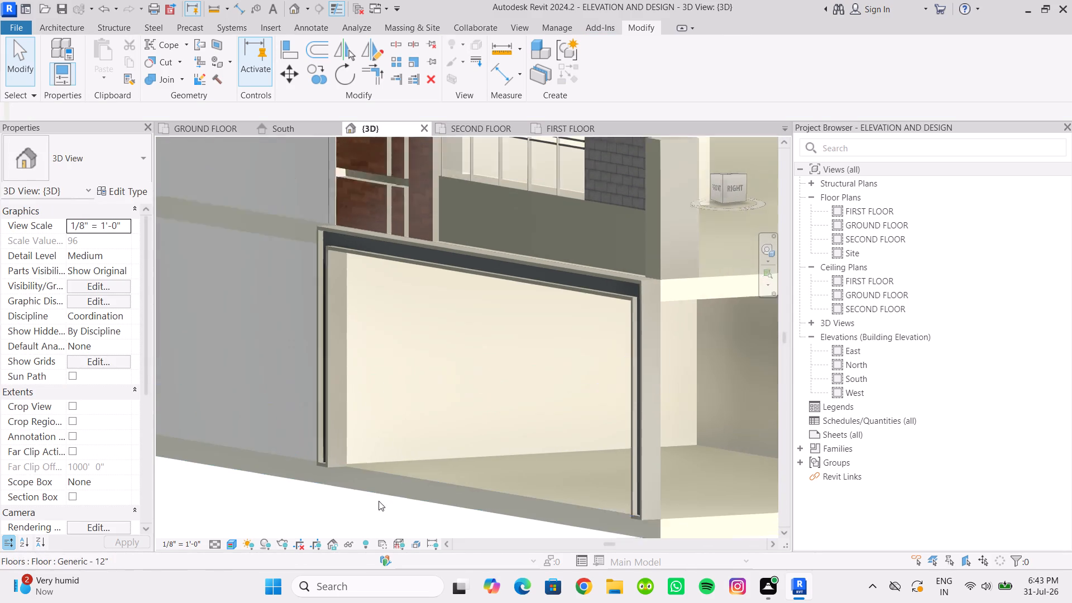
scroll(379, 501, "down", 1)
middle_click_drag(372, 502, 316, 478)
middle_click_drag(319, 485, 252, 480)
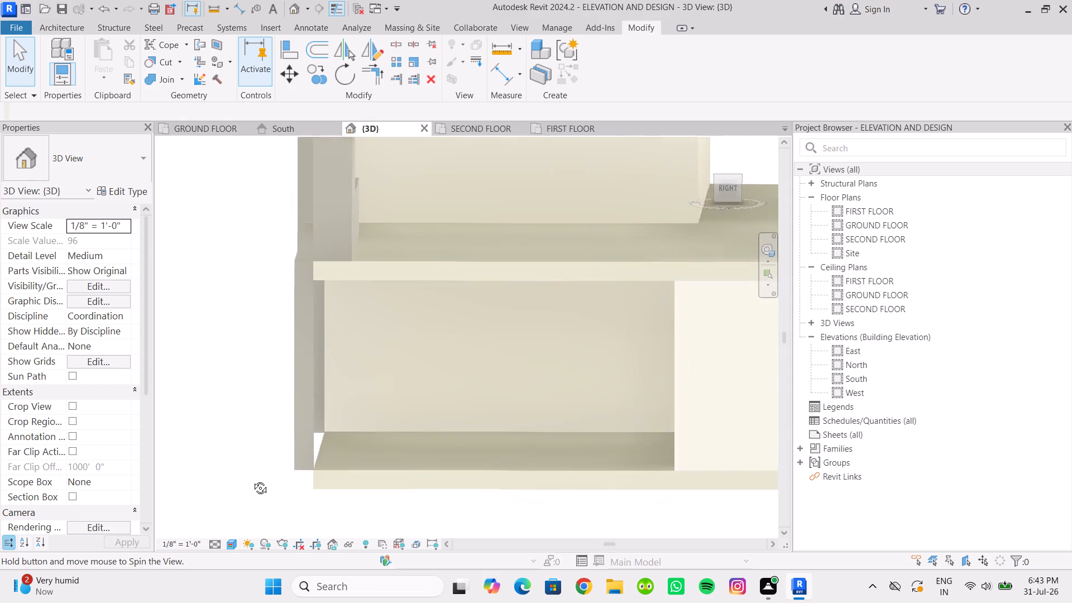
middle_click_drag(252, 480, 260, 489)
middle_click_drag(283, 478, 271, 476)
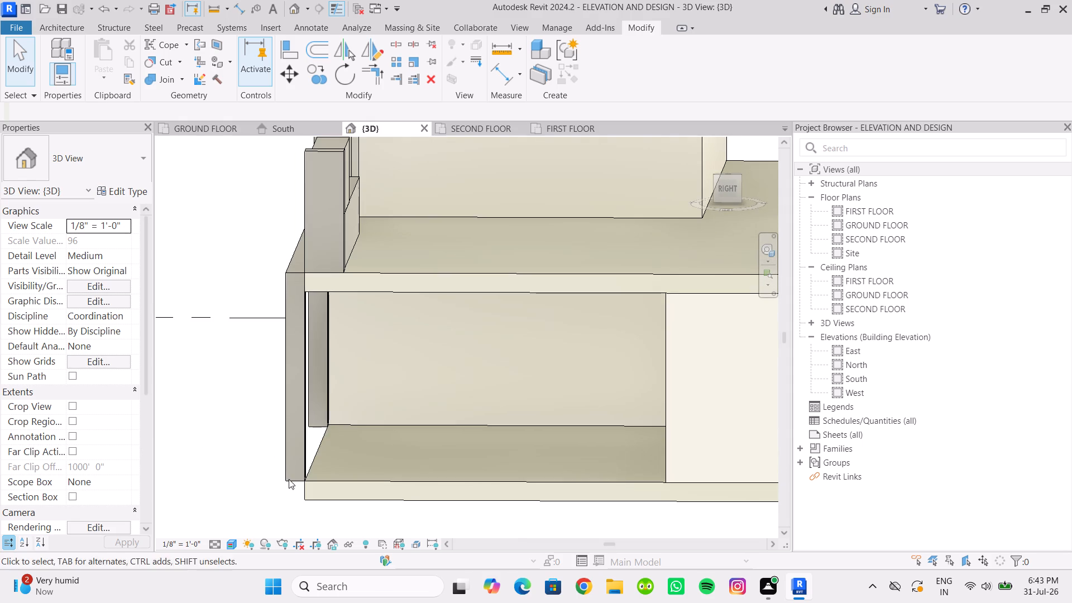
scroll(276, 473, "down", 1)
middle_click_drag(276, 473, 293, 482)
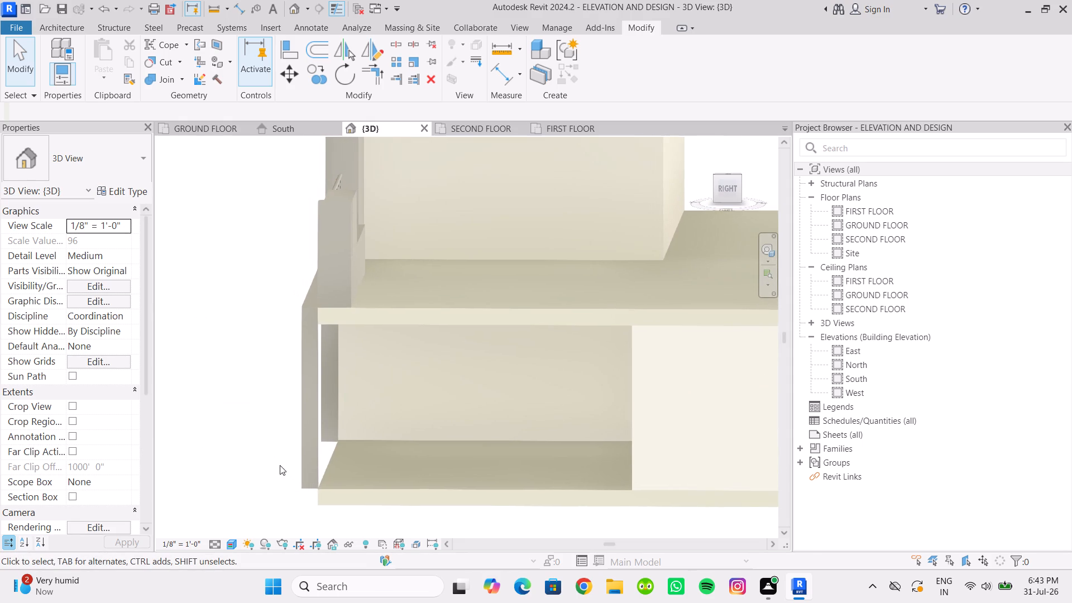
scroll(279, 459, "down", 1)
middle_click_drag(279, 461, 281, 437)
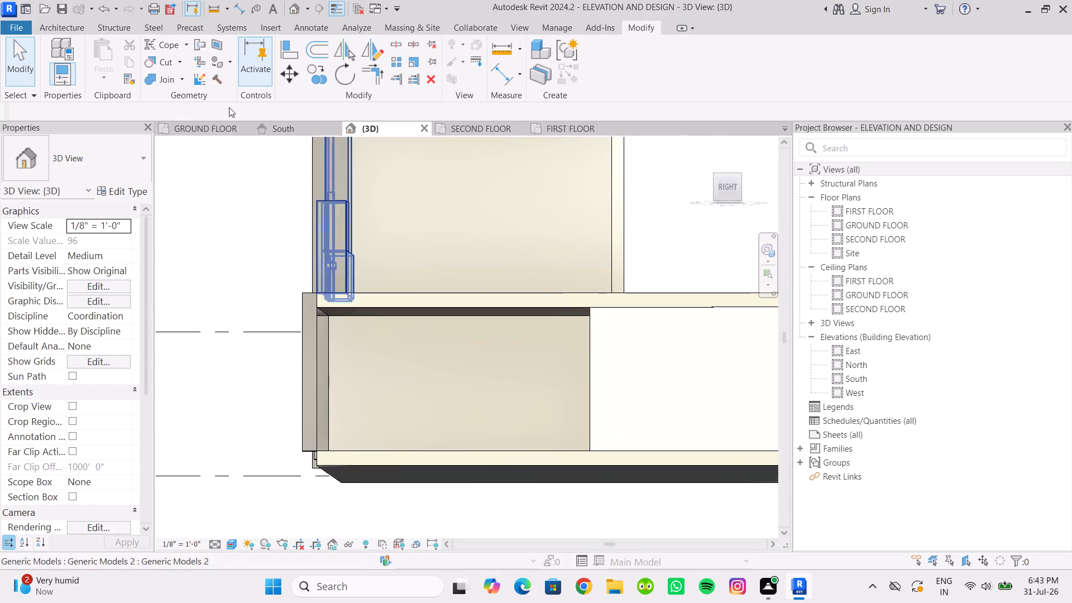
Create an in-place component in the Generic Models category, keeping the name Generic Models 4.
left_click(74, 28)
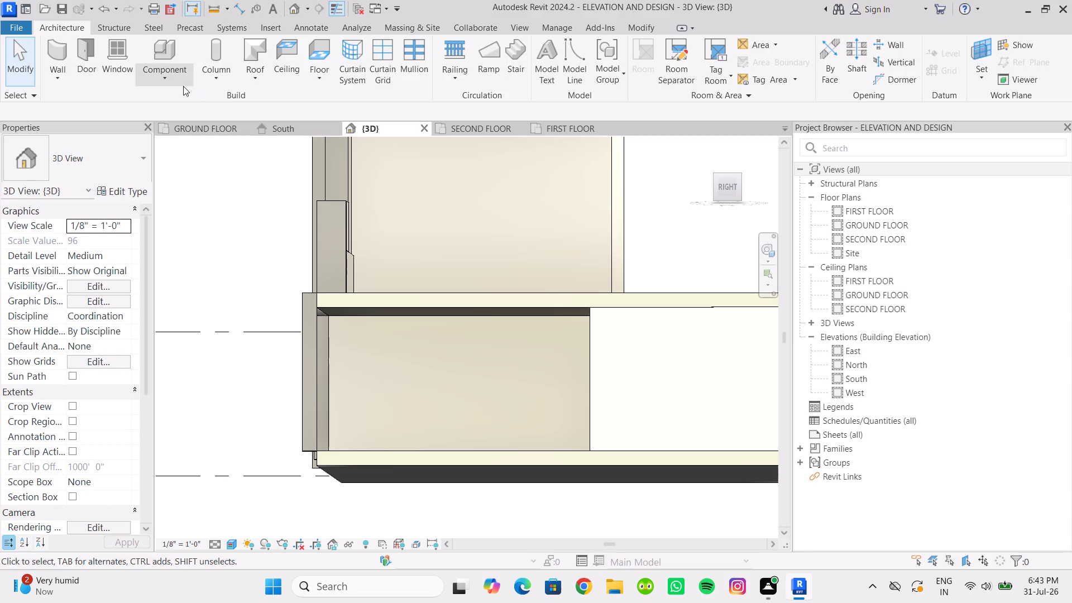
left_click(175, 80)
left_click(186, 127)
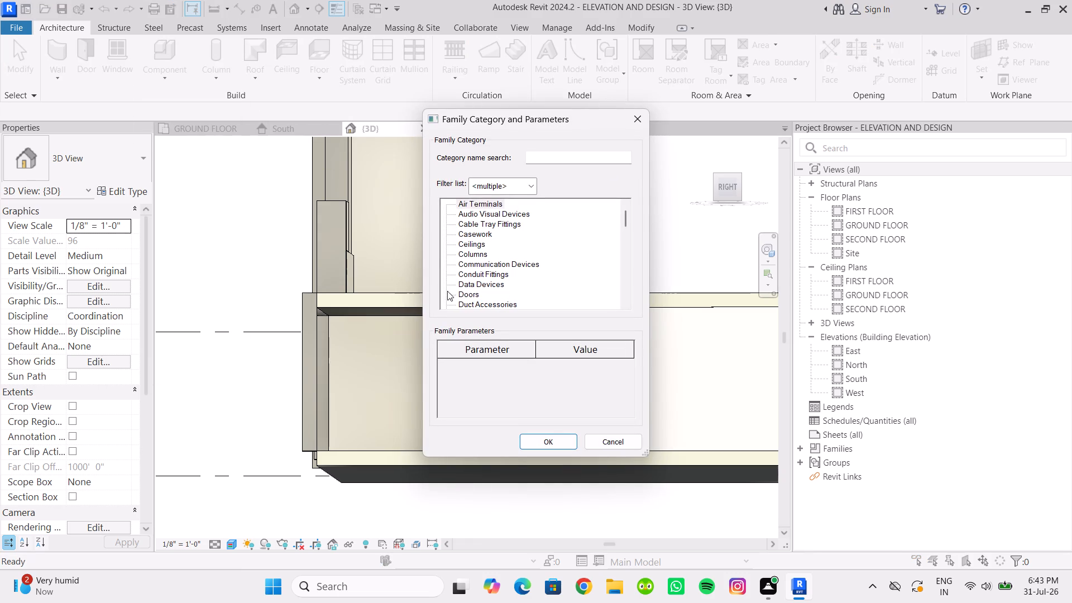
scroll(463, 273, "down", 15)
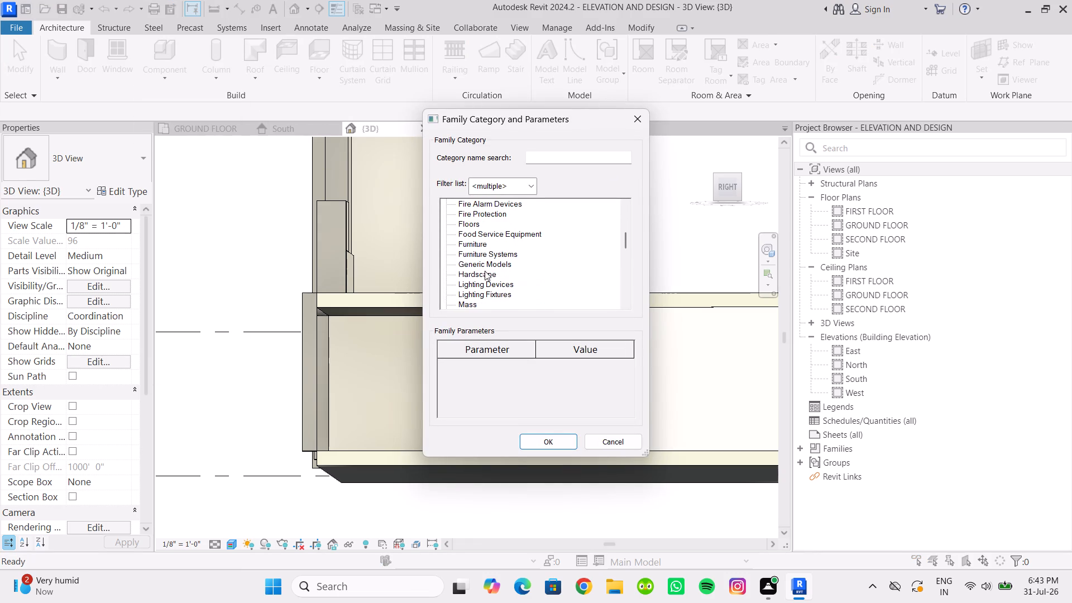
left_click(489, 262)
left_click(538, 440)
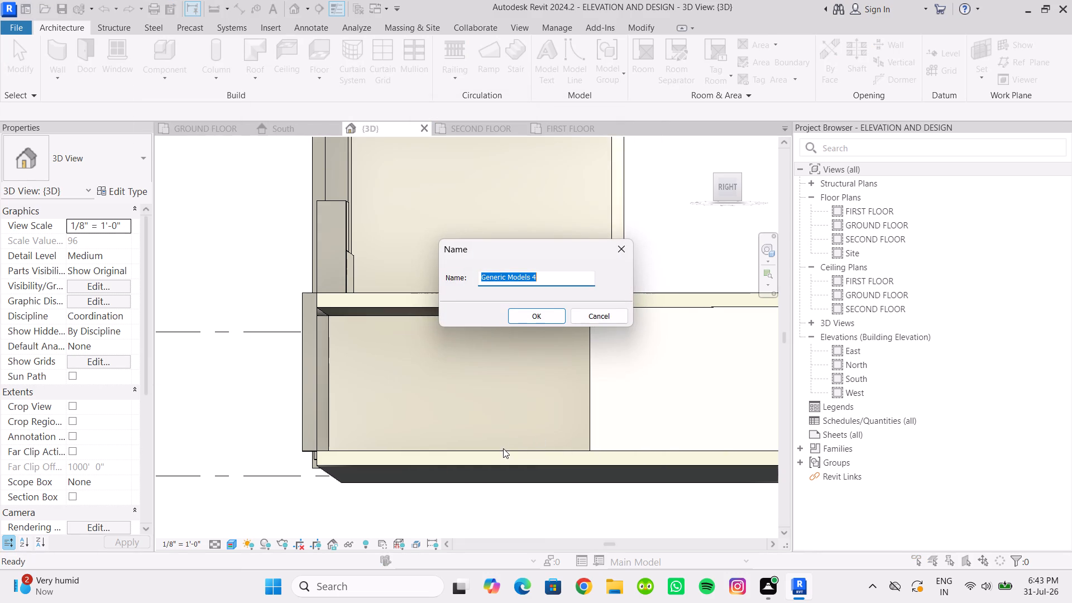
left_click(530, 319)
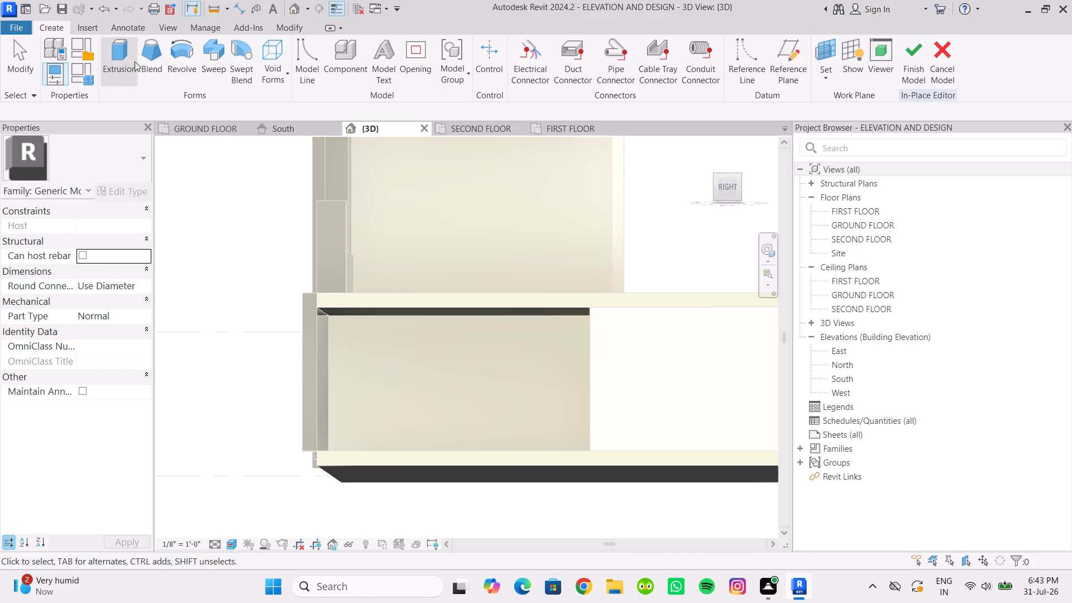
Start an extrusion and set its work plane to the side wall's face inside the ground-floor opening.
left_click(124, 61)
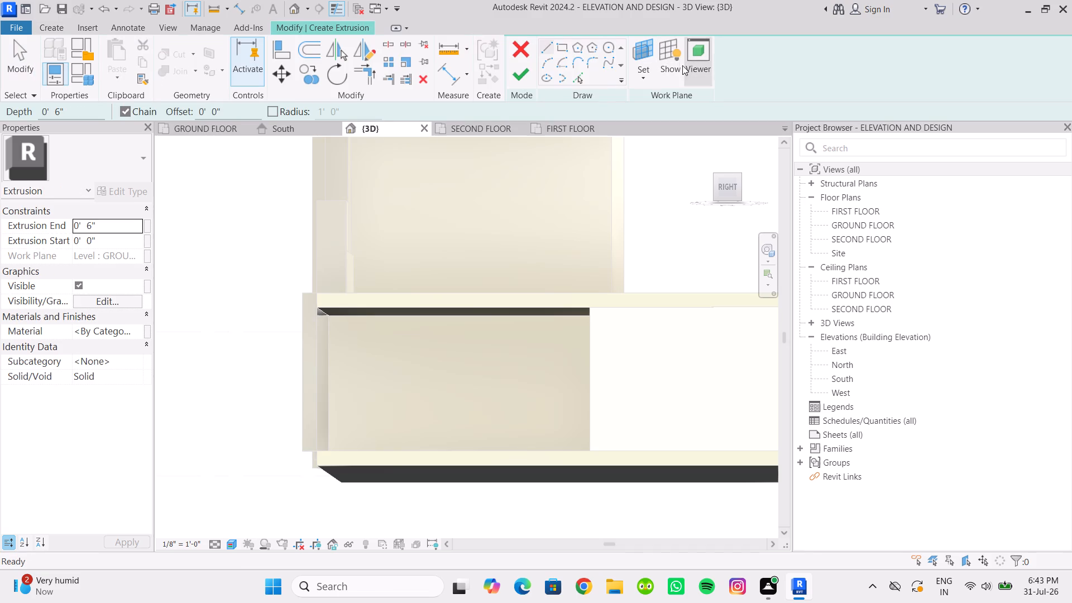
left_click(642, 71)
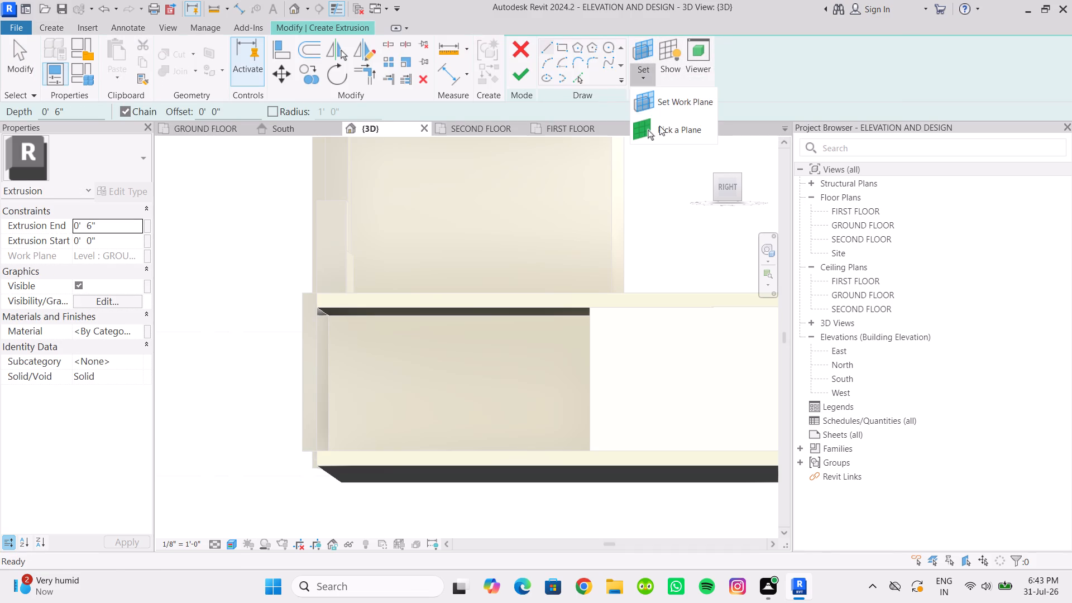
left_click(659, 126)
left_click(395, 374)
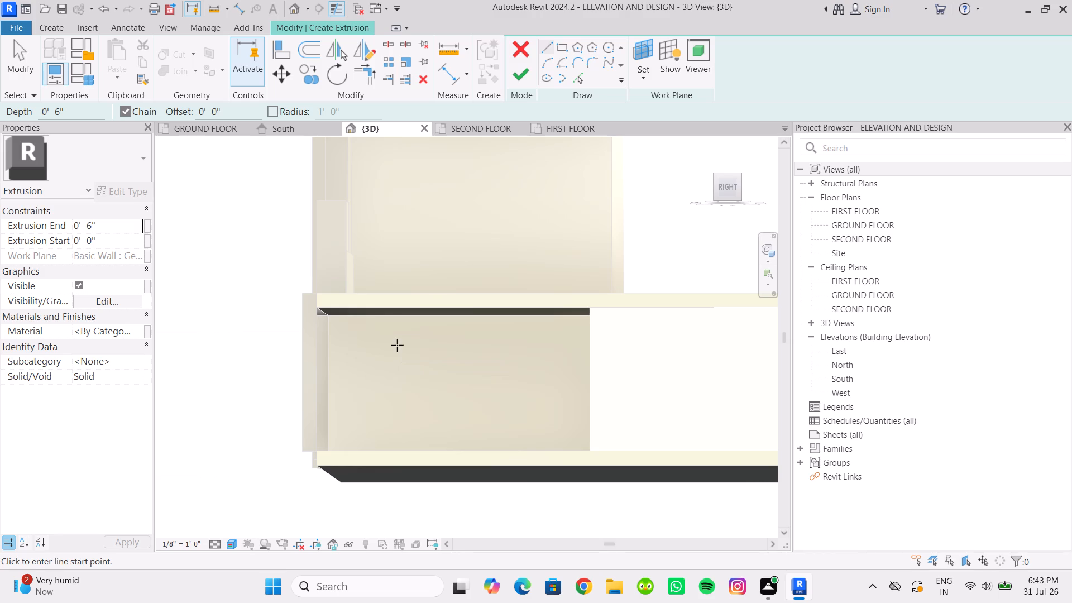
Sketch a rectangle about 8" wide along the wall's front edge, from ceiling to floor, and finish the extrusion.
left_click(562, 52)
scroll(372, 391, "up", 5)
middle_click_drag(344, 420, 345, 411, "shift")
scroll(286, 255, "up", 5)
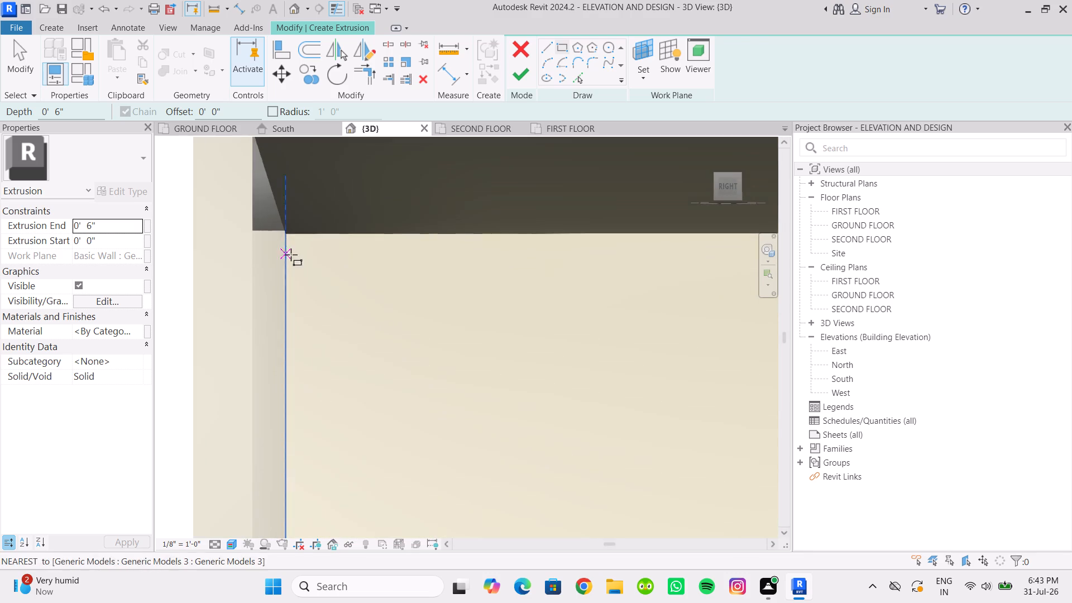
scroll(291, 255, "up", 5)
scroll(276, 212, "up", 4)
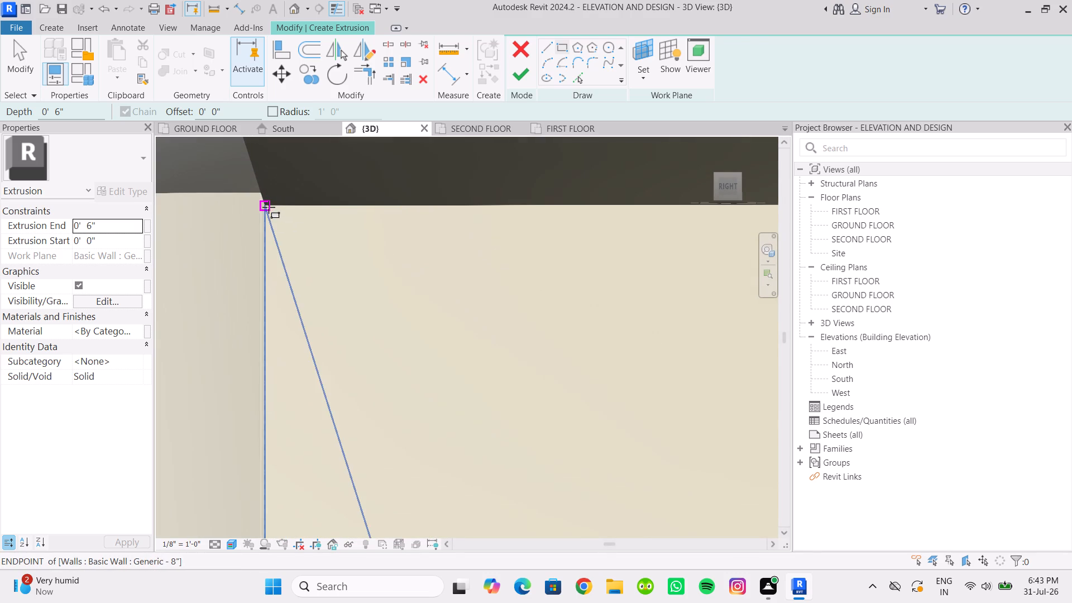
scroll(269, 207, "up", 10)
middle_click_drag(289, 252, 300, 266, "shift")
scroll(320, 283, "down", 12)
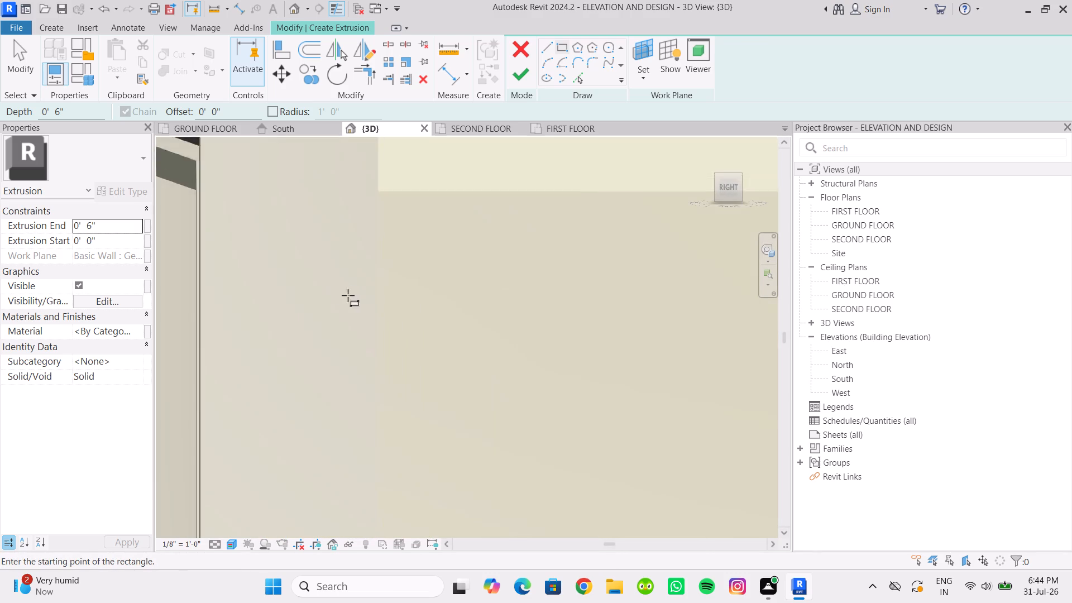
scroll(348, 295, "down", 16)
middle_click_drag(379, 348, 349, 331, "shift")
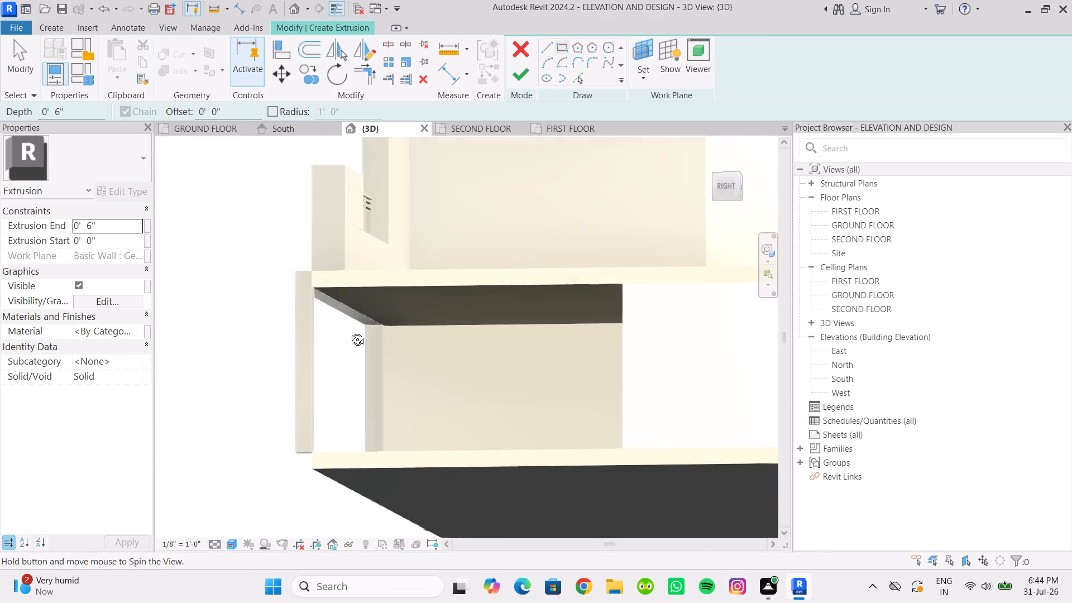
middle_click_drag(349, 331, 342, 337, "shift")
scroll(406, 324, "up", 12)
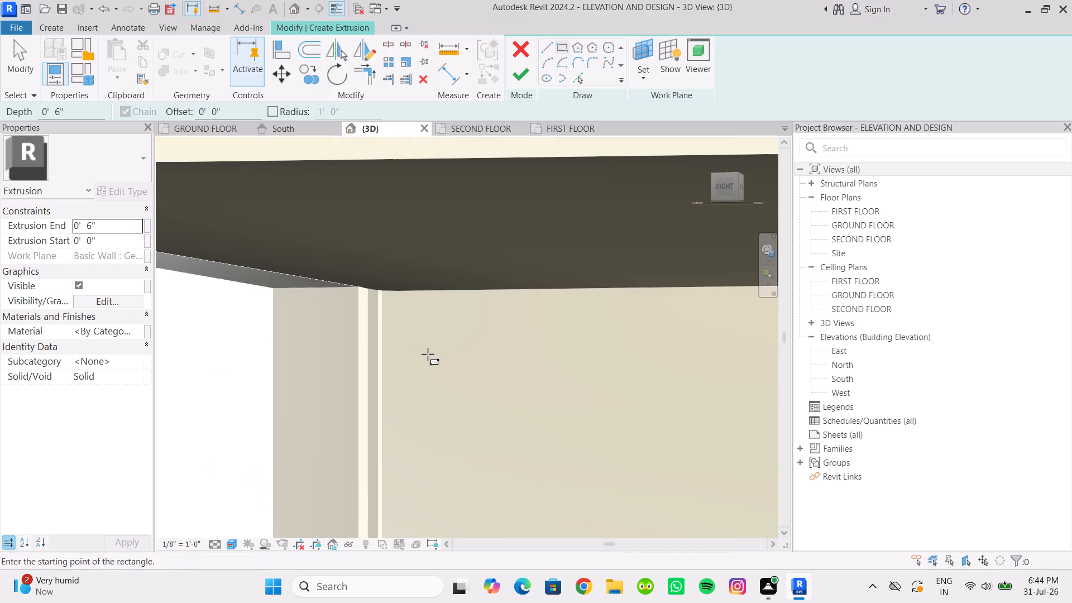
scroll(411, 351, "up", 3)
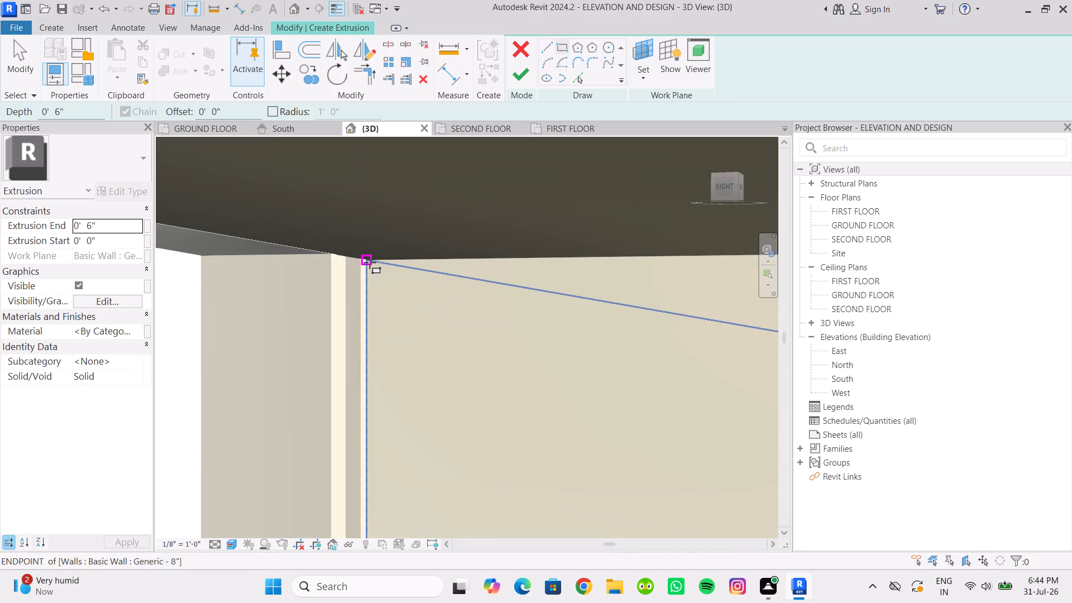
left_click(370, 262)
scroll(398, 338, "down", 5)
middle_click_drag(396, 354, 394, 270)
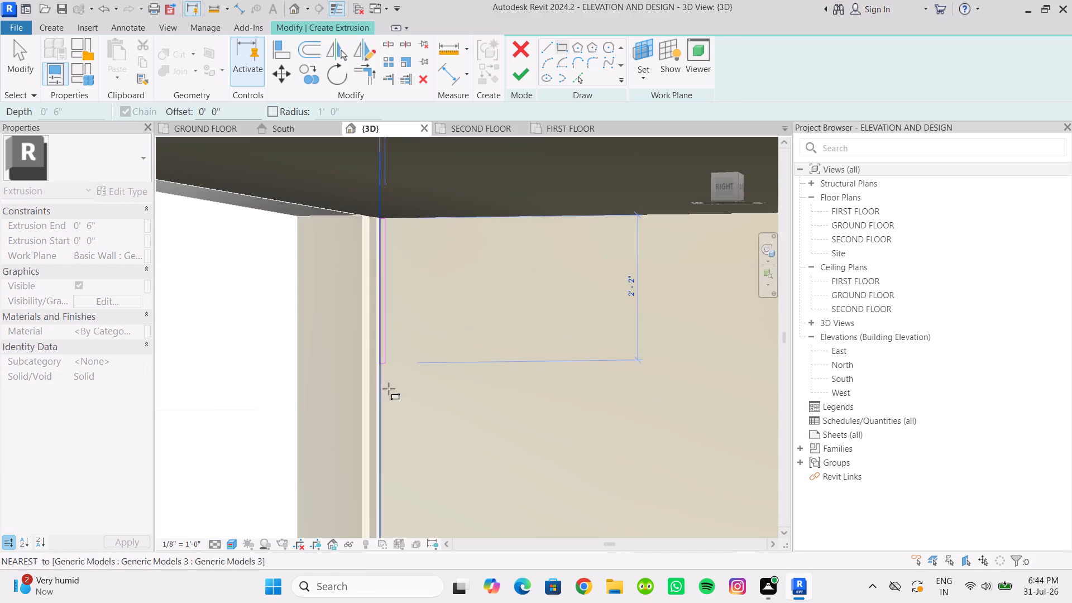
middle_click_drag(392, 402, 381, 252)
middle_click_drag(398, 415, 394, 231)
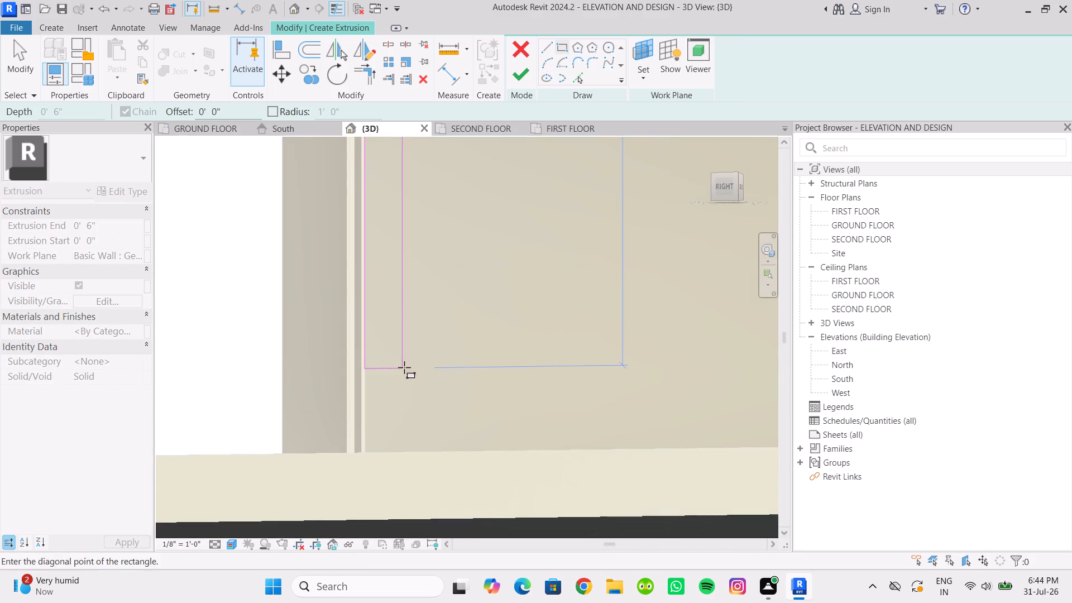
middle_click_drag(404, 367, 405, 403, "shift")
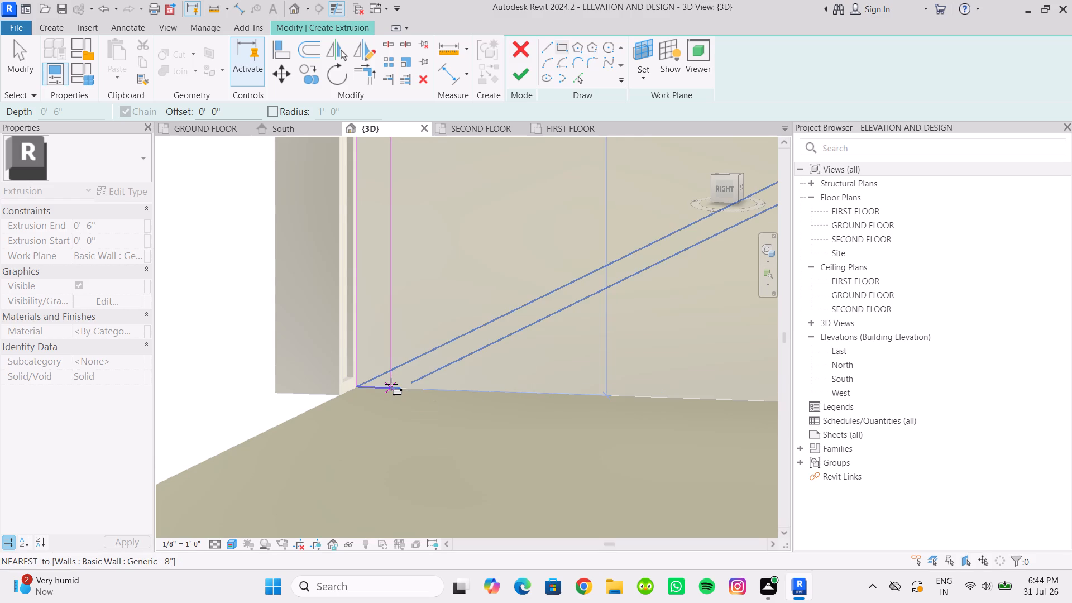
left_click(394, 389)
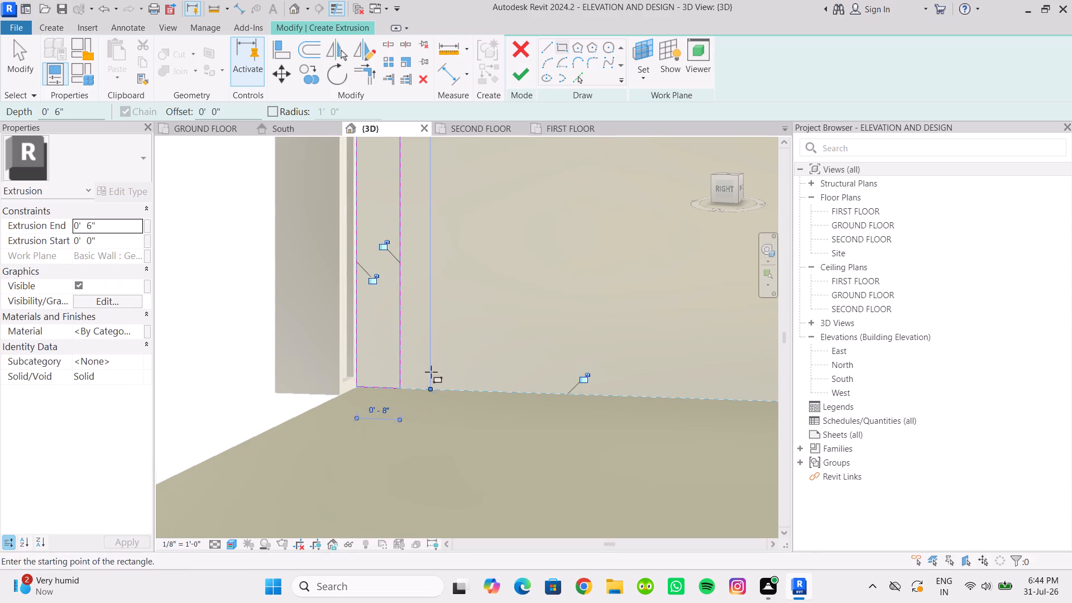
left_click(525, 72)
Set the wall strip's Extrusion End to 3'.
scroll(420, 332, "down", 4)
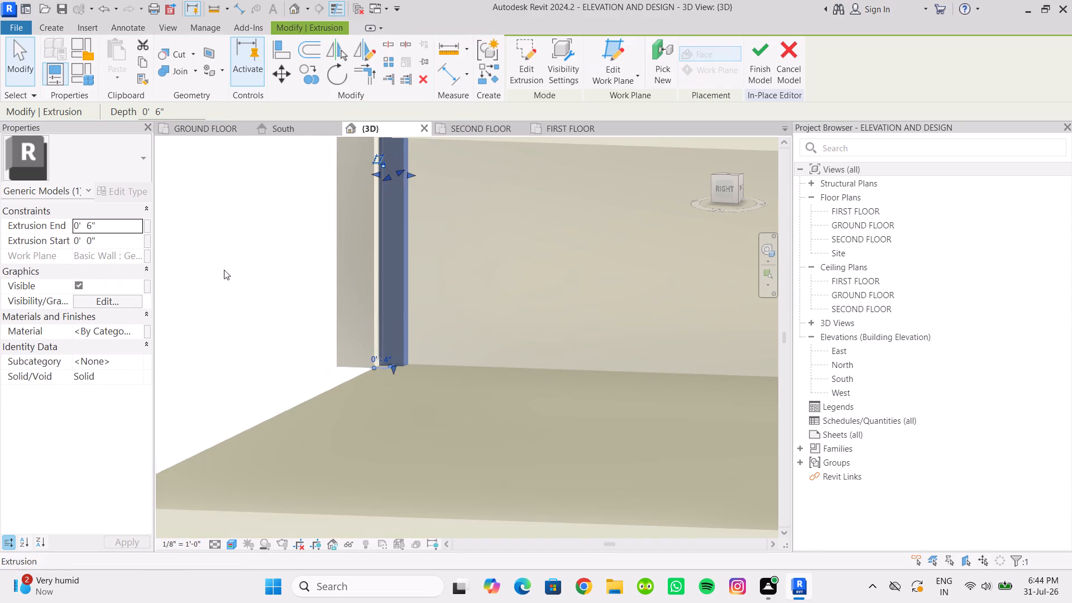
left_click(105, 227)
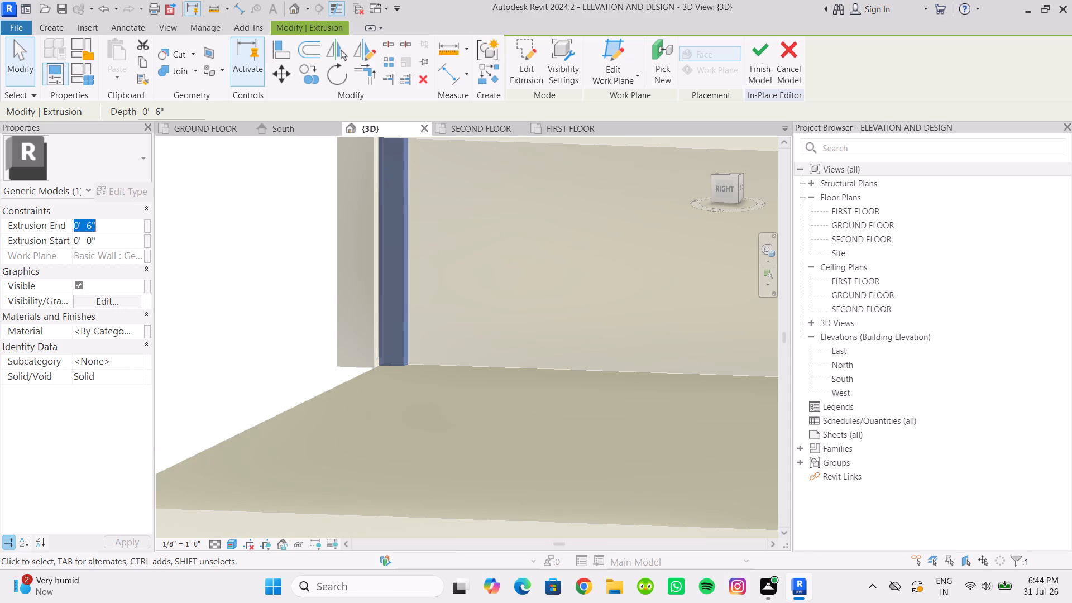
key("3")
key("apostrophe")
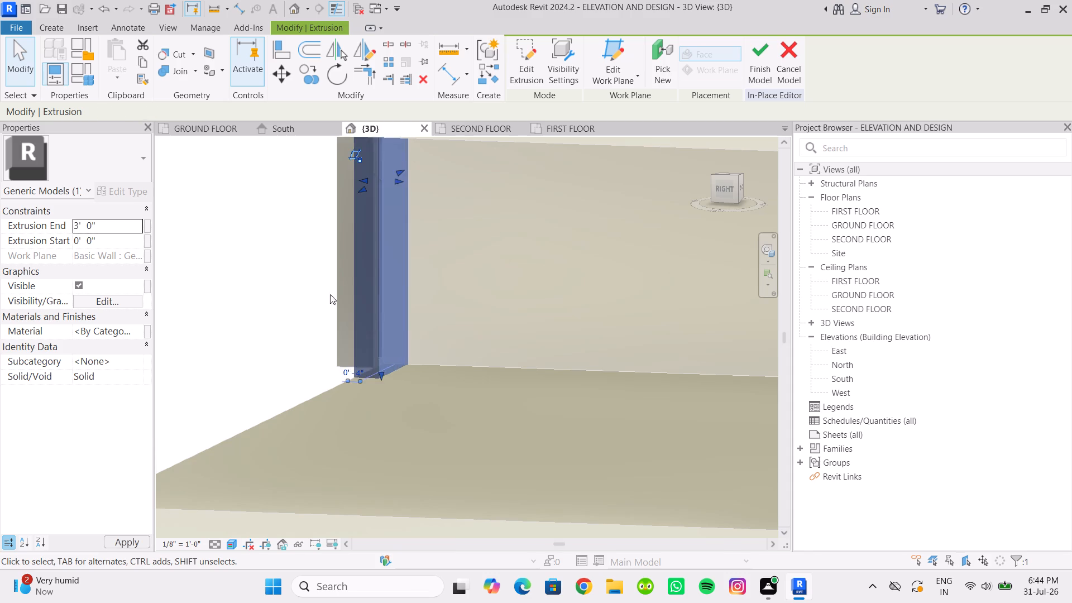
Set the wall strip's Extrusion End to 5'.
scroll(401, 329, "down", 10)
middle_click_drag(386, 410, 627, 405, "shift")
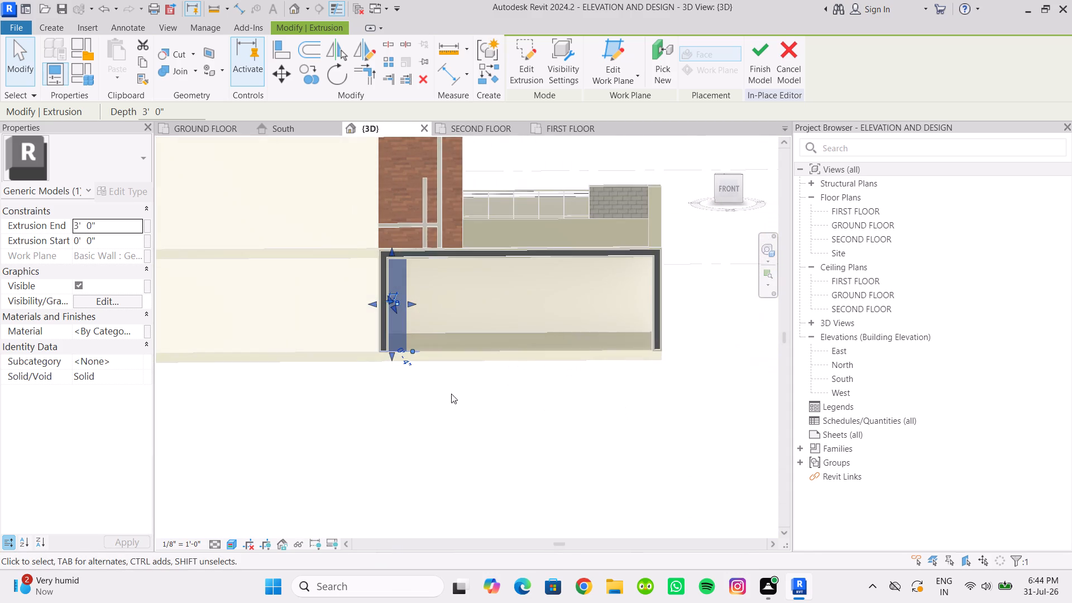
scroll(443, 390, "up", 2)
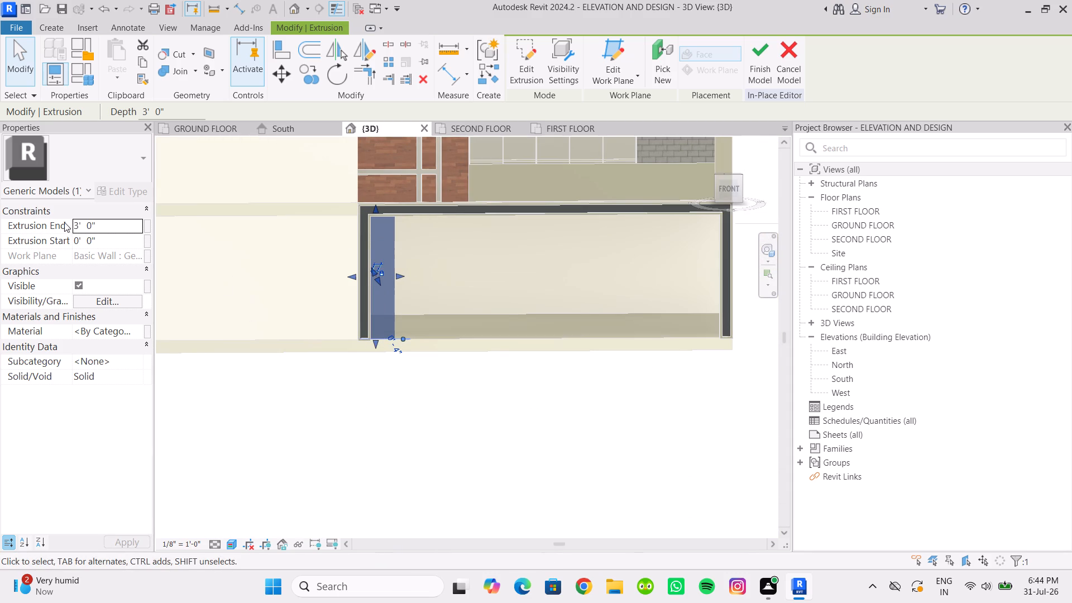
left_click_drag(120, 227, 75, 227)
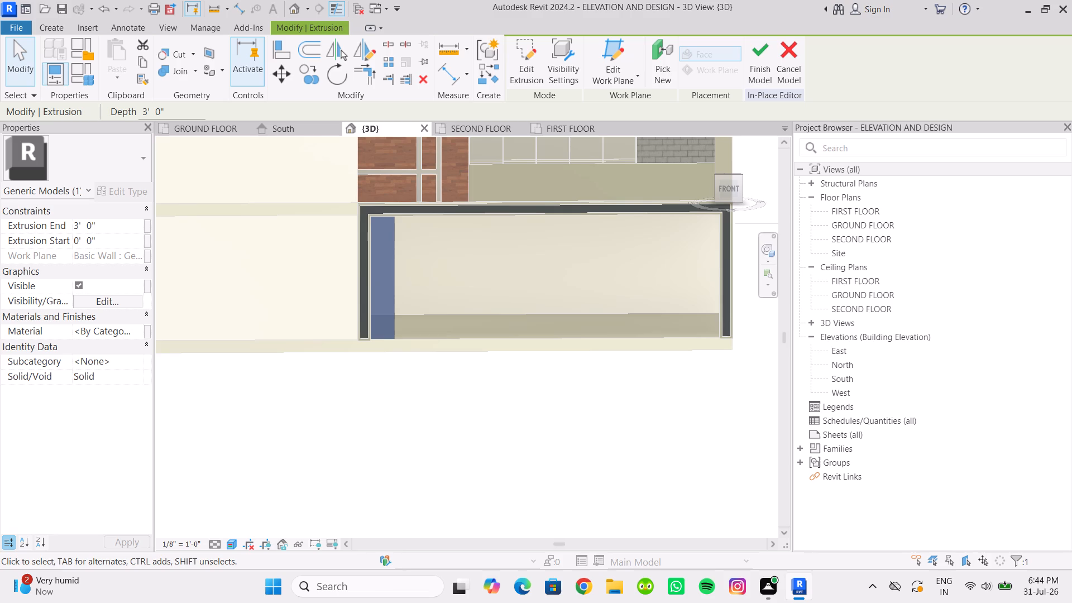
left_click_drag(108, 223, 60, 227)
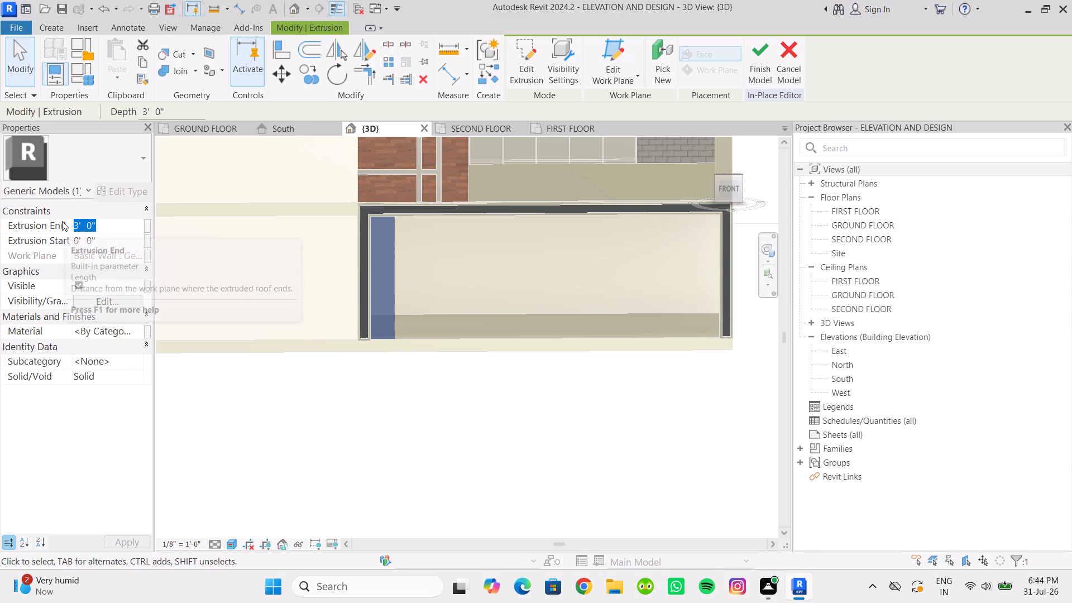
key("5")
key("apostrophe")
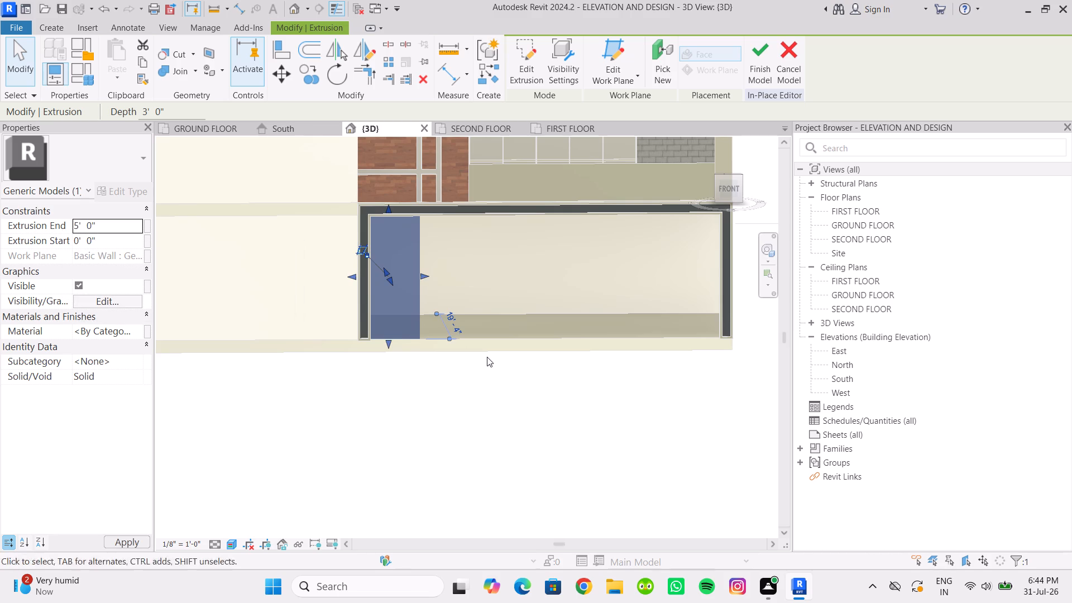
Set the Extrusion End of the wall strip inside the ground-floor opening to 6'.
scroll(401, 414, "down", 4)
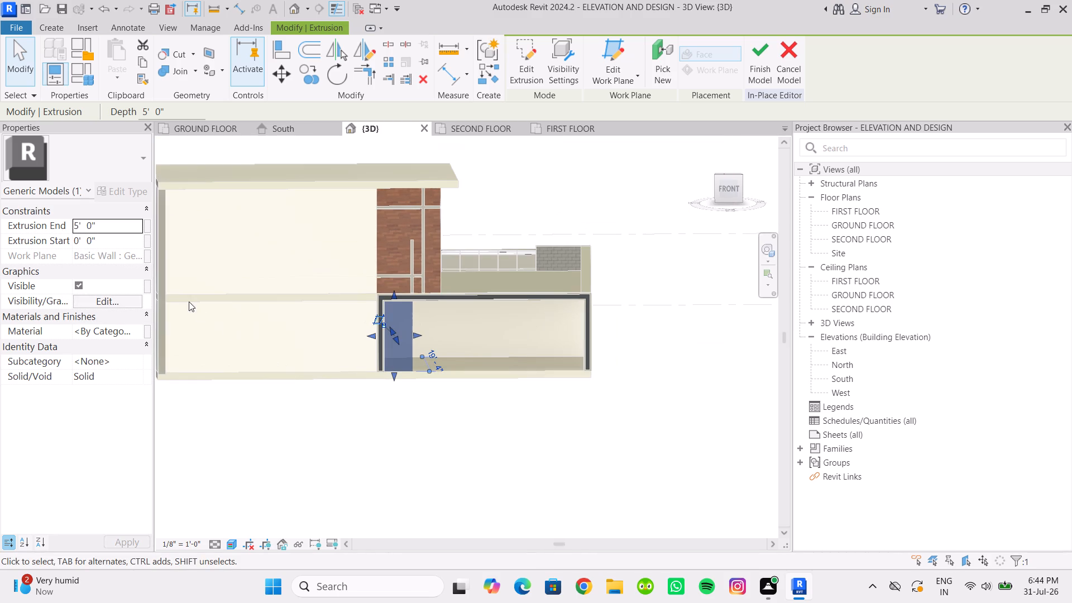
left_click(116, 228)
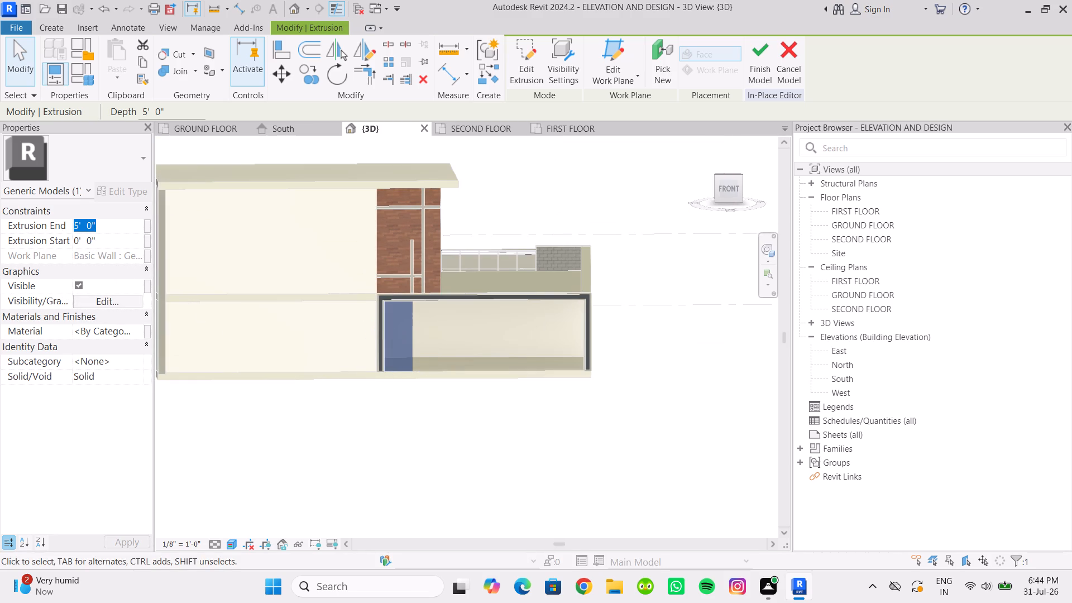
type("6'")
left_click(417, 444)
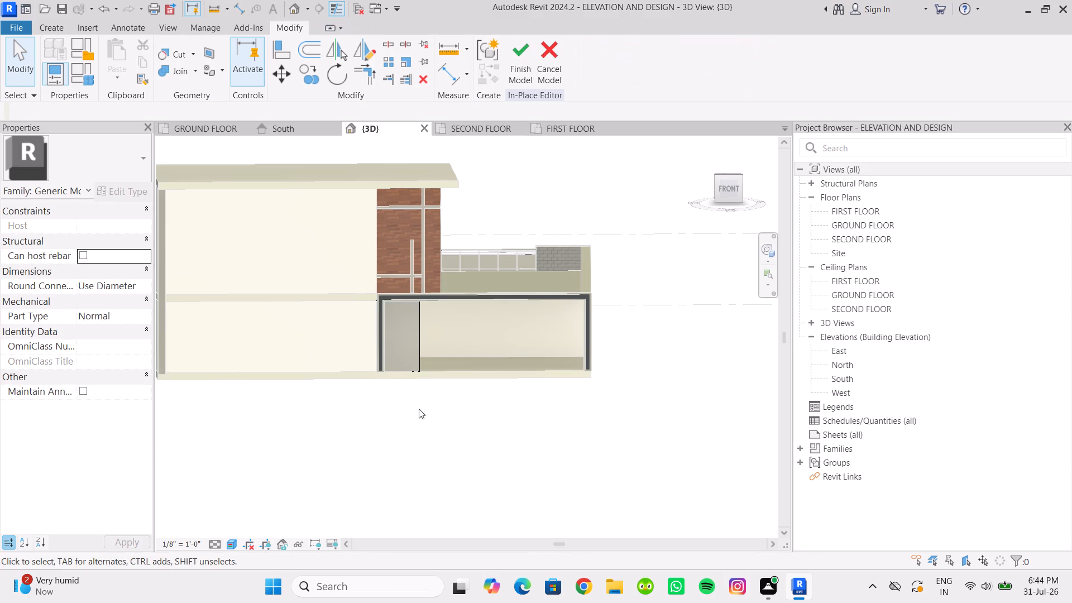
scroll(419, 409, "down", 3)
middle_click_drag(419, 409, 415, 385)
left_click(409, 357)
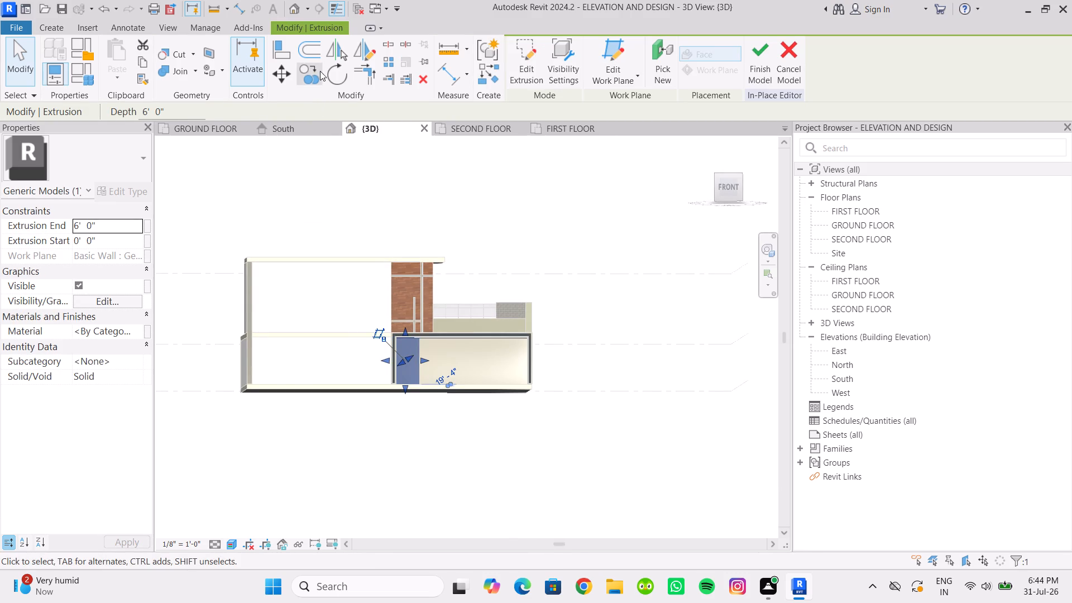
left_click(471, 204)
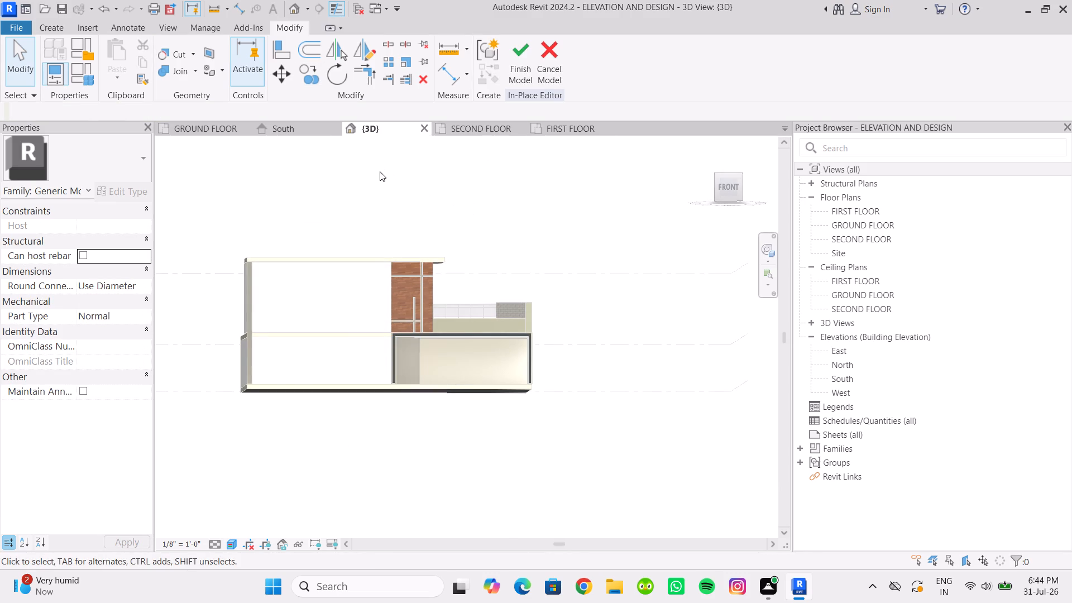
Paint the extrusion's front face with the Asphalt Shingle material and finish the in-place model.
left_click(223, 73)
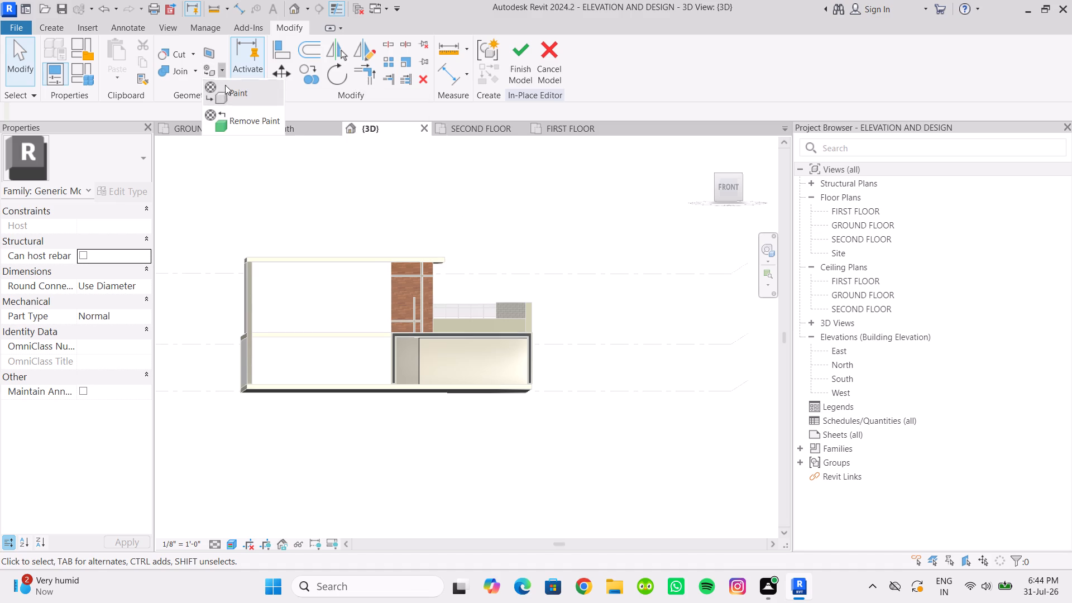
left_click(227, 98)
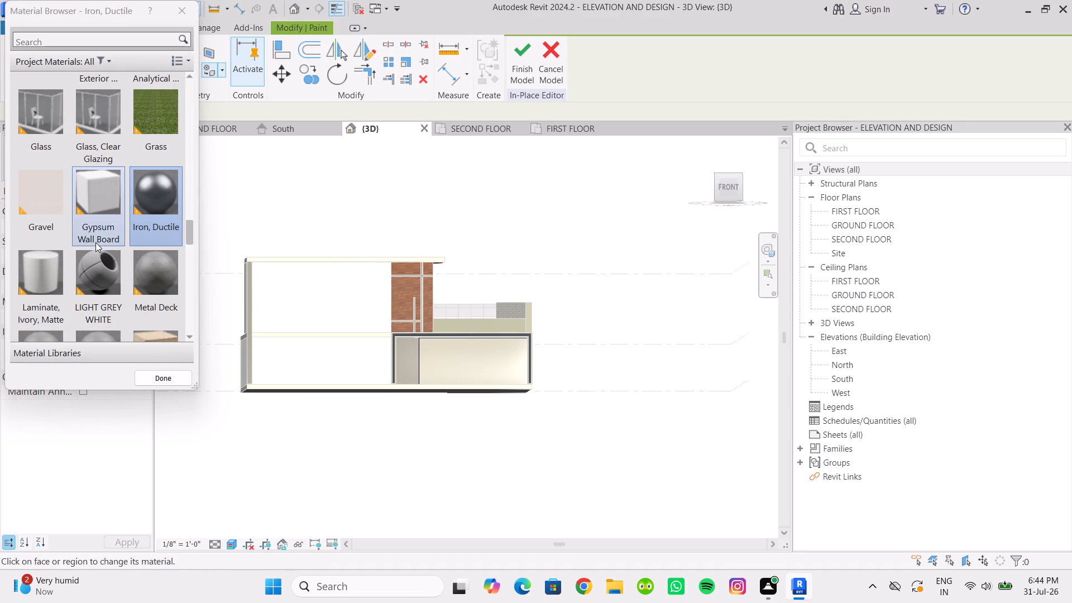
scroll(92, 253, "down", 5)
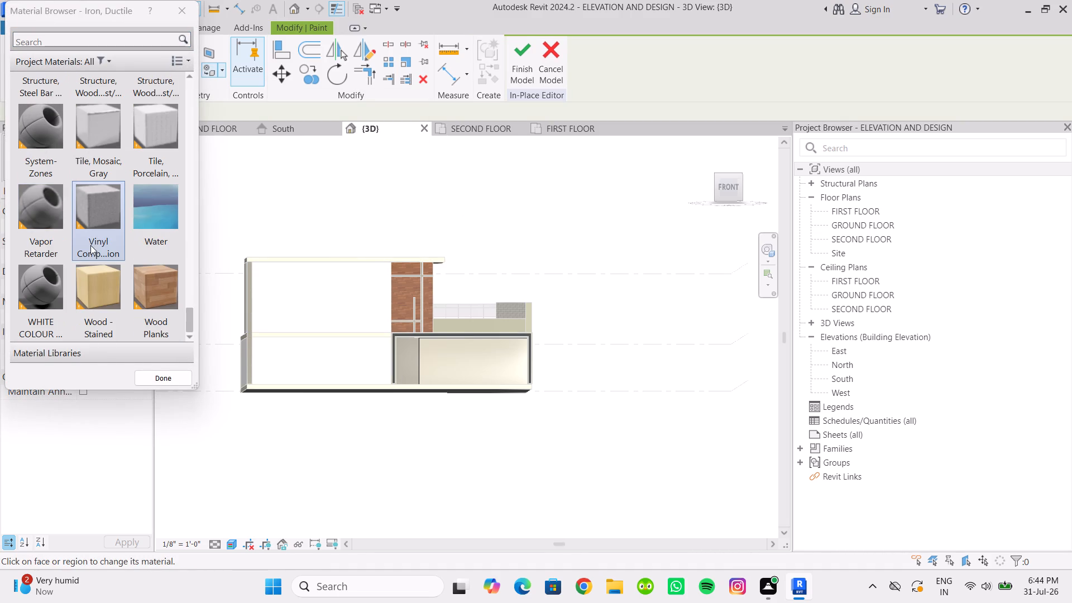
scroll(92, 251, "down", 3)
scroll(92, 251, "up", 5)
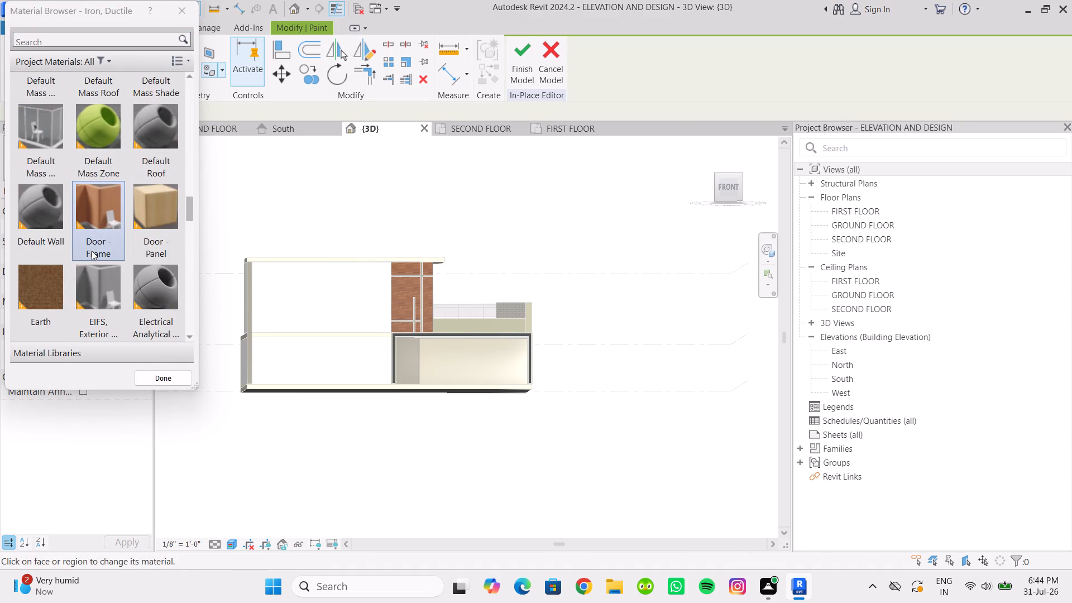
scroll(92, 251, "up", 4)
scroll(90, 251, "down", 1)
double_click(43, 220)
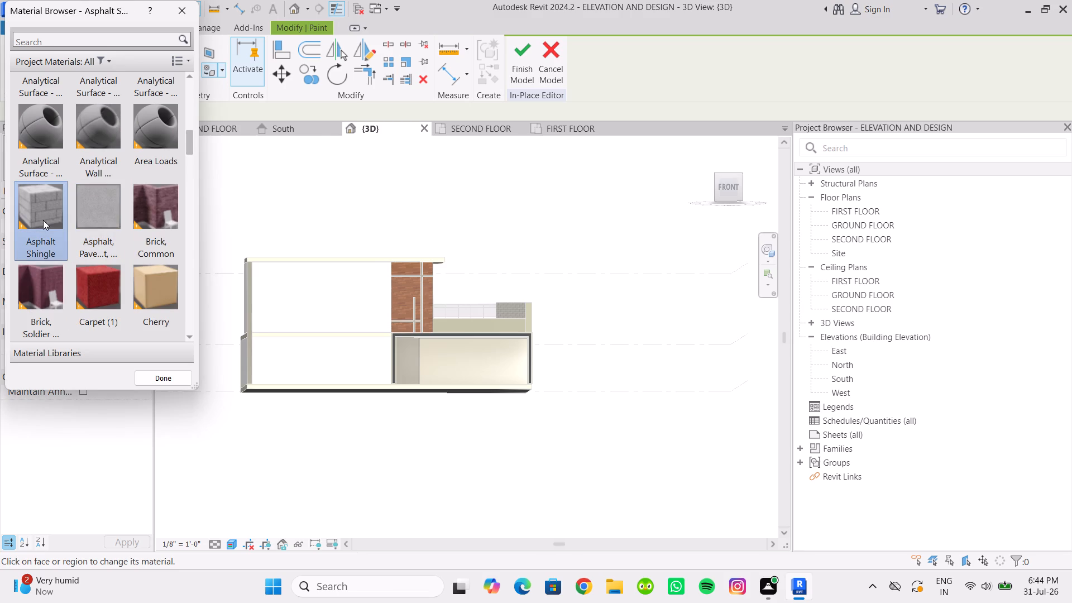
scroll(420, 360, "up", 10)
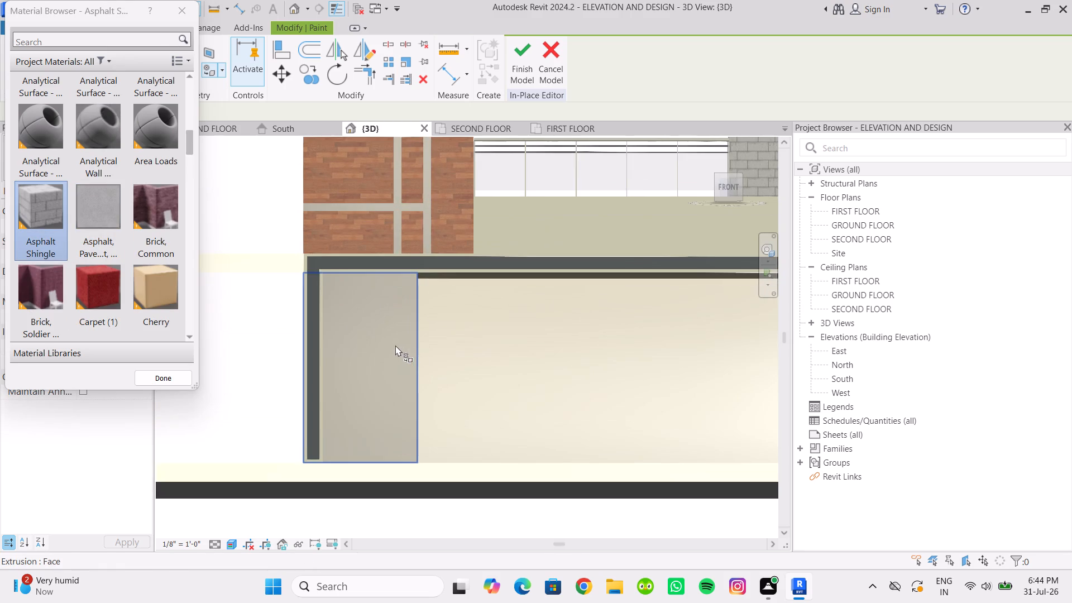
left_click(395, 345)
scroll(485, 410, "down", 4)
middle_click_drag(483, 410, 481, 411)
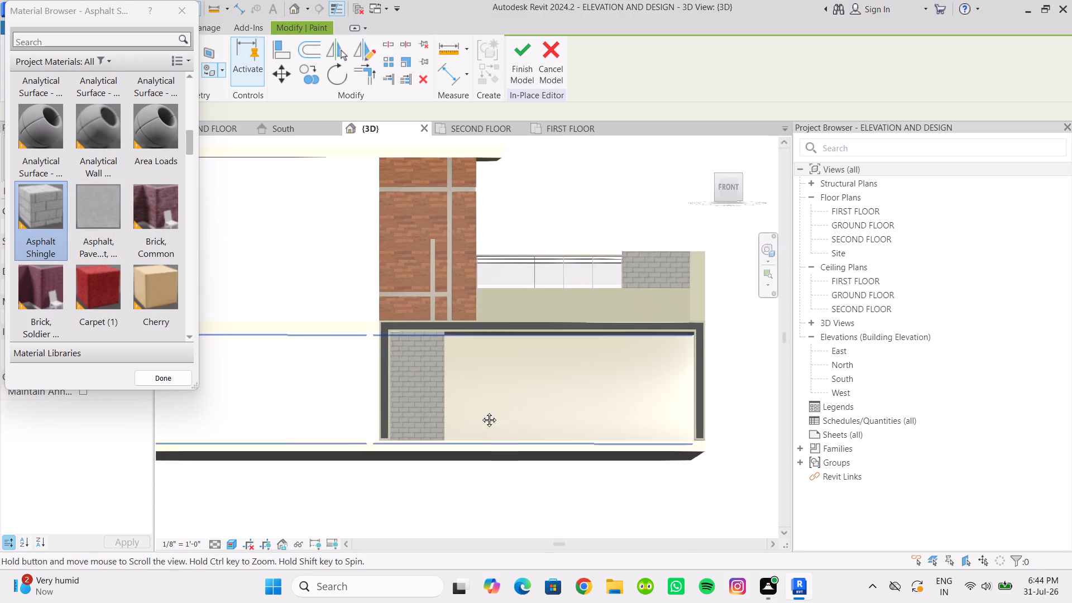
middle_click_drag(481, 411, 474, 456)
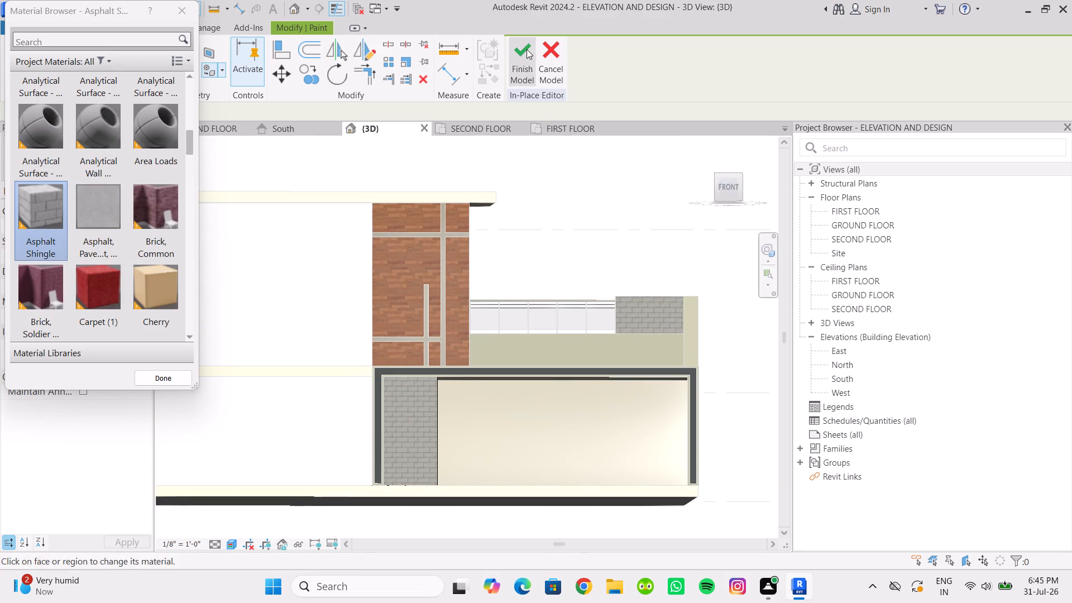
left_click(527, 49)
Examine the painted panel in the ground-floor opening against the rest of the building's front facade.
scroll(533, 372, "down", 2)
middle_click_drag(532, 375, 500, 291)
scroll(485, 385, "down", 2)
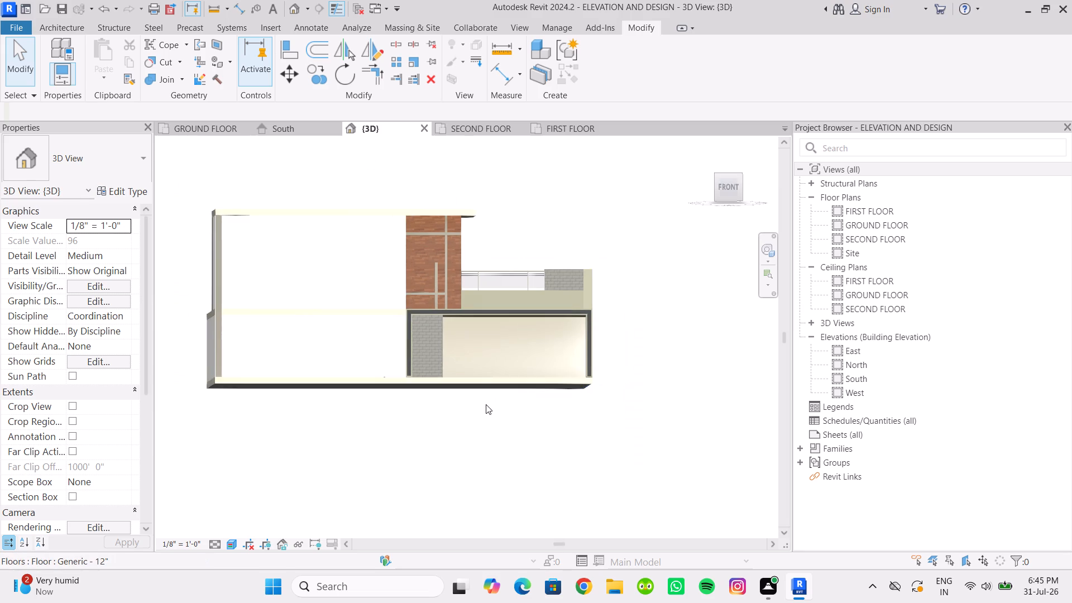
scroll(484, 418, "up", 2)
scroll(484, 418, "down", 2)
scroll(483, 418, "up", 2)
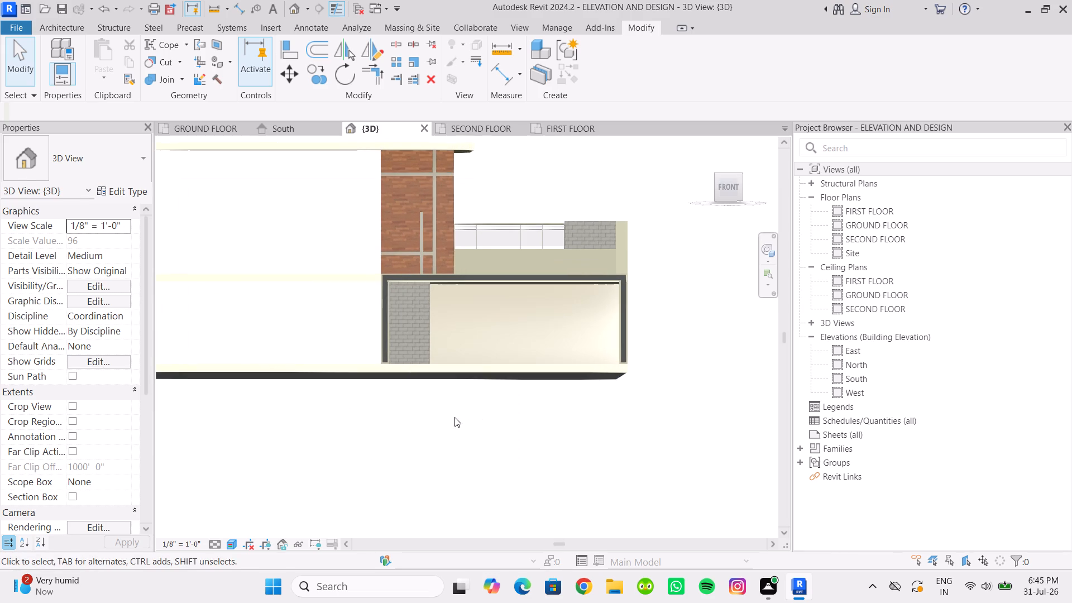
scroll(454, 417, "down", 1)
middle_click_drag(454, 417, 449, 428, "shift")
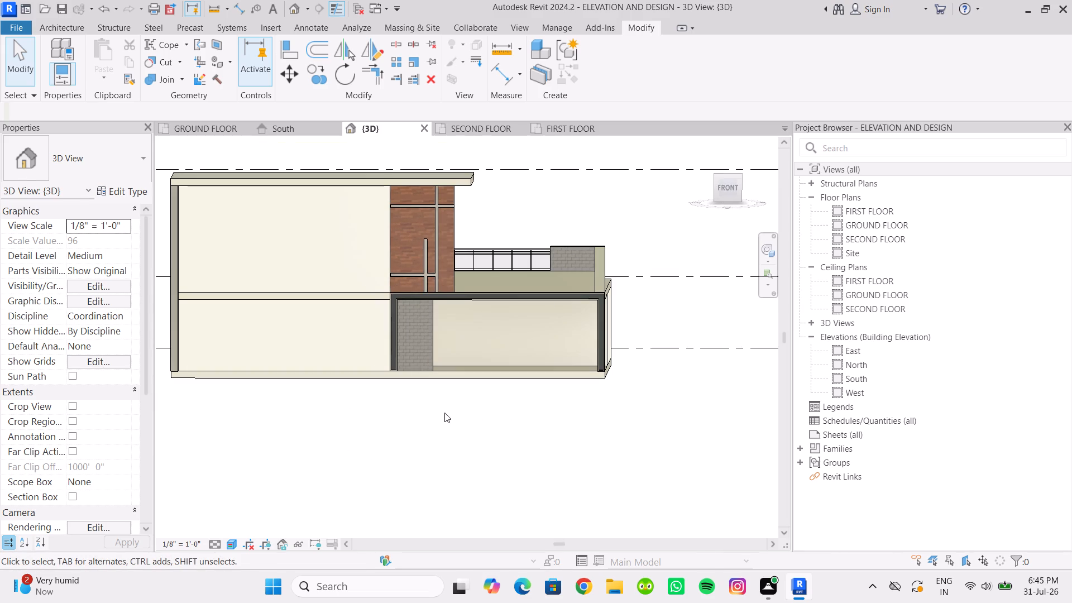
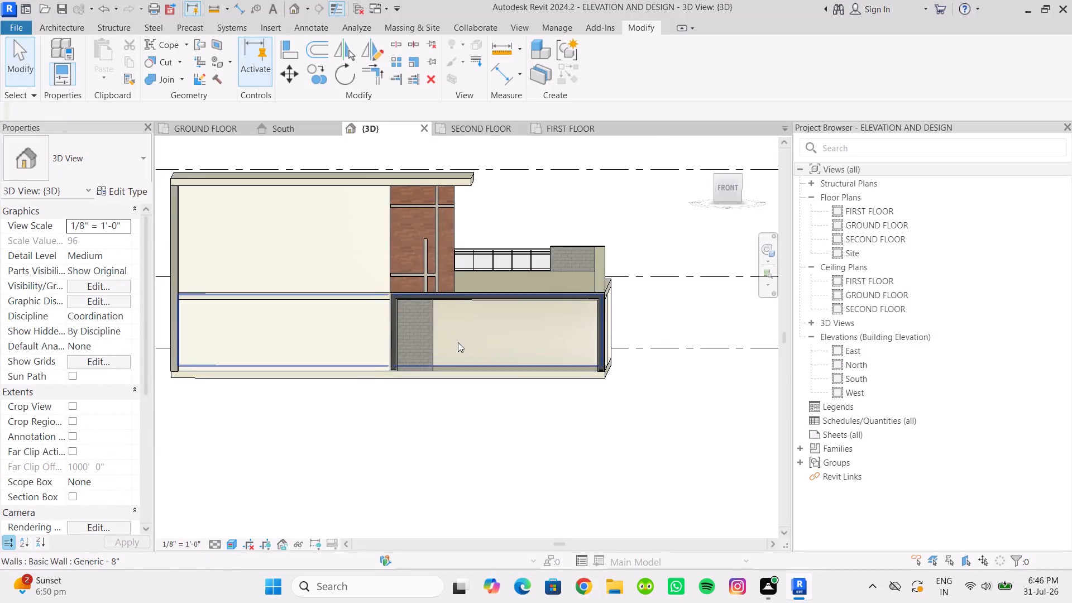
Open the GROUND FLOOR plan at the building's front rooms.
scroll(458, 342, "up", 4)
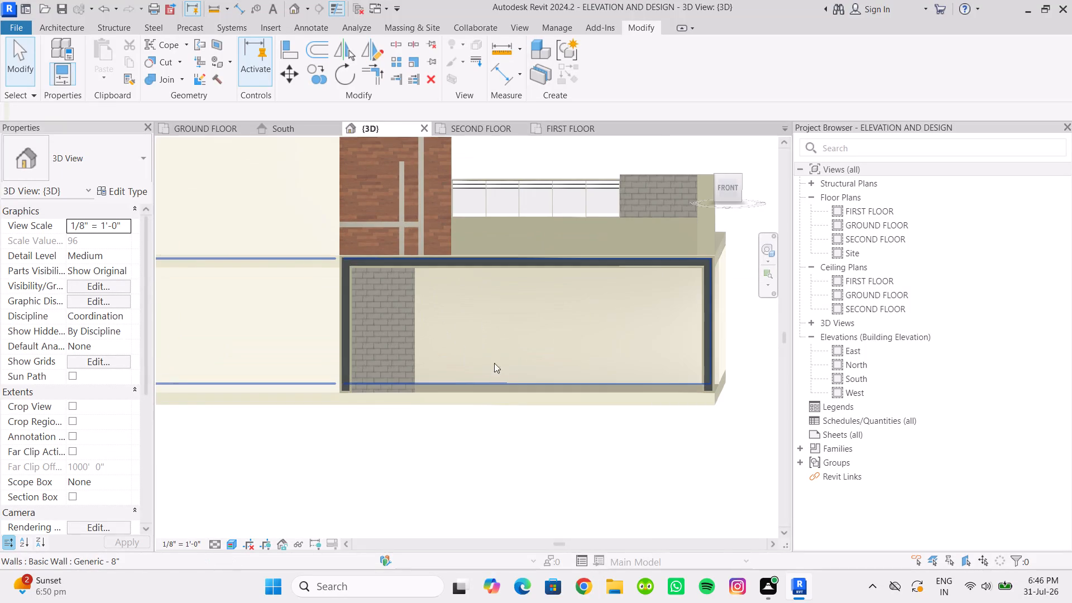
scroll(521, 348, "down", 2)
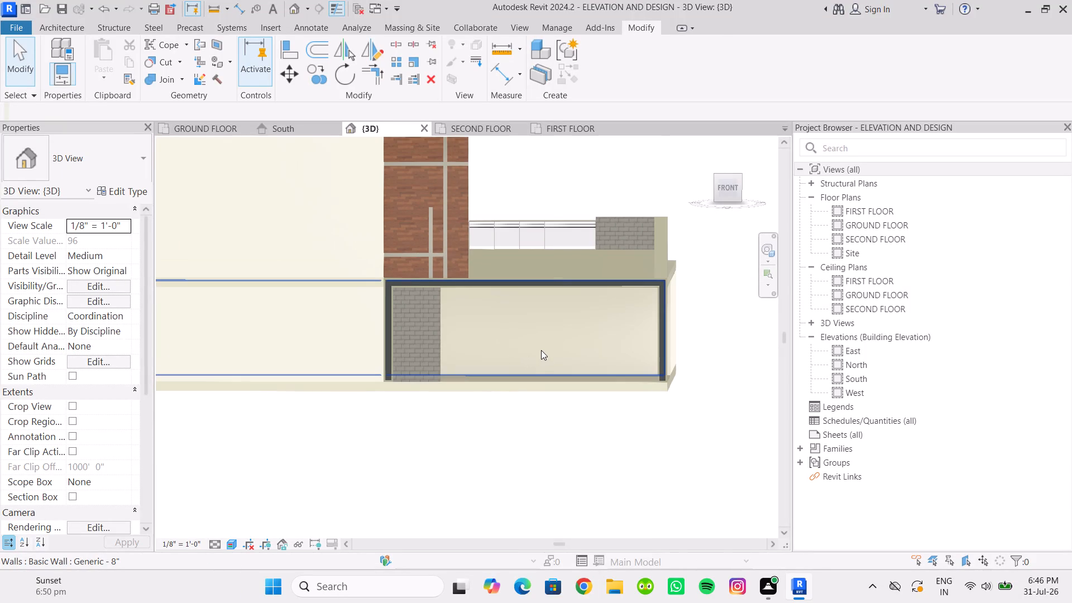
left_click(201, 122)
scroll(497, 424, "up", 2)
middle_click_drag(497, 427, 478, 440)
scroll(474, 361, "up", 2)
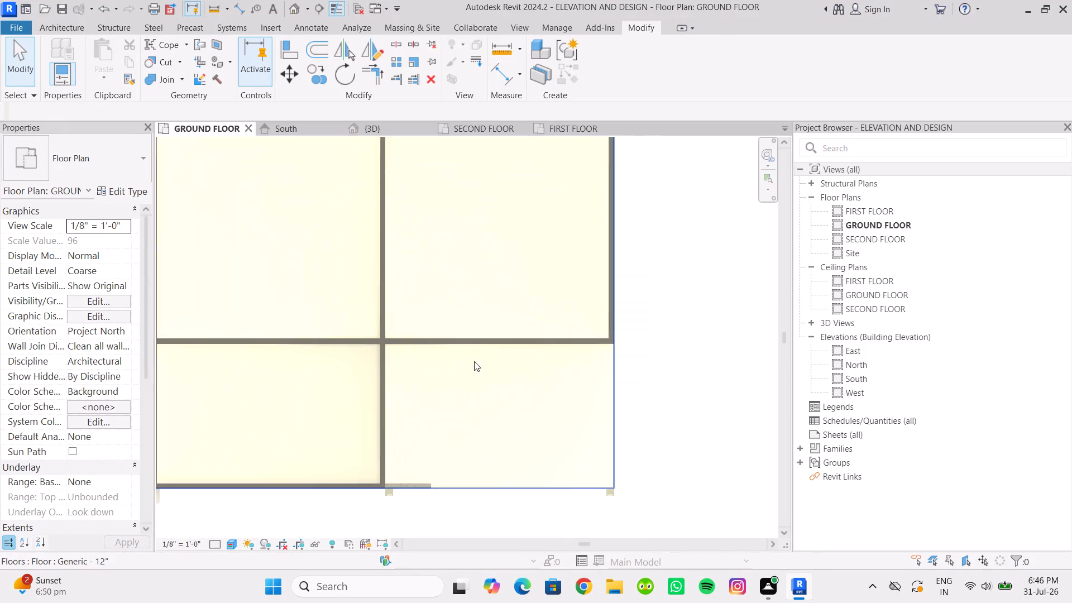
scroll(474, 361, "up", 1)
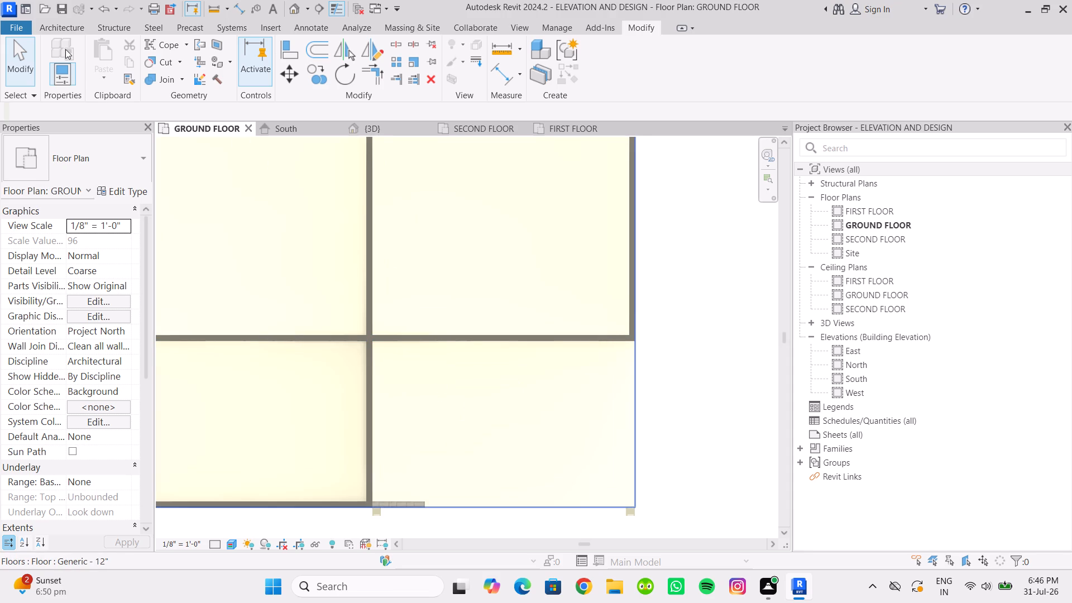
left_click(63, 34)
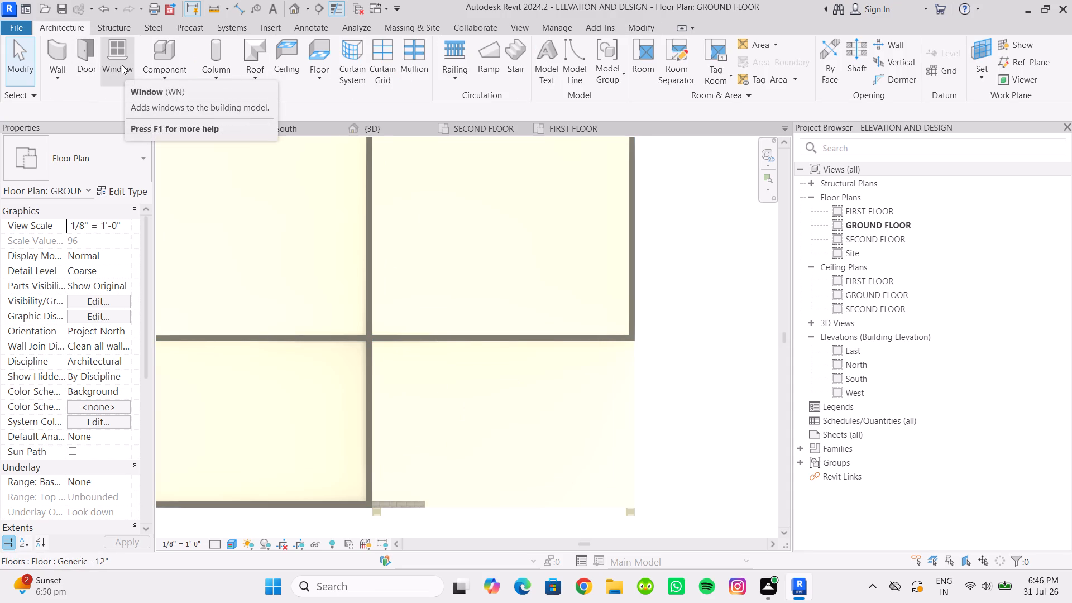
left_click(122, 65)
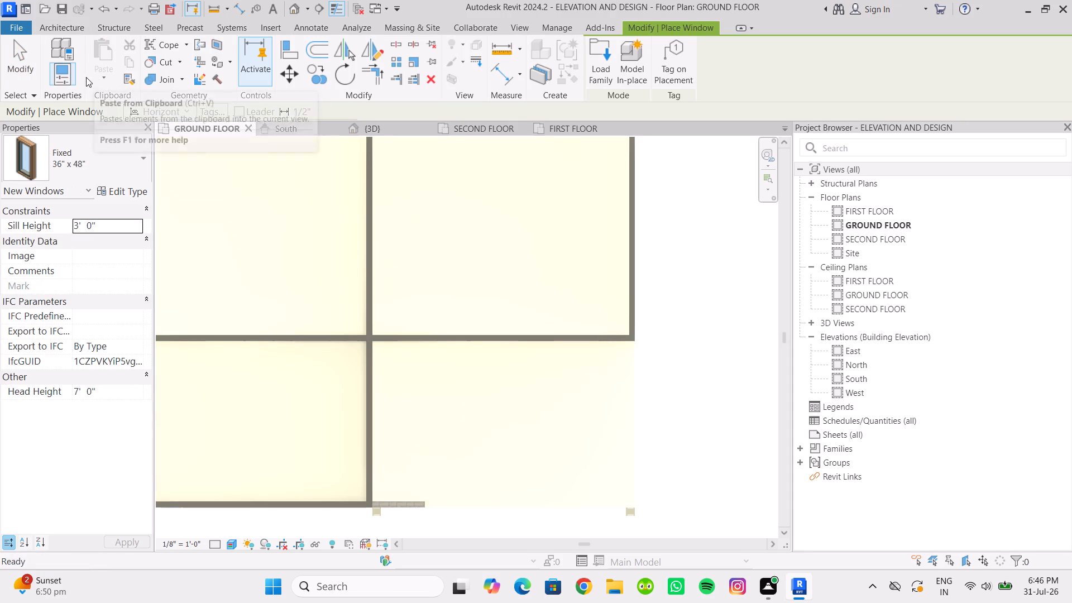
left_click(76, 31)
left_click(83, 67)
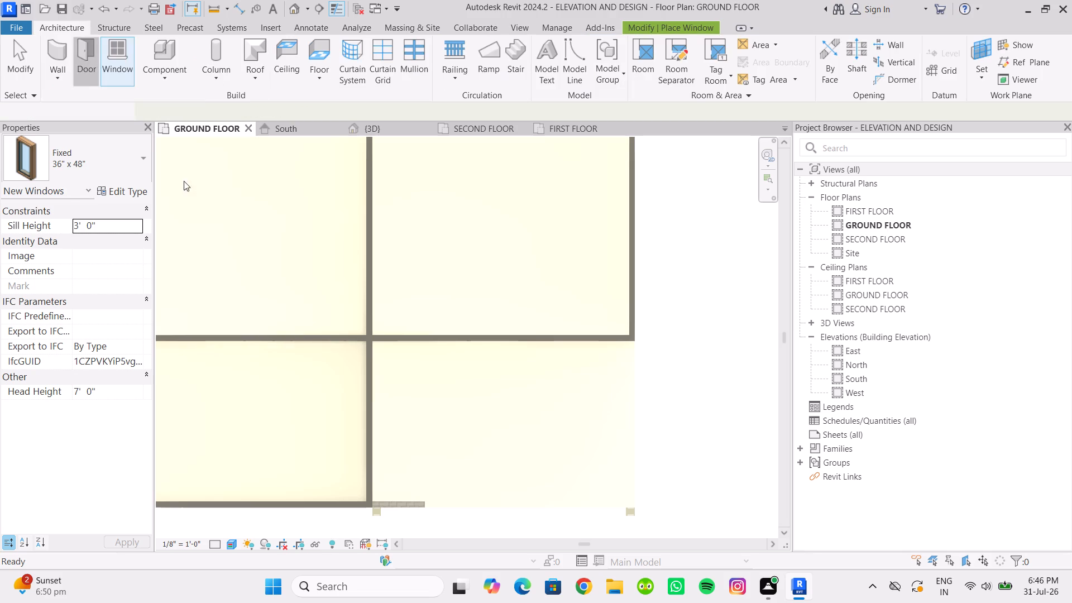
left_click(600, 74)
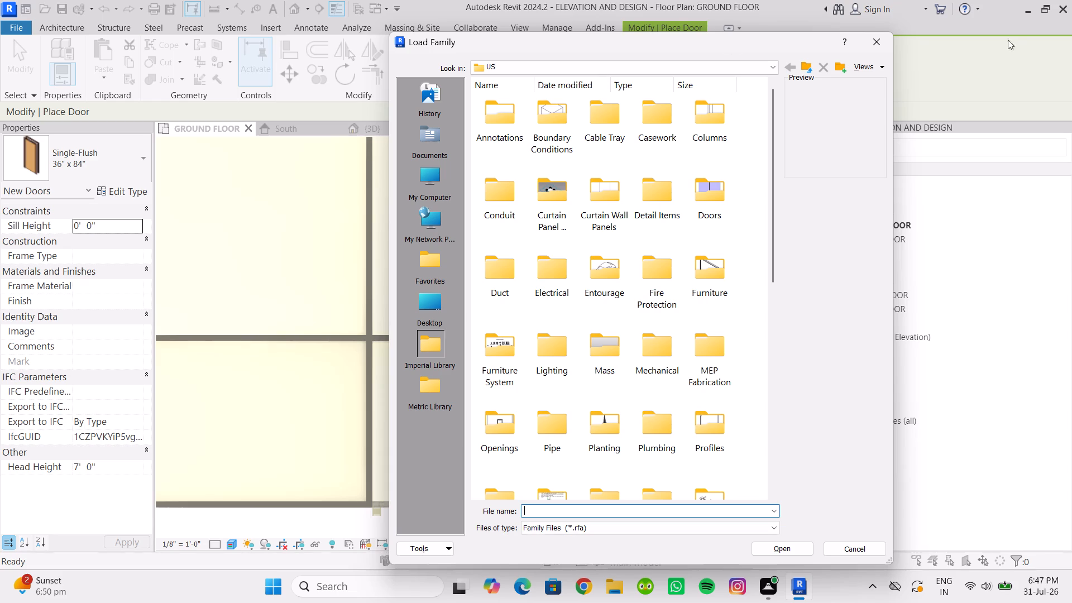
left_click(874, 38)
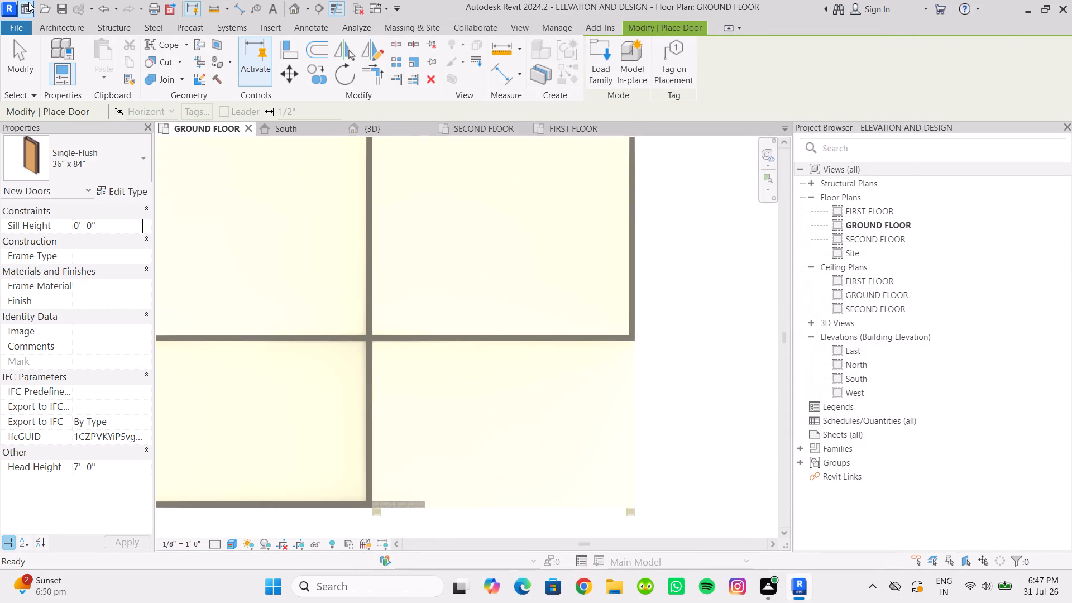
Open the recent model PROJECT-3 as a reference.
left_click(28, 2)
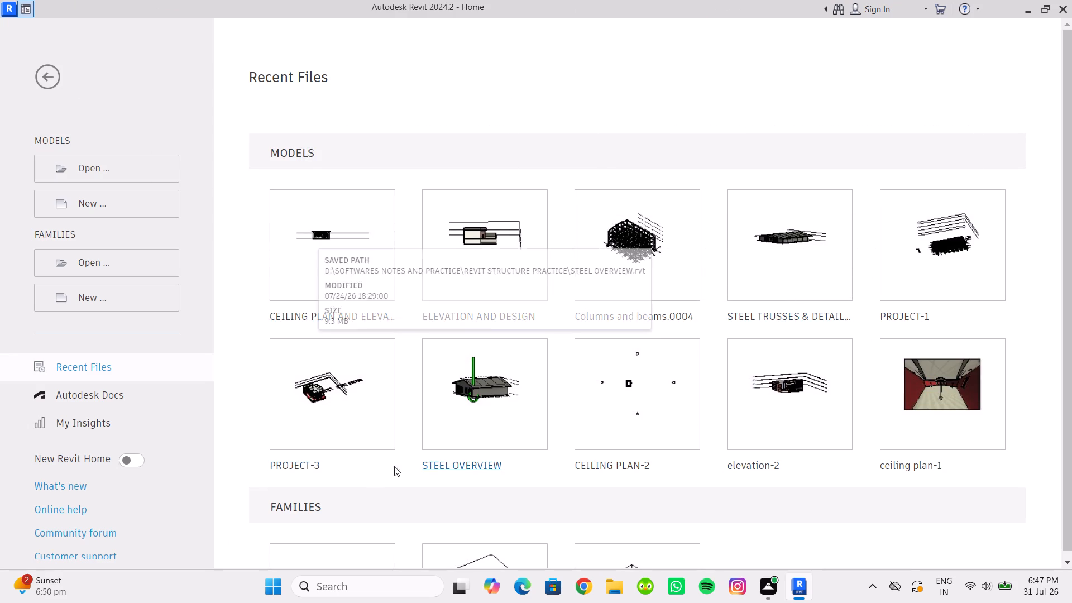
left_click(298, 469)
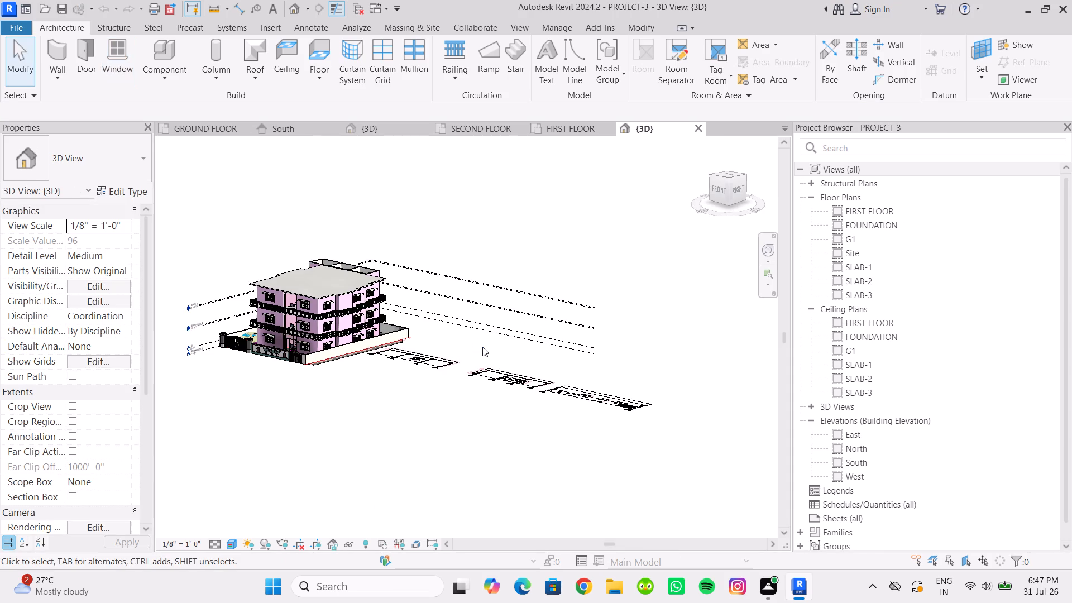
Examine PROJECT-3's front and side facades, including the windows, doors and balcony railings.
scroll(278, 342, "up", 12)
scroll(324, 317, "down", 3)
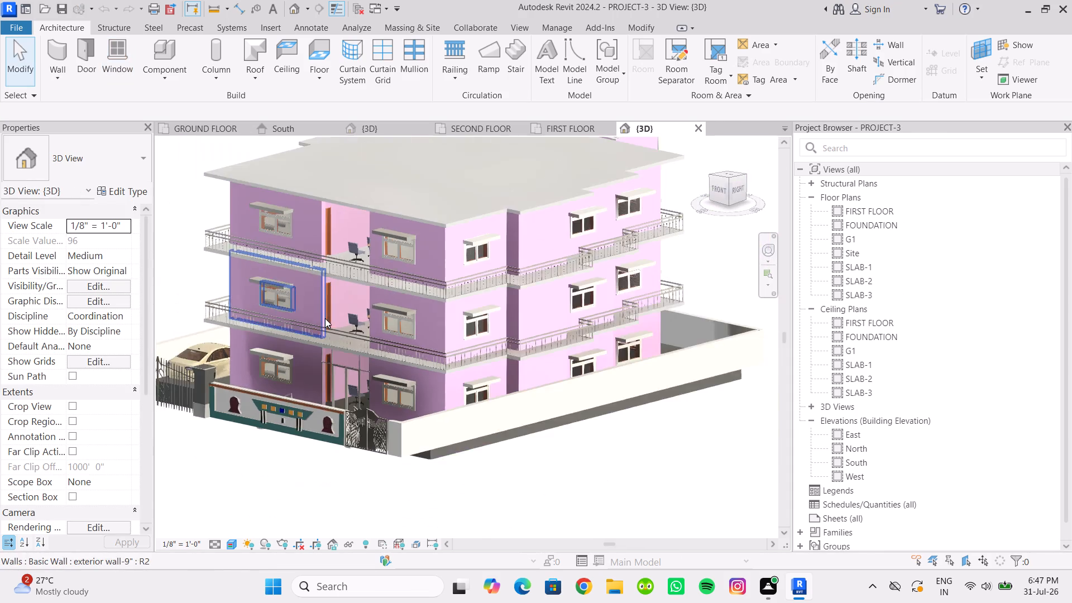
scroll(325, 318, "down", 4)
scroll(323, 320, "up", 2)
middle_click_drag(323, 320, 486, 377, "shift")
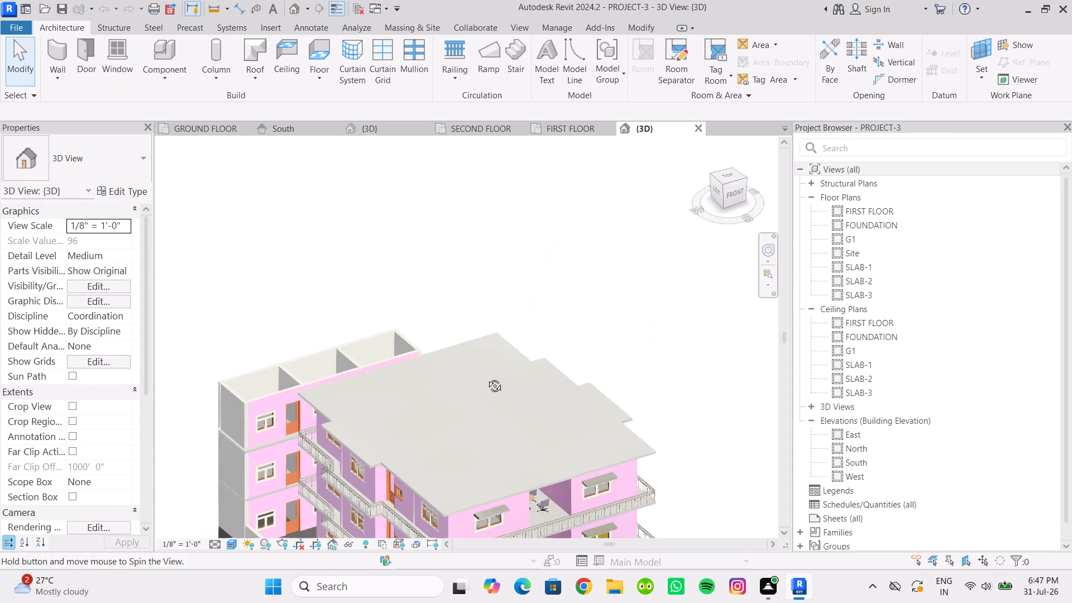
middle_click_drag(486, 377, 485, 375, "shift")
middle_click_drag(427, 368, 415, 235)
scroll(418, 280, "down", 2)
middle_click_drag(434, 322, 430, 288, "shift")
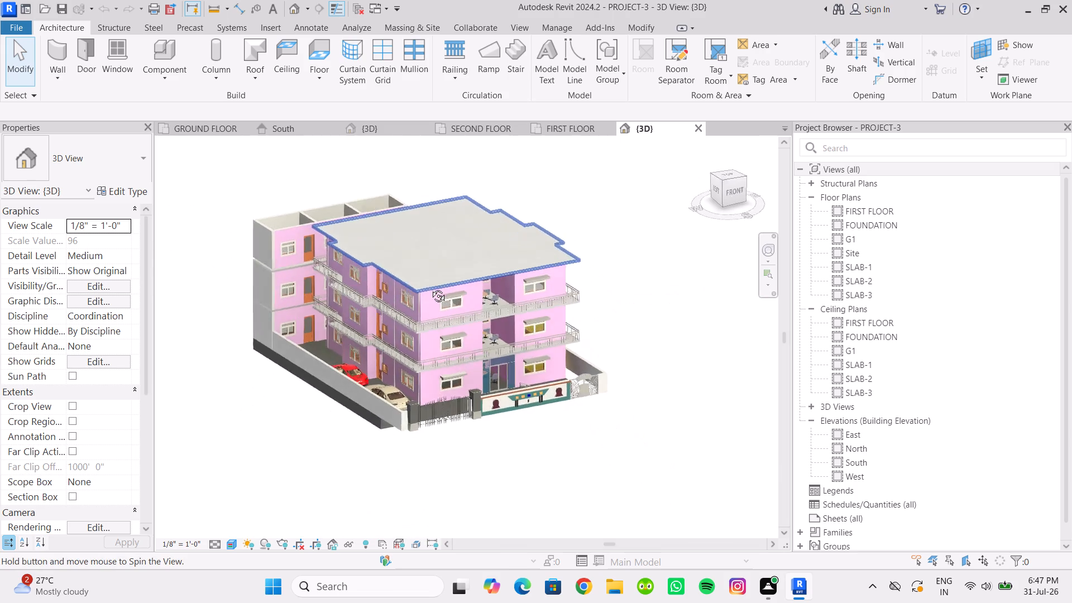
middle_click_drag(430, 288, 431, 267, "shift")
scroll(425, 287, "up", 4)
middle_click_drag(421, 301, 432, 337)
scroll(427, 349, "up", 3)
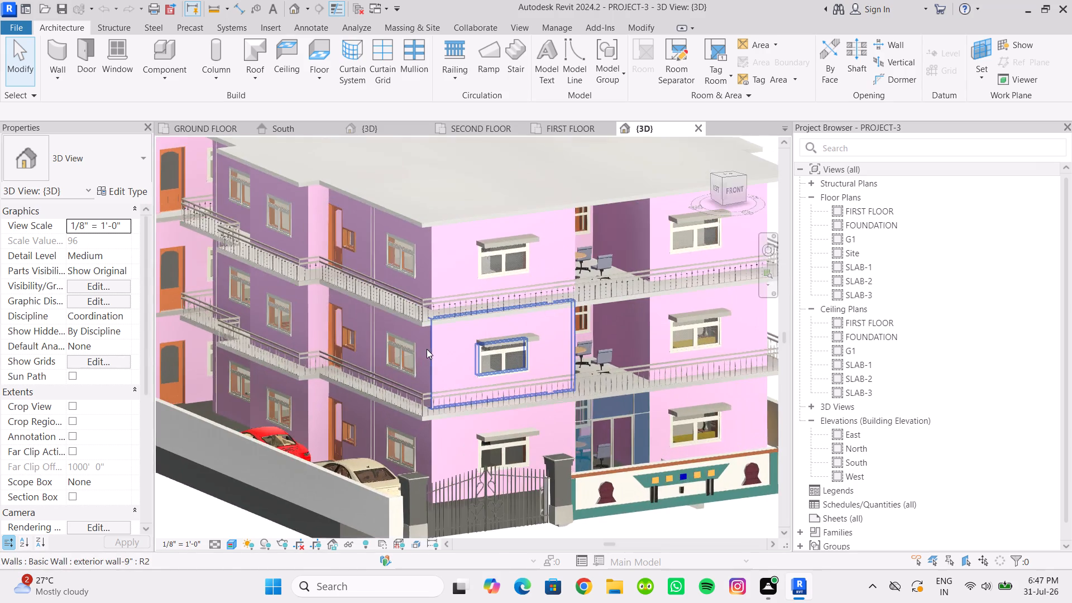
middle_click_drag(427, 350, 418, 313)
middle_click_drag(421, 315, 416, 337, "shift")
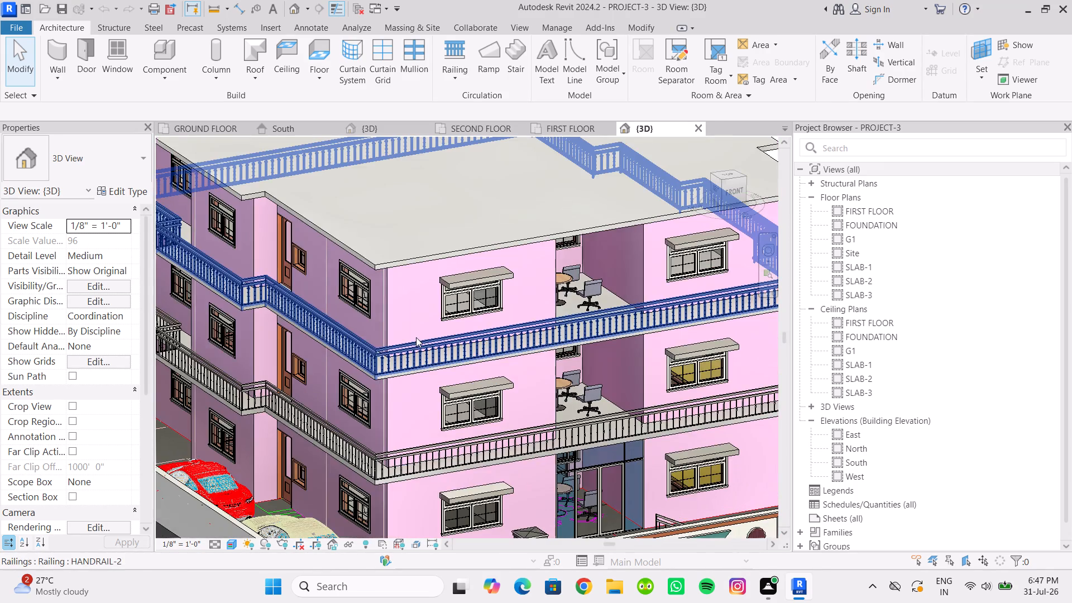
middle_click_drag(416, 337, 507, 219)
Examine PROJECT-3's front yard from above, including the entrance, gates and parked cars.
scroll(499, 222, "down", 3)
scroll(427, 317, "up", 3)
middle_click_drag(414, 319, 367, 363, "shift")
middle_click_drag(327, 330, 552, 333)
scroll(478, 358, "down", 1)
middle_click_drag(460, 360, 446, 415, "shift")
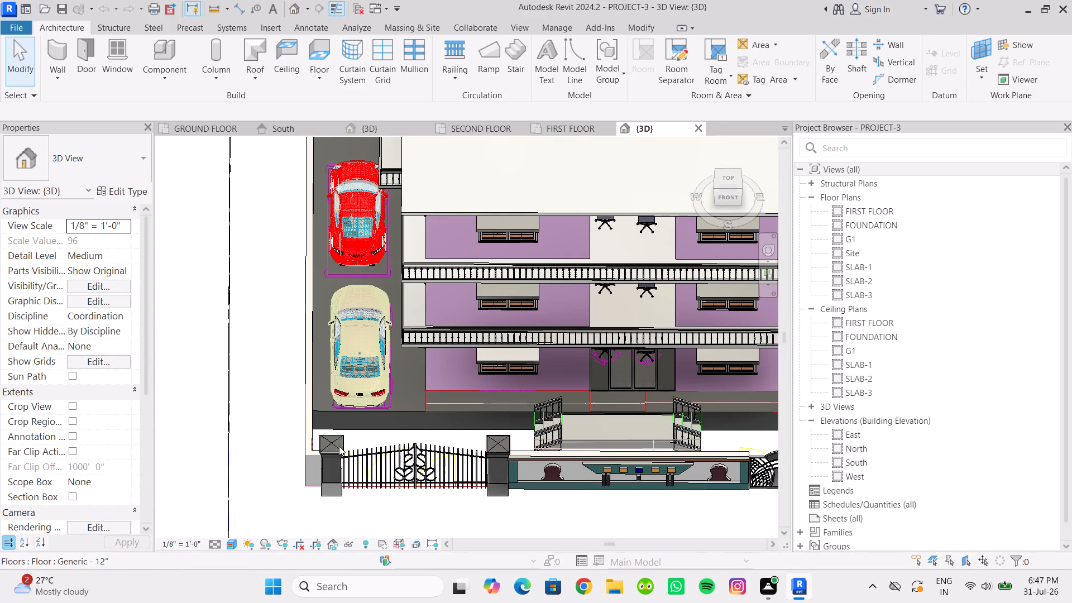
scroll(527, 363, "down", 2)
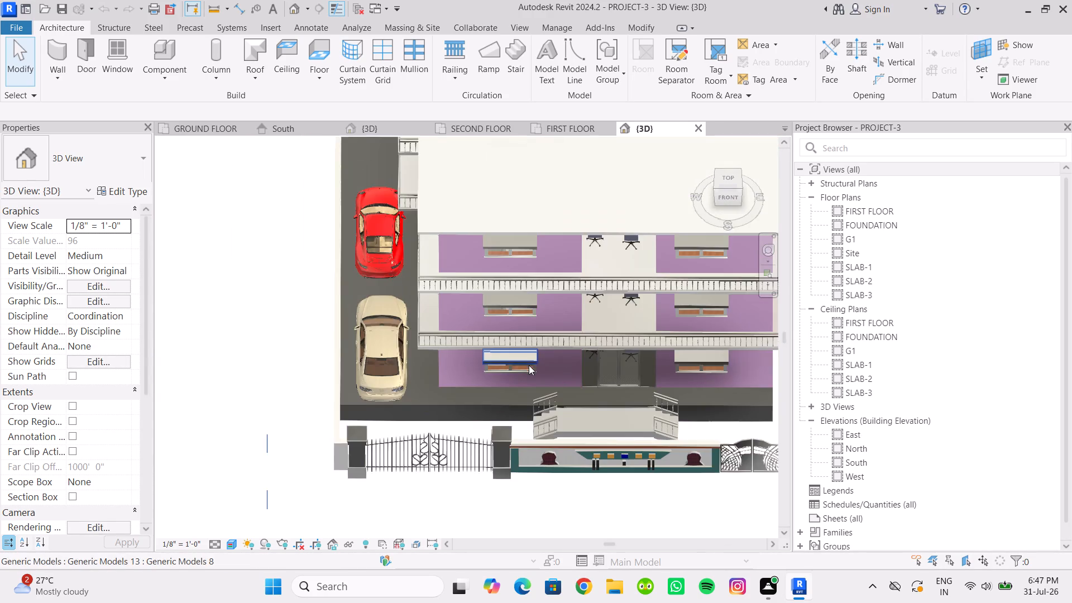
middle_click_drag(529, 366, 515, 402, "shift")
scroll(543, 372, "up", 4)
scroll(543, 372, "down", 3)
middle_click_drag(548, 372, 510, 363, "shift")
scroll(566, 329, "down", 9)
middle_click_drag(588, 337, 575, 300)
middle_click_drag(573, 308, 609, 151, "shift")
Examine PROJECT-3's front facade together with its decorated boundary wall, gates and ground-floor entrance.
scroll(588, 188, "up", 3)
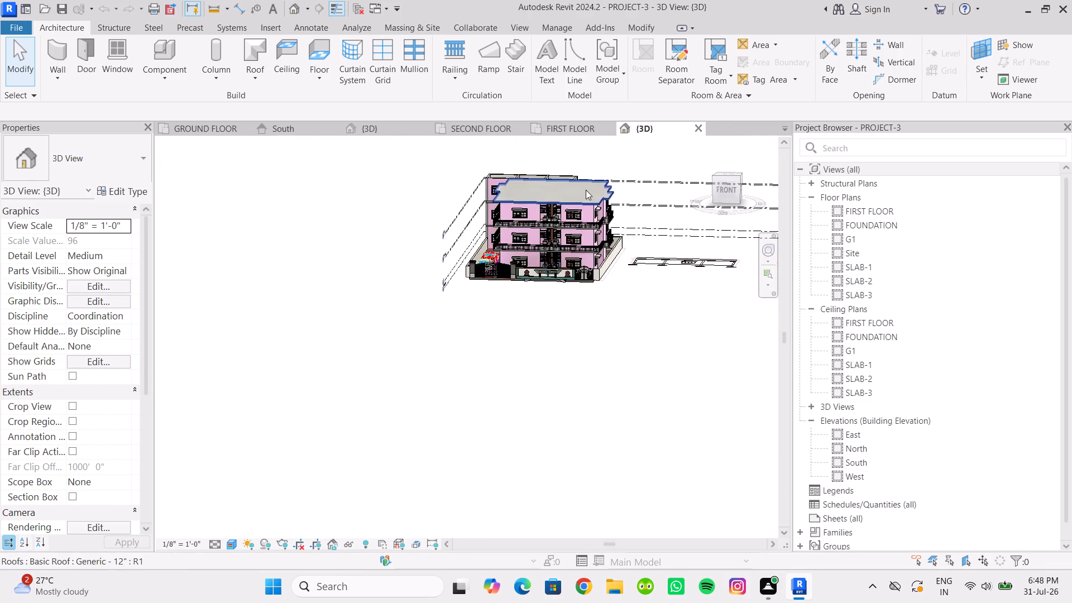
scroll(586, 190, "up", 9)
middle_click_drag(520, 266, 591, 287, "shift")
scroll(578, 280, "down", 5)
middle_click_drag(573, 279, 561, 272)
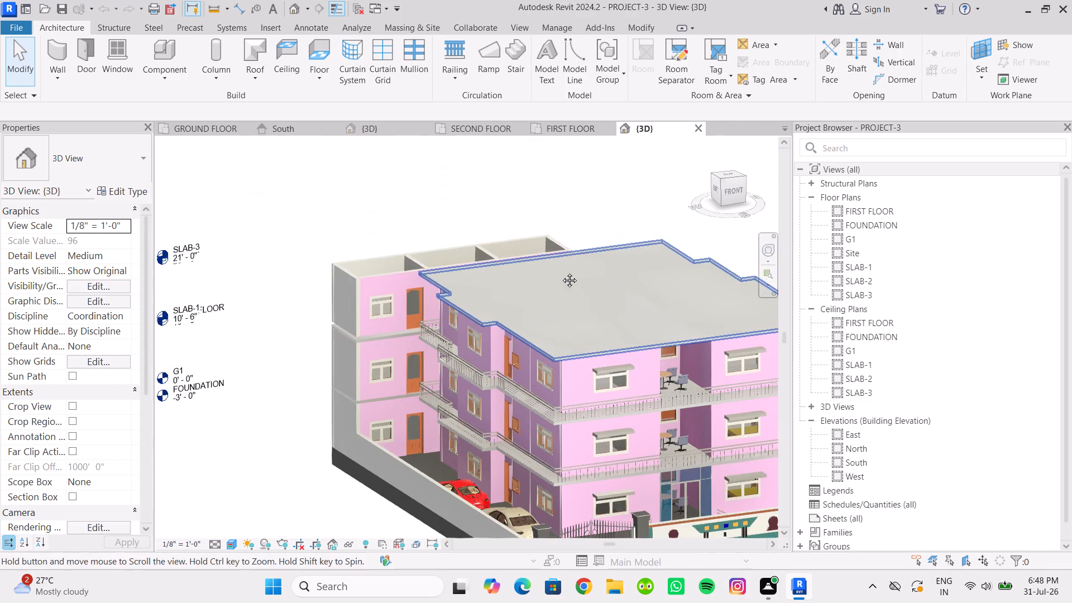
middle_click_drag(561, 272, 501, 210)
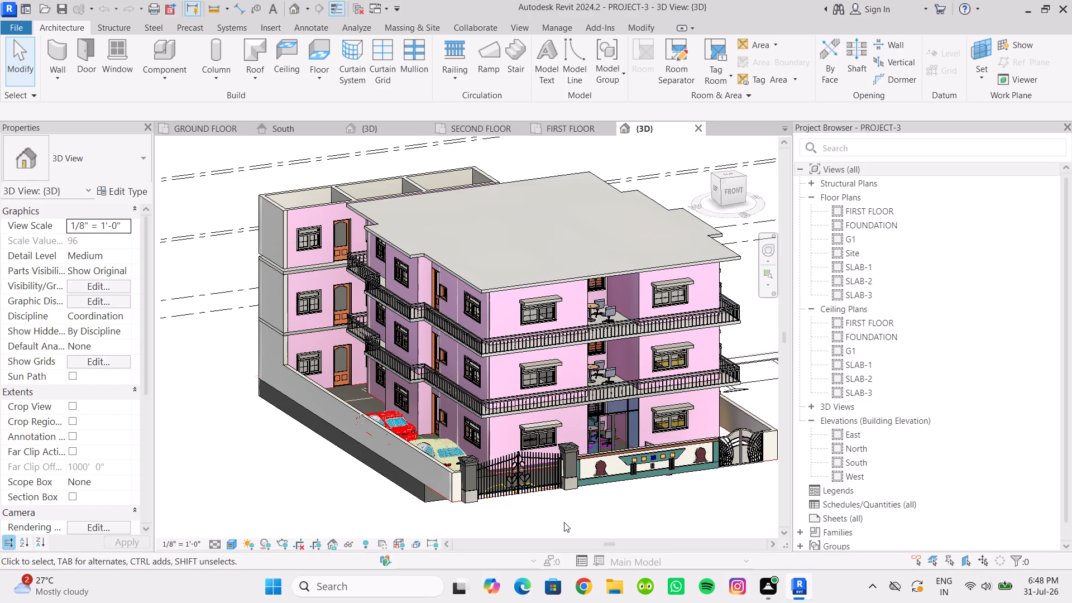
scroll(569, 488, "up", 2)
middle_click_drag(674, 492, 532, 477)
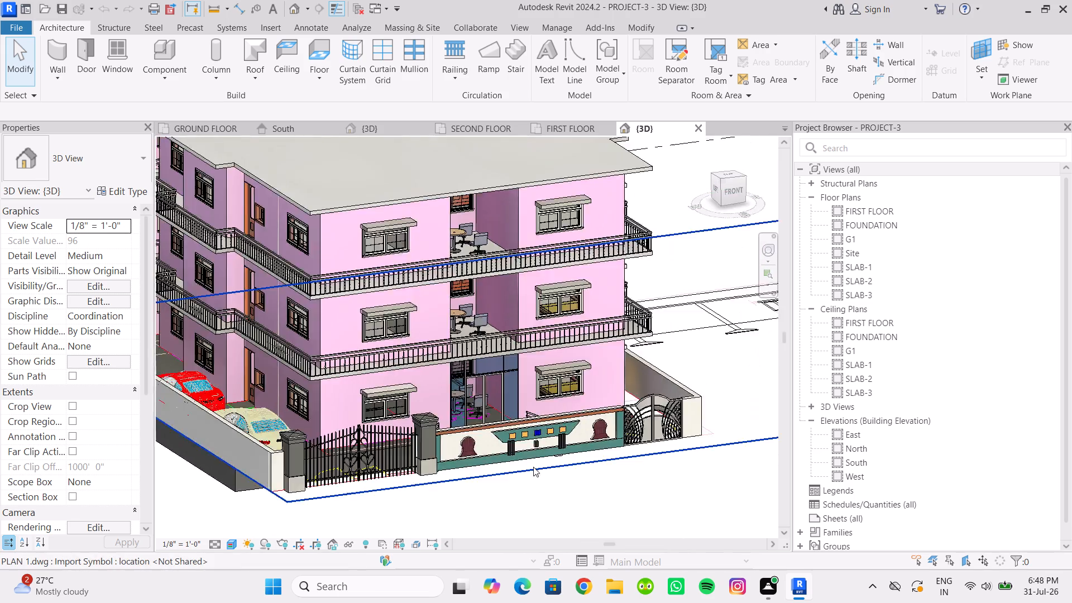
scroll(534, 467, "up", 4)
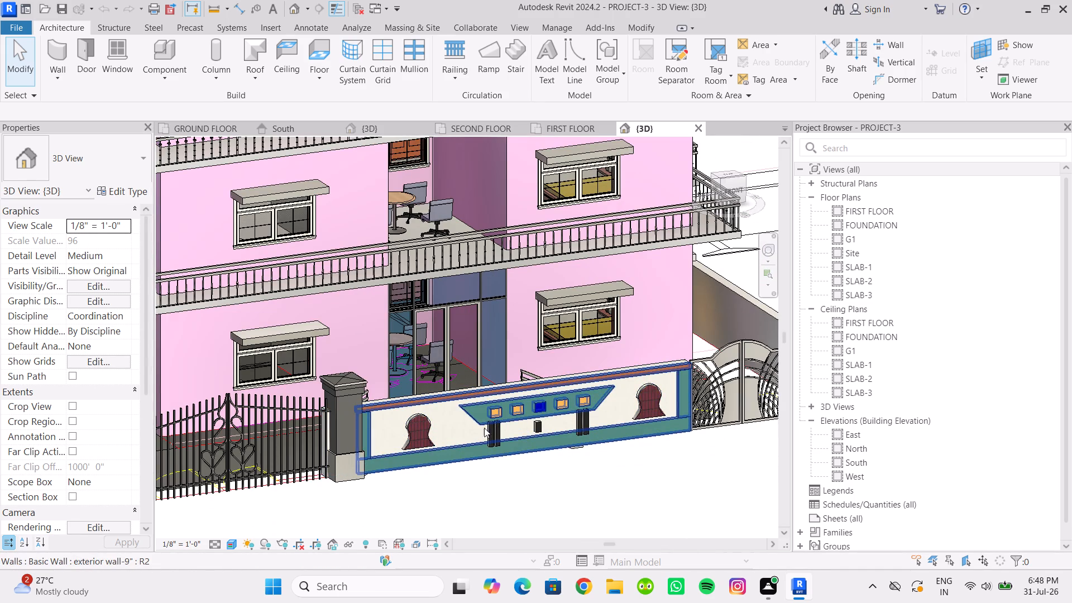
scroll(471, 490, "up", 1)
scroll(478, 489, "down", 2)
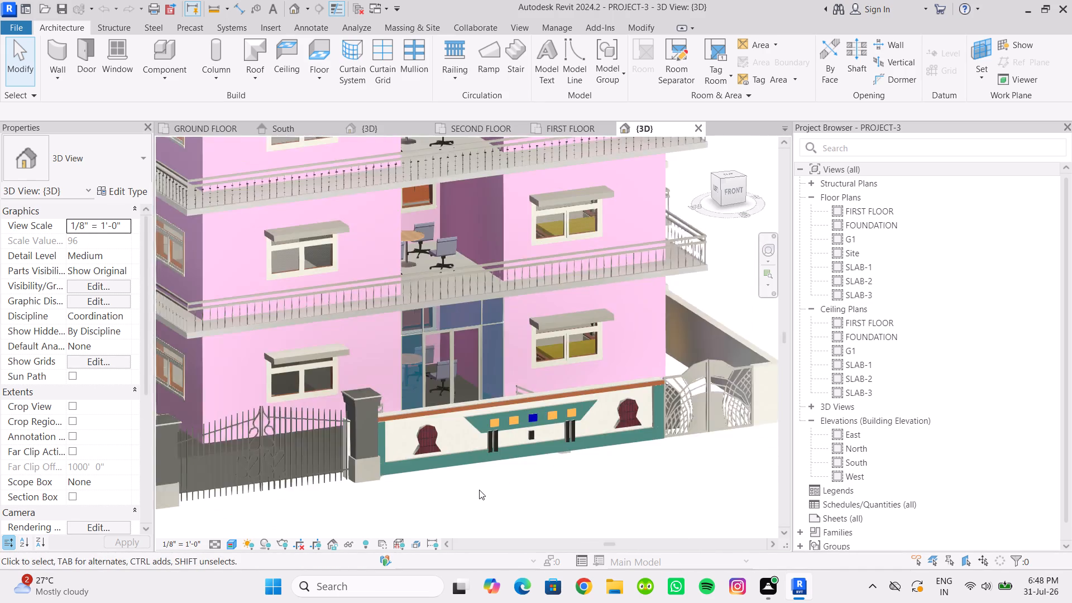
scroll(479, 490, "down", 4)
middle_click_drag(484, 494, 530, 497)
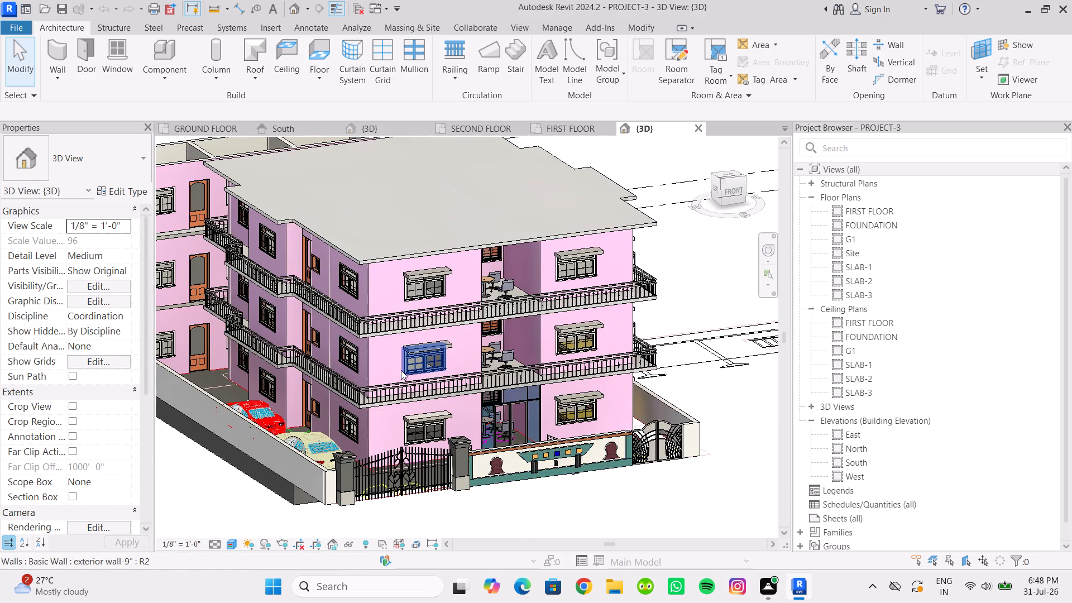
scroll(405, 375, "up", 4)
scroll(429, 389, "down", 2)
middle_click_drag(429, 389, 506, 383)
scroll(510, 381, "down", 4)
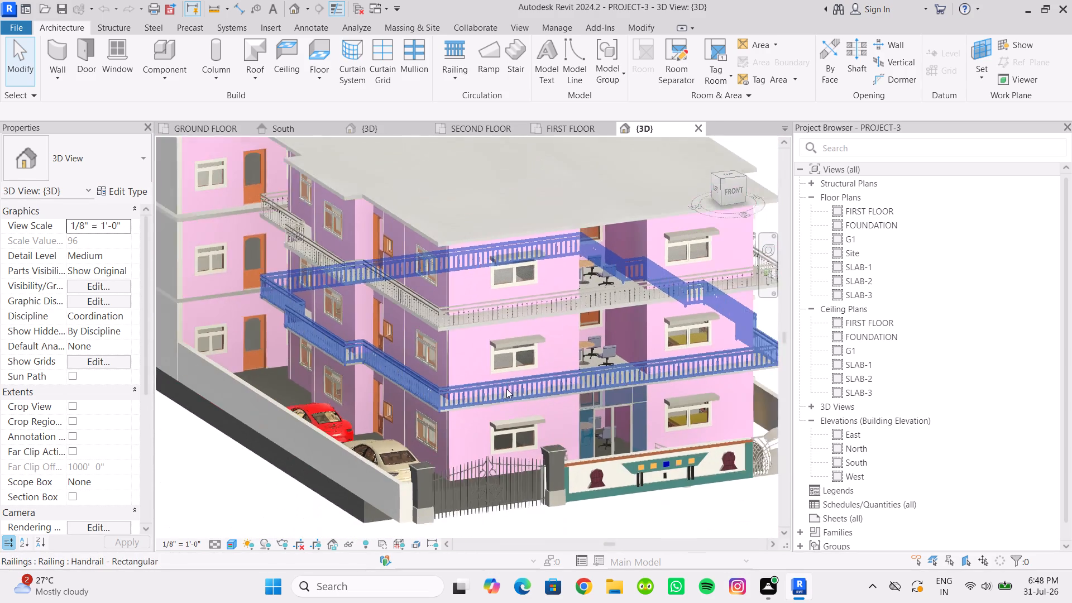
scroll(506, 389, "down", 1)
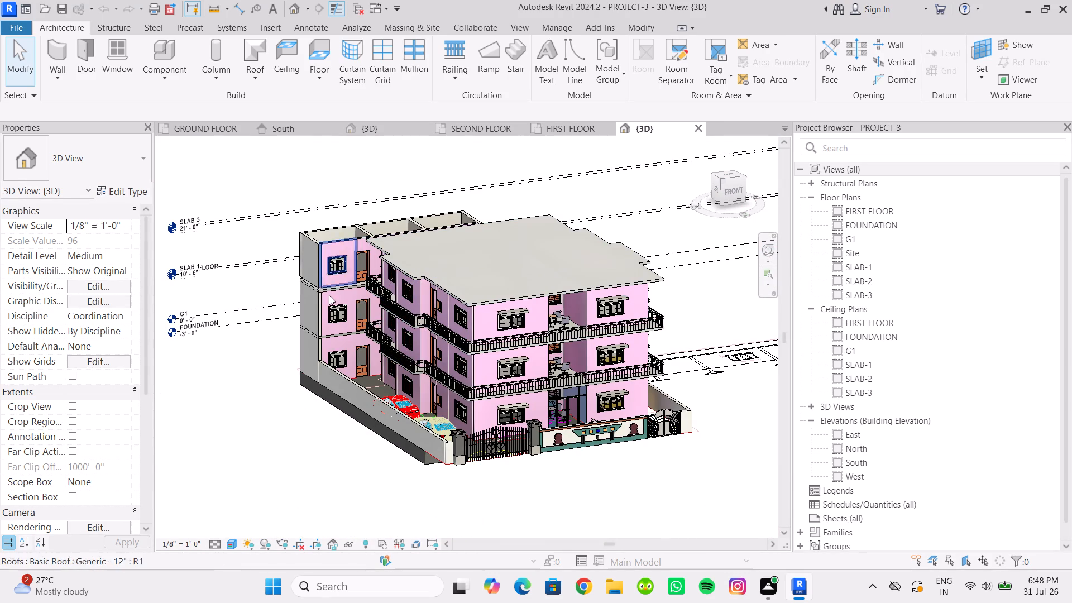
Examine the windows and doors on PROJECT-3's rear wing, and close that model.
scroll(329, 299, "up", 15)
middle_click_drag(339, 256, 351, 223, "shift")
scroll(353, 228, "down", 8)
middle_click_drag(376, 257, 384, 409)
scroll(393, 355, "up", 5)
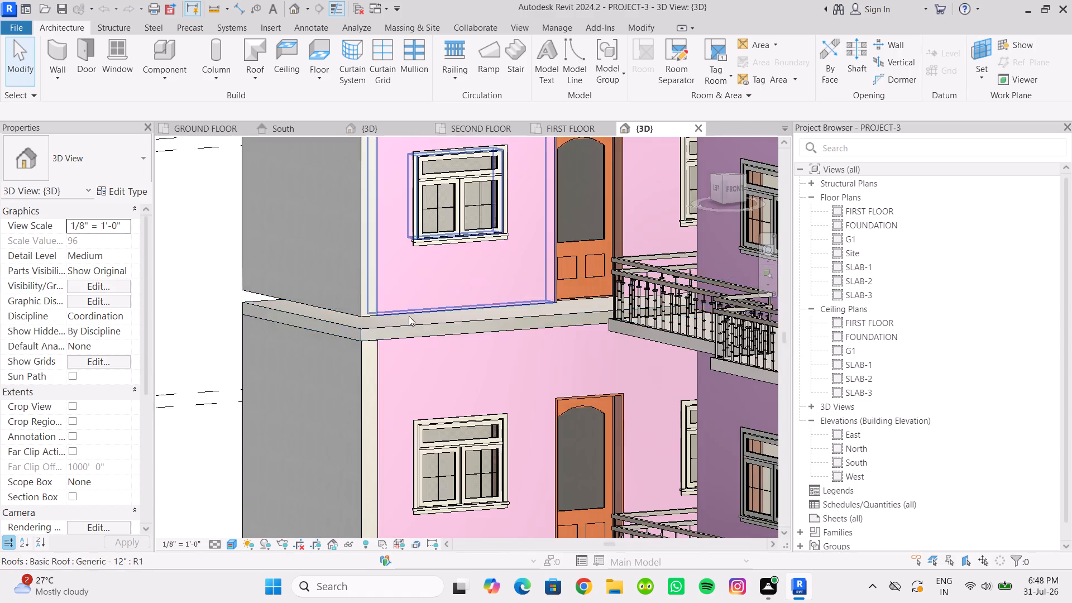
scroll(409, 322, "down", 14)
middle_click_drag(417, 366, 372, 442, "shift")
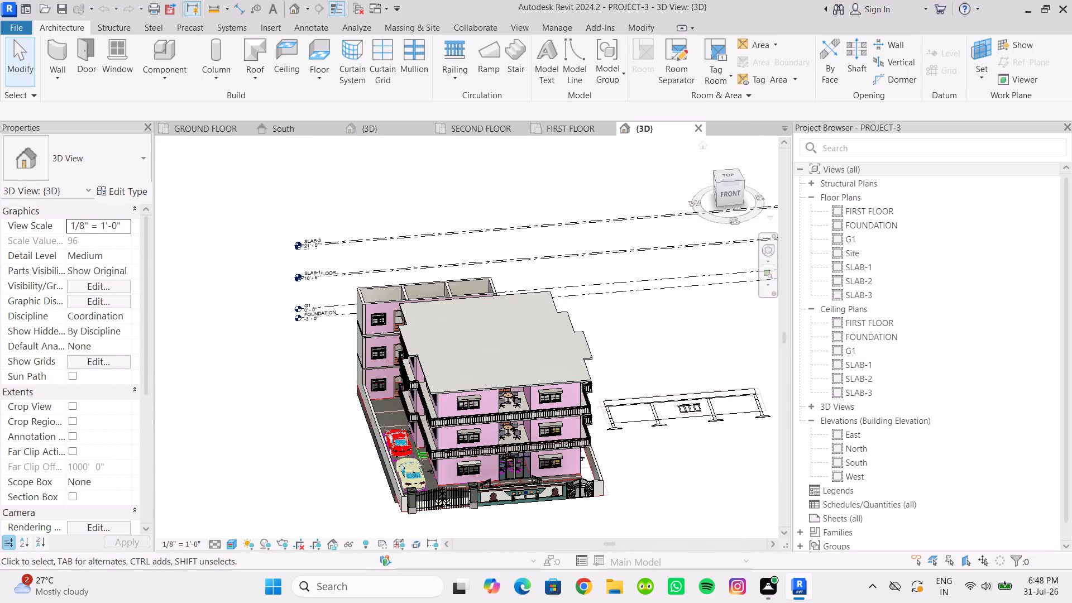
left_click(700, 130)
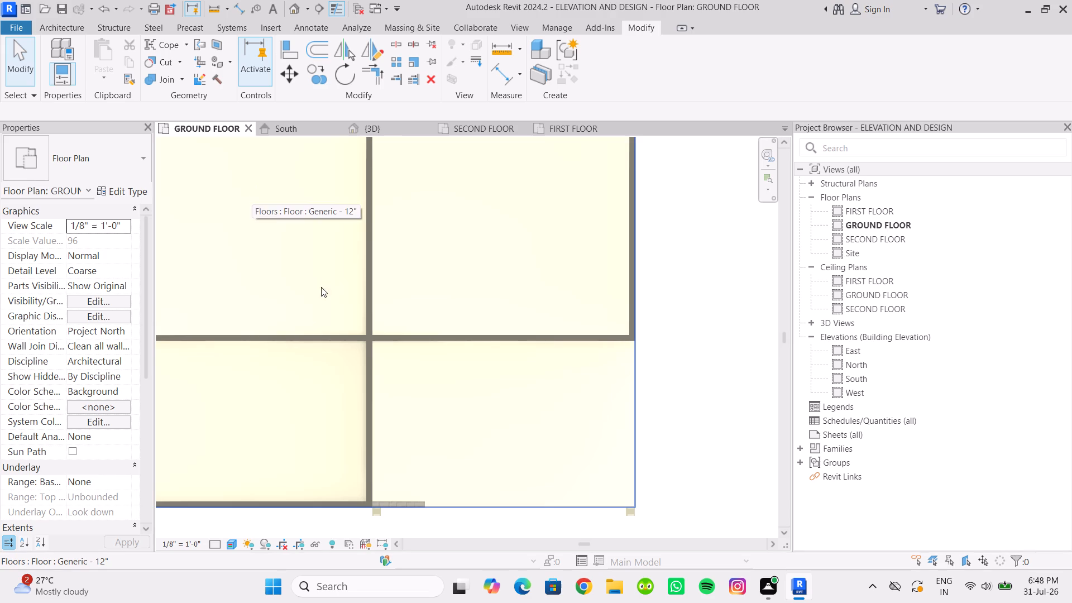
Load the door family Front_Door_with_Sidelights_16280 from the library's SHUBHAM CITY door folder for placement on the ground floor.
scroll(320, 292, "down", 4)
scroll(382, 365, "up", 3)
middle_click_drag(376, 348, 443, 414)
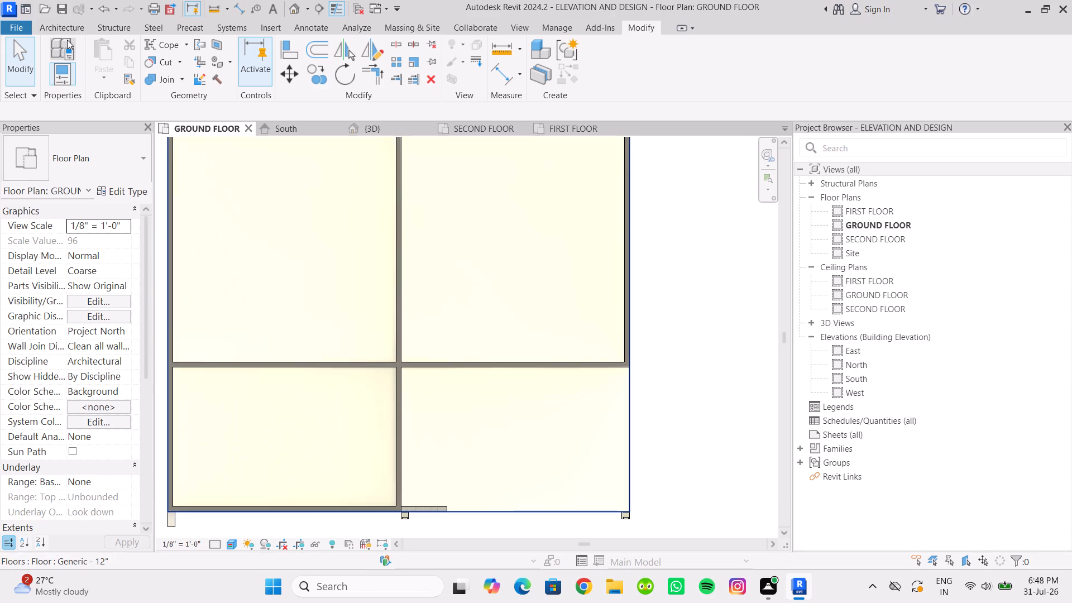
left_click(69, 28)
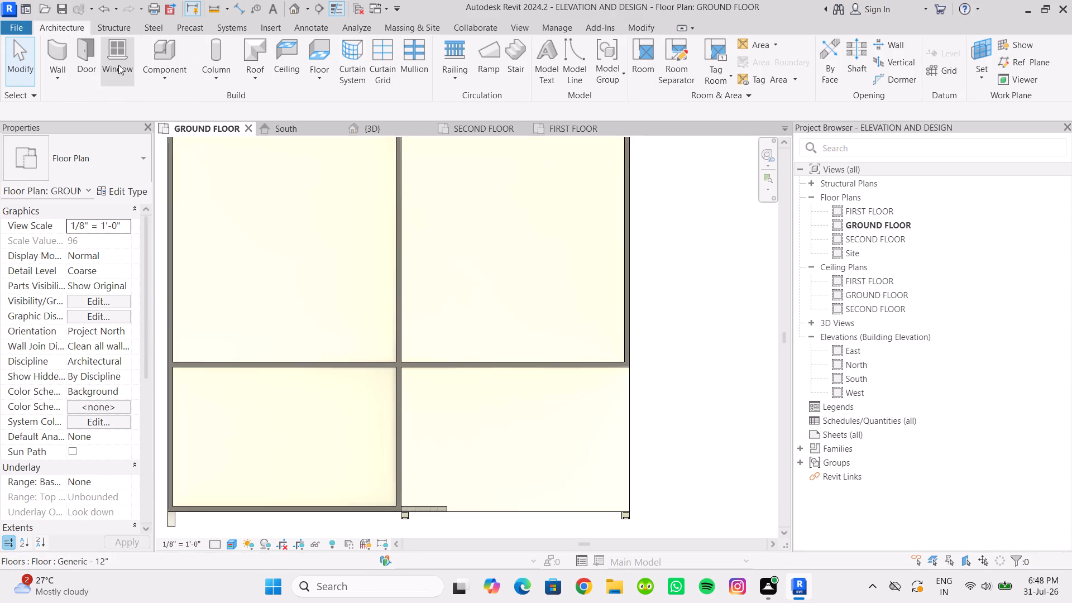
left_click(85, 59)
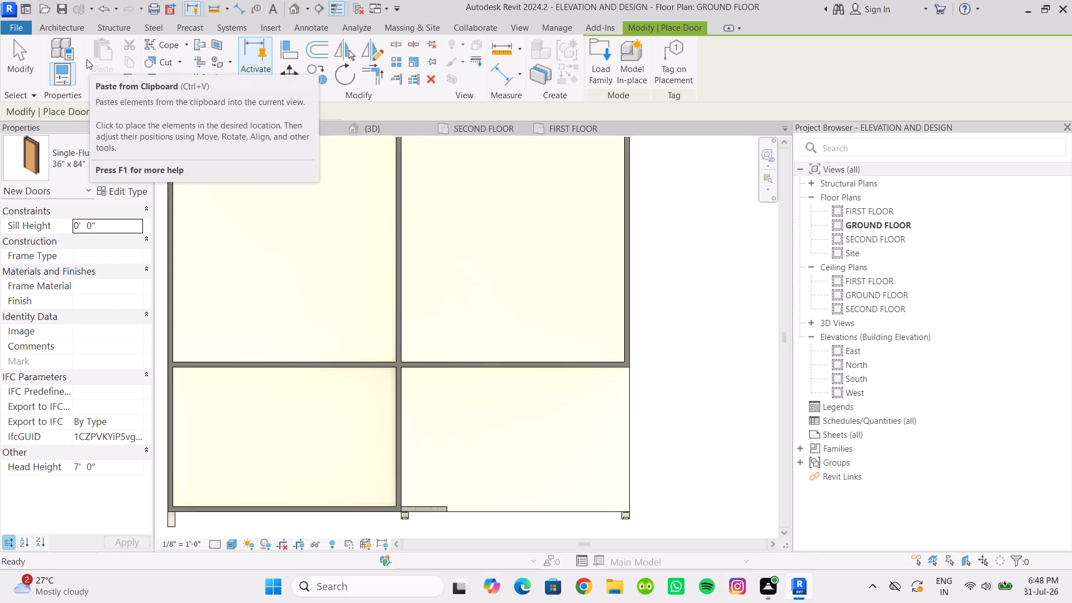
left_click(597, 66)
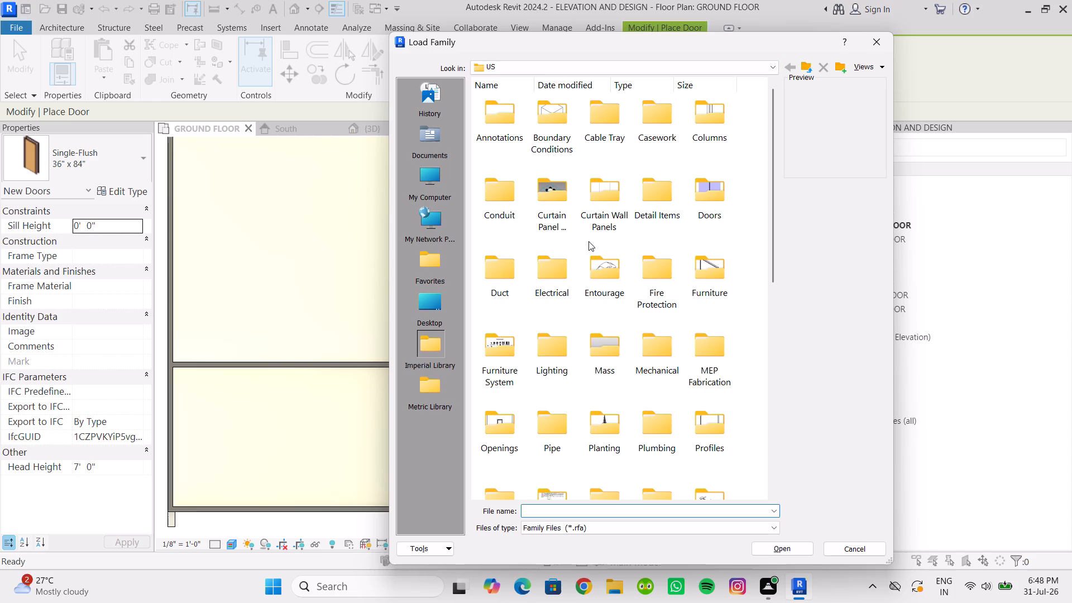
scroll(653, 332, "down", 6)
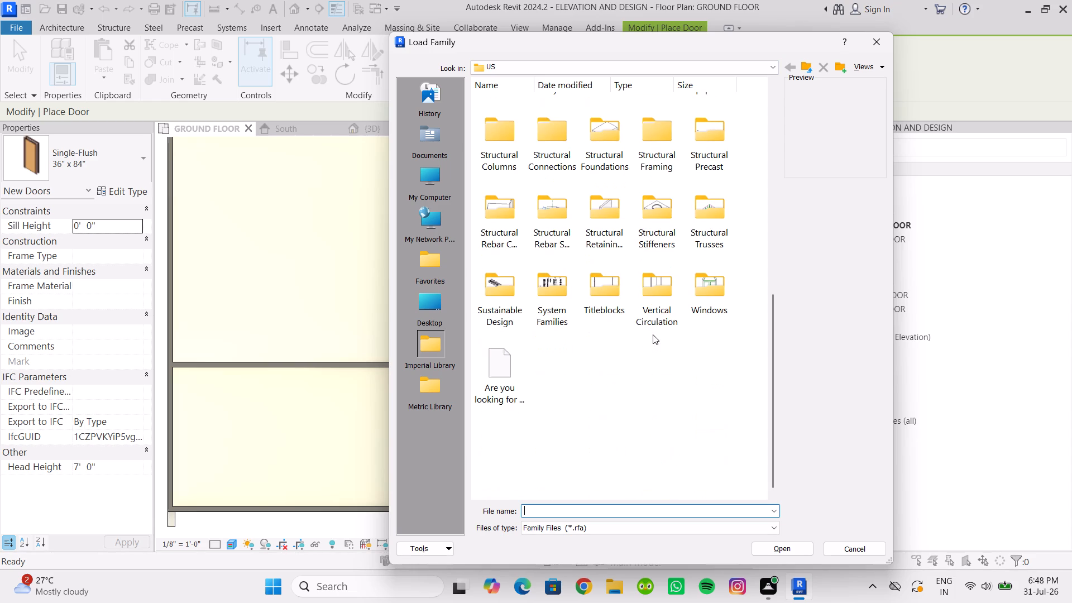
scroll(623, 271, "up", 2)
double_click(615, 295)
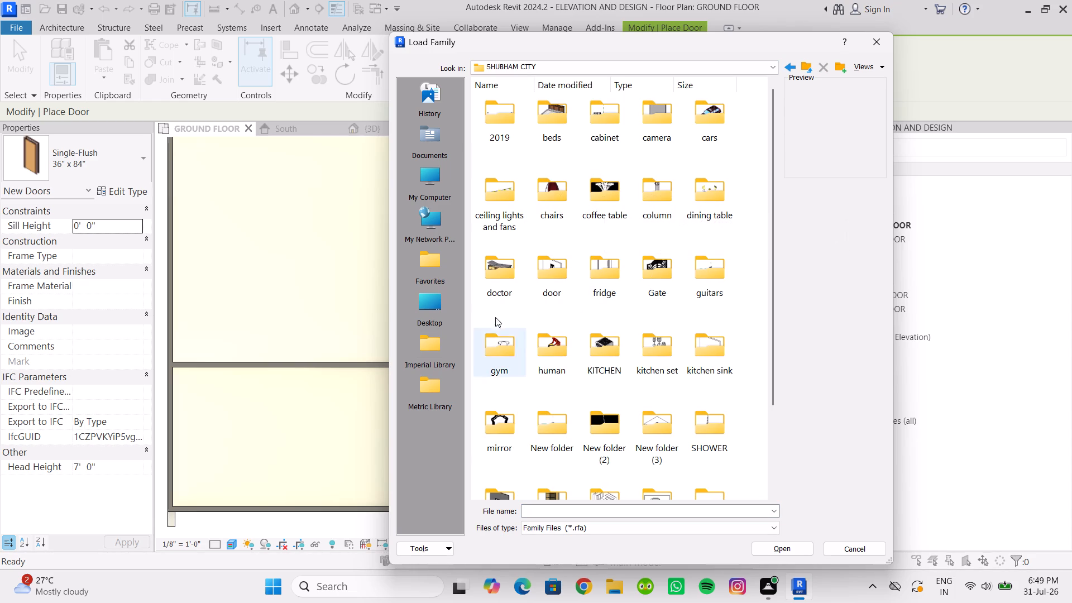
double_click(558, 262)
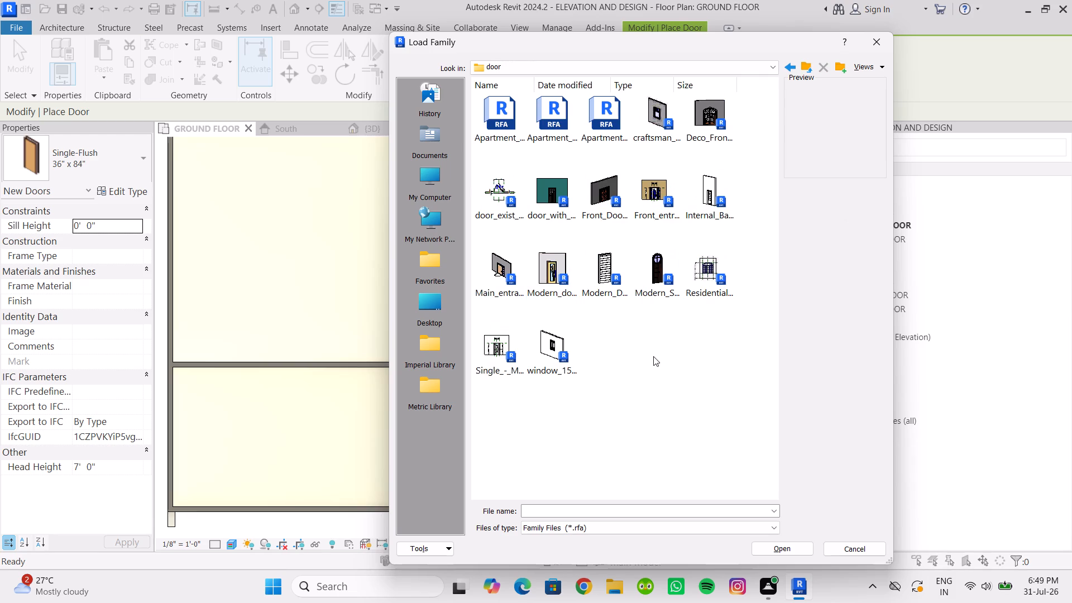
scroll(647, 368, "up", 5, "ctrl")
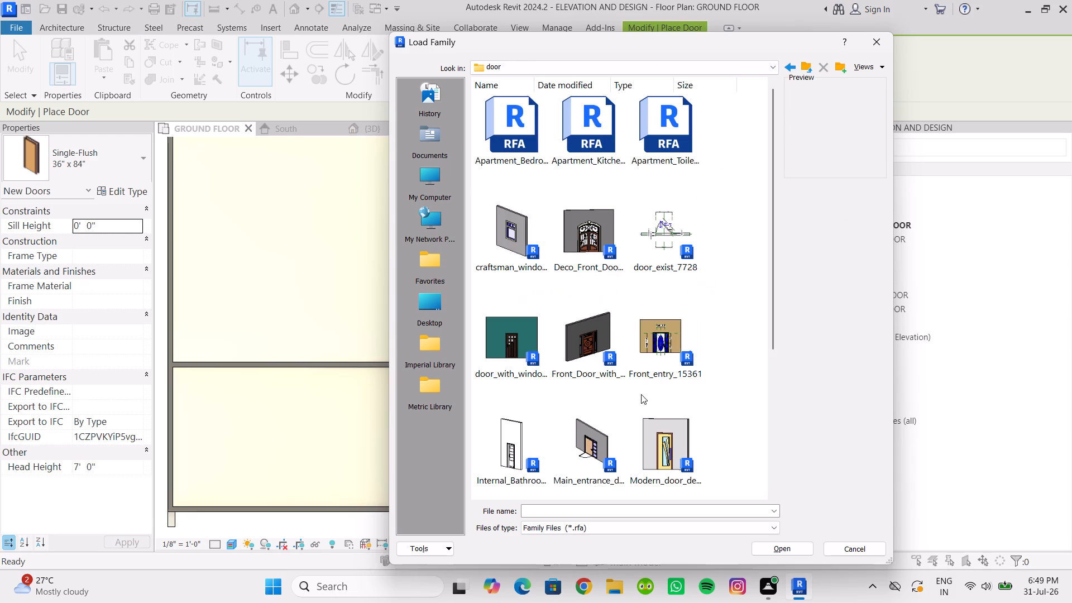
scroll(641, 394, "up", 4, "ctrl")
scroll(623, 324, "down", 1)
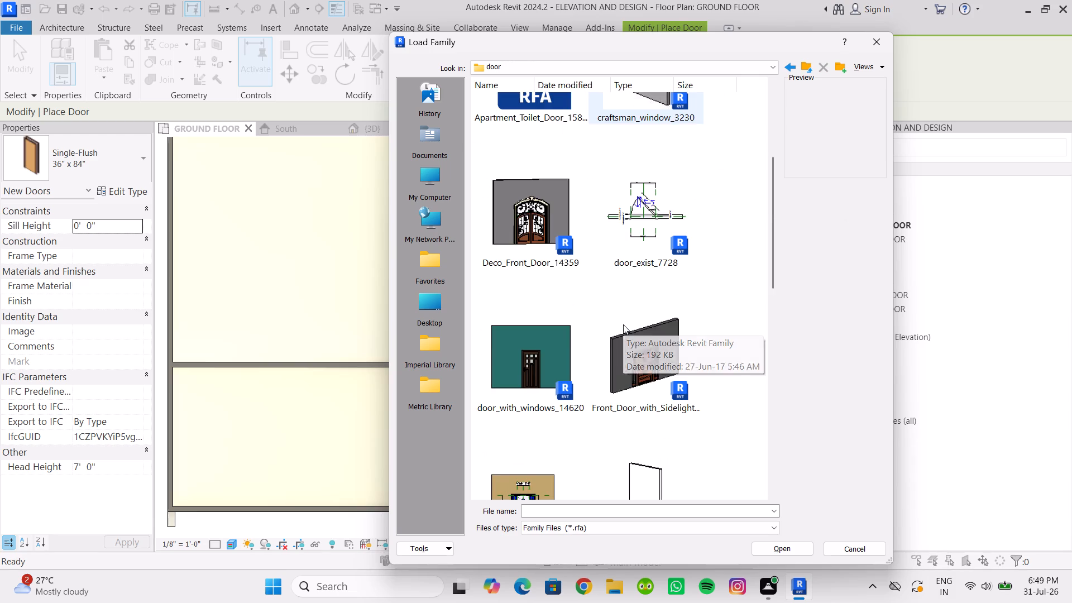
scroll(623, 326, "down", 2)
scroll(623, 327, "up", 1)
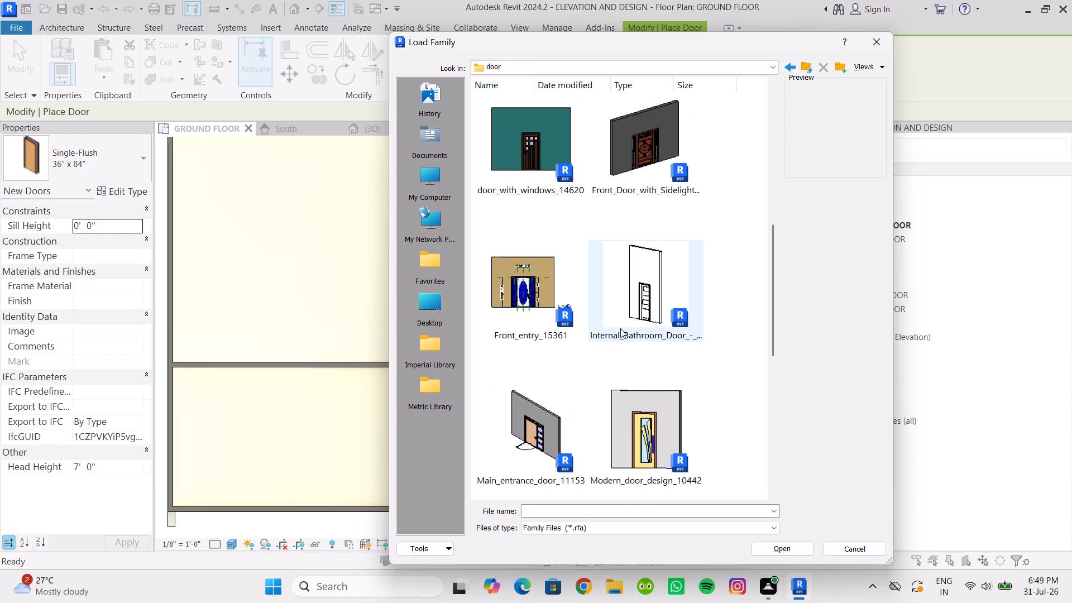
left_click(649, 161)
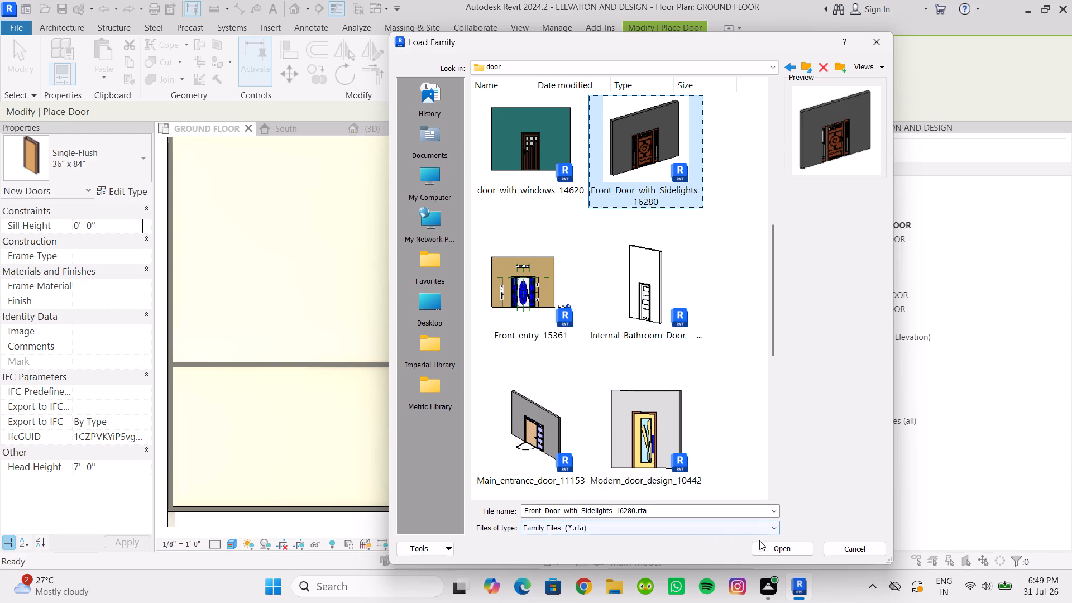
left_click(775, 548)
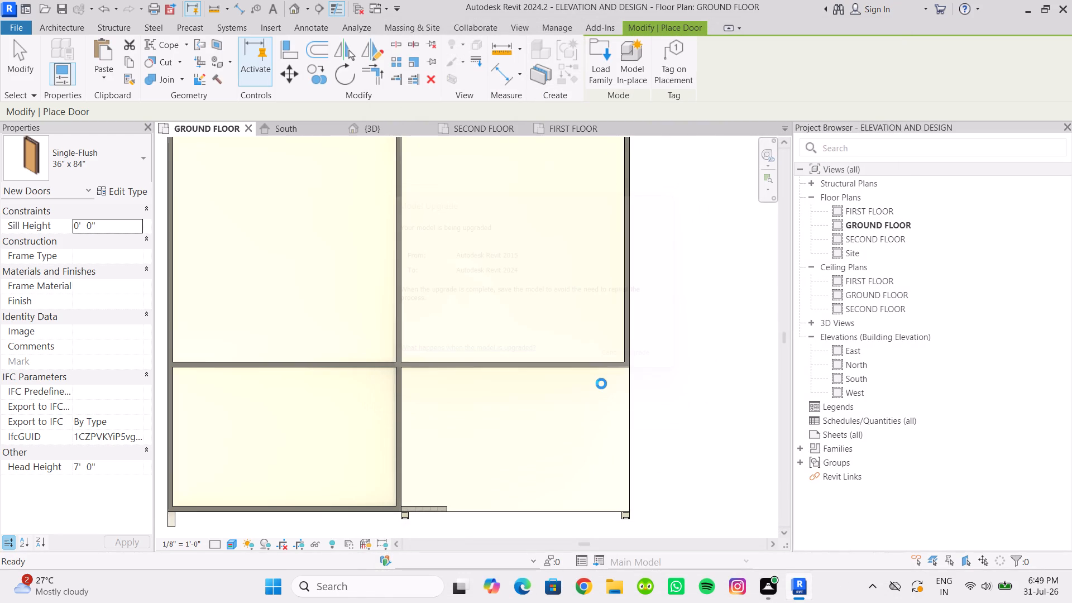
Place the sidelight front door in the wall behind the open front bay, about 8' from the east wall.
left_click(565, 365)
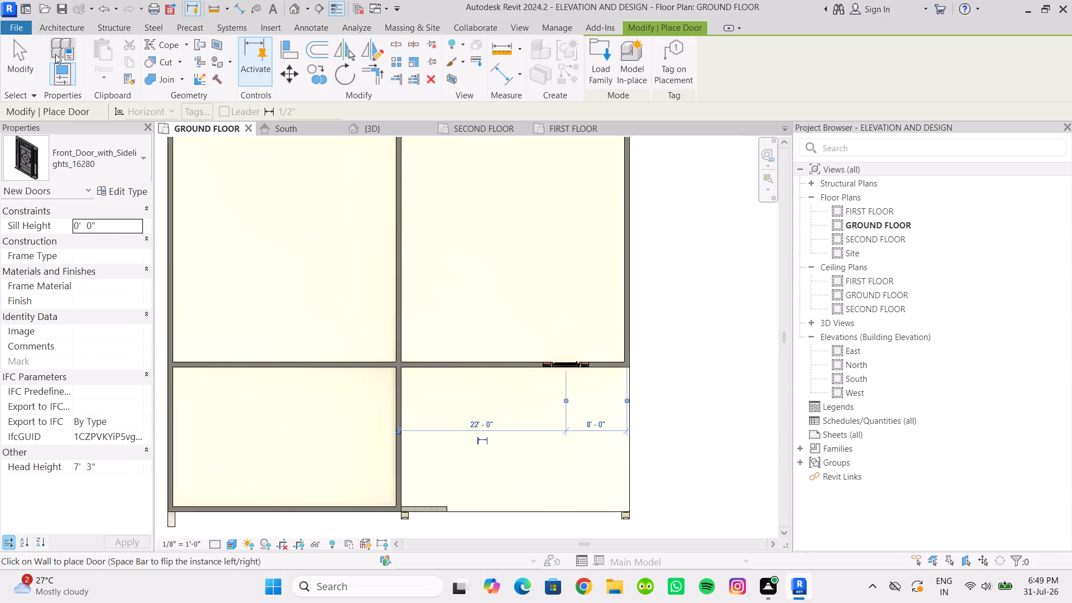
Load the window family Window-Bay-Casement-10_Degree_Angle from the US library's Windows folder.
left_click(73, 30)
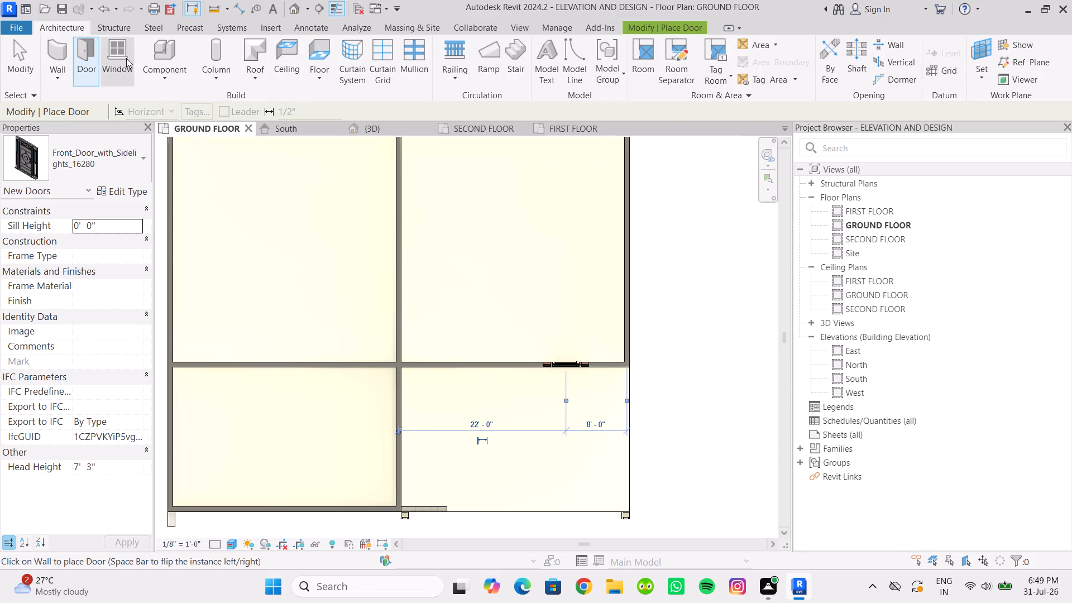
left_click(126, 58)
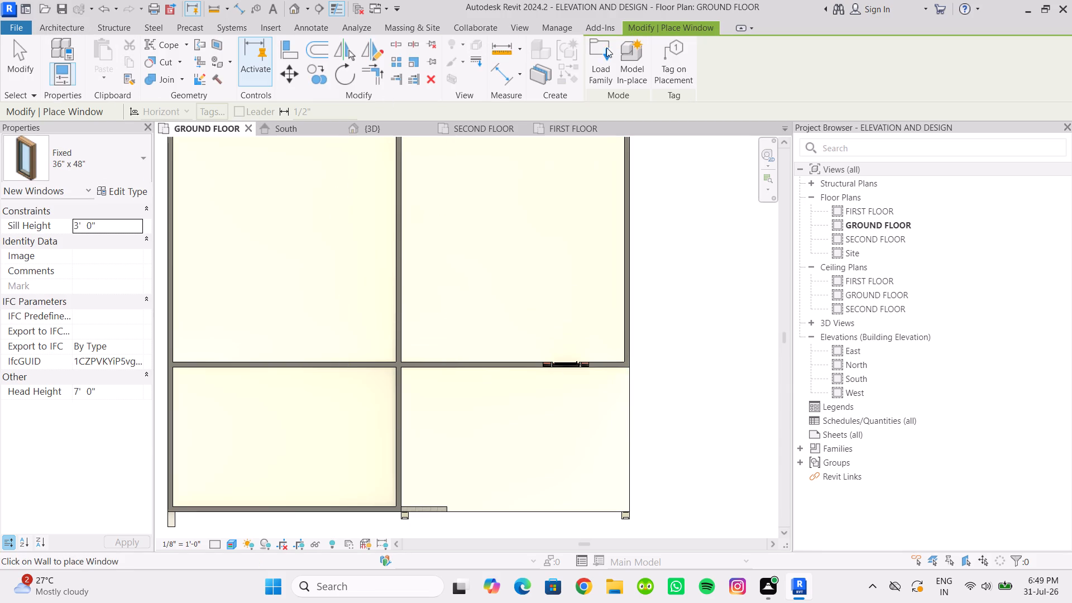
left_click(597, 55)
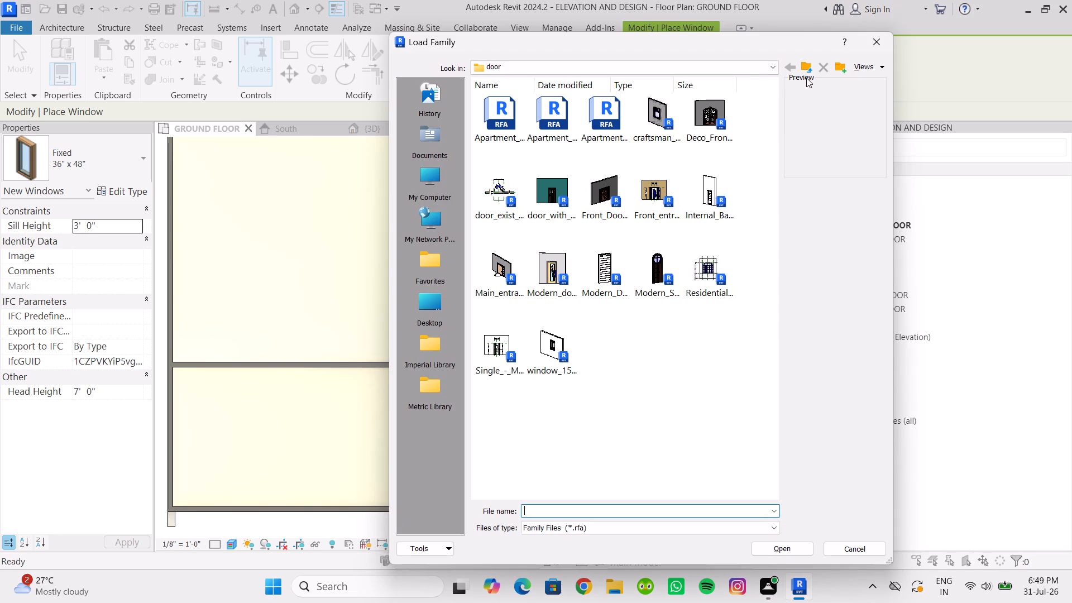
left_click(808, 69)
scroll(622, 286, "down", 5)
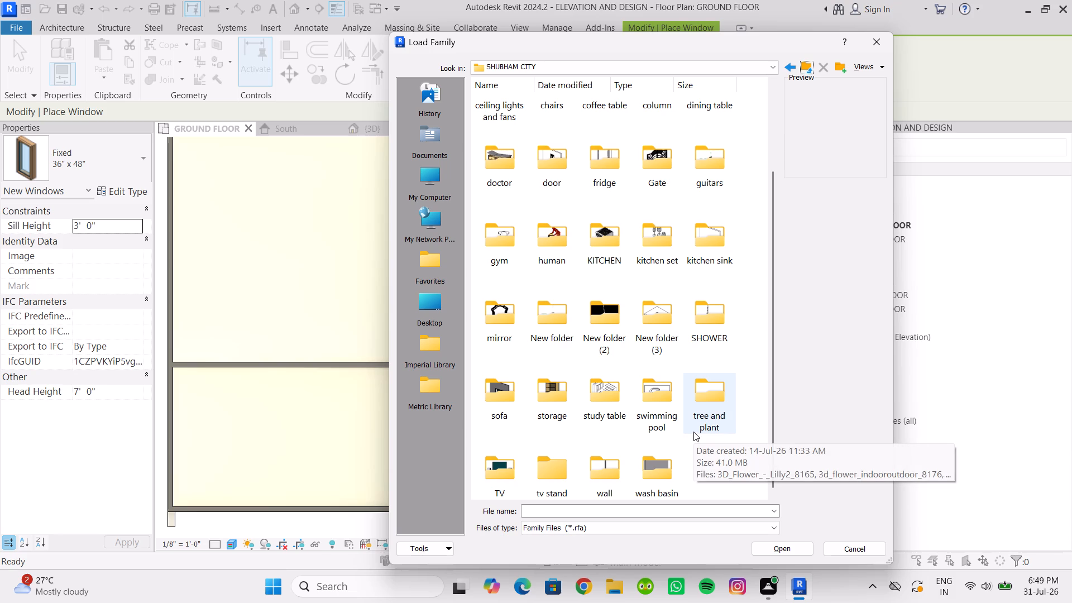
scroll(693, 432, "up", 2)
left_click(788, 69)
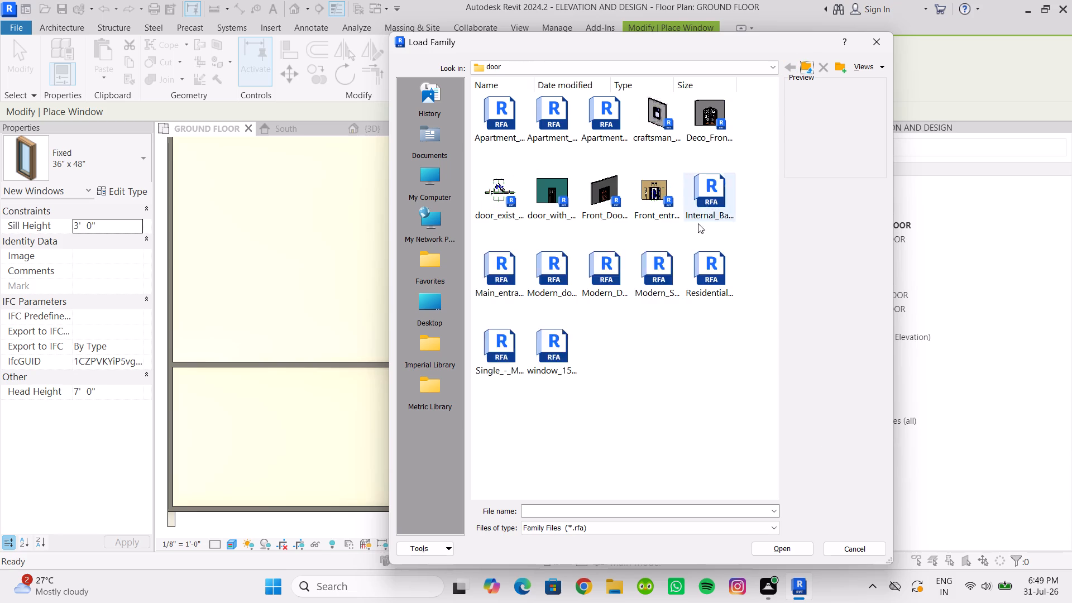
left_click(802, 66)
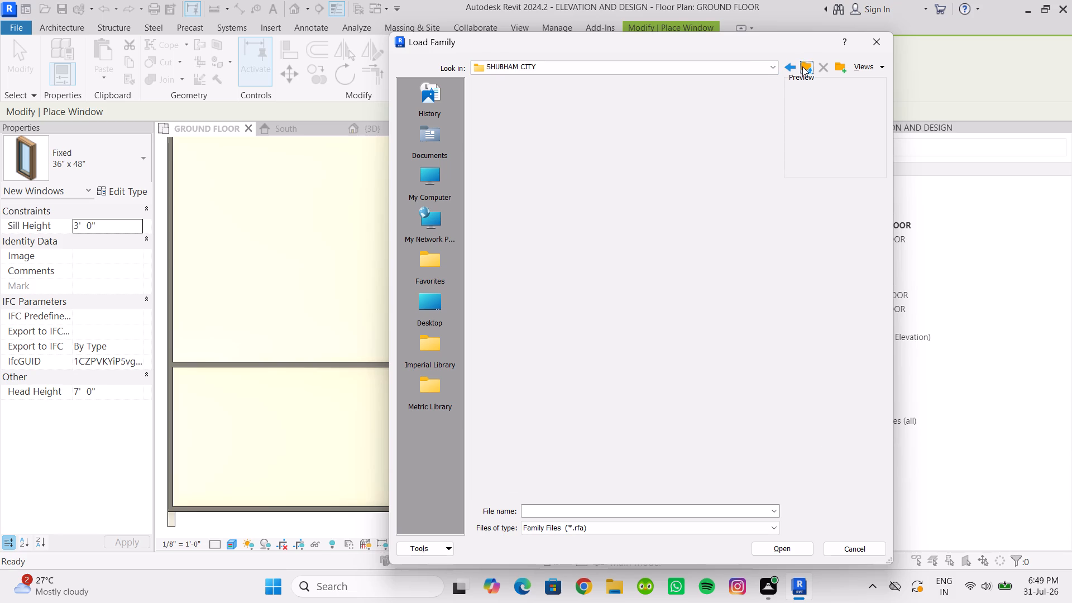
left_click(808, 66)
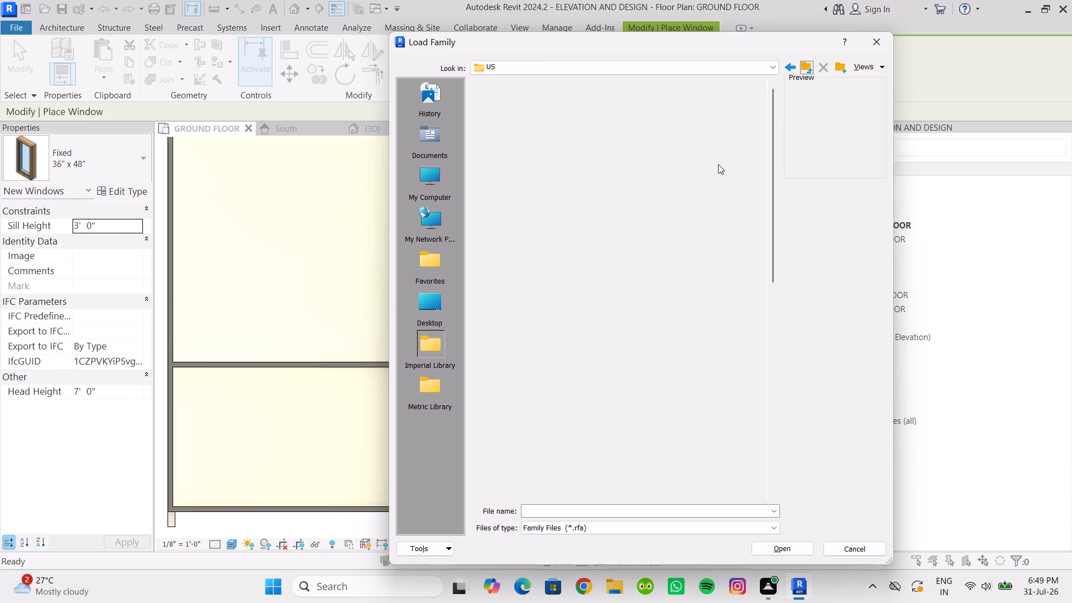
scroll(636, 208, "down", 6)
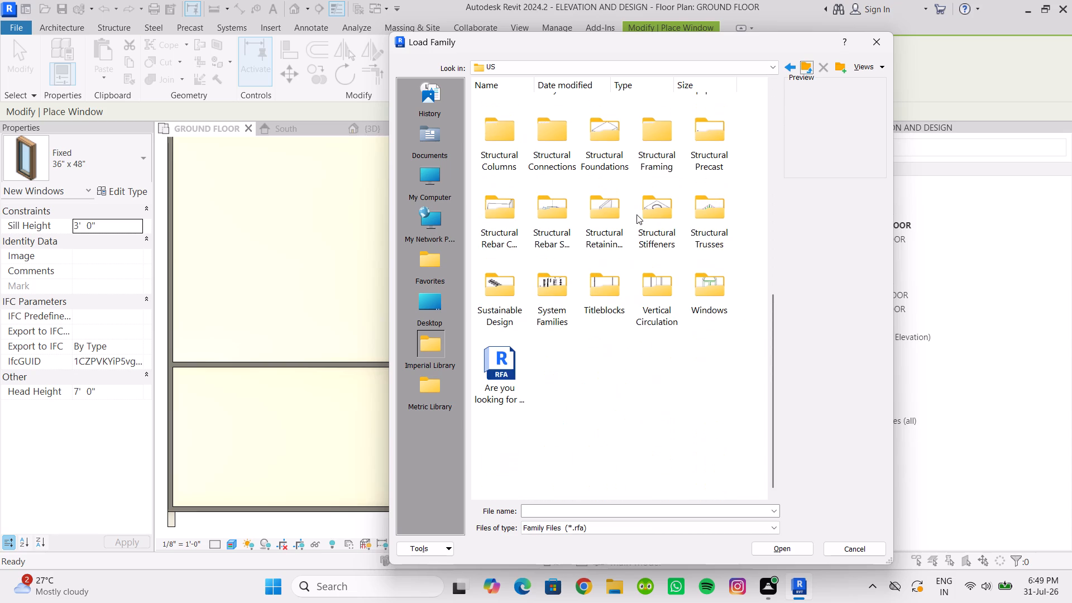
double_click(720, 288)
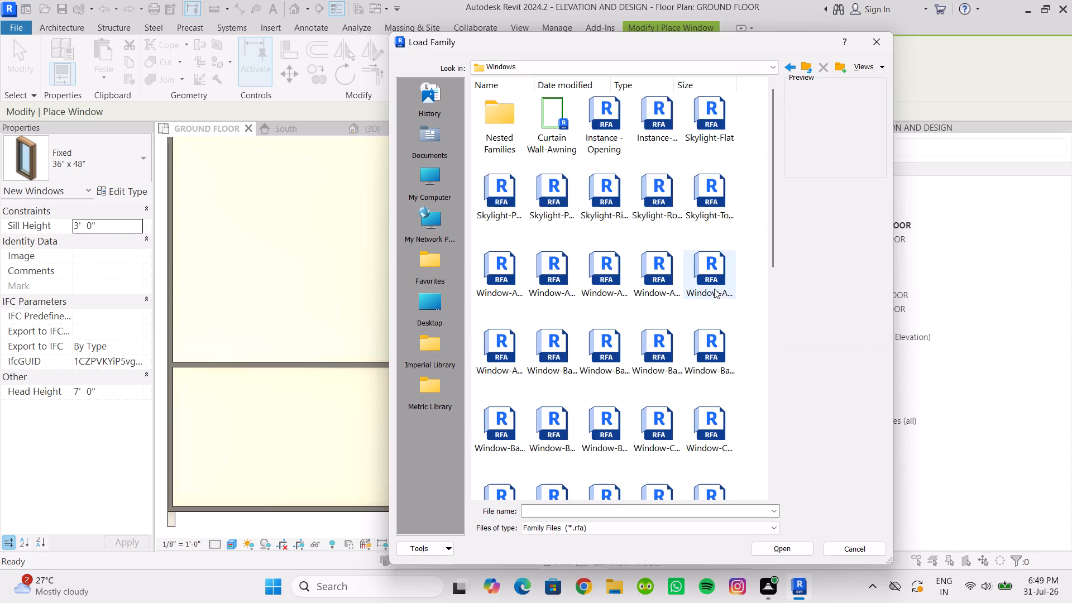
scroll(616, 272, "down", 3)
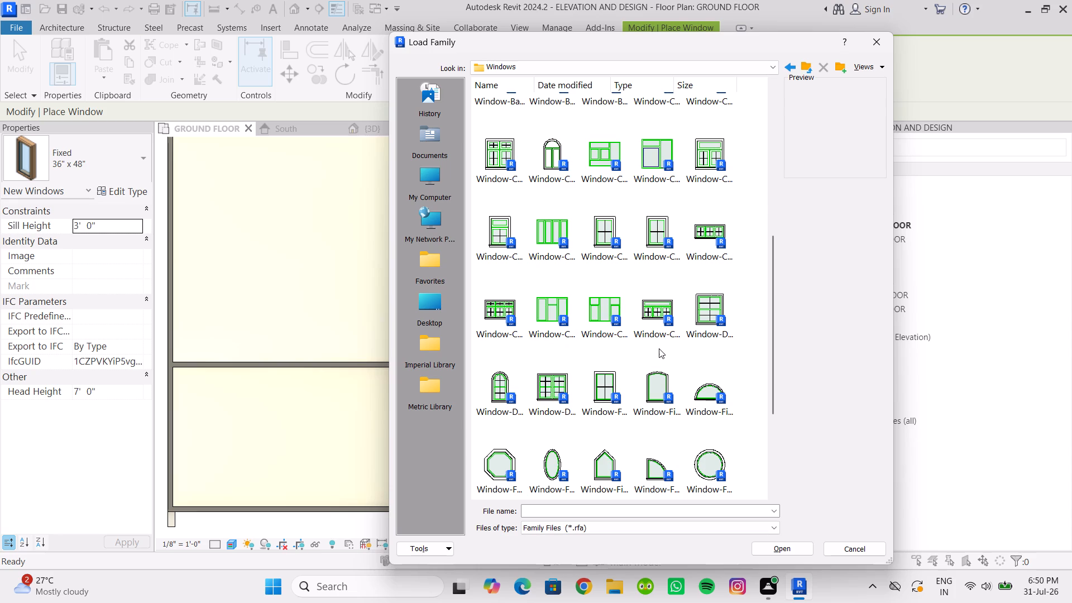
scroll(657, 351, "up", 3, "ctrl")
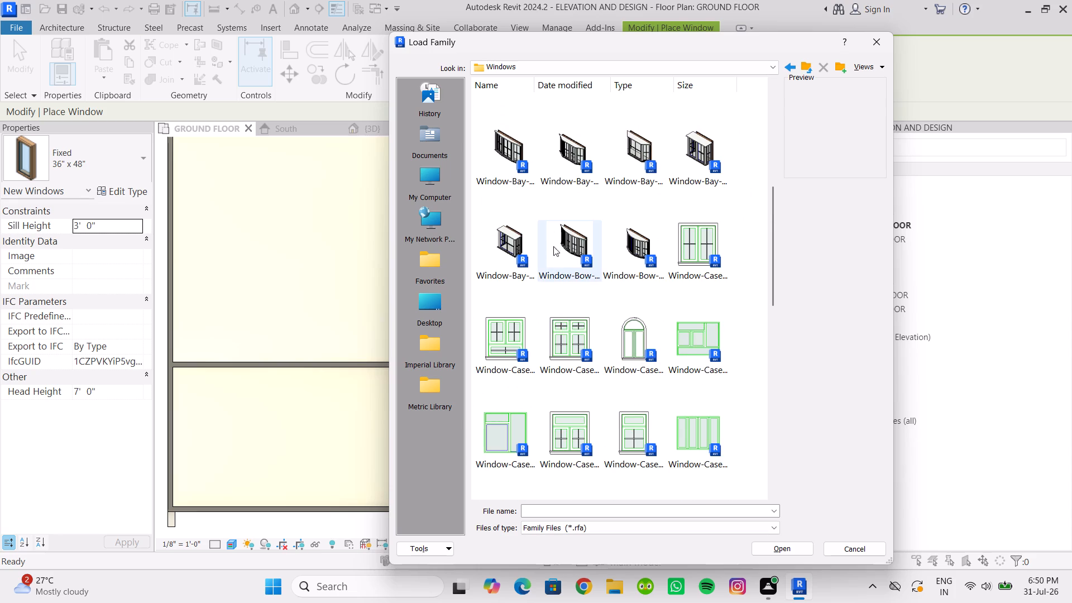
left_click(508, 154)
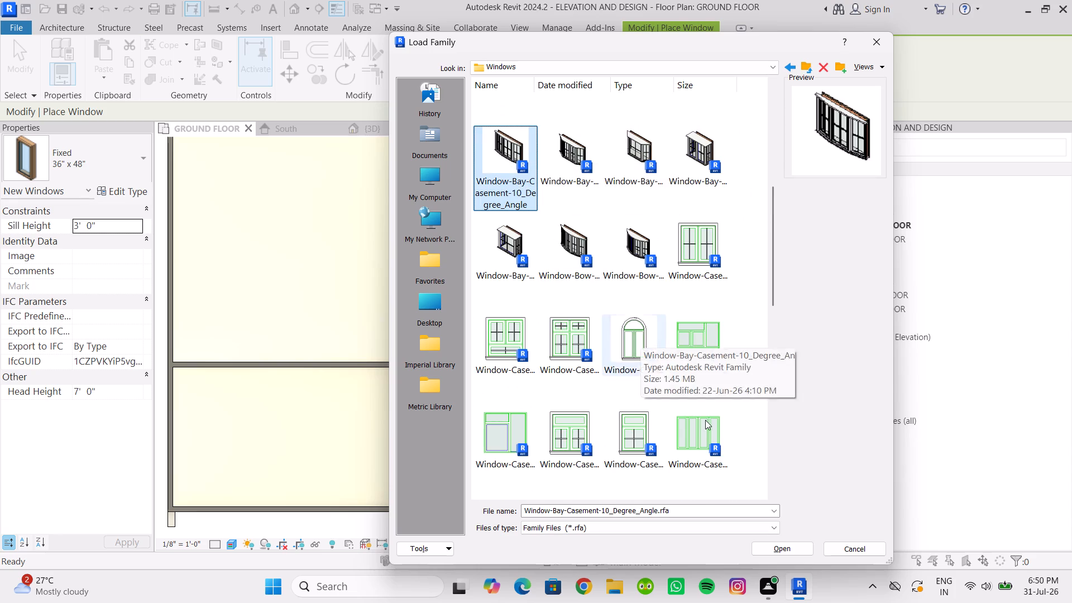
left_click(782, 549)
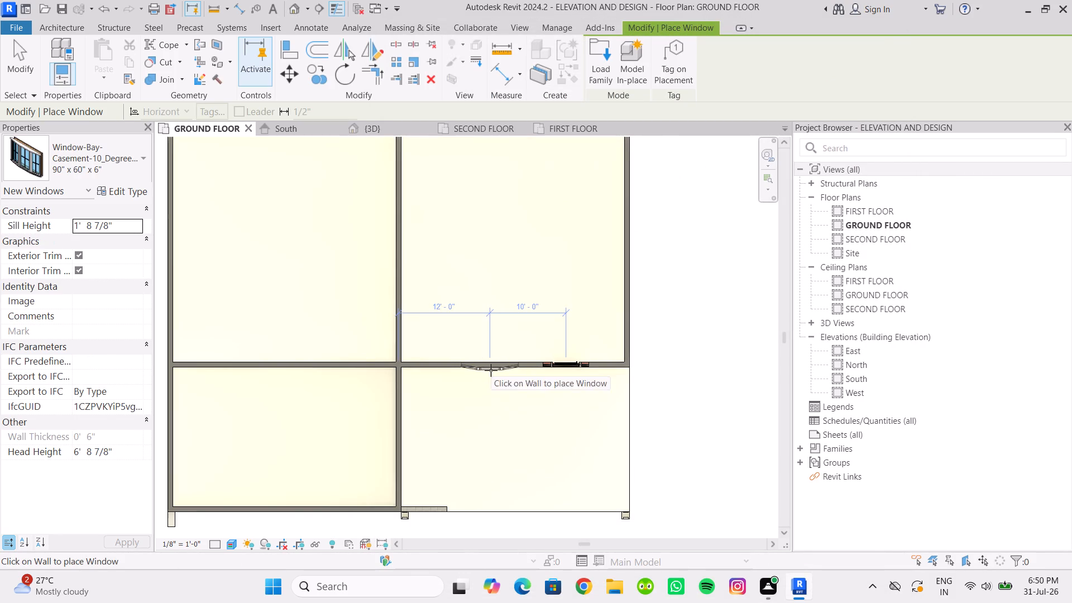
Place the 90" x 60" x 6" bay casement window in the same wall, about 10' west of the front door.
left_click(491, 370)
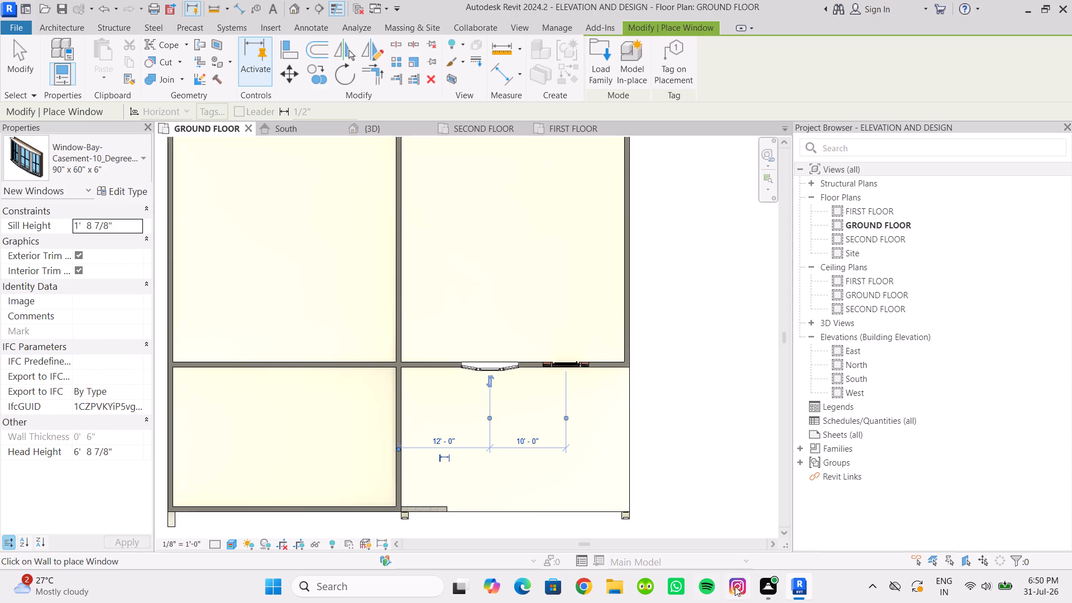
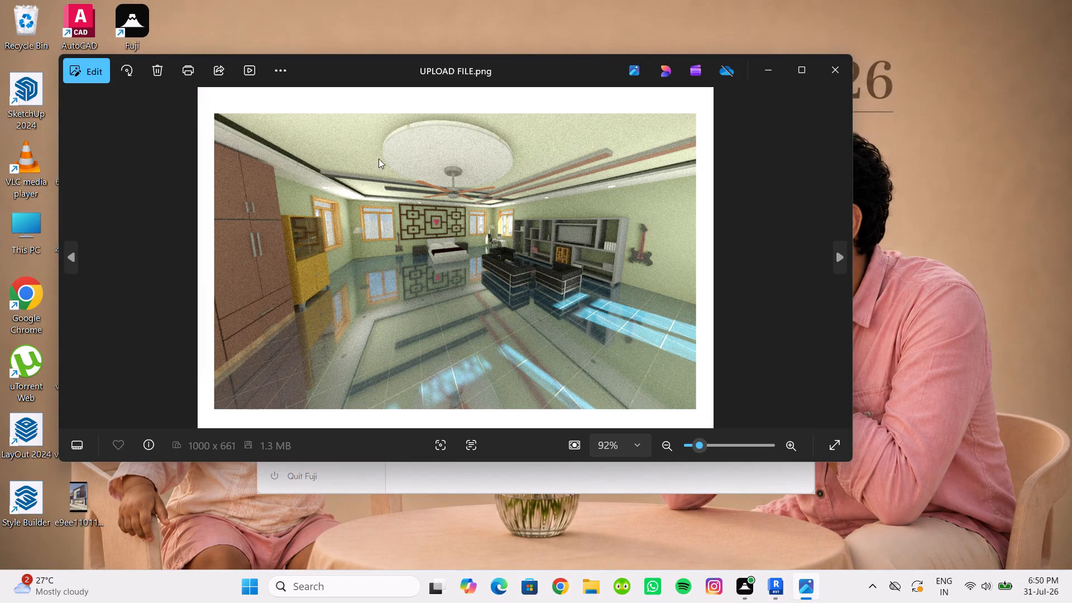
Examine the bedroom render UPLOAD FILE.png up close, covering the ceiling, shelving wall, seating and the decorative panel behind the bed.
scroll(580, 159, "up", 5)
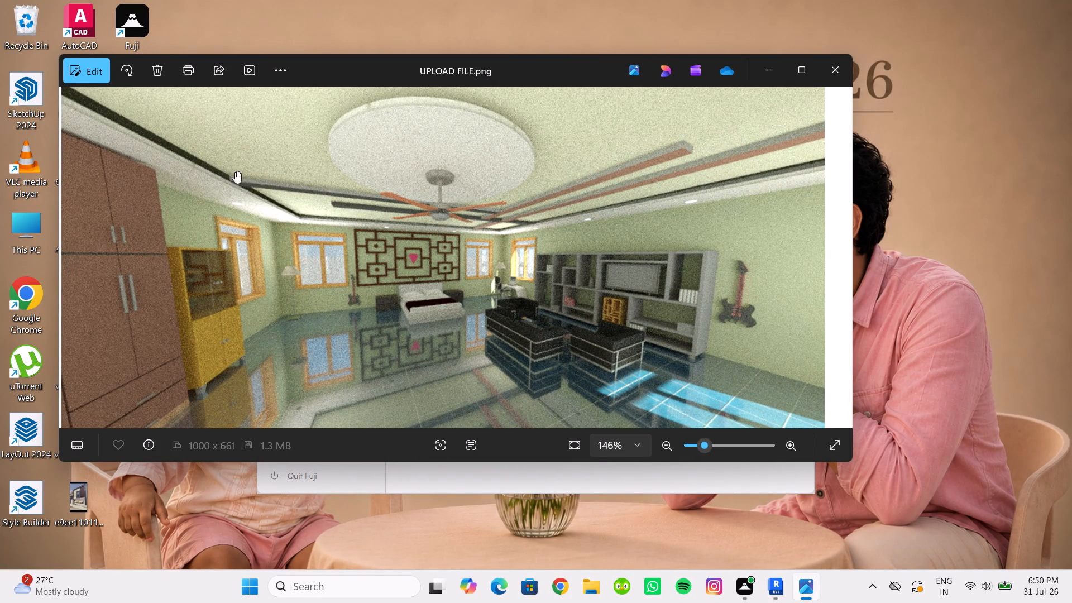
scroll(696, 203, "up", 8)
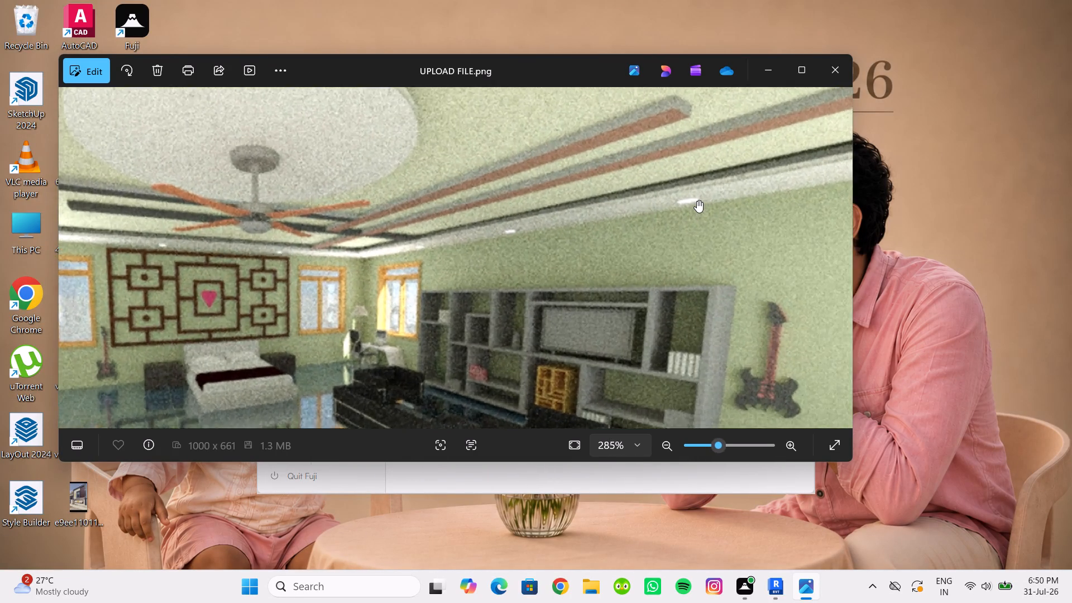
scroll(697, 200, "up", 3)
scroll(389, 249, "down", 16)
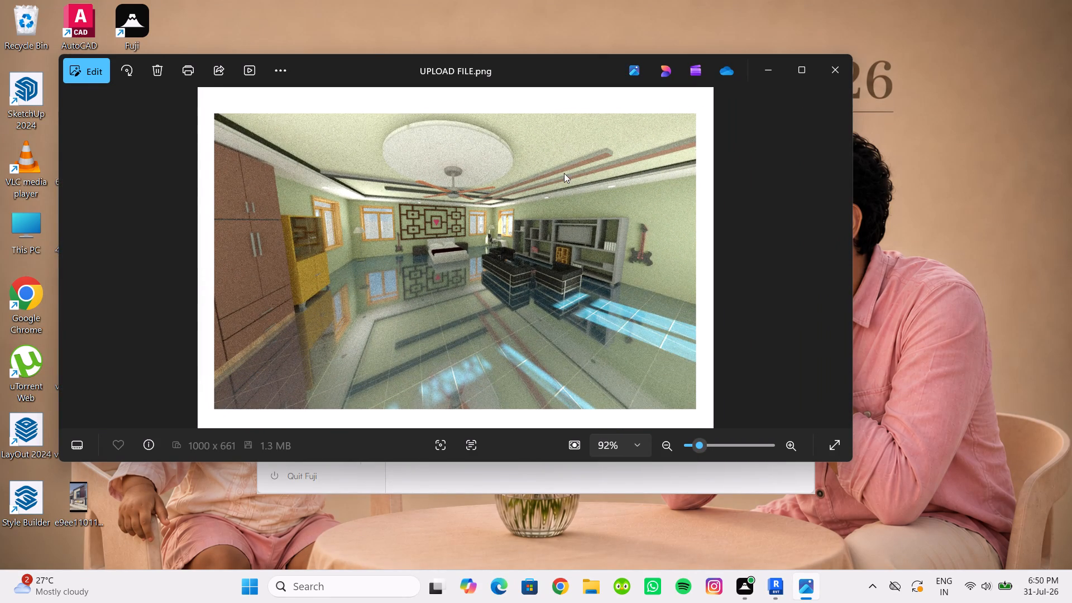
scroll(569, 245, "up", 6)
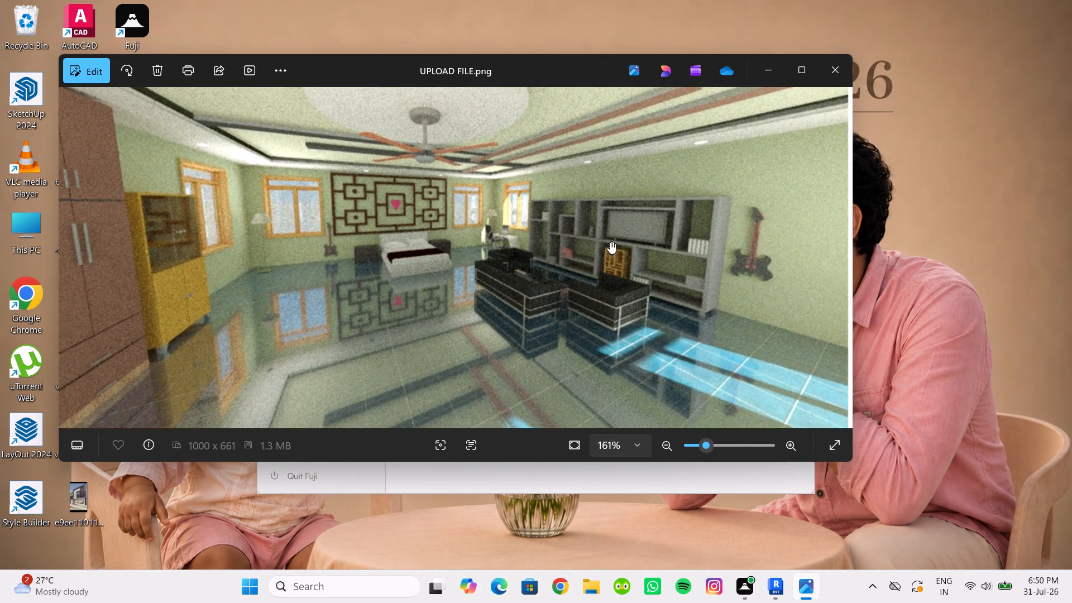
scroll(626, 251, "up", 6)
middle_click_drag(631, 245, 569, 253)
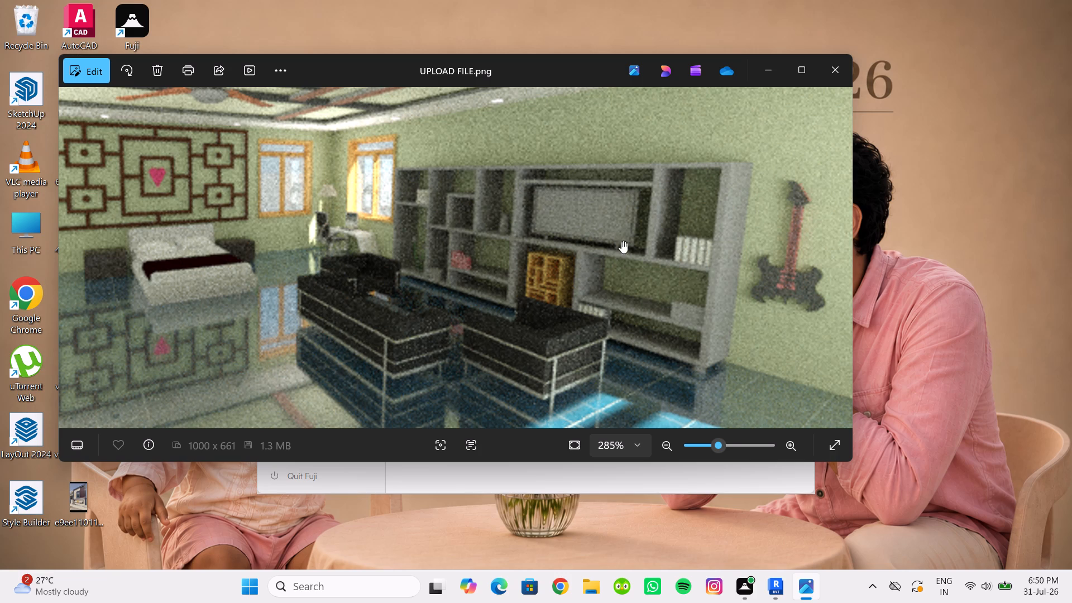
scroll(622, 242, "down", 6)
scroll(728, 262, "up", 10)
scroll(738, 281, "down", 6)
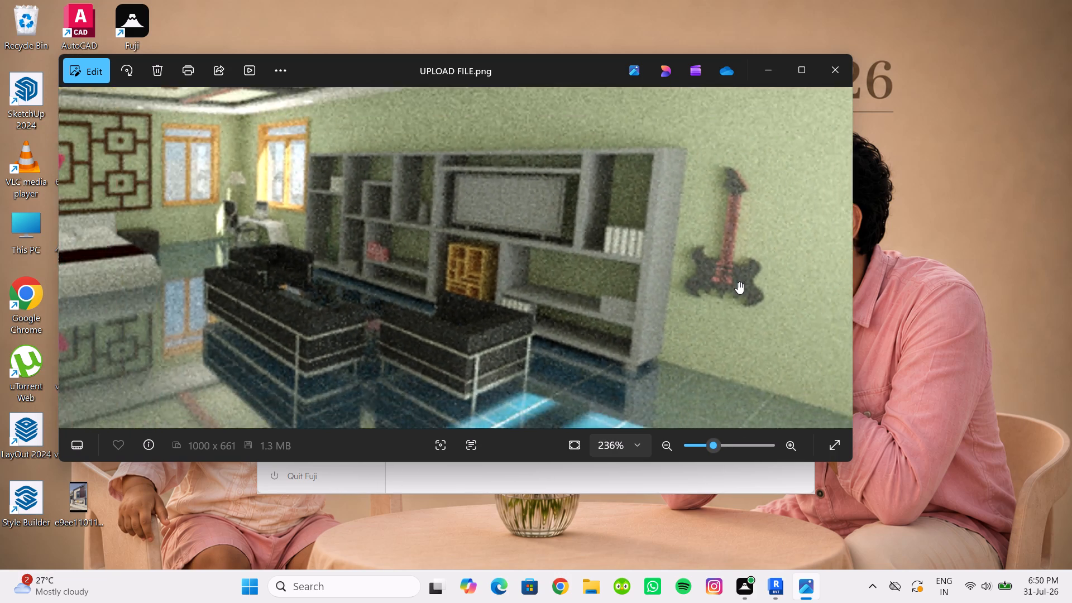
scroll(738, 282, "down", 5)
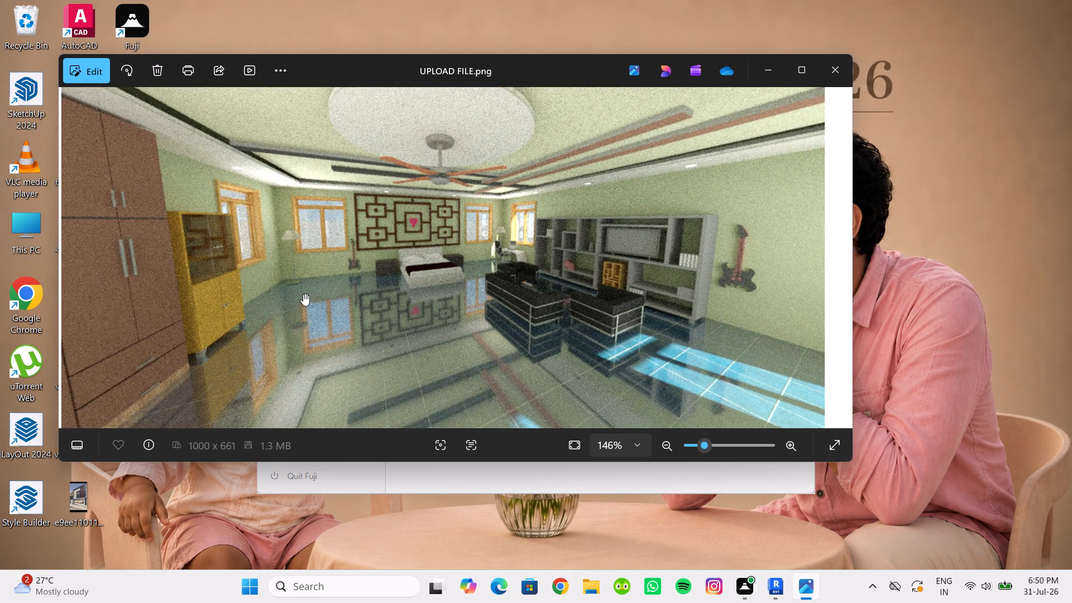
scroll(303, 294, "down", 4)
scroll(445, 224, "up", 20)
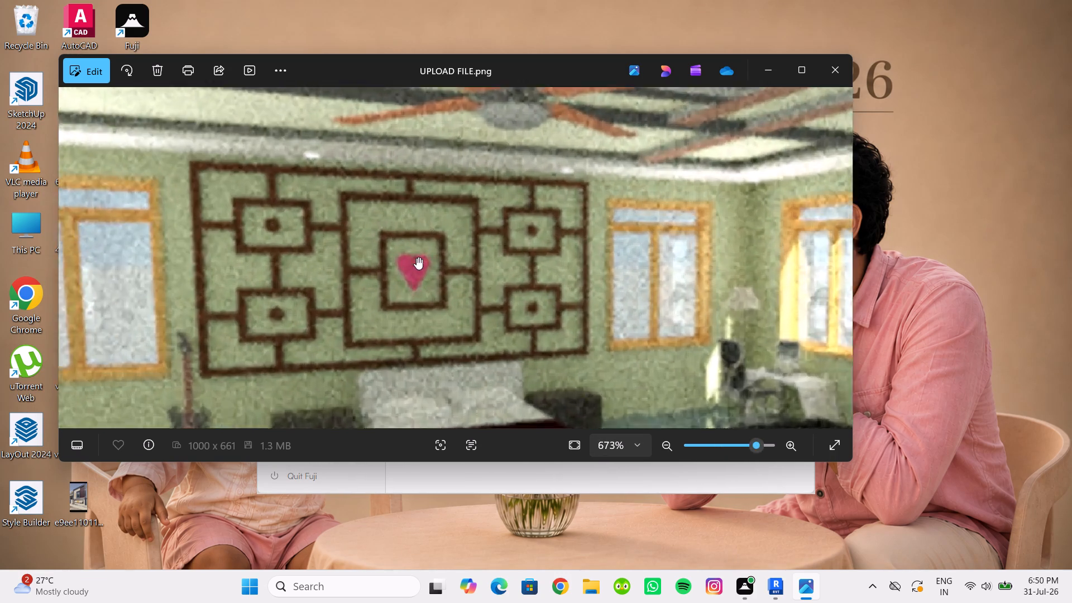
scroll(413, 262, "up", 2)
middle_click_drag(412, 272, 447, 231)
scroll(449, 232, "down", 20)
scroll(449, 232, "down", 4)
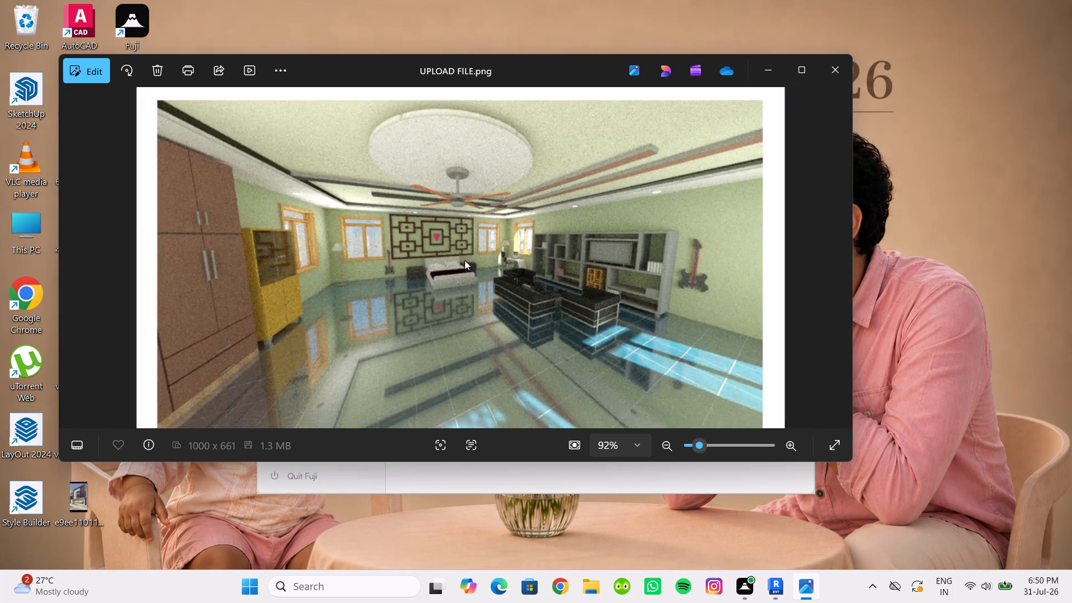
scroll(465, 260, "down", 2)
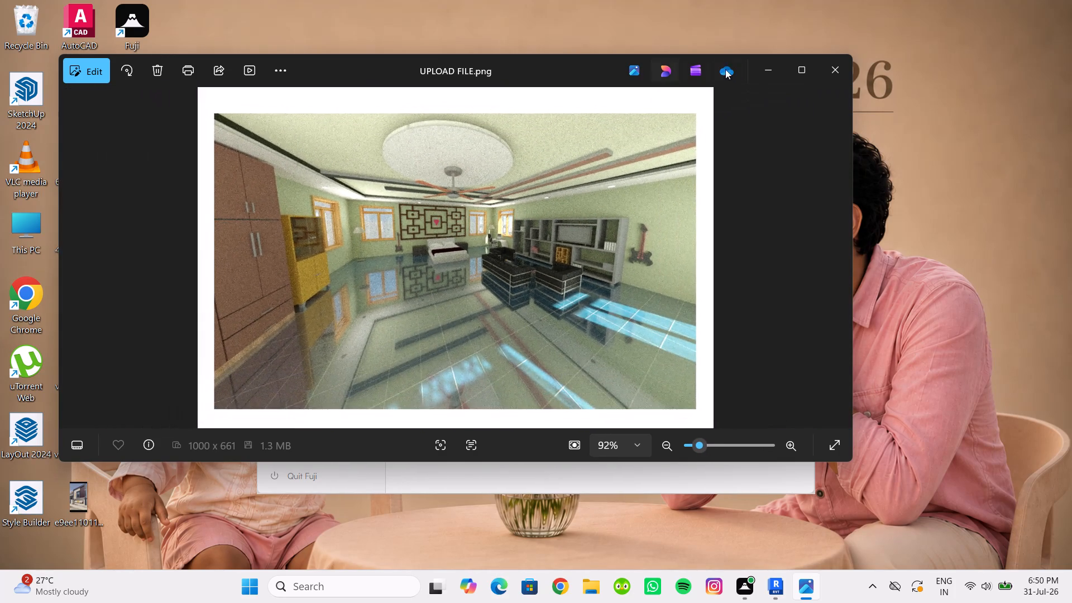
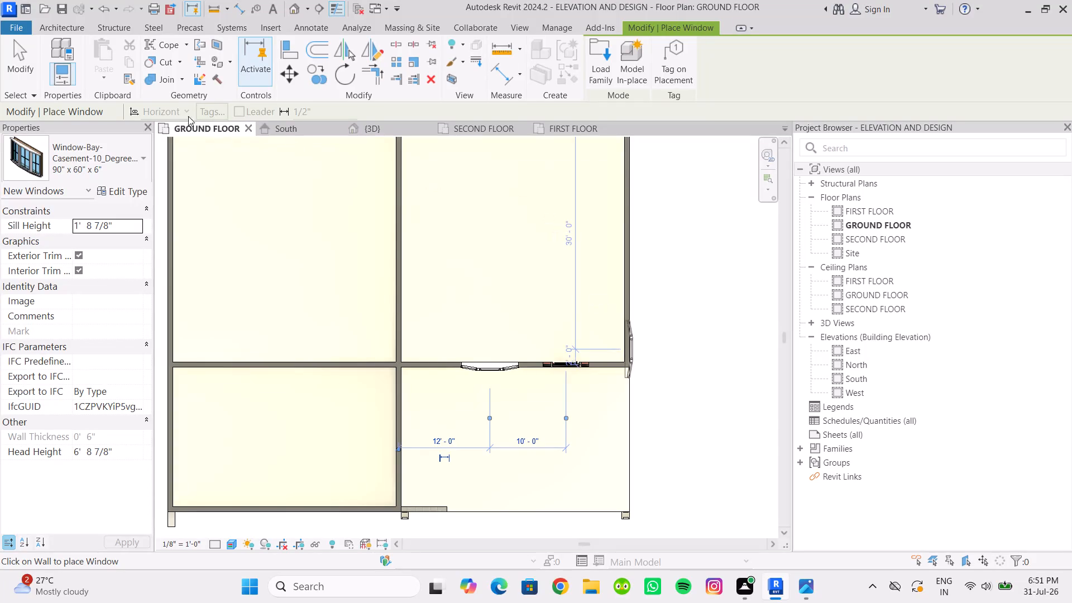
Examine the front facade in the 3D view, checking the ground-floor window, entrance door and the blank two-storey wall.
left_click(382, 130)
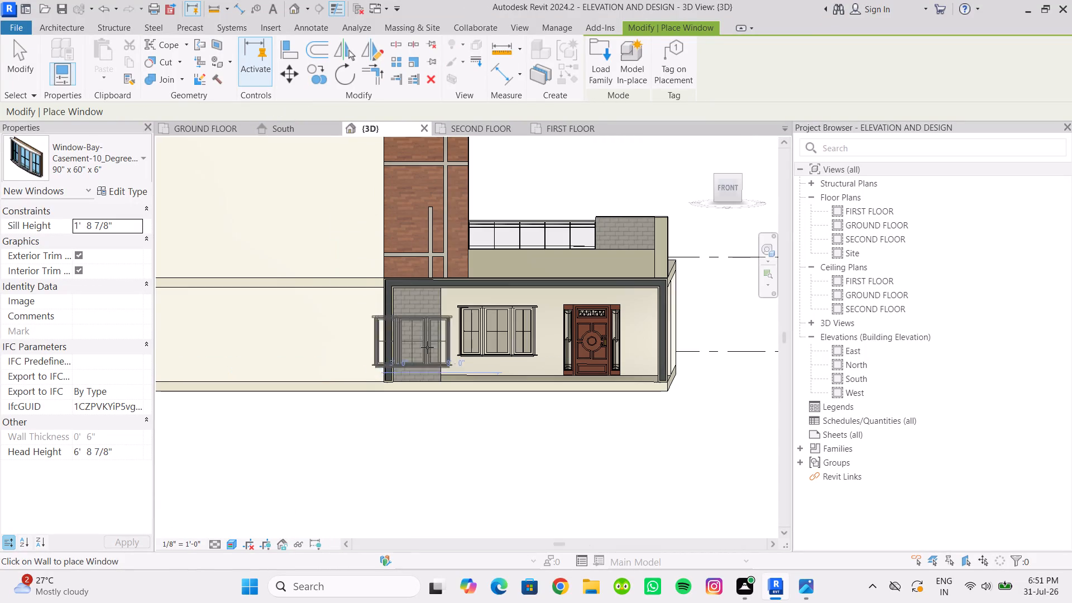
key("Escape")
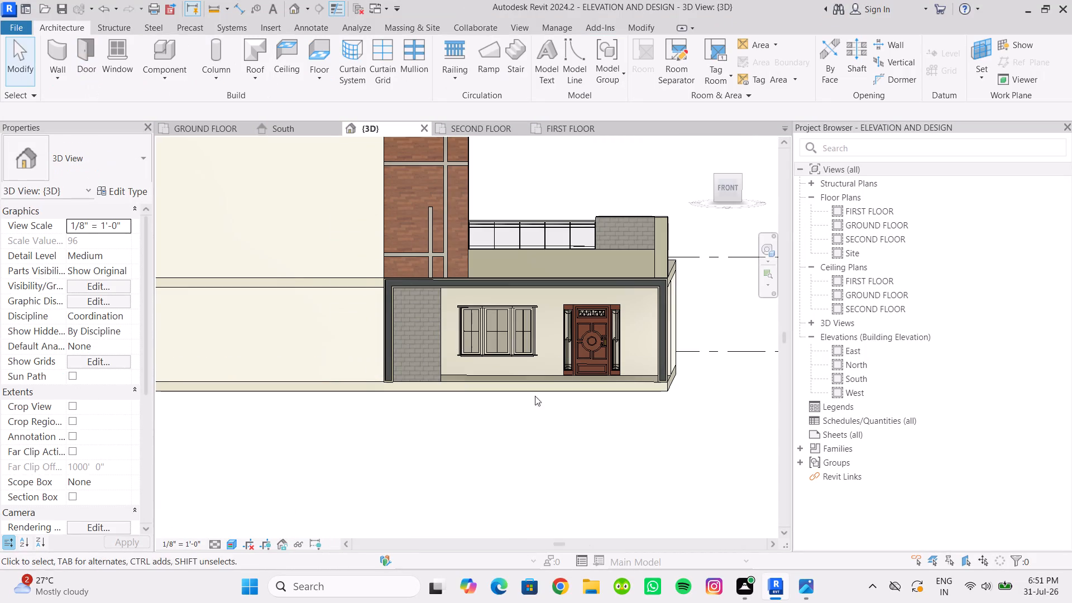
scroll(571, 383, "up", 4)
scroll(571, 384, "down", 4)
middle_click_drag(572, 390, 634, 390, "shift")
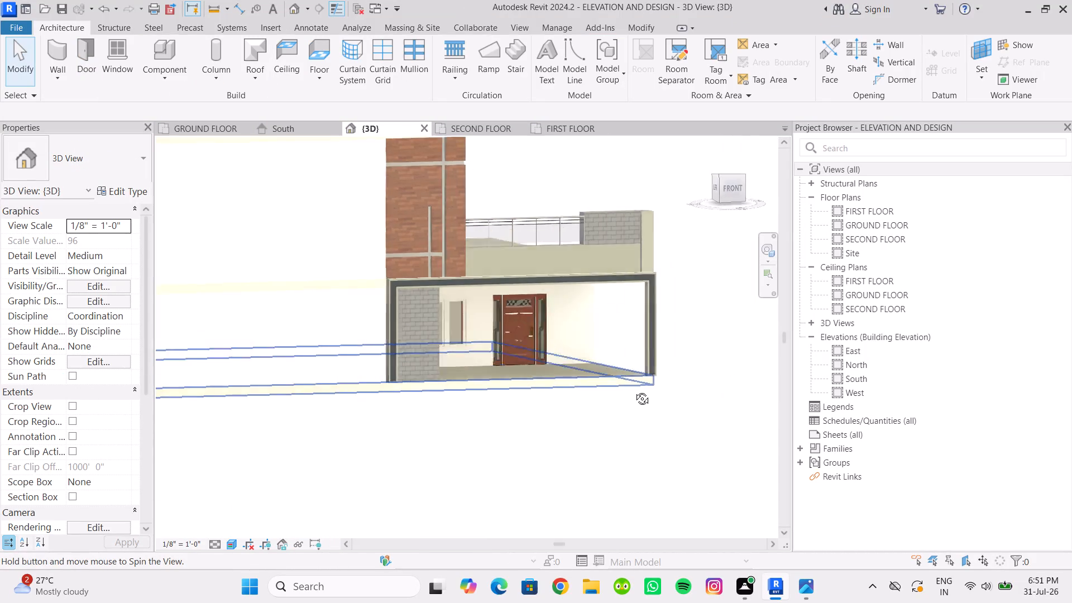
middle_click_drag(634, 390, 574, 413, "shift")
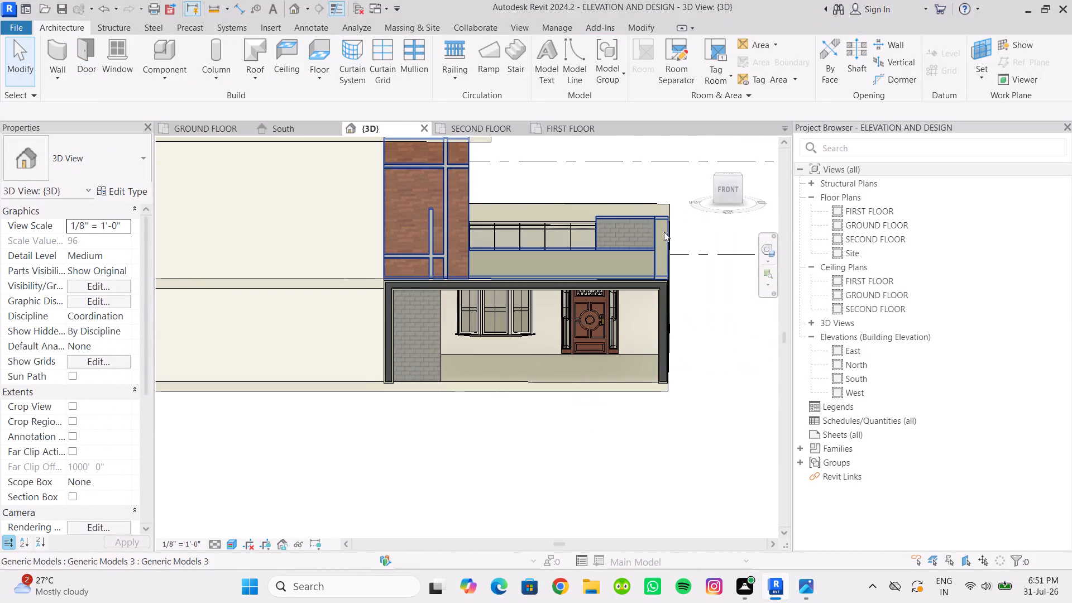
left_click(720, 189)
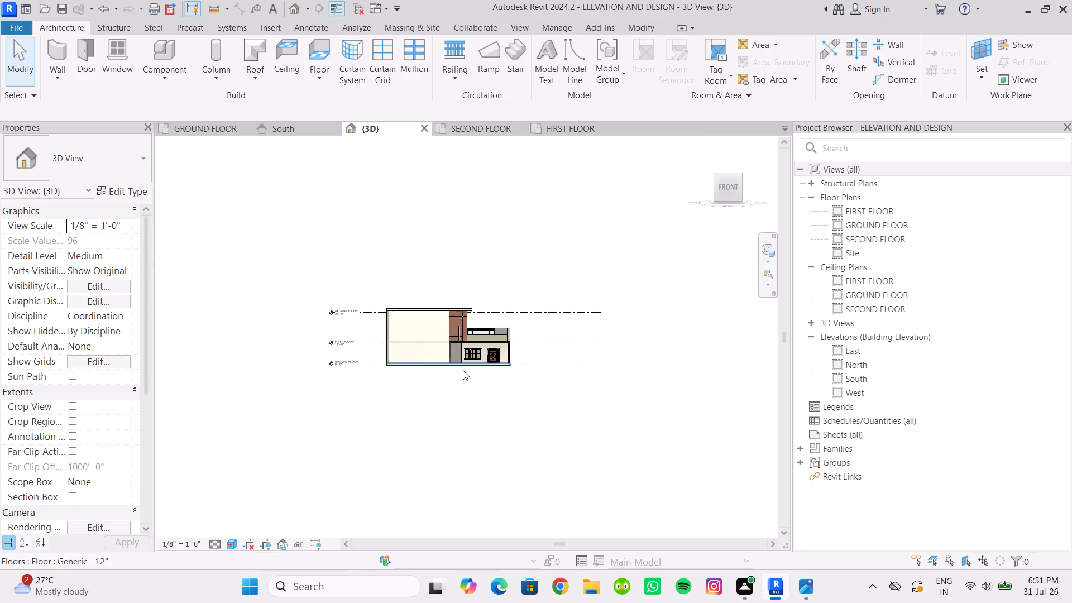
scroll(463, 370, "up", 11)
middle_click_drag(486, 376, 475, 490)
scroll(485, 387, "up", 1)
scroll(476, 491, "up", 2)
middle_click_drag(473, 490, 459, 525)
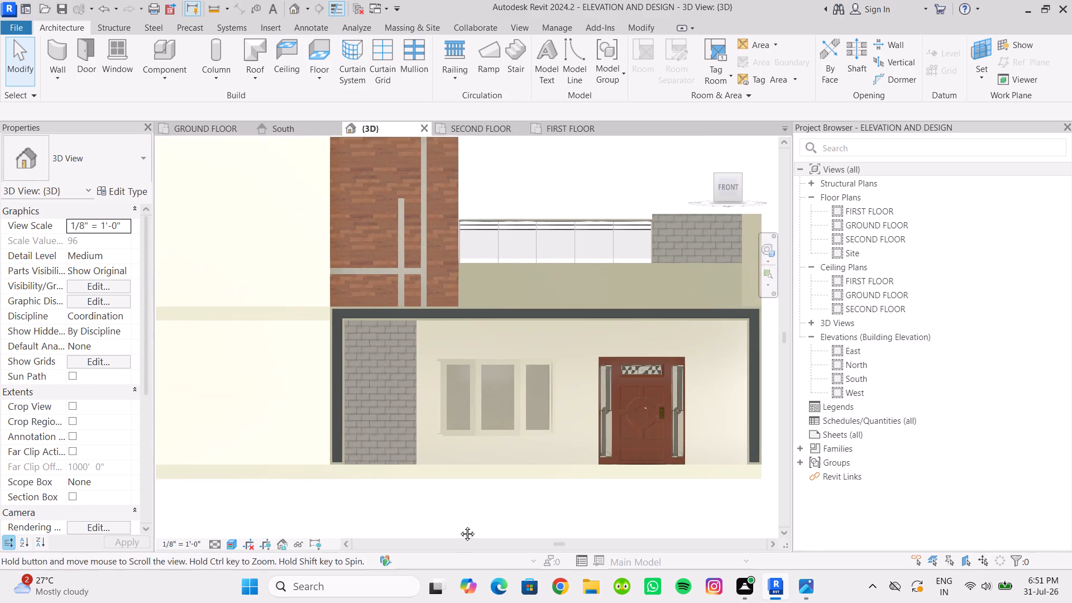
middle_click_drag(459, 525, 458, 528)
scroll(457, 521, "down", 2)
middle_click(457, 521)
scroll(458, 506, "down", 1)
middle_click_drag(458, 506, 477, 515)
scroll(477, 514, "down", 1)
middle_click_drag(477, 514, 499, 507)
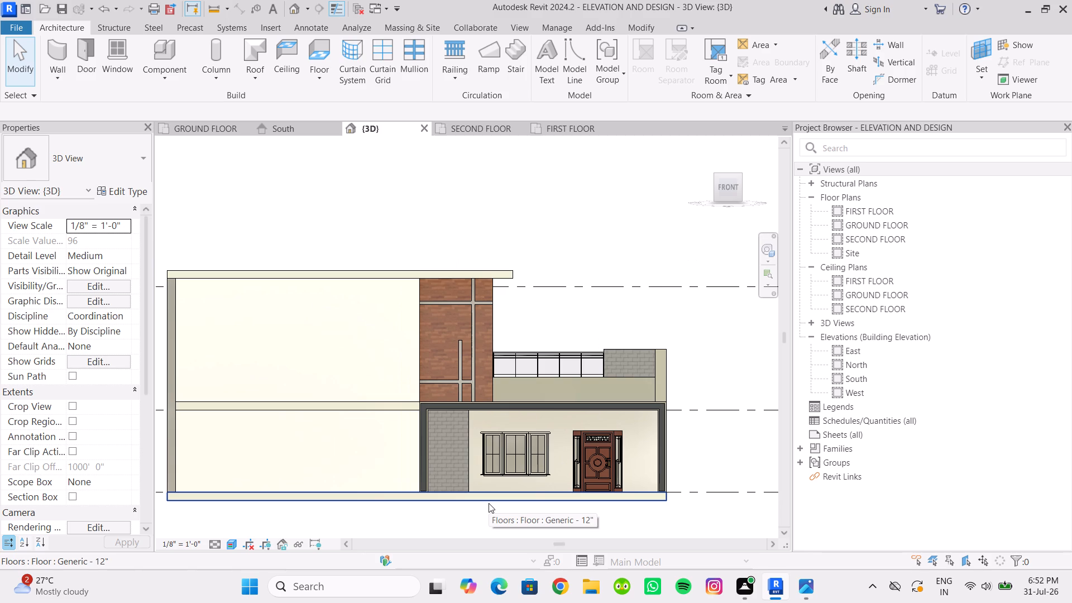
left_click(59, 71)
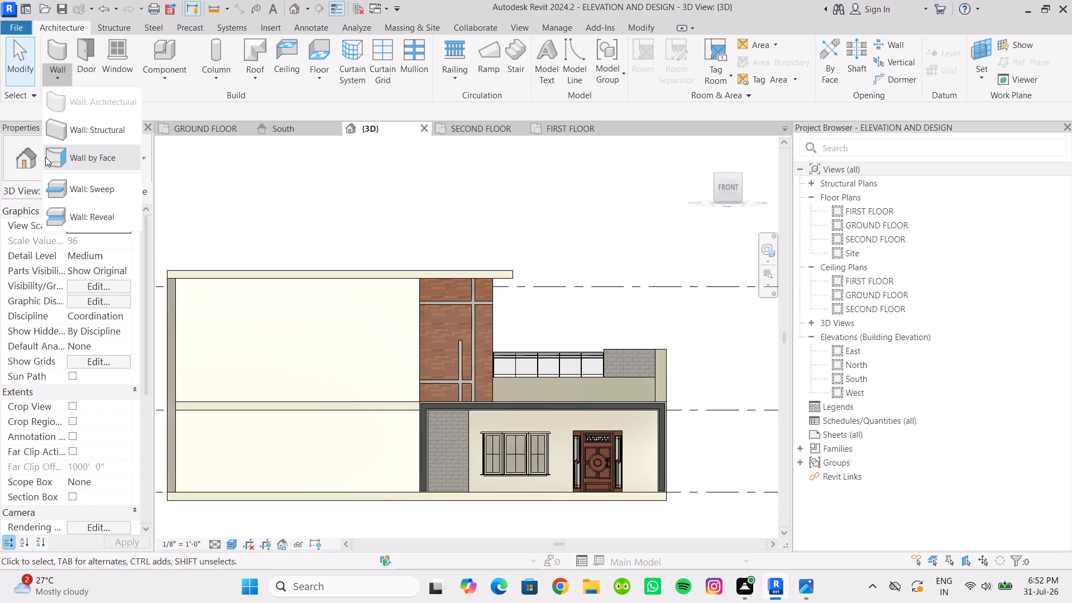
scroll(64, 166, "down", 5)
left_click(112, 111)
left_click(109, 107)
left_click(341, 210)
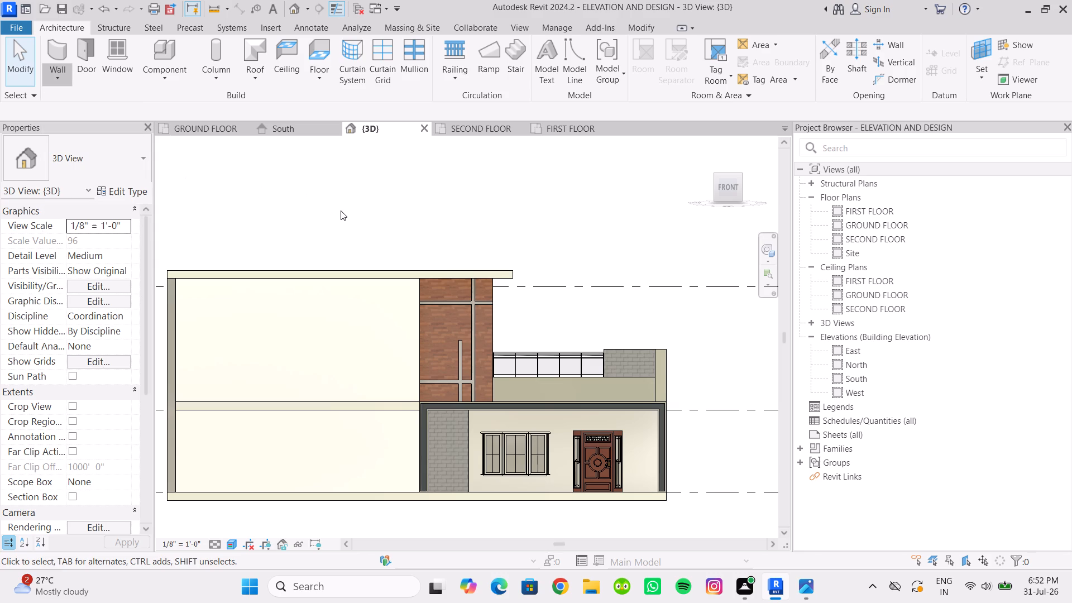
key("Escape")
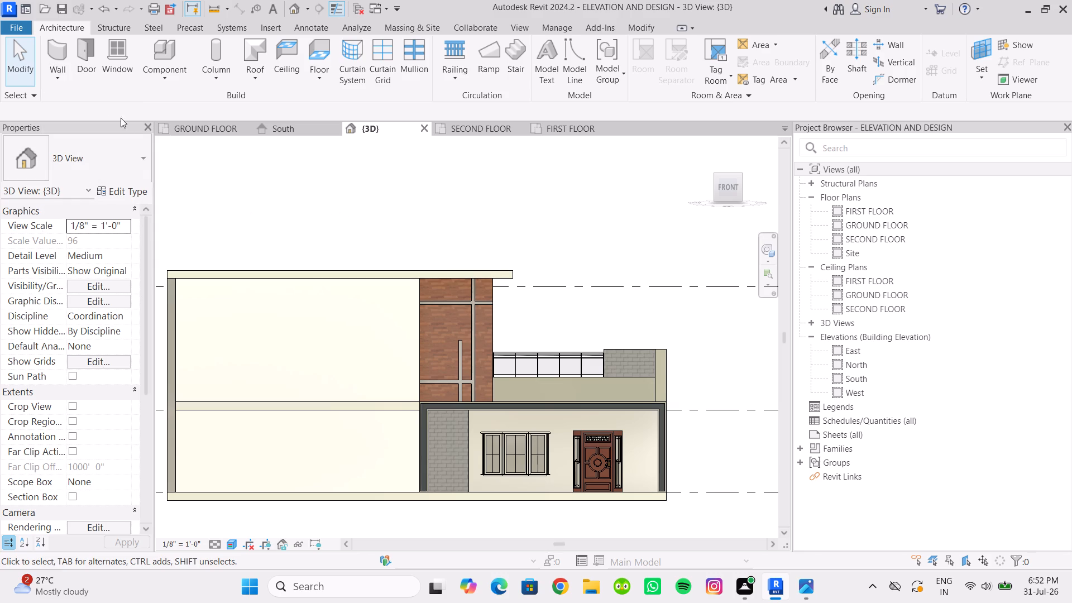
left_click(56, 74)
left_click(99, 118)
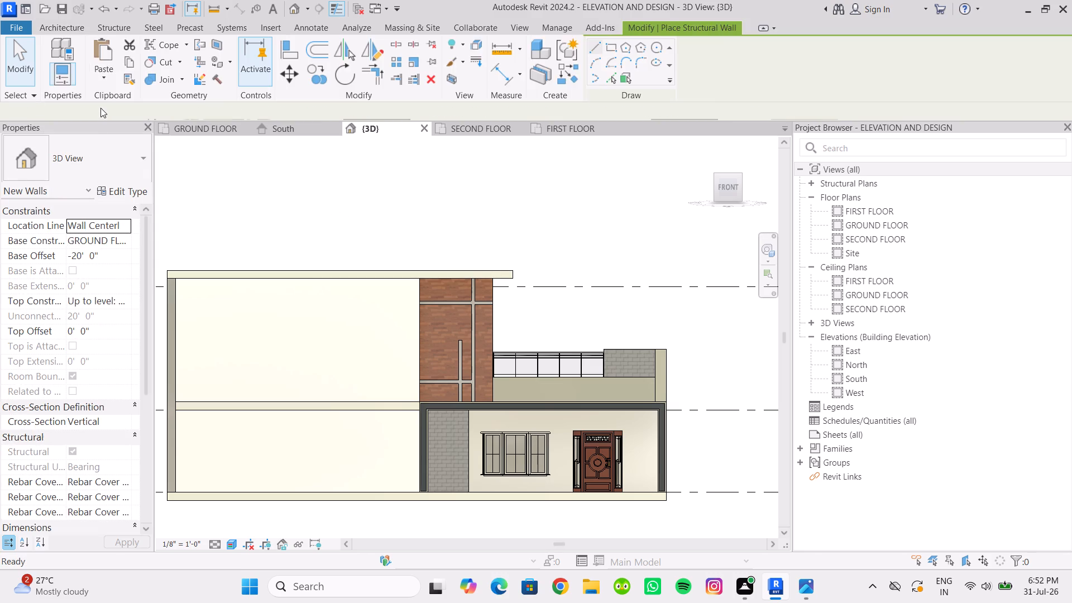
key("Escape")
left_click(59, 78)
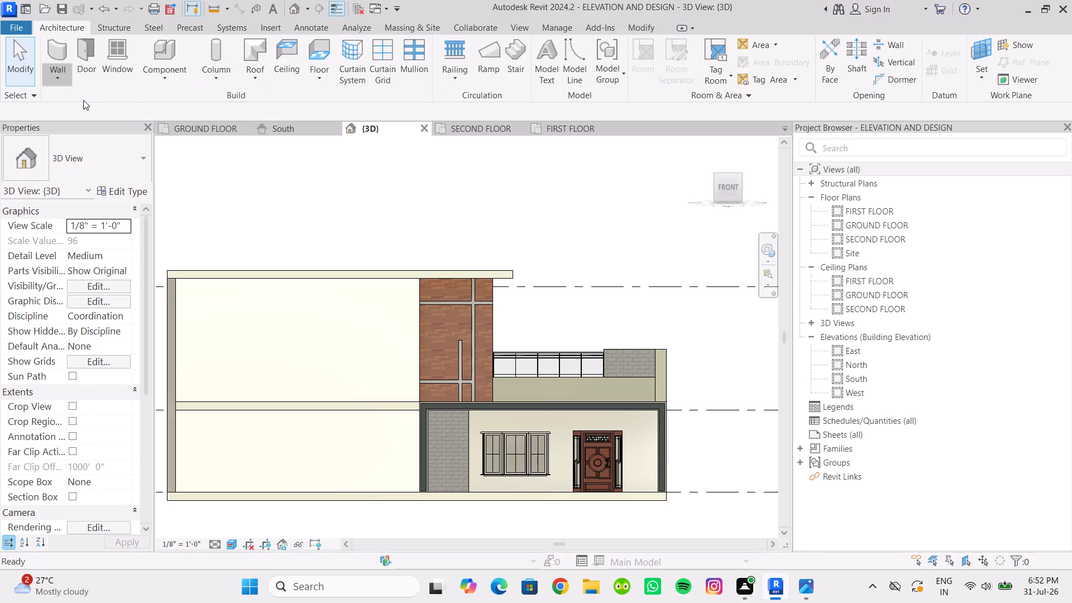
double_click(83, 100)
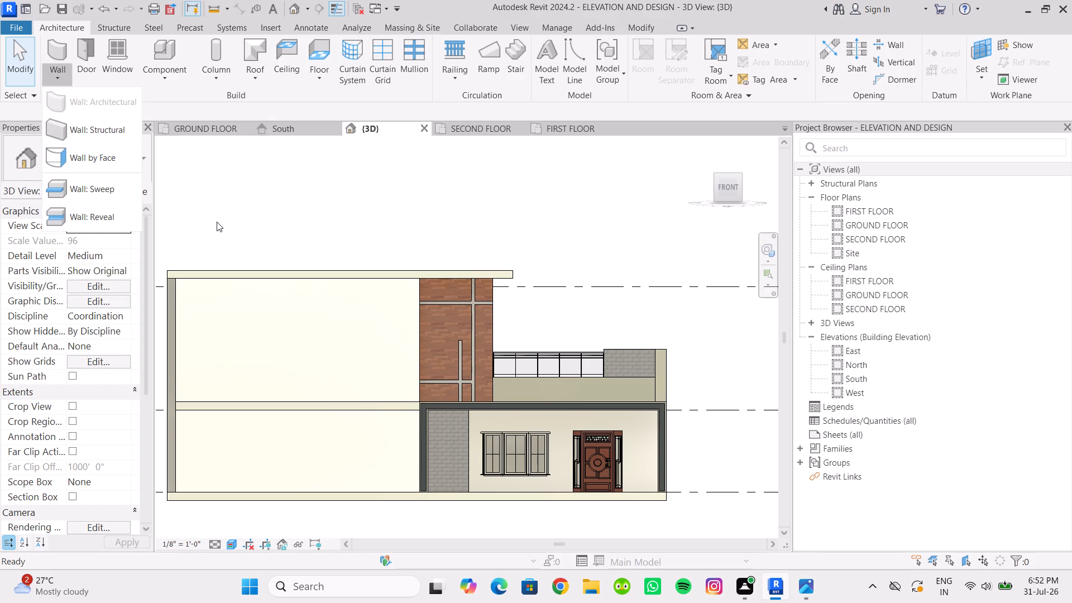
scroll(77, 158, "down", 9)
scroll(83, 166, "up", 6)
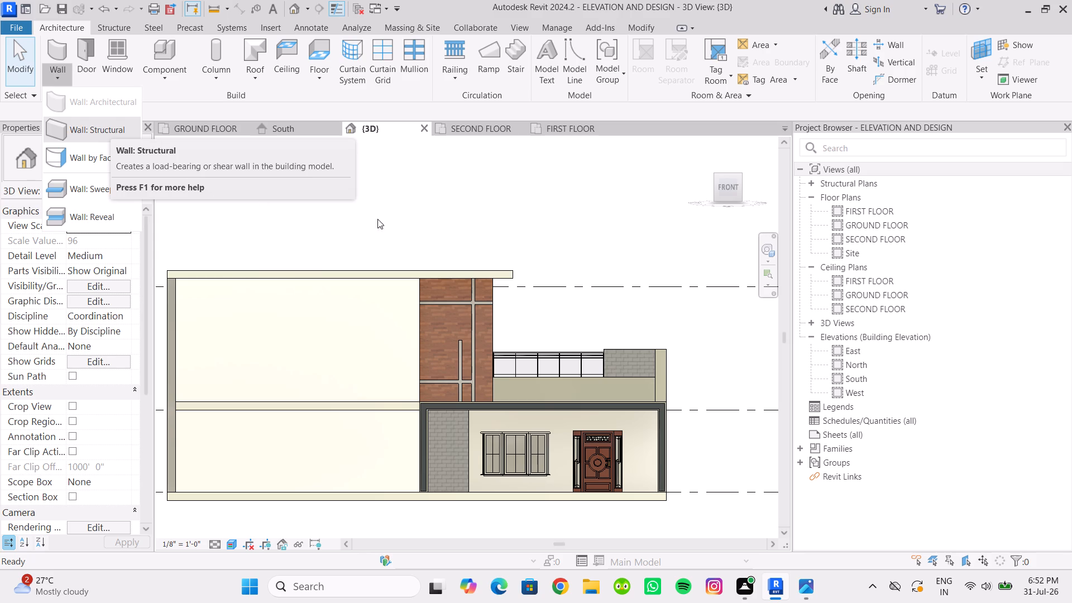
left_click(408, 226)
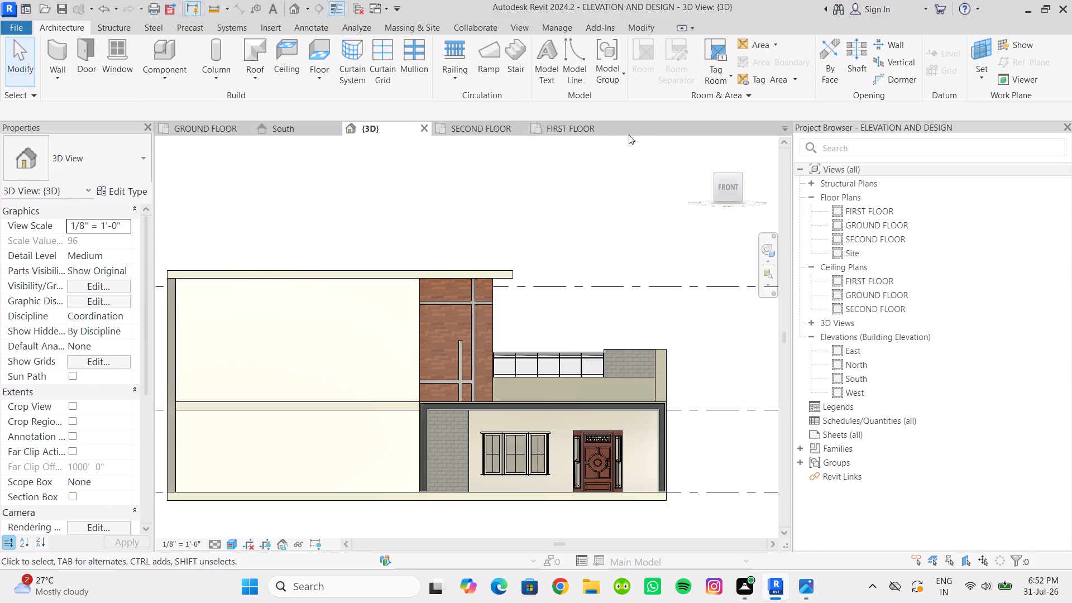
In the GROUND FLOOR plan, draw a Storefront curtain wall about 12'-6" long in the enclosed front room's outer wall, starting about 6'-0" from its porch-side corner.
left_click(221, 127)
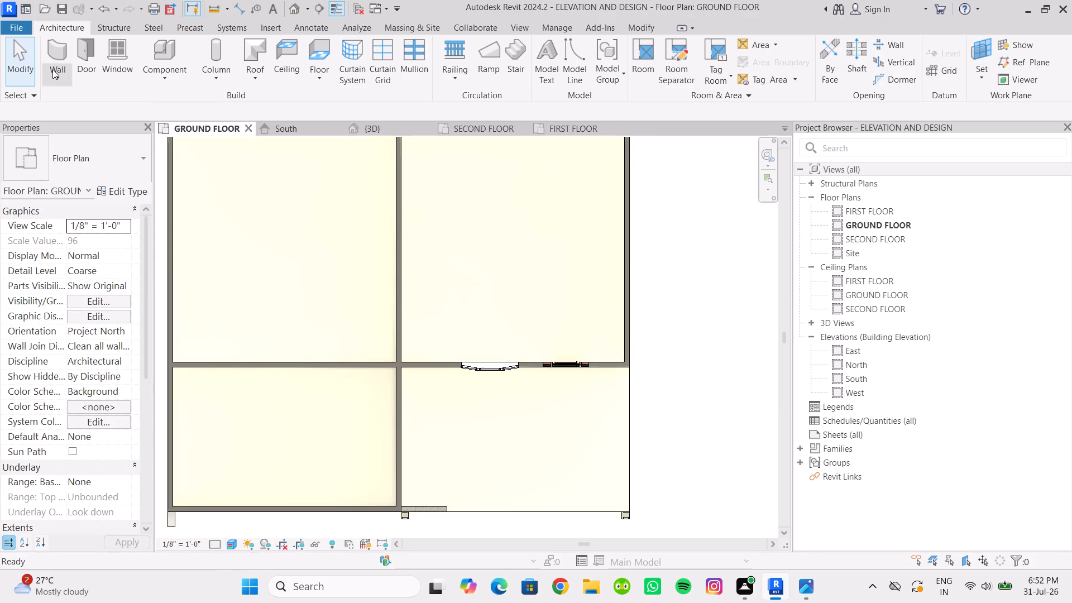
left_click(52, 73)
left_click(102, 103)
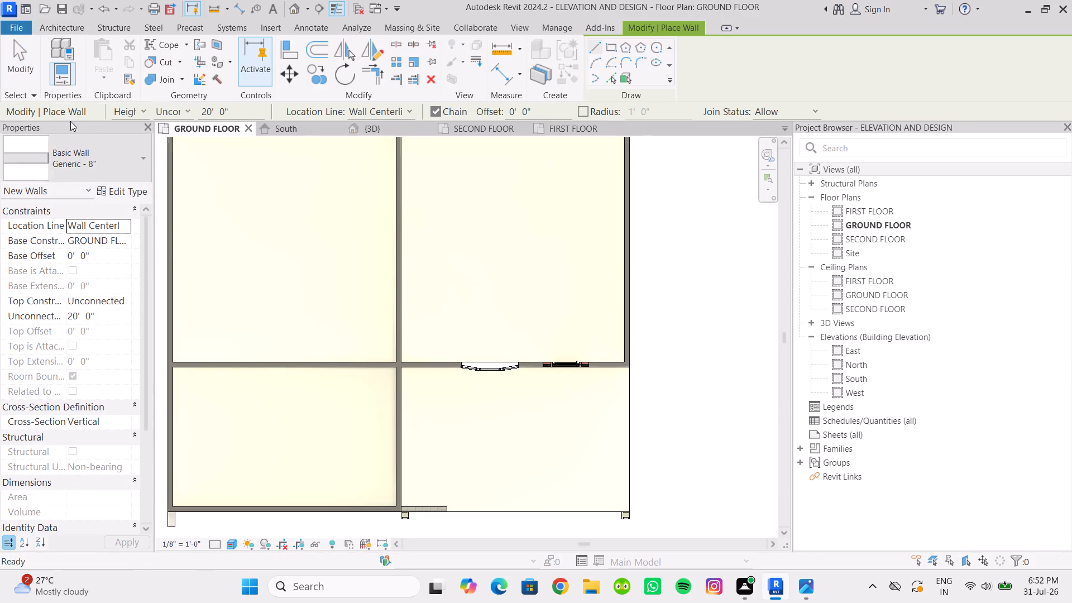
left_click(118, 160)
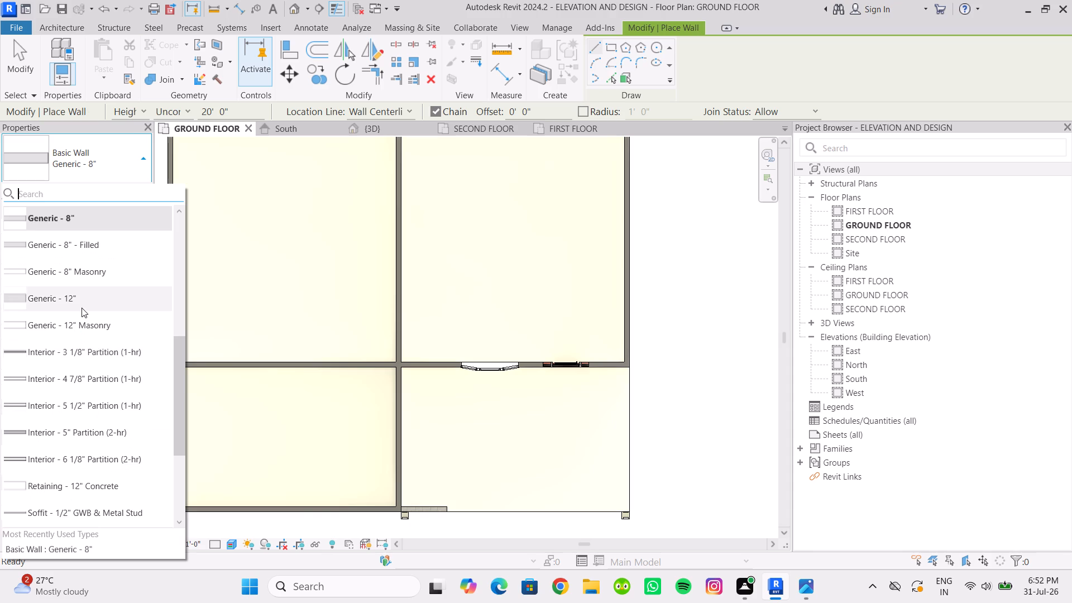
scroll(82, 323, "down", 10)
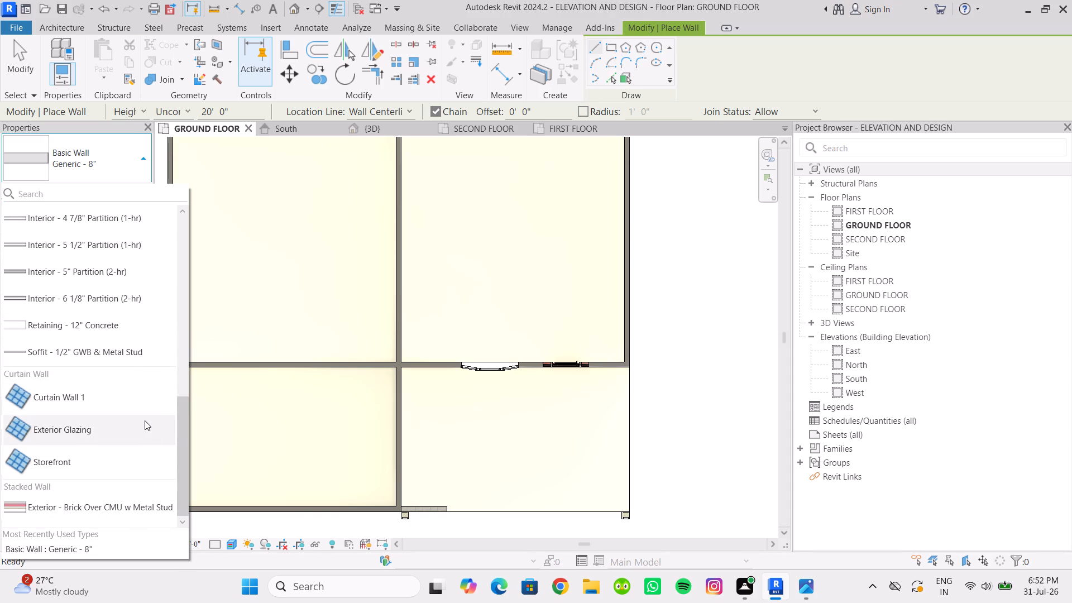
scroll(166, 431, "down", 1)
scroll(291, 464, "down", 1)
middle_click_drag(294, 463, 344, 398)
middle_click_drag(313, 437, 339, 391)
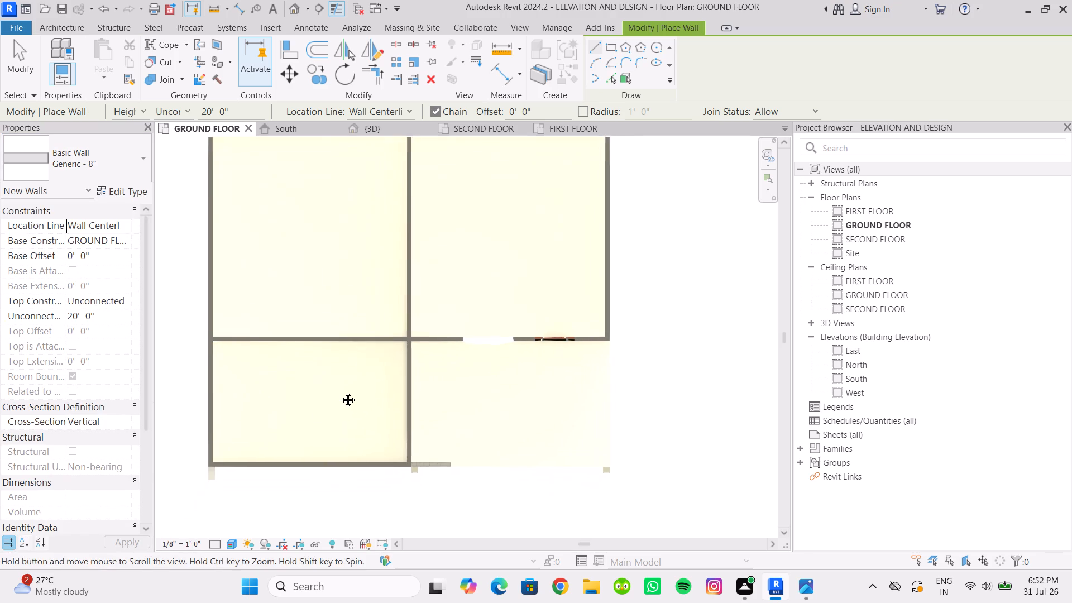
middle_click_drag(339, 391, 351, 370)
left_click(141, 162)
scroll(83, 404, "down", 8)
left_click(73, 461)
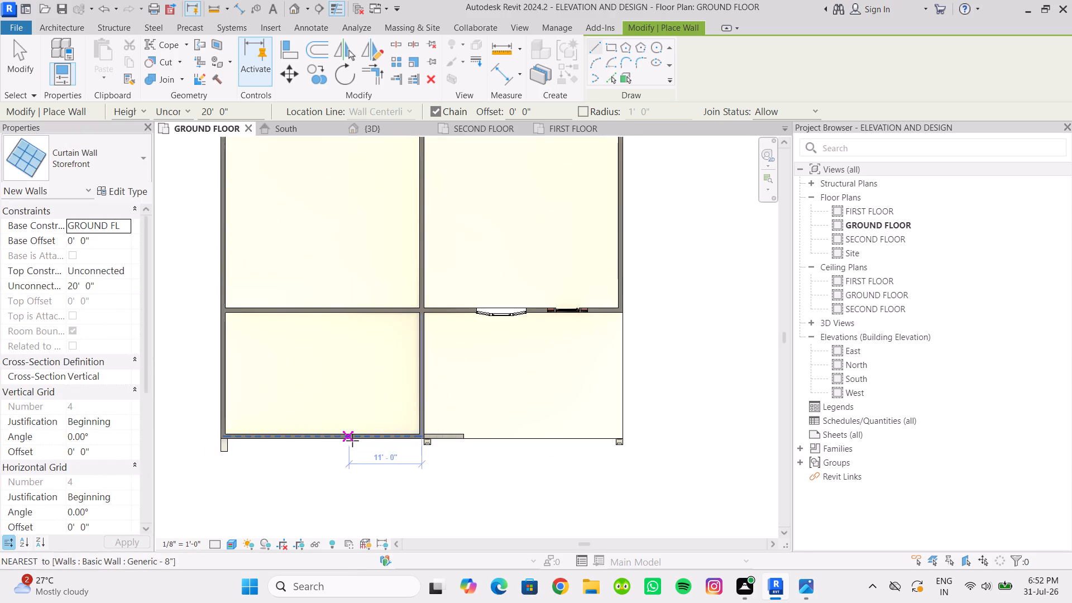
scroll(352, 441, "up", 2)
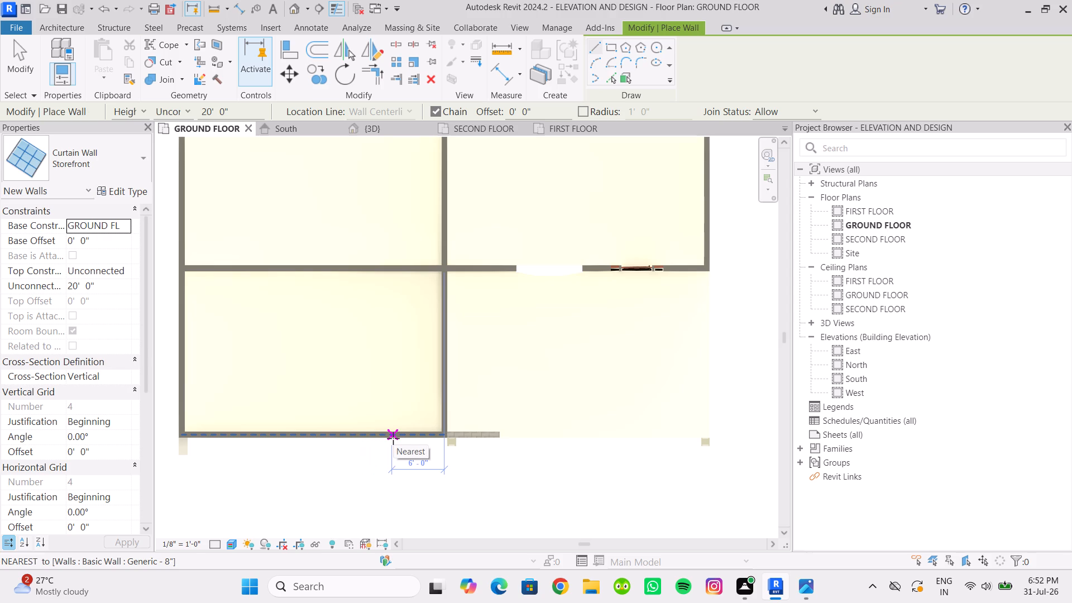
left_click(393, 438)
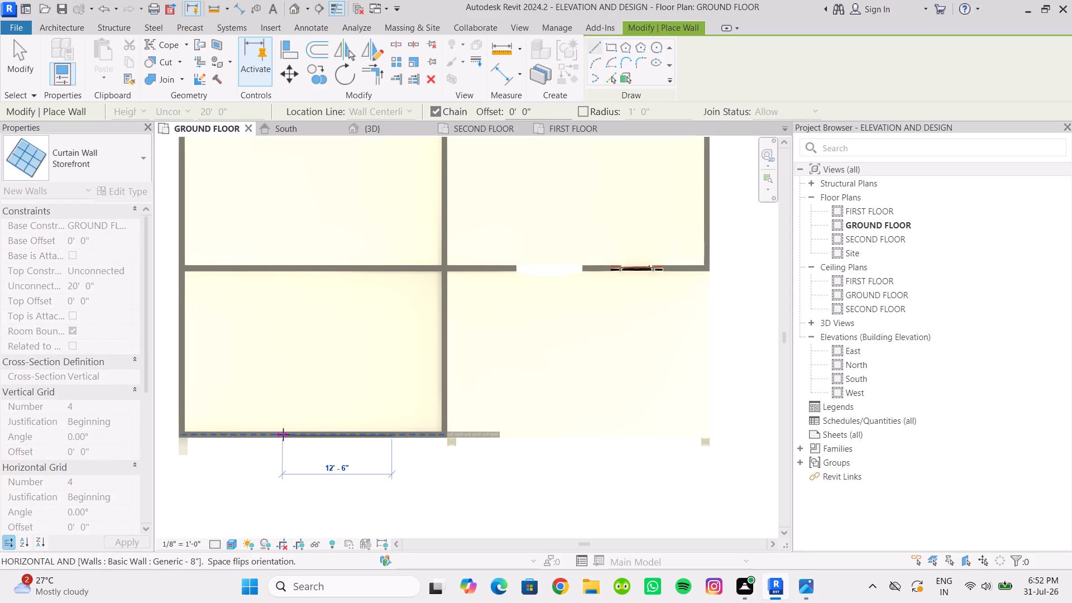
left_click(283, 434)
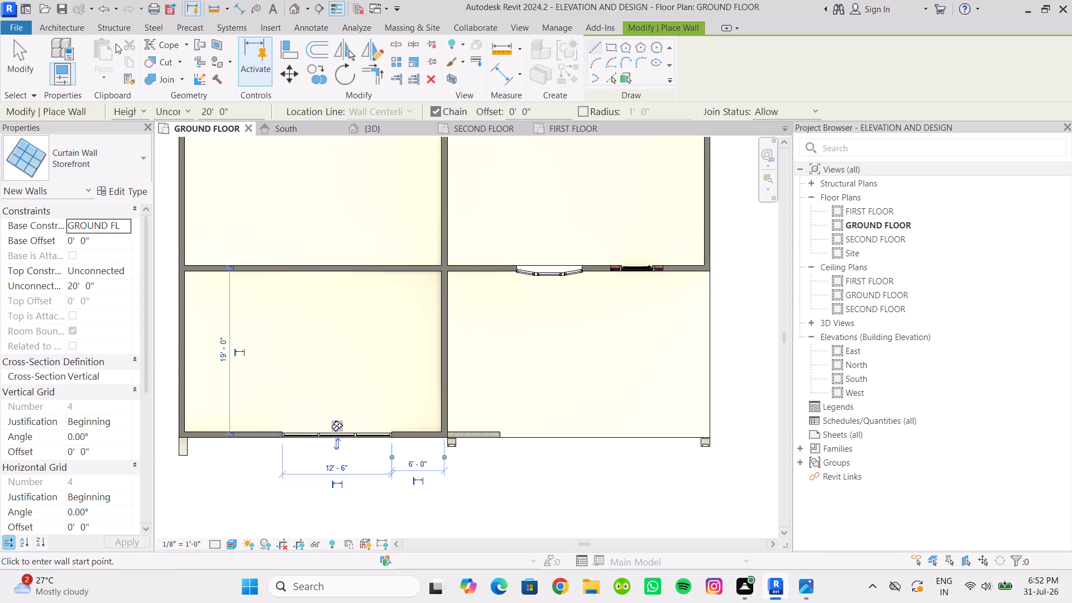
Set the base offset of the Storefront curtain wall in the two-storey front facade to 2'-0".
left_click(368, 131)
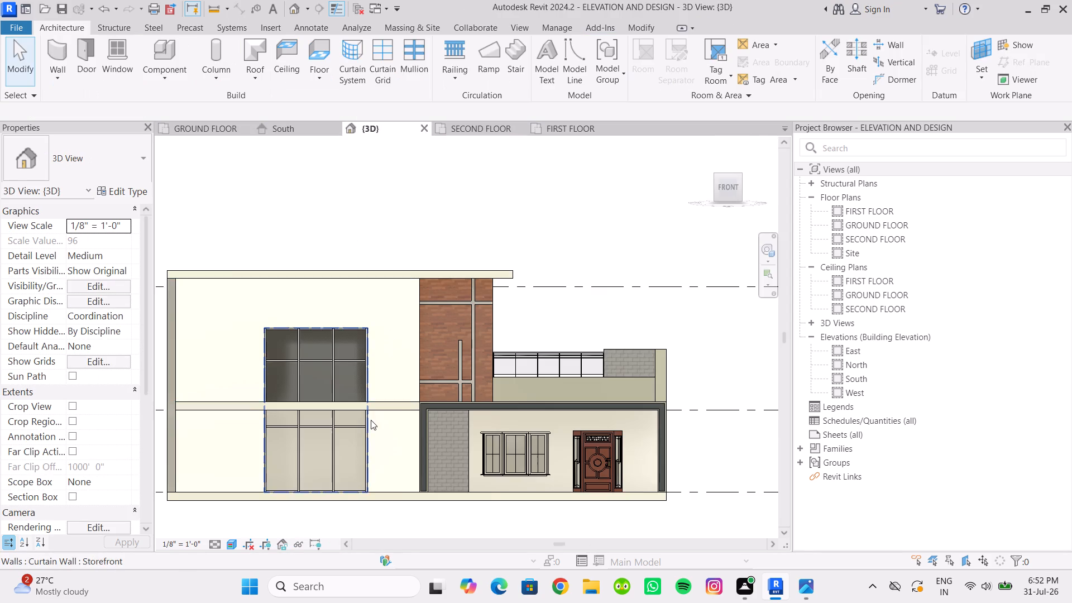
scroll(371, 420, "up", 1)
key("Escape")
key("Escape")
key("Escape")
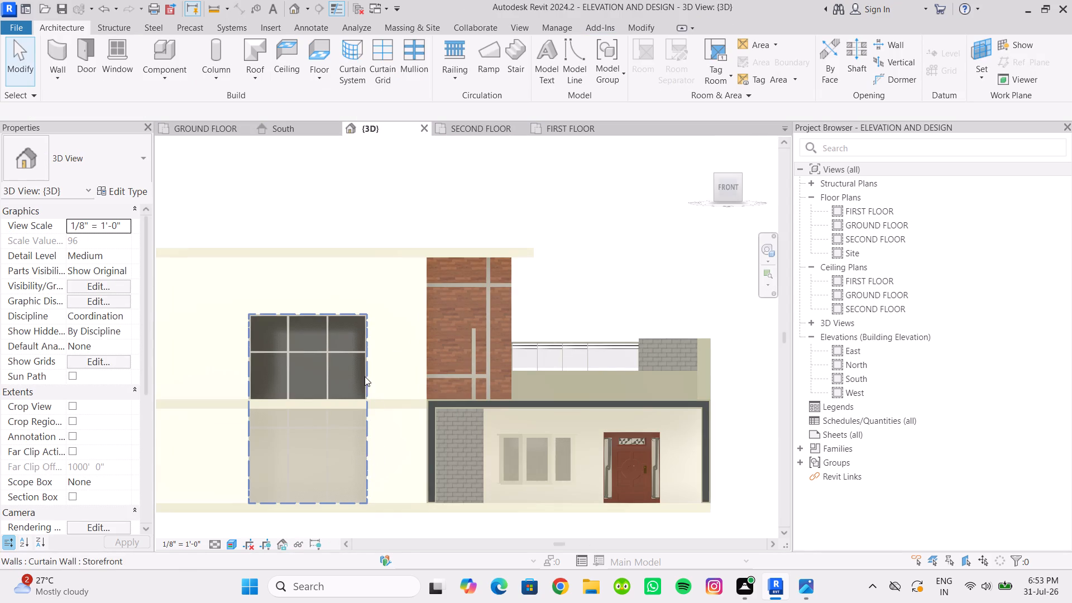
left_click(364, 375)
scroll(360, 437, "down", 3)
scroll(361, 445, "up", 2)
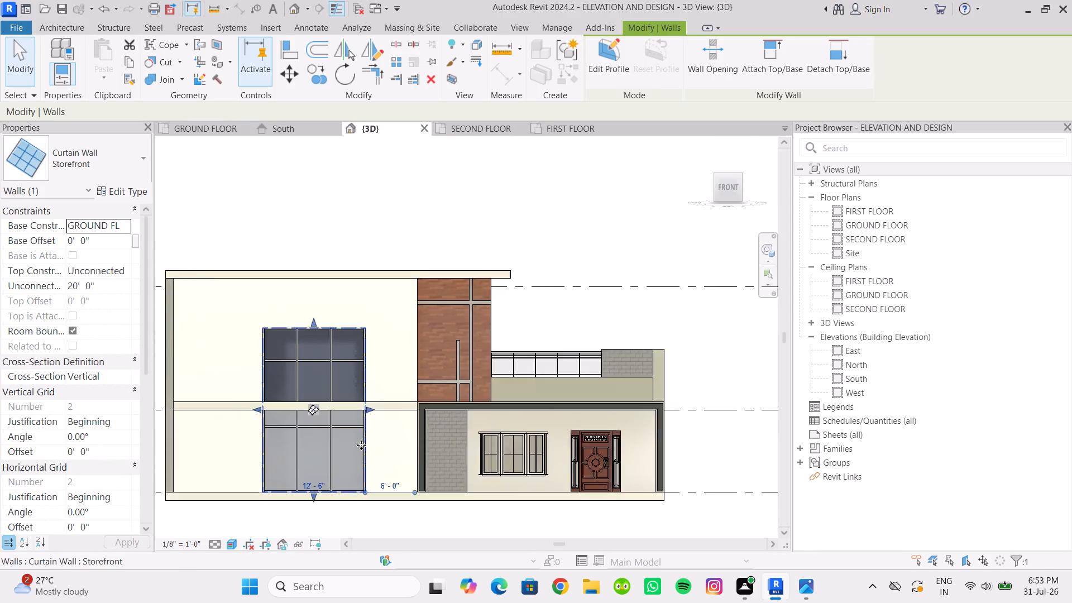
scroll(361, 445, "down", 3)
middle_click_drag(361, 444, 222, 466, "shift")
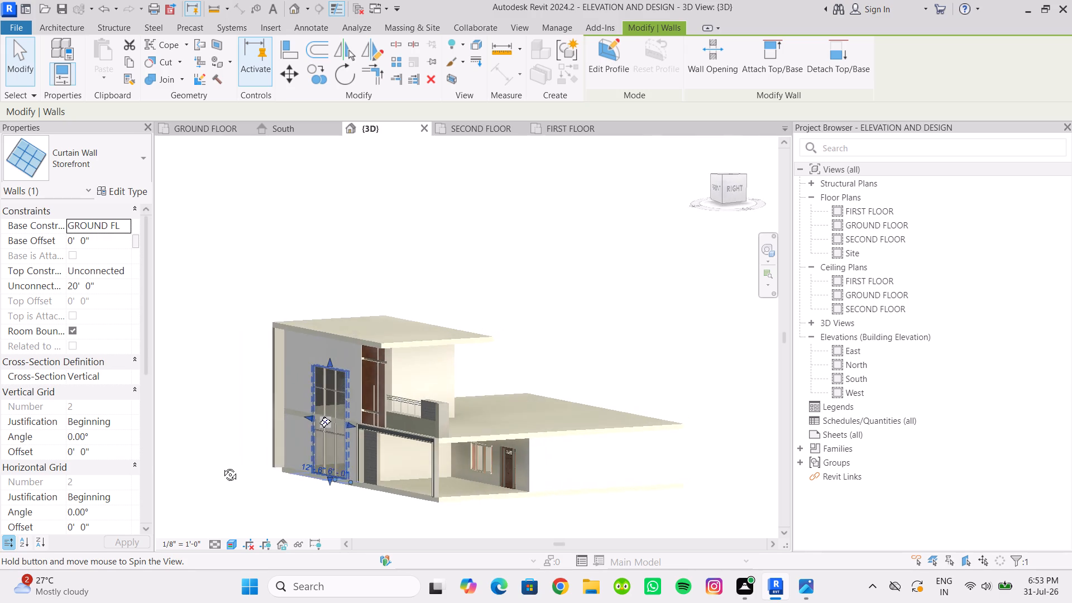
middle_click_drag(222, 466, 218, 467, "shift")
left_click(106, 242)
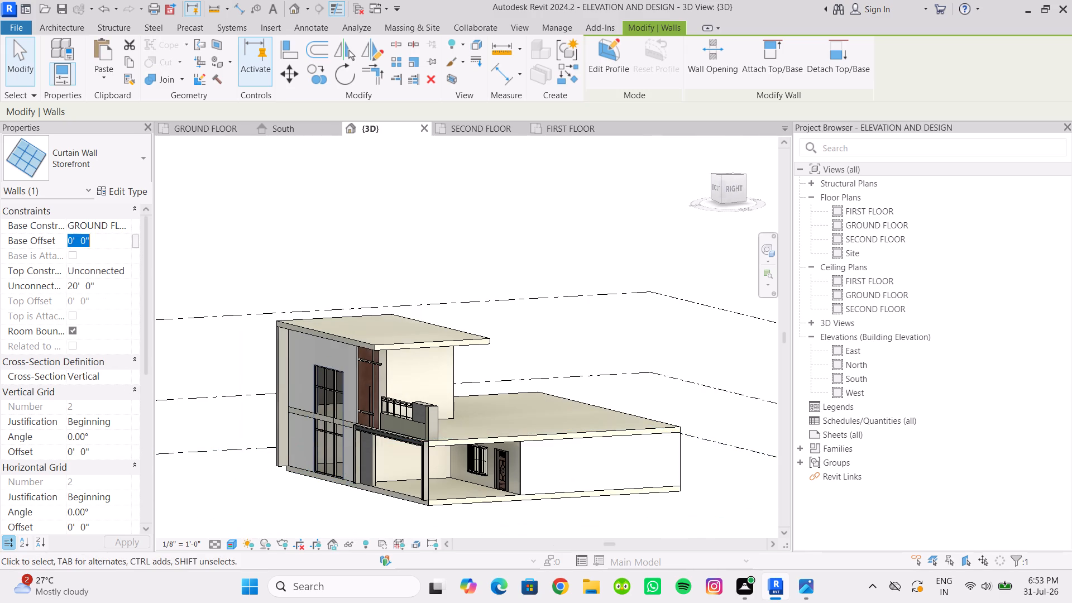
key("2")
key("apostrophe")
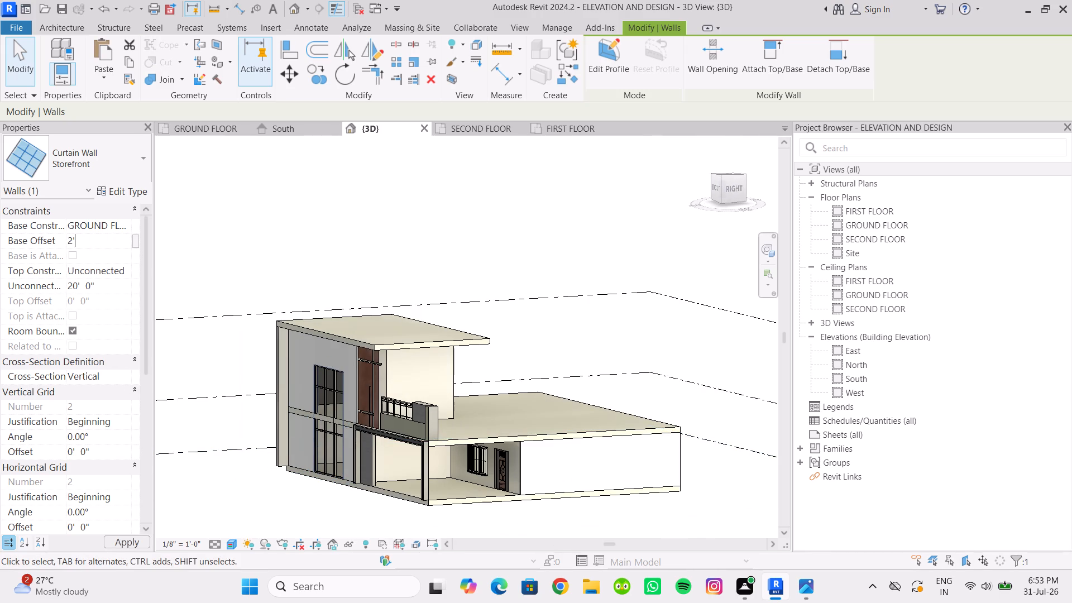
scroll(360, 448, "up", 4)
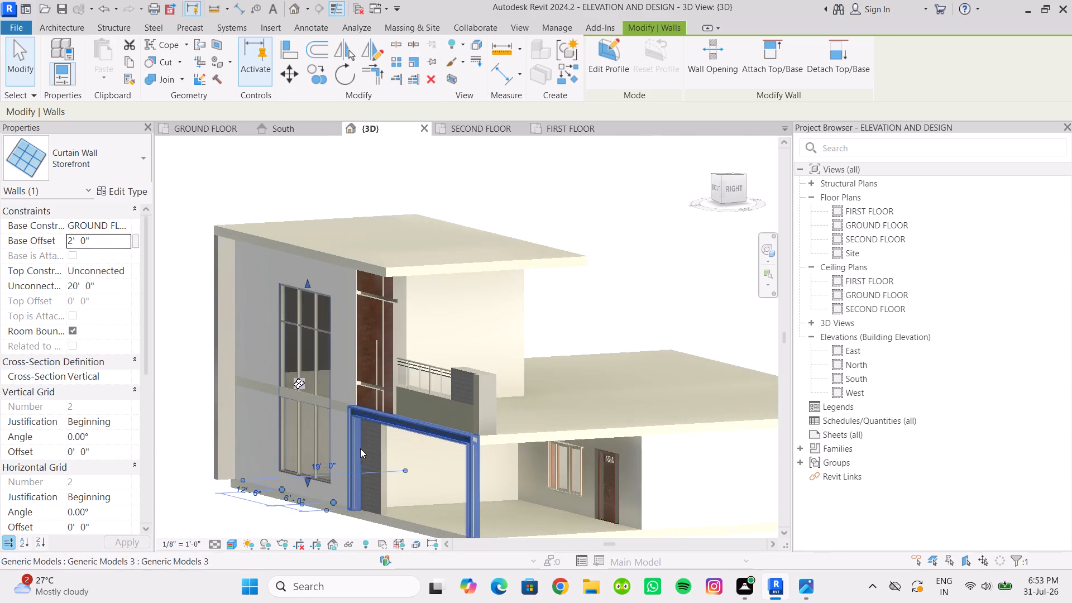
scroll(312, 441, "up", 3)
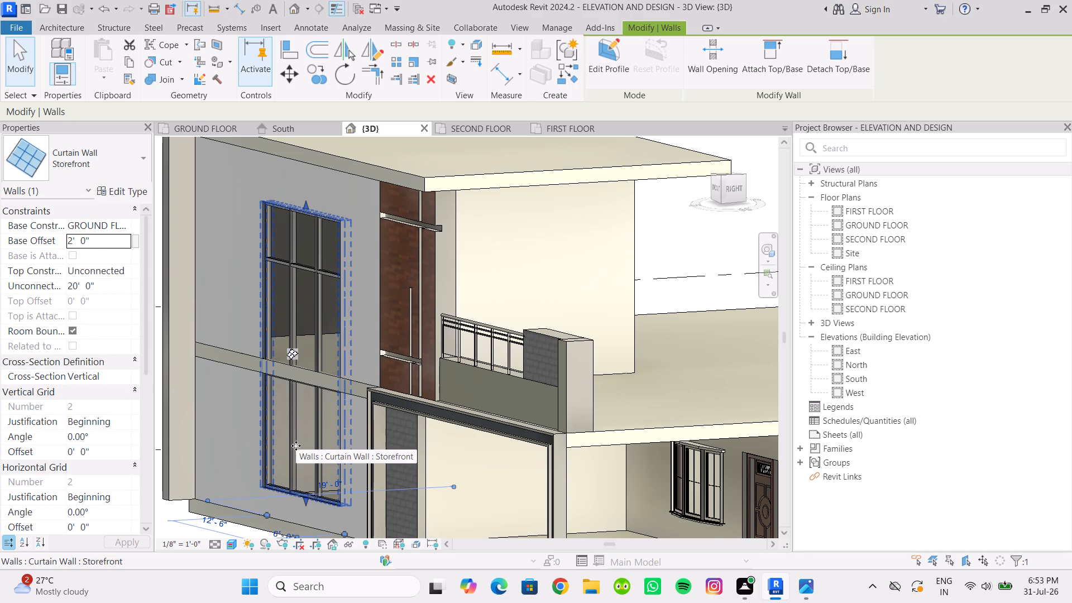
scroll(294, 458, "down", 1)
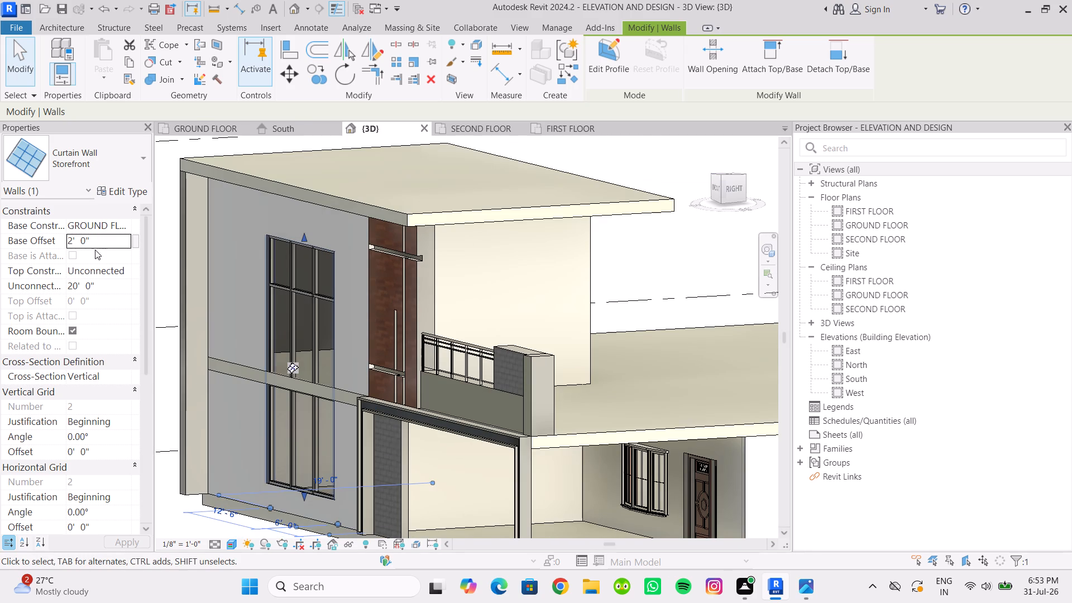
Set the unconnected height of the Storefront curtain wall on the two-storey front to 10'-0".
left_click(103, 285)
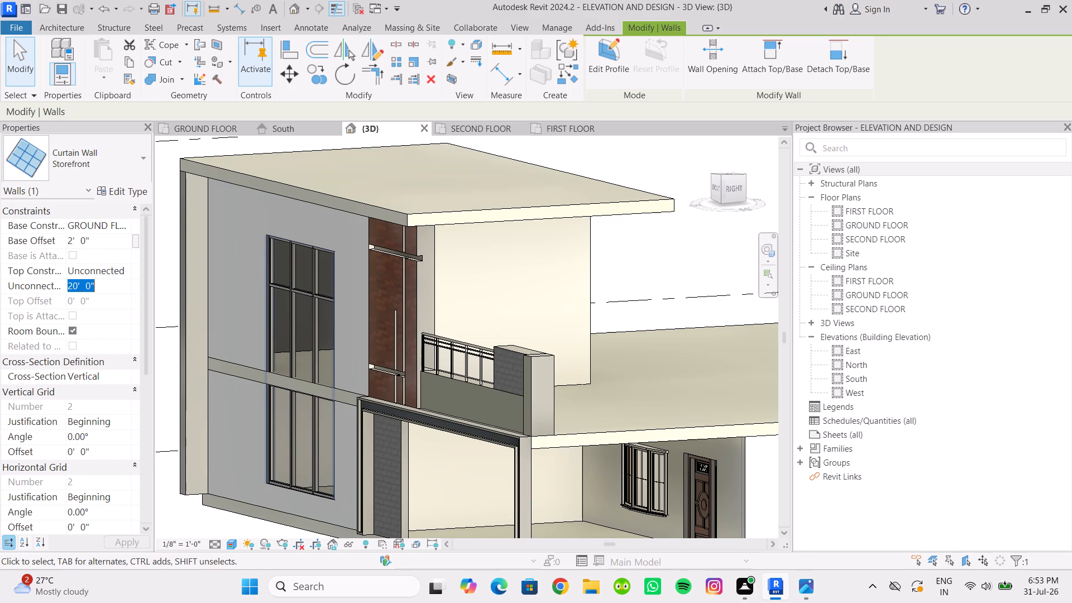
type("10")
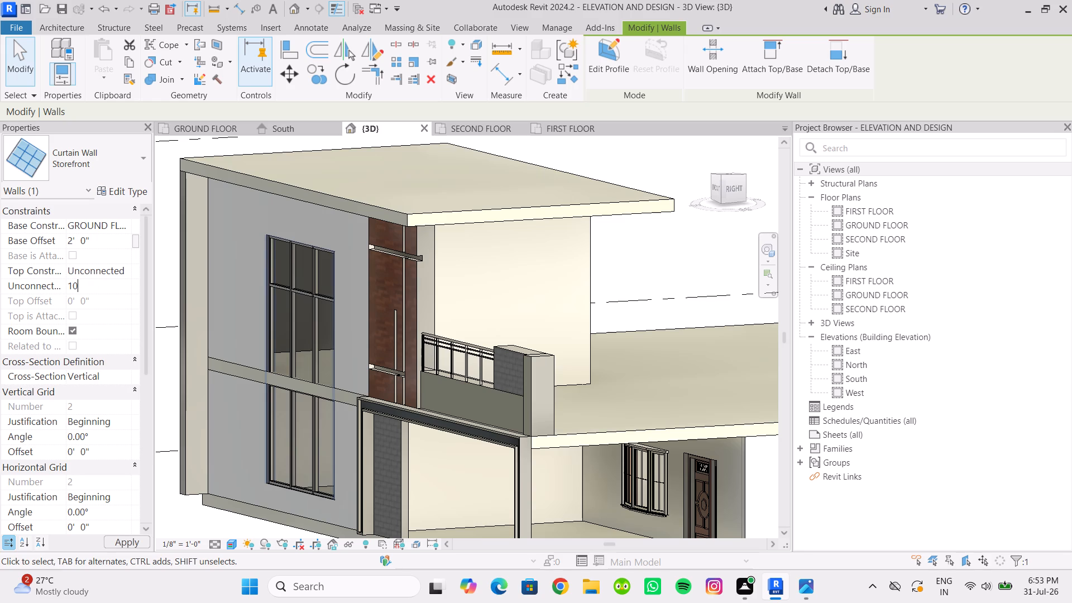
key("apostrophe")
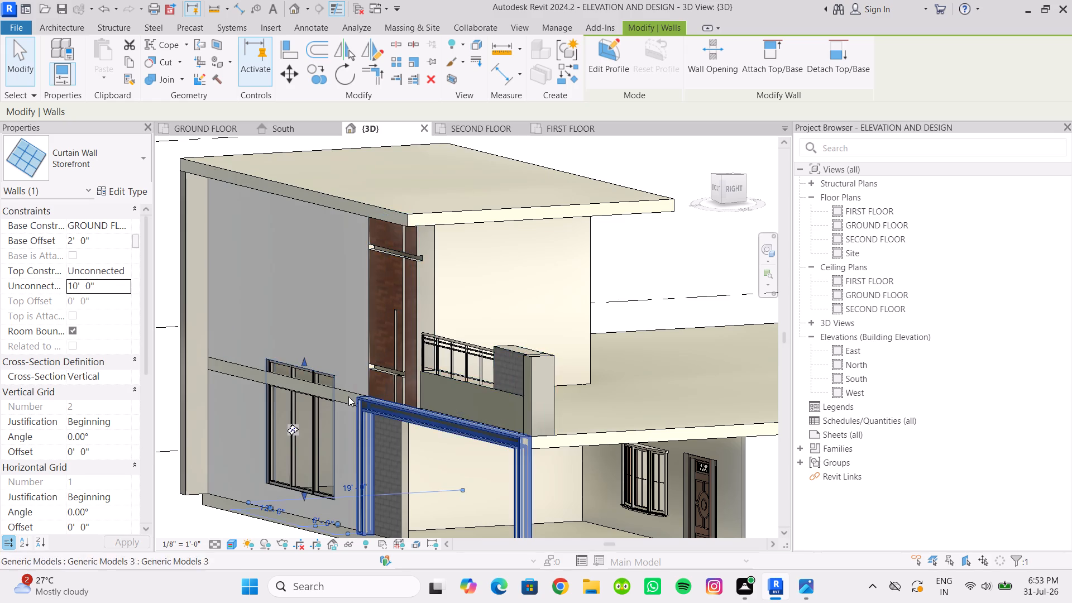
scroll(353, 398, "down", 2)
middle_click_drag(353, 398, 416, 375)
scroll(381, 418, "up", 3)
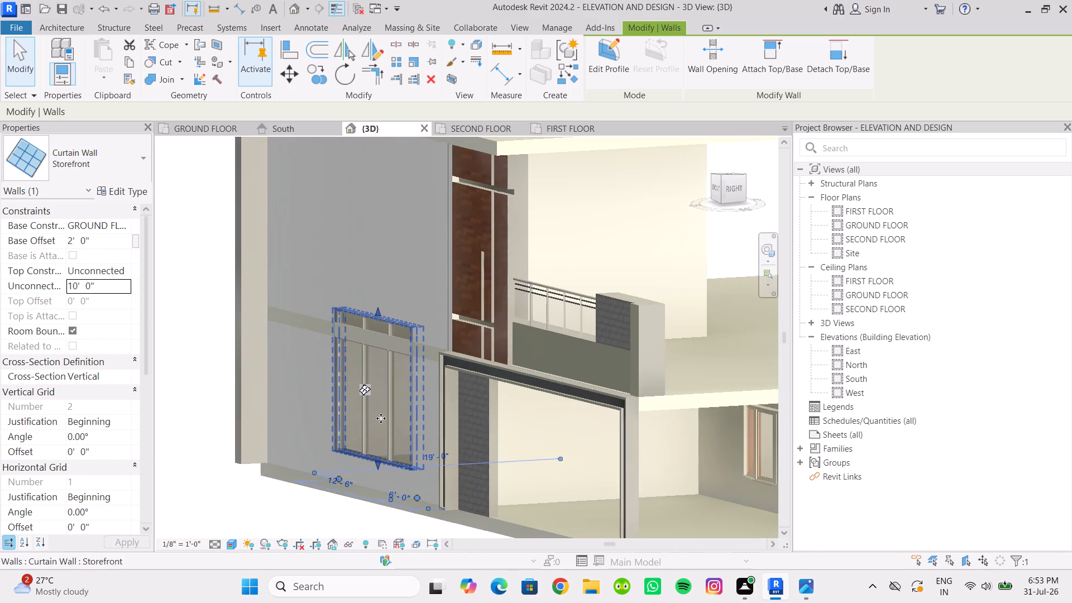
scroll(524, 451, "down", 2)
middle_click_drag(524, 447, 625, 418)
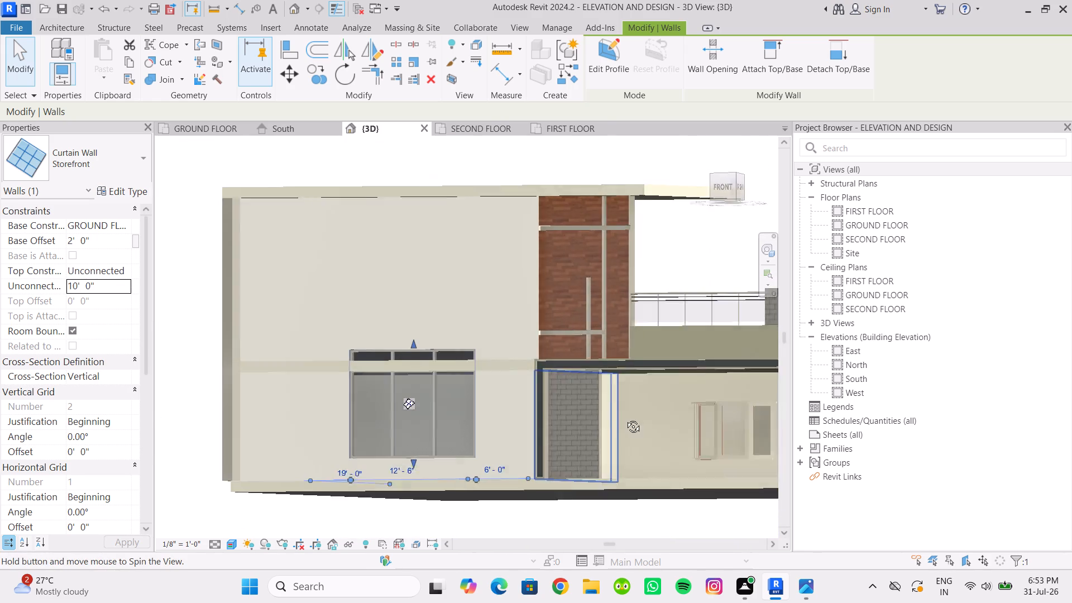
middle_click_drag(625, 418, 650, 449)
middle_click_drag(627, 449, 630, 439)
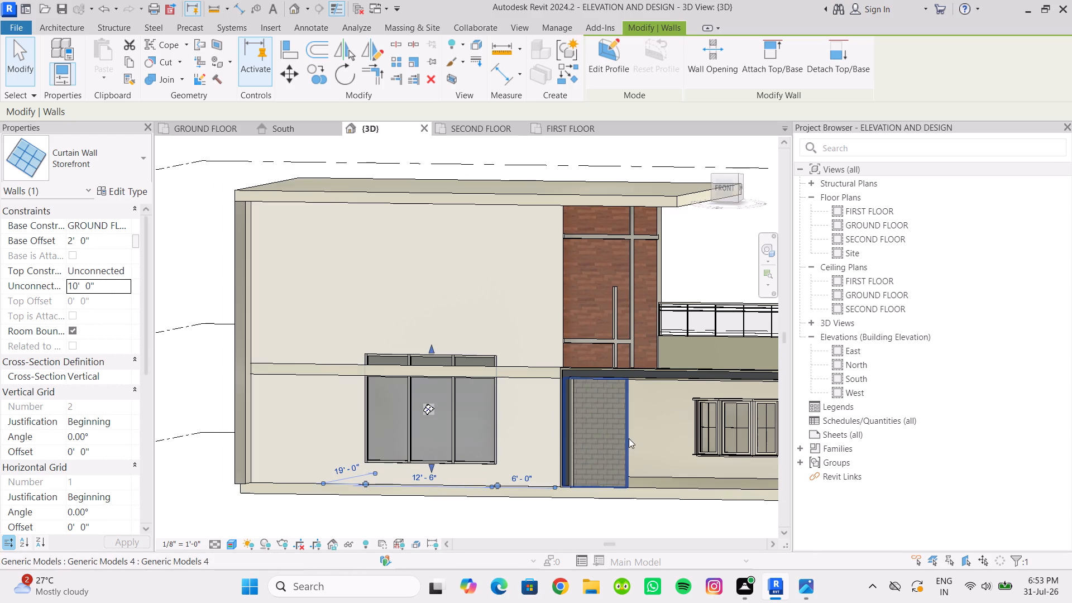
Nudge the Storefront curtain wall about 1'-0" inward behind the front wall and sideways to about 7'-6" from the porch-side corner.
key("Up")
key("Up")
key("Up")
key("Up")
key("Left")
key("Left")
key("Left")
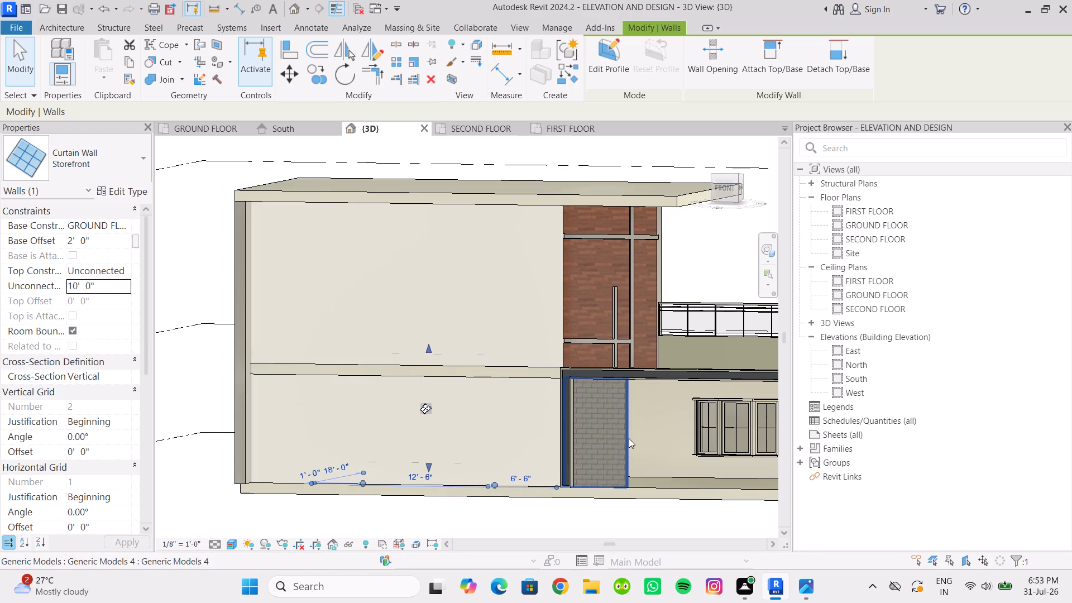
key("Left")
key("Left")
key("Left")
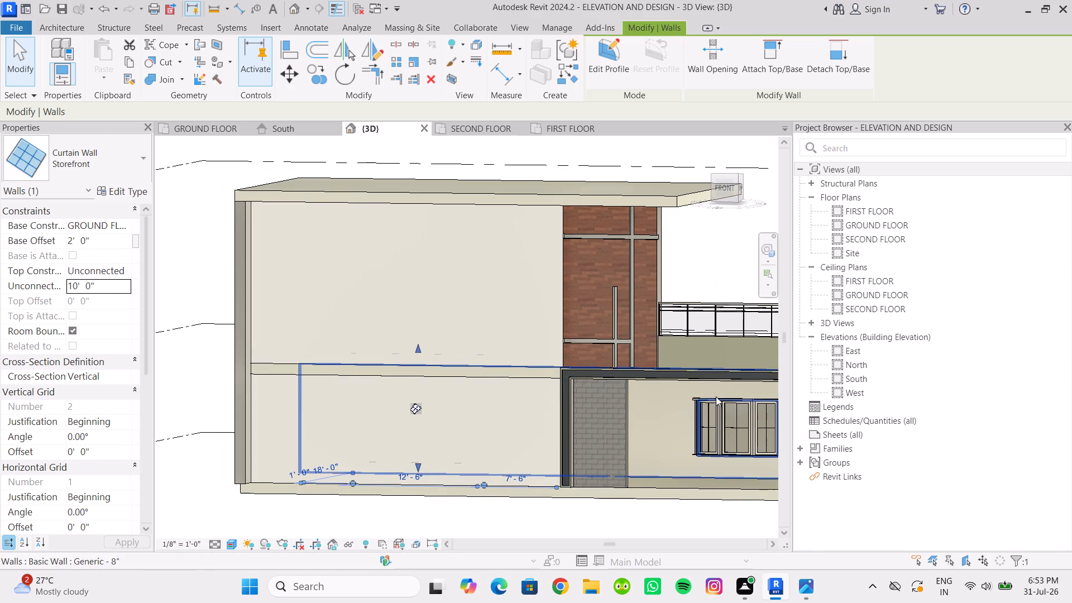
scroll(713, 395, "down", 2)
middle_click_drag(667, 392, 537, 438, "shift")
left_click(371, 414)
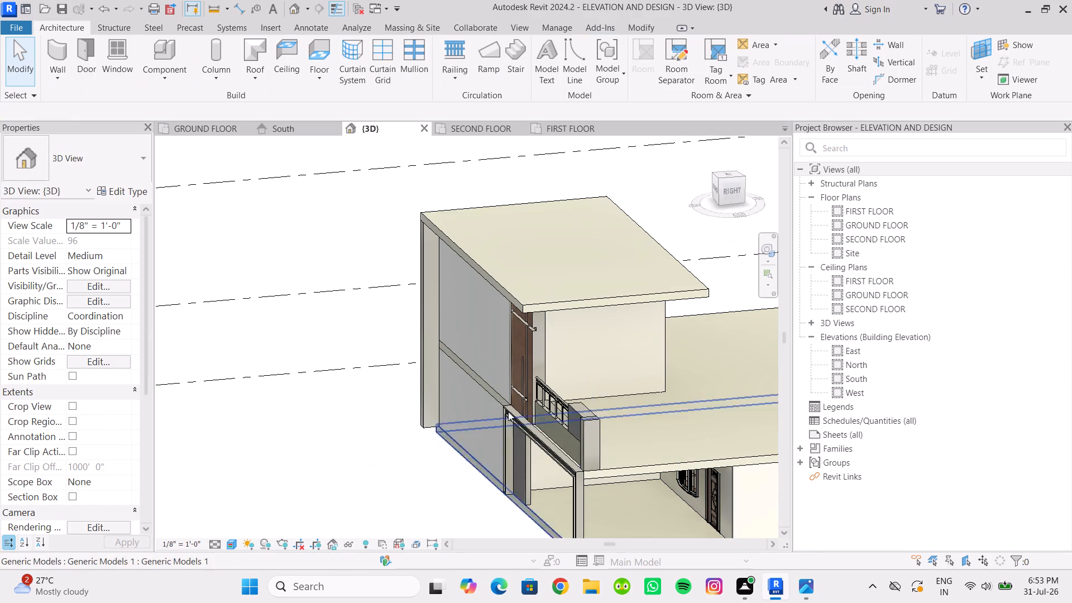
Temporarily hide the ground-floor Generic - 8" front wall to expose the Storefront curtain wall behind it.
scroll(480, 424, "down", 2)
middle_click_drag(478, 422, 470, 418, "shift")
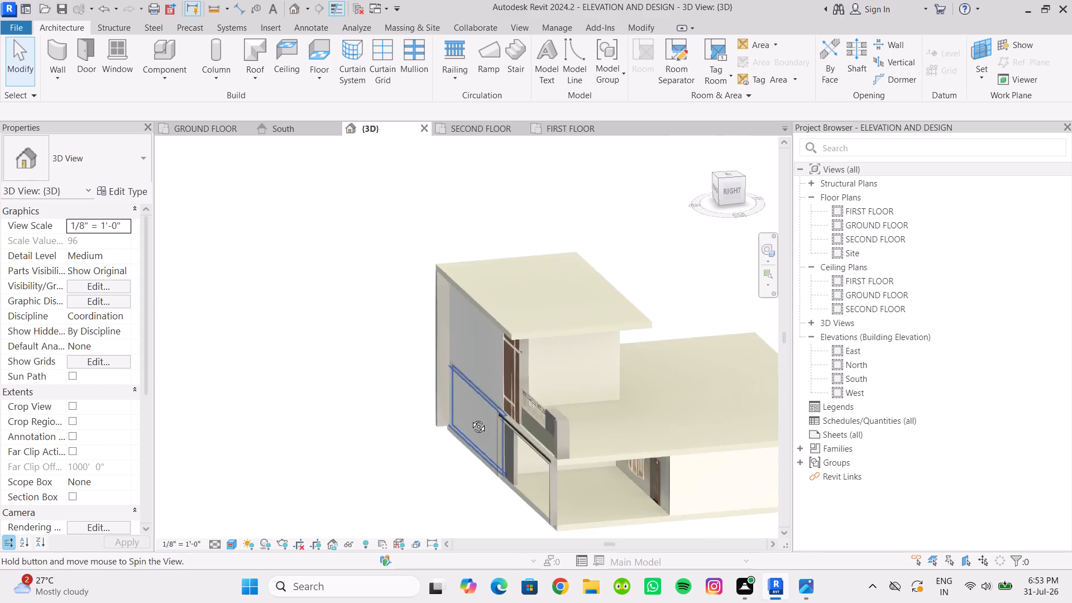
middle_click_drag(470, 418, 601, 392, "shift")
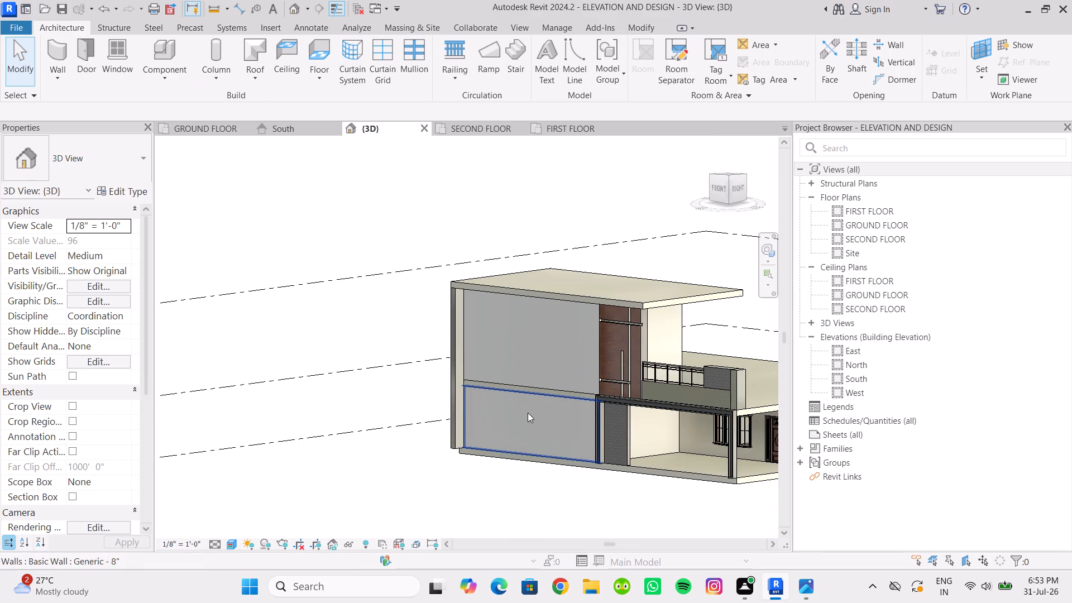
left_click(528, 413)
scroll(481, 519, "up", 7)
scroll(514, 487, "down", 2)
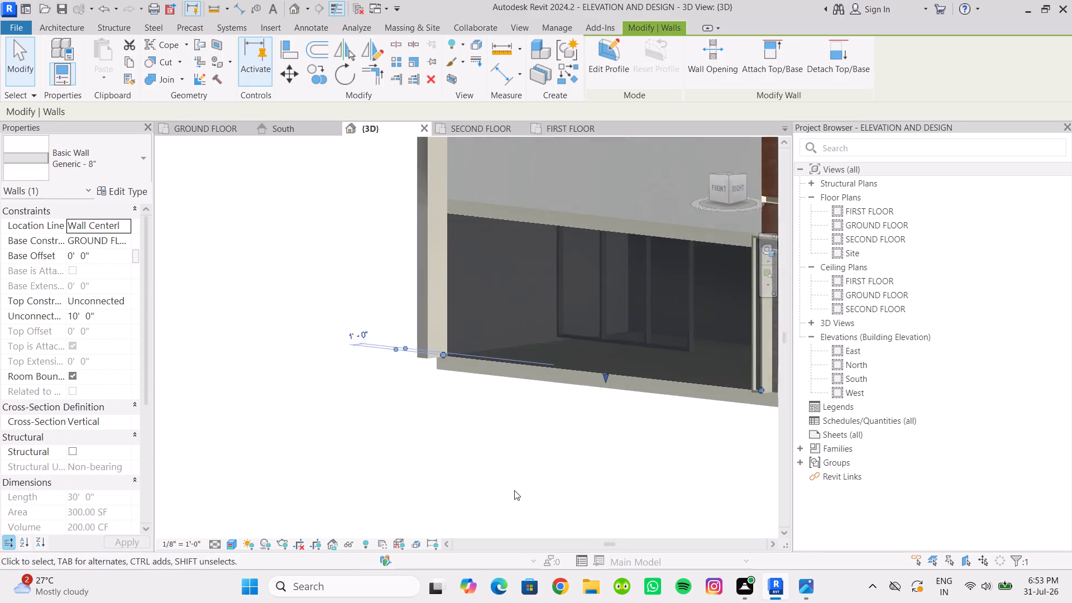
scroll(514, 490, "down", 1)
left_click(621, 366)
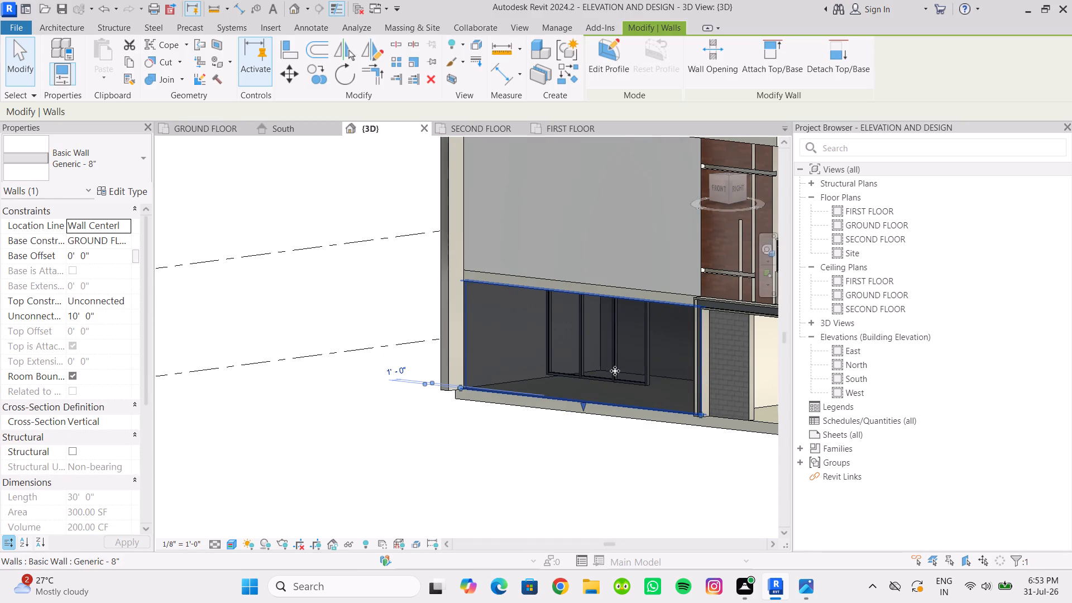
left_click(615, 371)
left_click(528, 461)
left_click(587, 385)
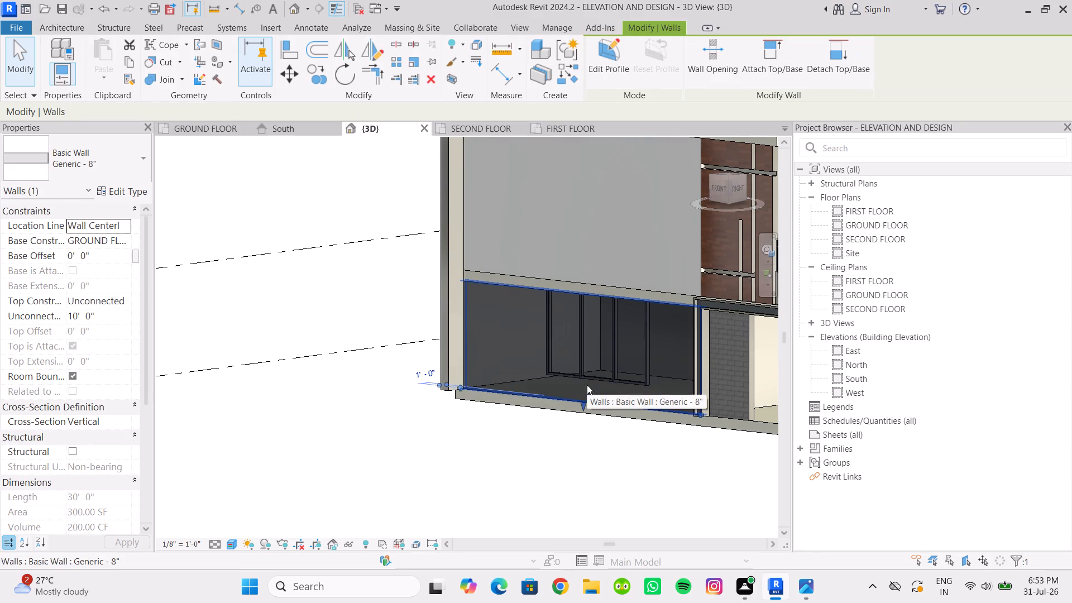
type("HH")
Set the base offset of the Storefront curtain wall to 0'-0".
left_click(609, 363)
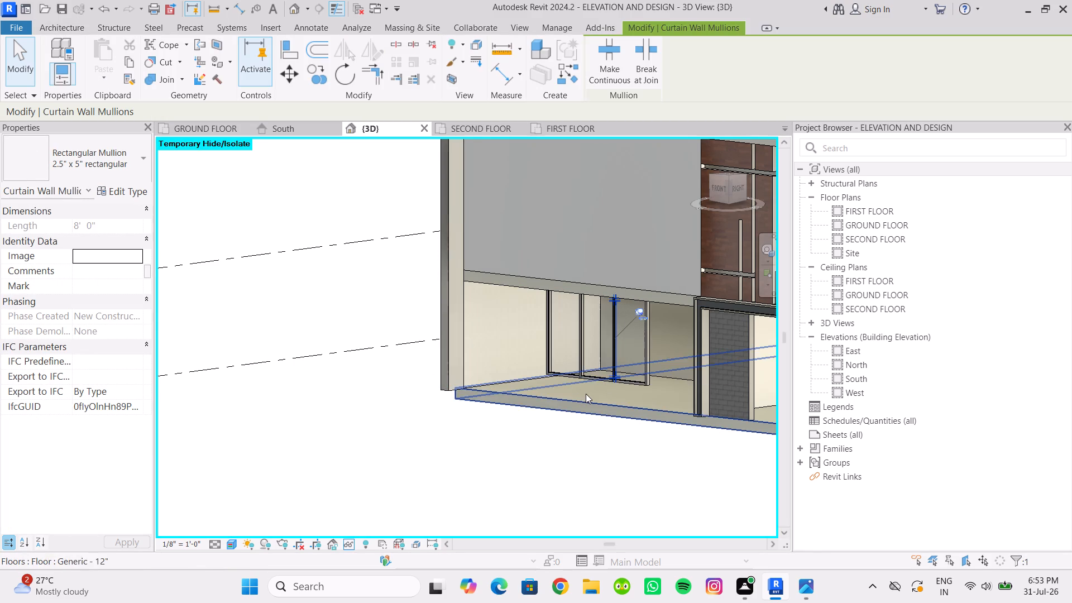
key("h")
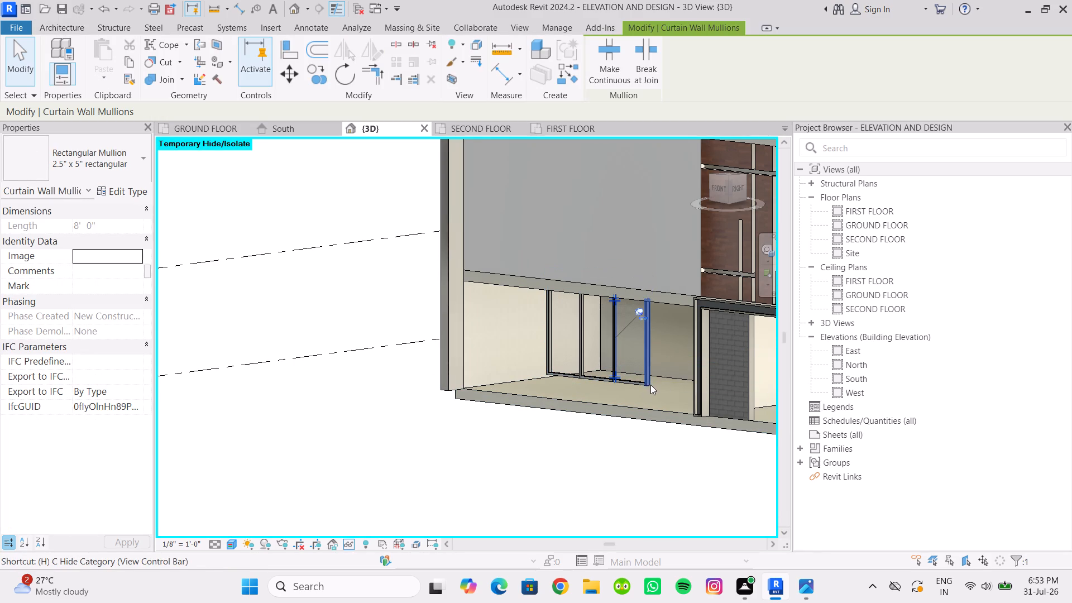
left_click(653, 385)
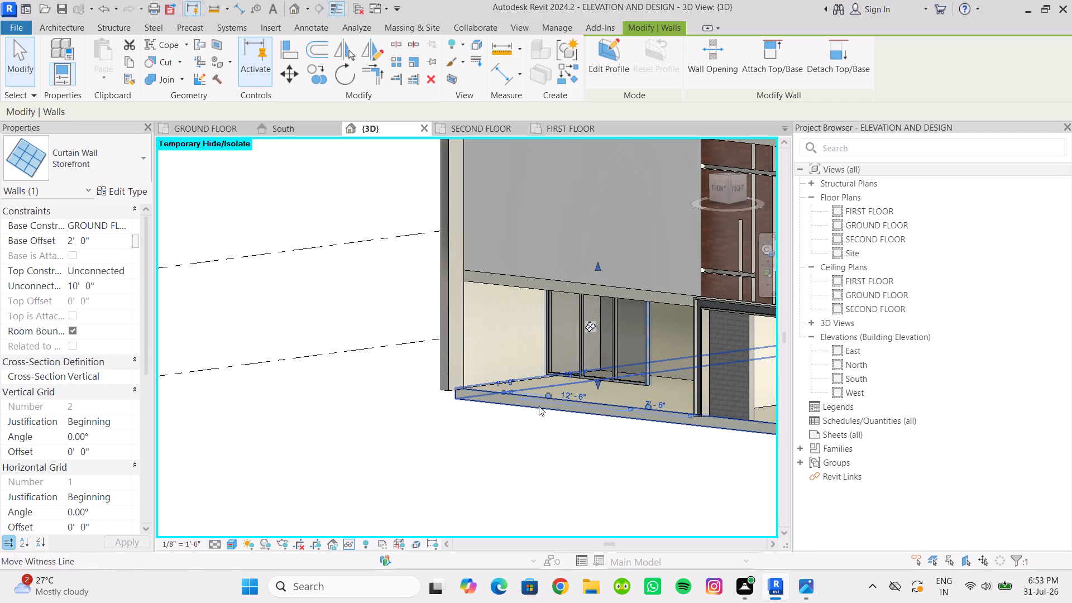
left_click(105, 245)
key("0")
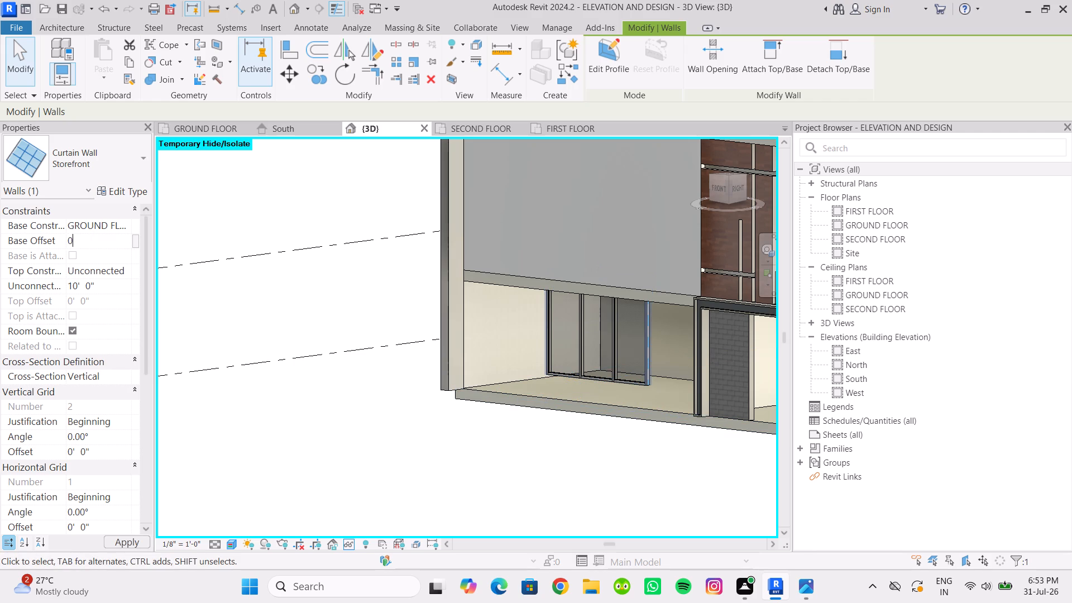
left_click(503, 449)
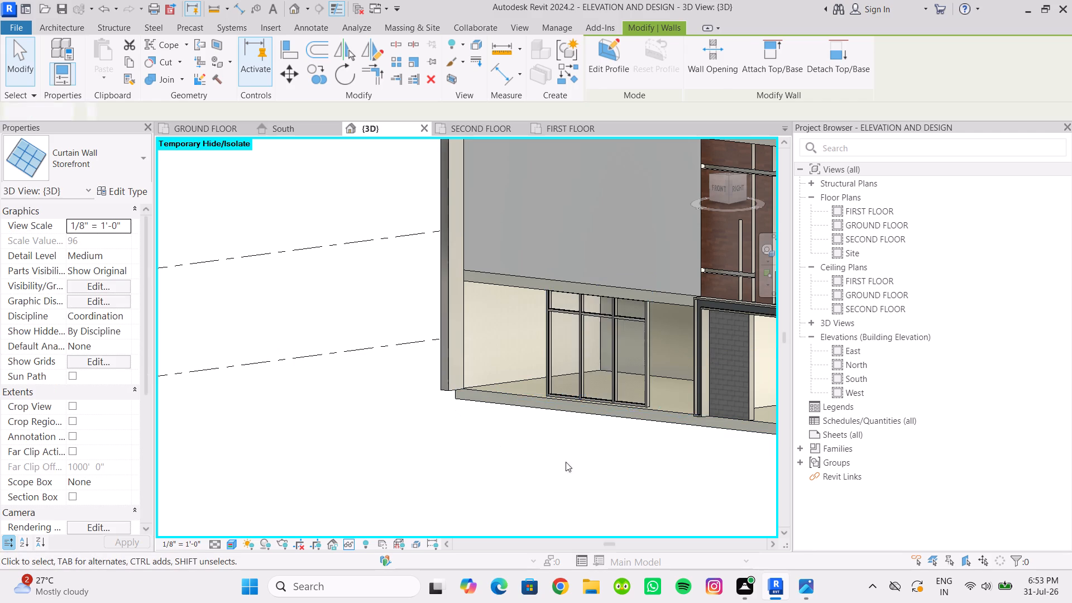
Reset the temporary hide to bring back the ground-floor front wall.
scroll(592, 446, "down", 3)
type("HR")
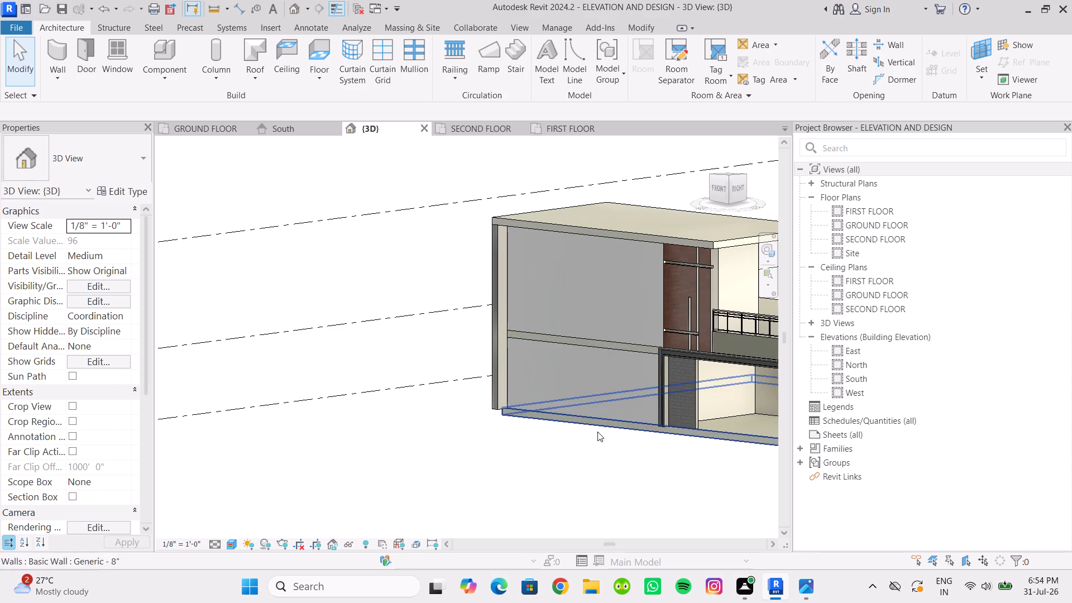
Temporarily hide the ground-floor Generic - 8" front wall in the 3D view again.
scroll(597, 433, "down", 2)
middle_click_drag(588, 430, 624, 429, "shift")
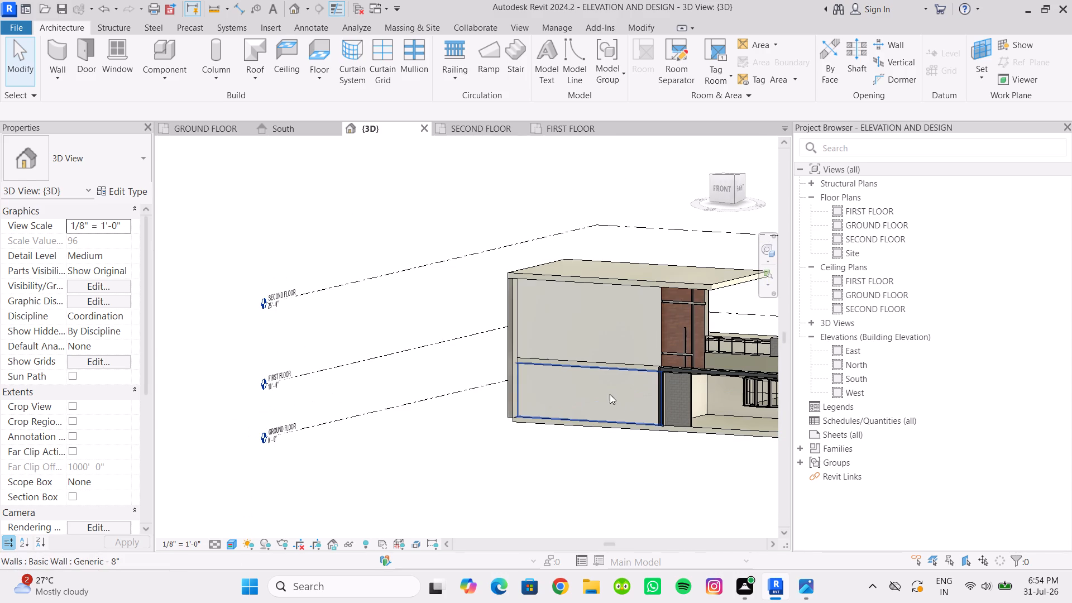
left_click(607, 391)
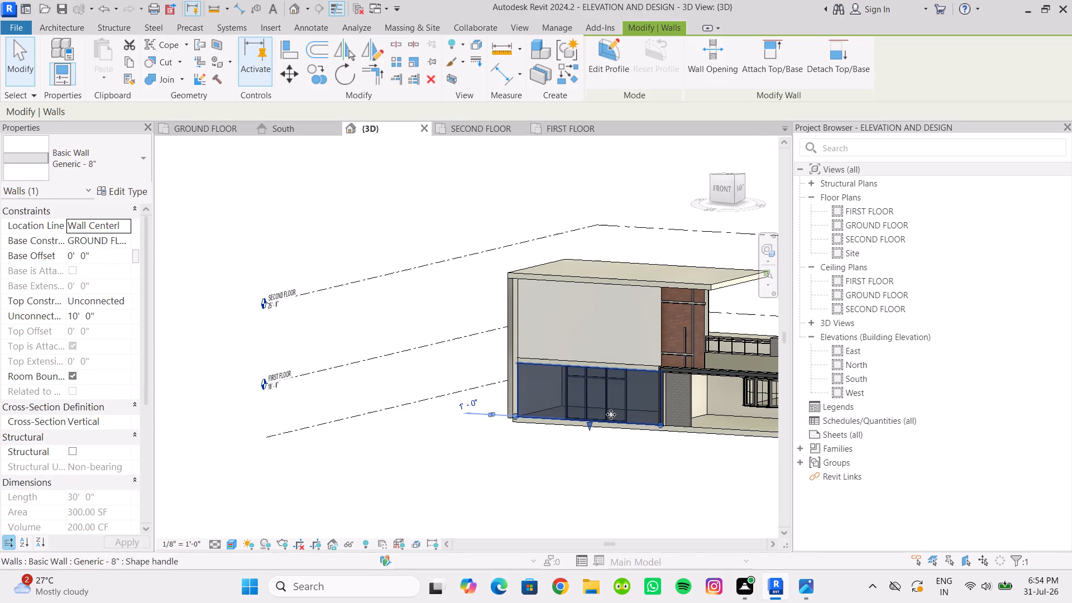
type("HH")
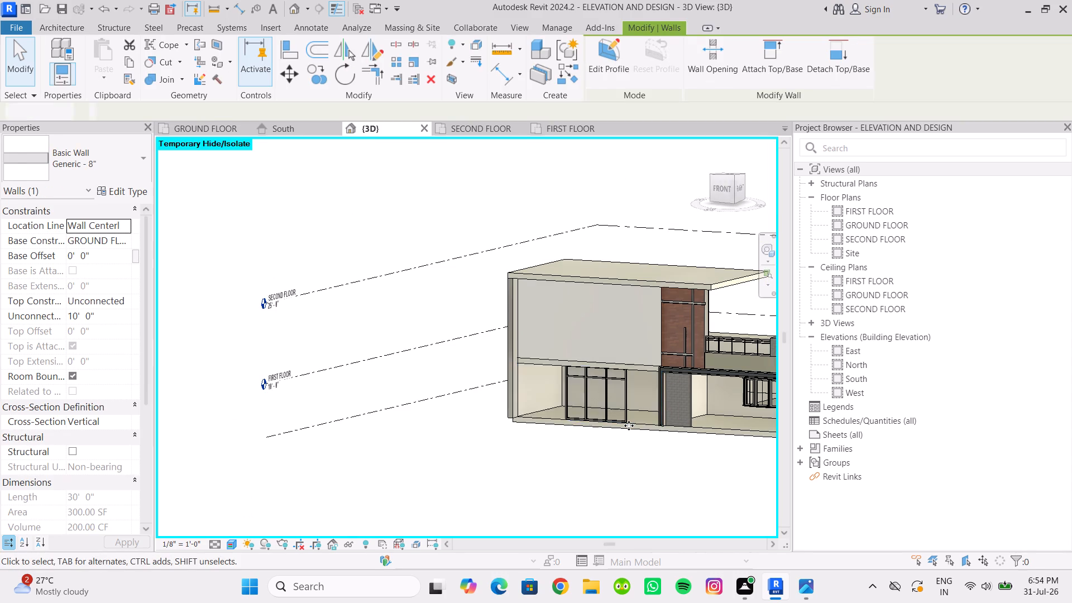
Set the base offset of the Storefront curtain wall in the ground-floor front room to -1'-0".
scroll(629, 425, "up", 9)
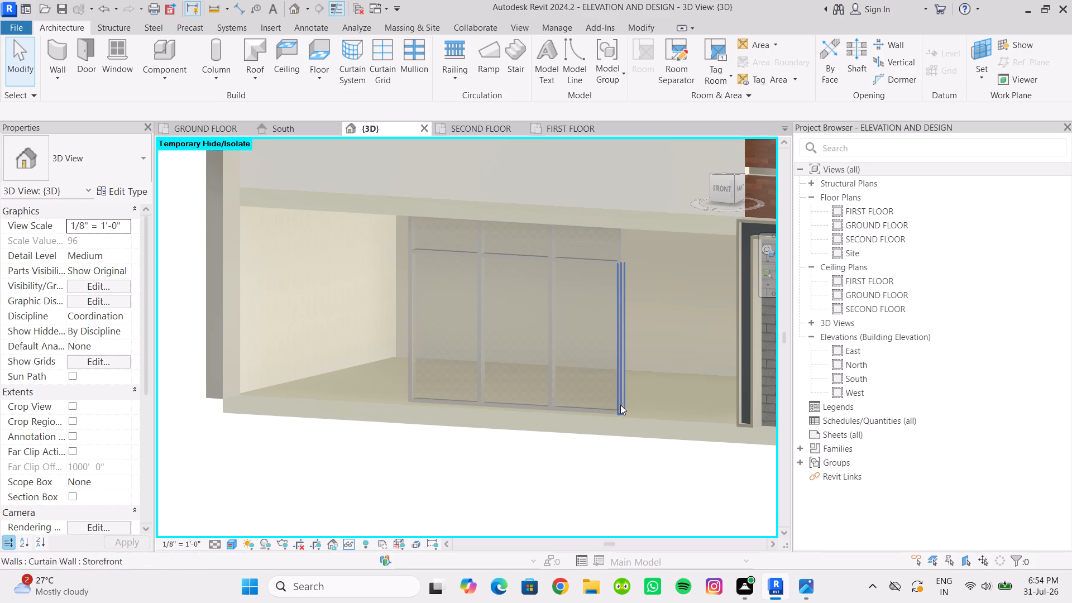
left_click(619, 403)
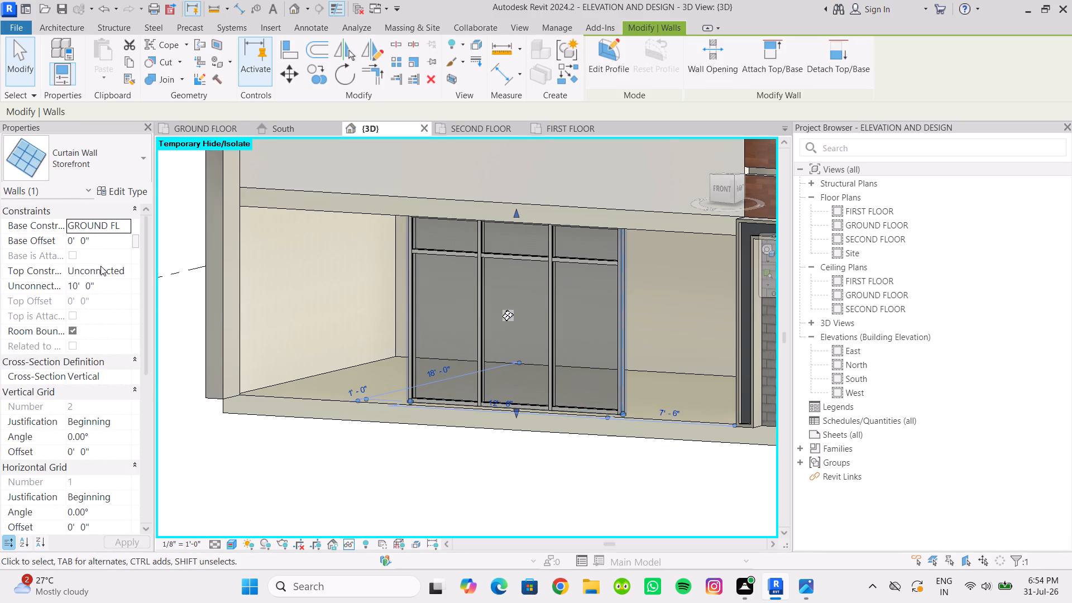
left_click(102, 242)
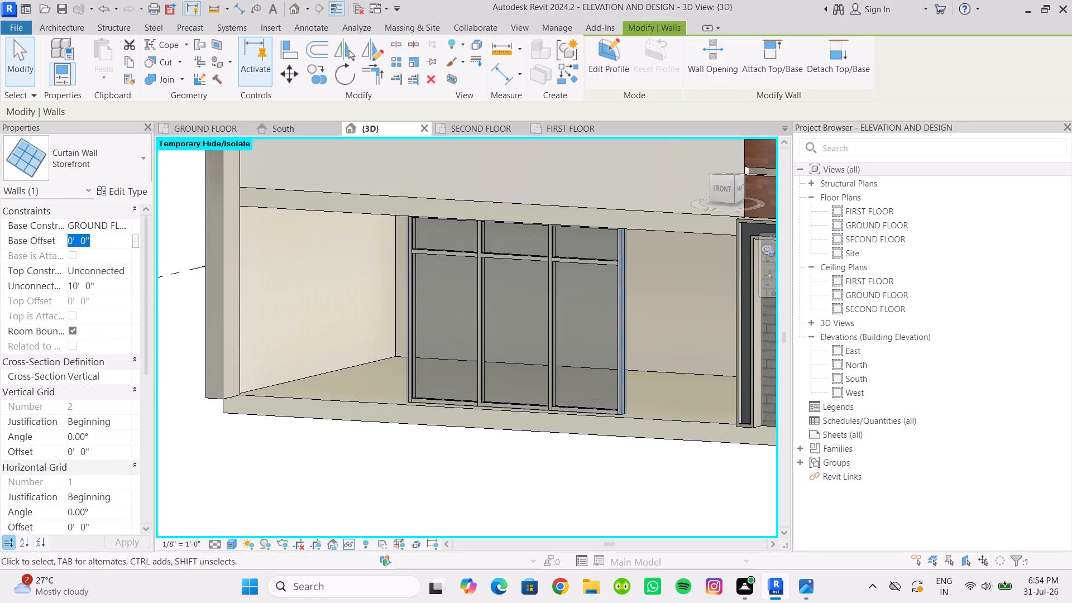
key("1")
key("BackSpace")
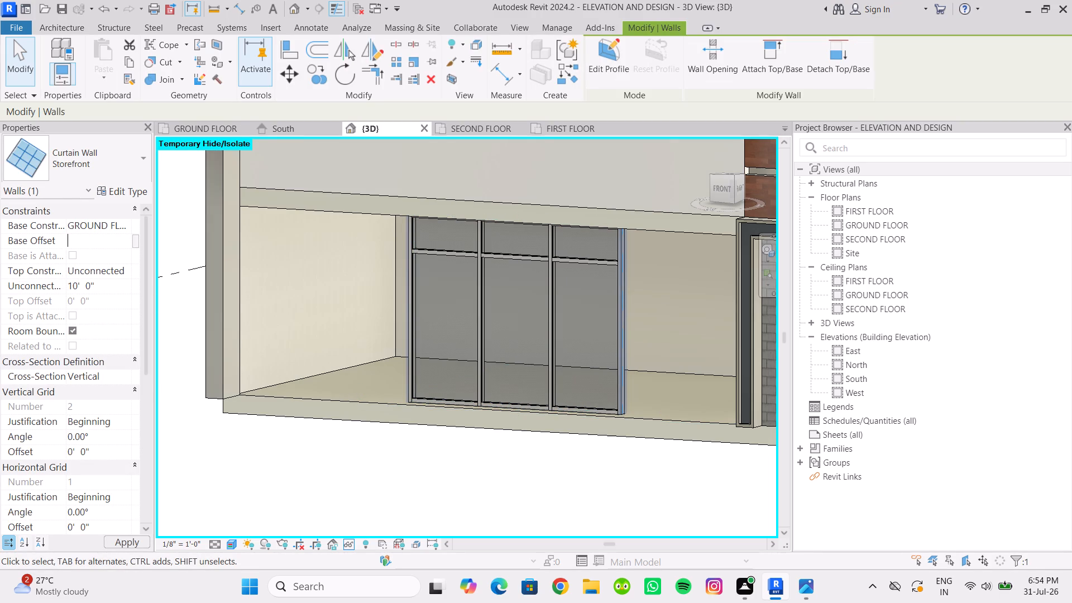
type("-1")
key("shift+quotedbl")
key("BackSpace")
key("apostrophe")
Examine the Storefront curtain wall from below, above and the front, checking how it sits against the floor slab and the storey above.
scroll(535, 435, "down", 5)
middle_click_drag(535, 435, 503, 422)
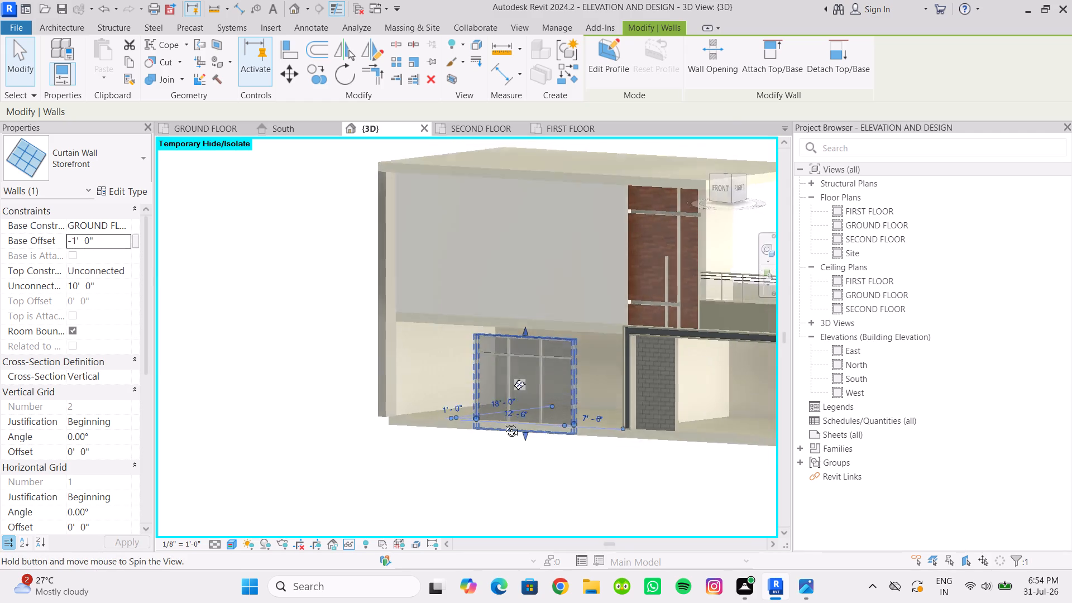
middle_click_drag(503, 422, 459, 331)
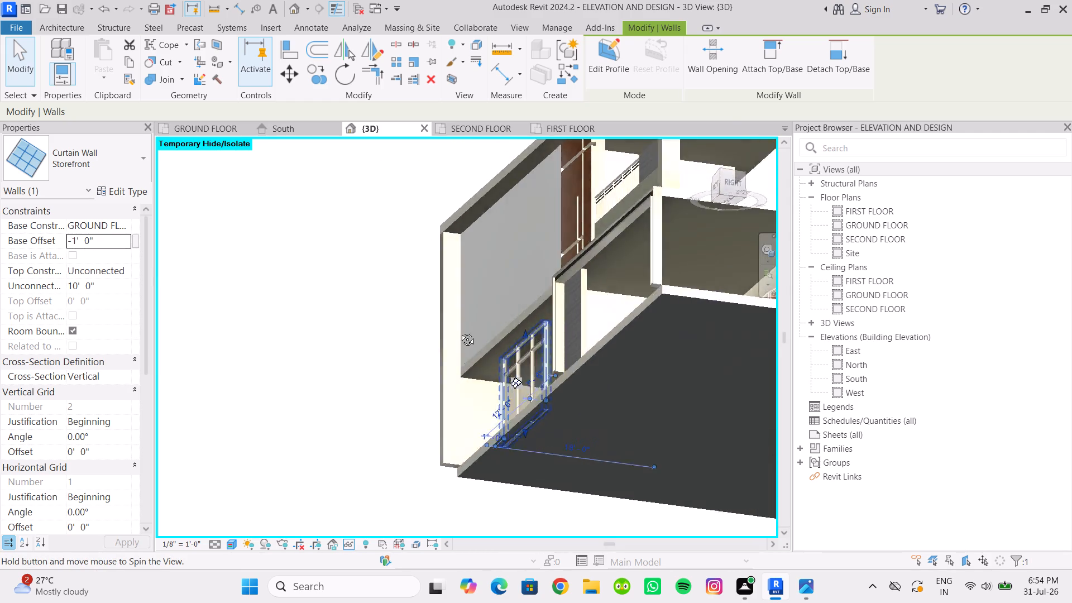
middle_click_drag(459, 331, 714, 562)
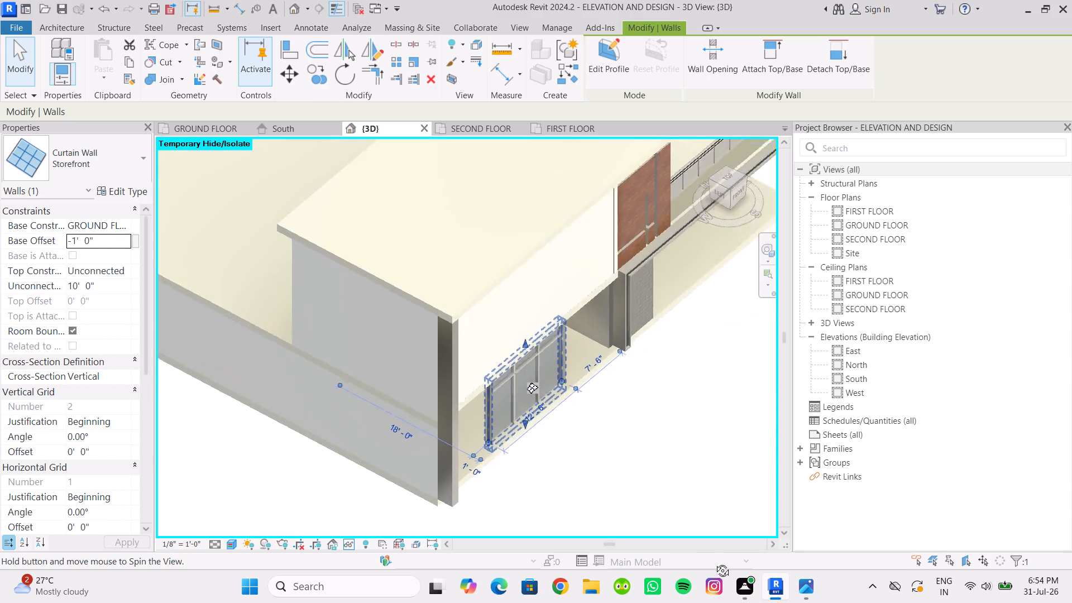
middle_click_drag(714, 562, 648, 532)
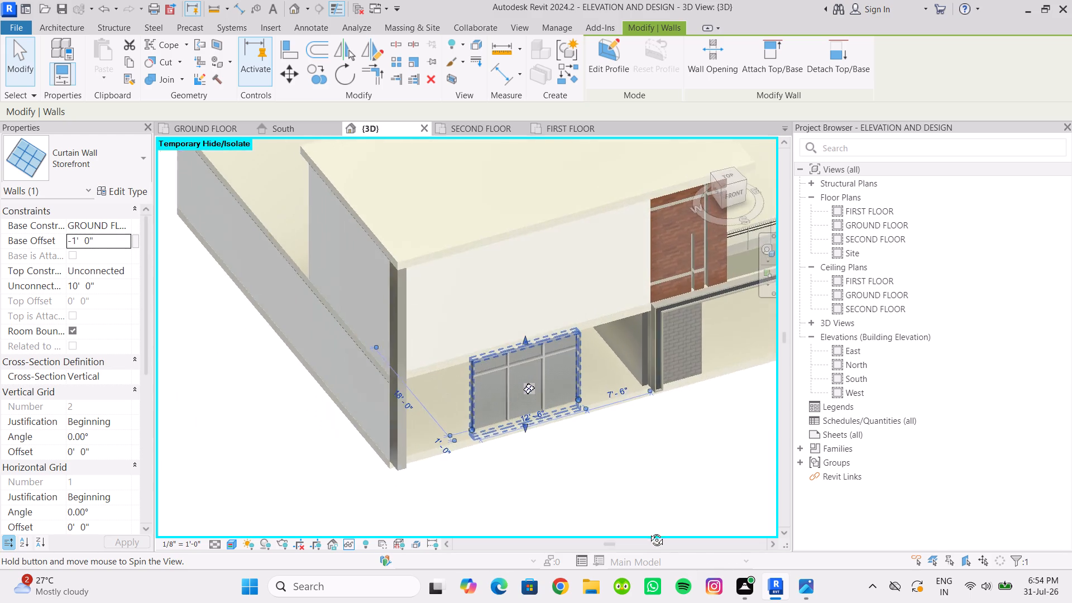
middle_click_drag(648, 532, 574, 466)
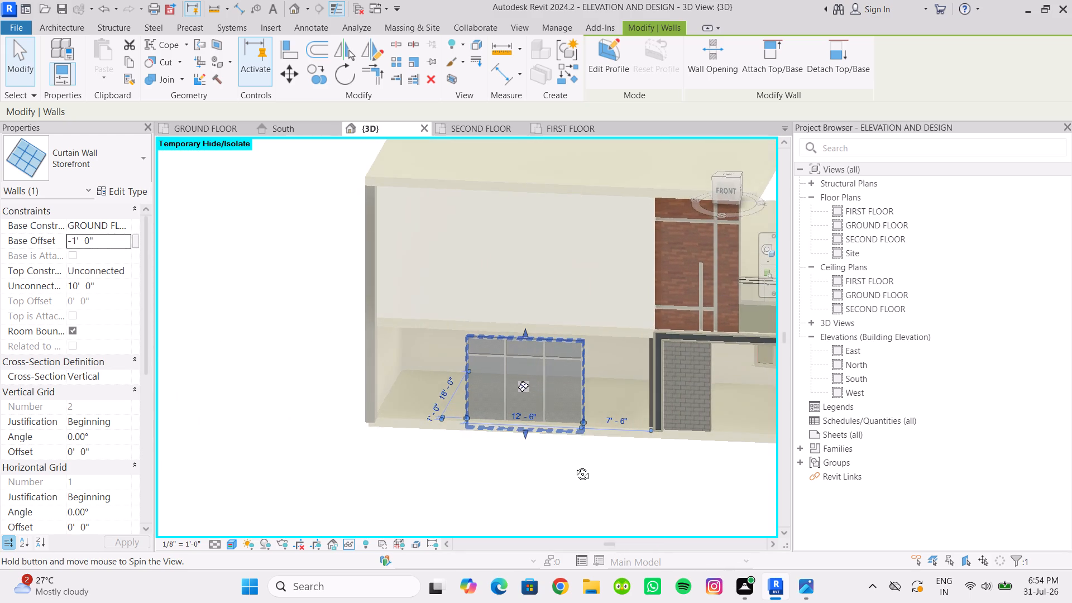
middle_click_drag(574, 466, 583, 452)
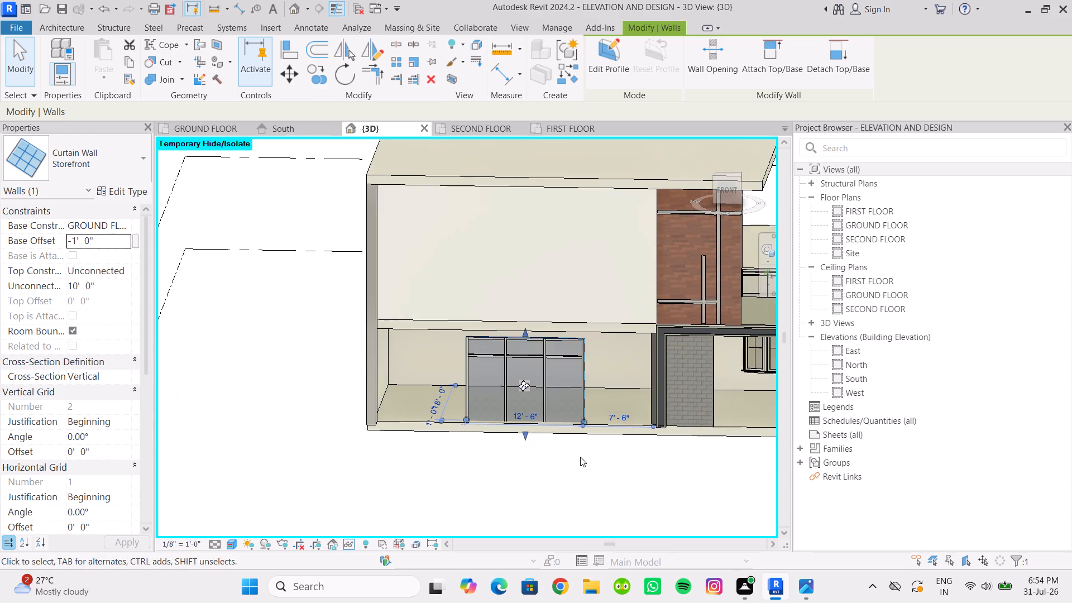
Move the Storefront curtain wall out of the ground-floor front room to just in front of the floor slab's front edge.
scroll(580, 457, "up", 5)
left_click(503, 266)
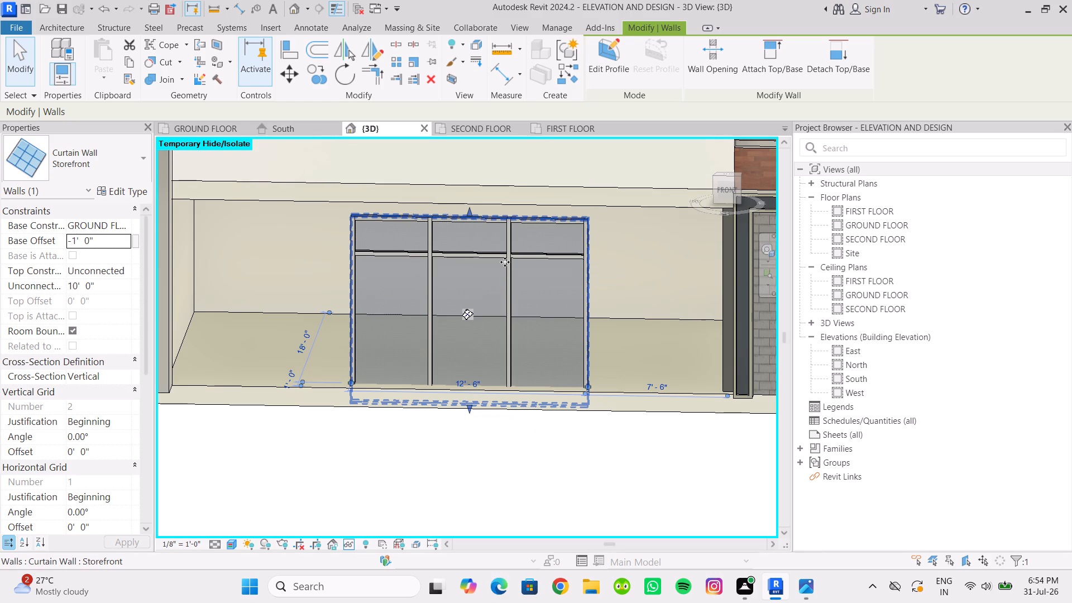
scroll(519, 314, "down", 2)
middle_click_drag(521, 321, 367, 326)
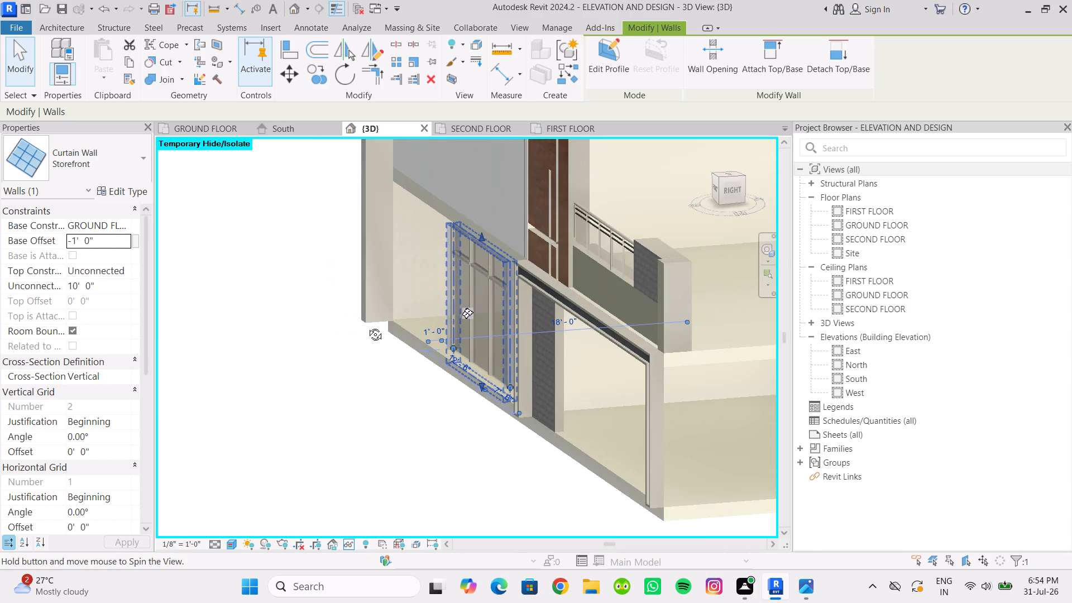
middle_click_drag(367, 326, 359, 328)
left_click_drag(486, 333, 372, 358)
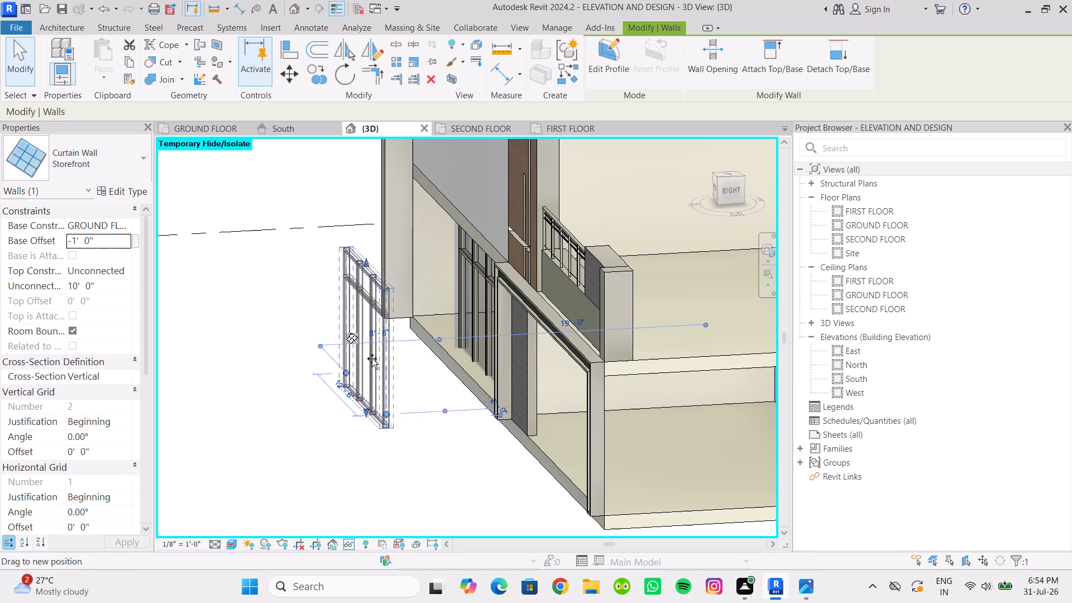
left_click_drag(372, 358, 442, 319)
left_click(387, 401)
Reset the temporary hide to bring back the ground-floor front wall.
scroll(393, 408, "down", 2)
middle_click_drag(393, 408, 386, 351, "shift")
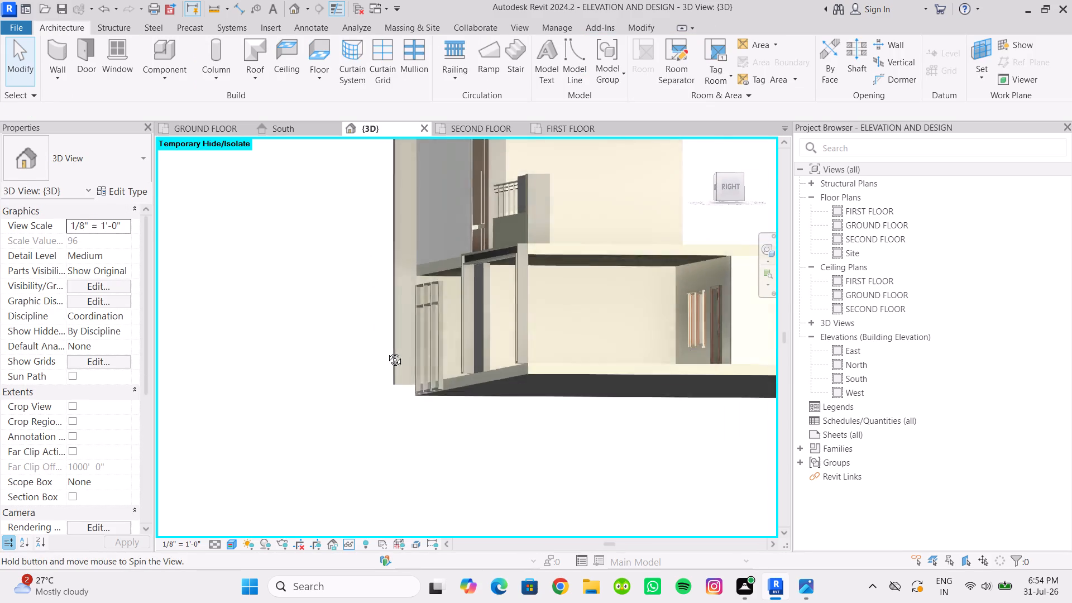
middle_click_drag(386, 351, 369, 332, "shift")
type("HR")
scroll(391, 418, "down", 2)
middle_click_drag(385, 425, 586, 495)
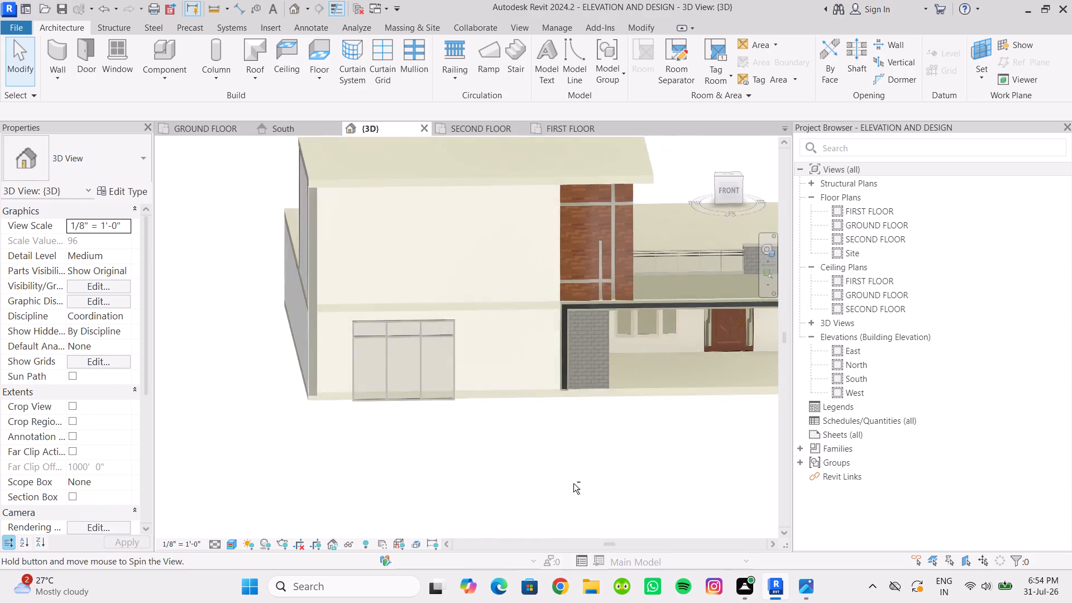
middle_click_drag(470, 399, 307, 376)
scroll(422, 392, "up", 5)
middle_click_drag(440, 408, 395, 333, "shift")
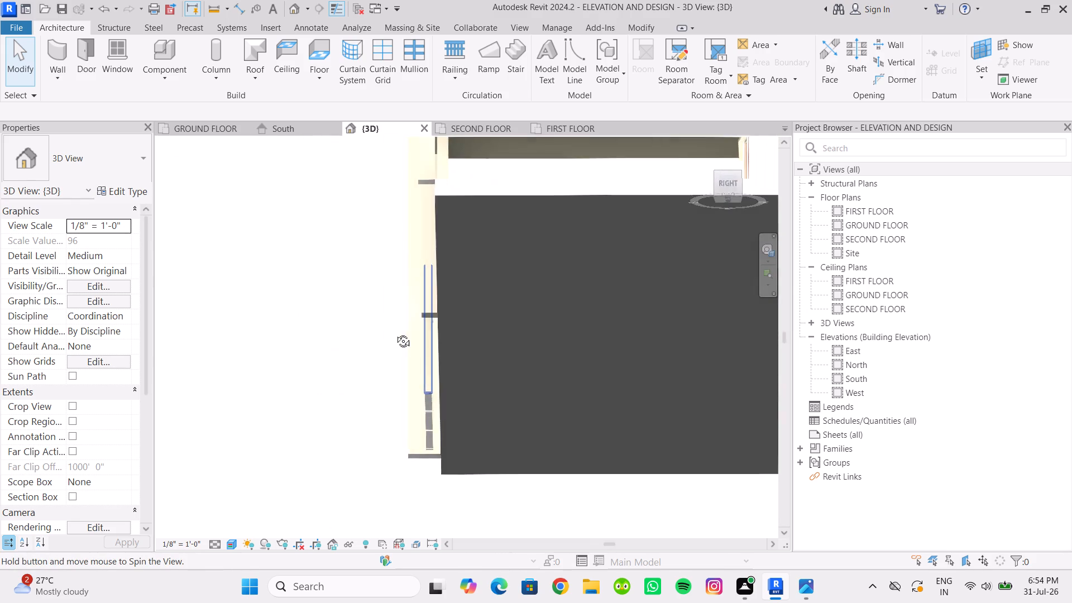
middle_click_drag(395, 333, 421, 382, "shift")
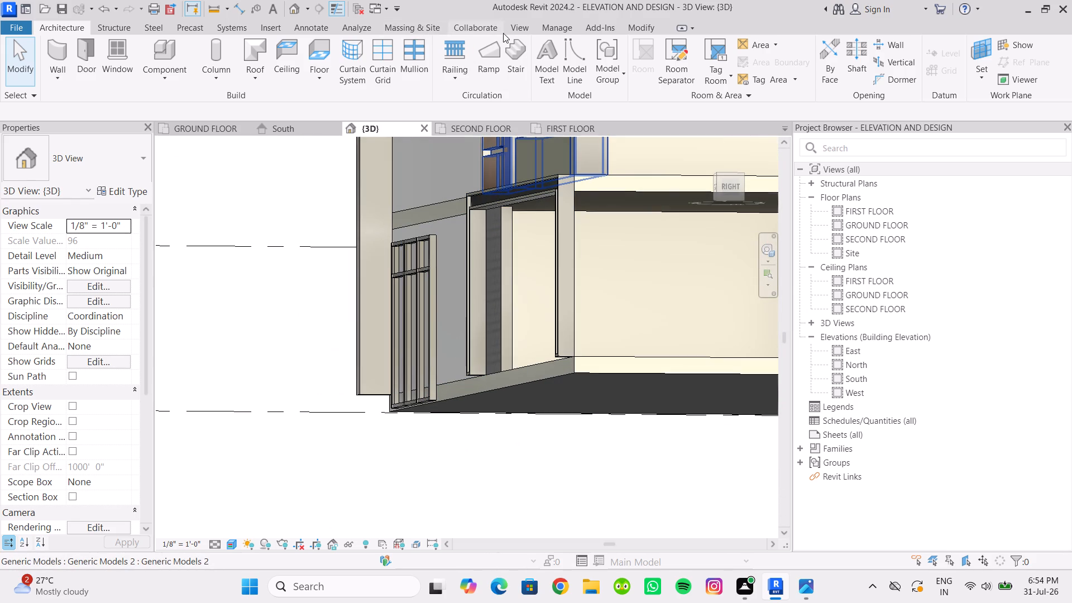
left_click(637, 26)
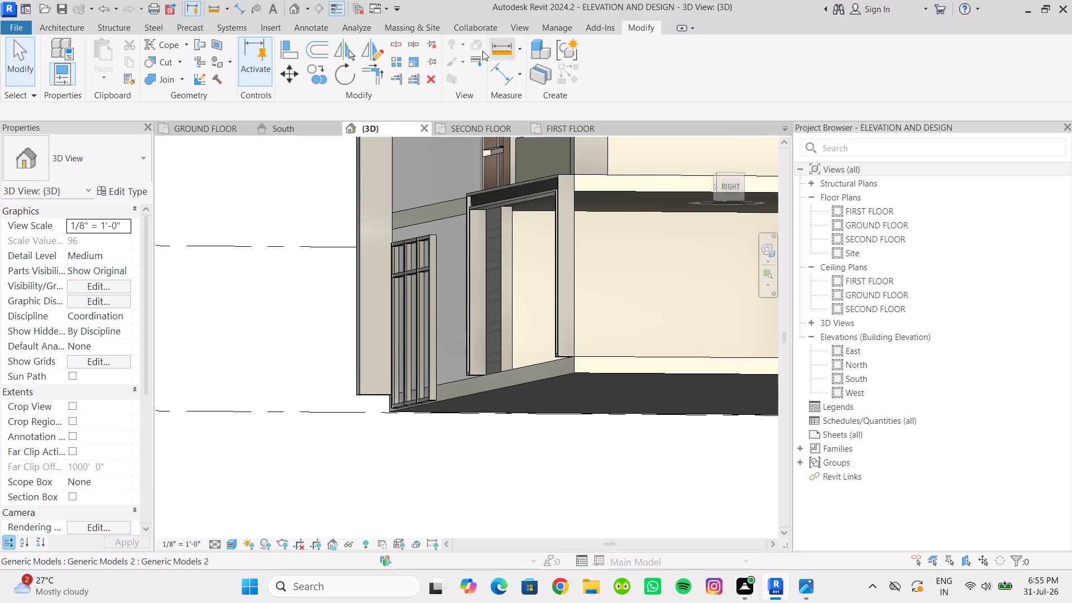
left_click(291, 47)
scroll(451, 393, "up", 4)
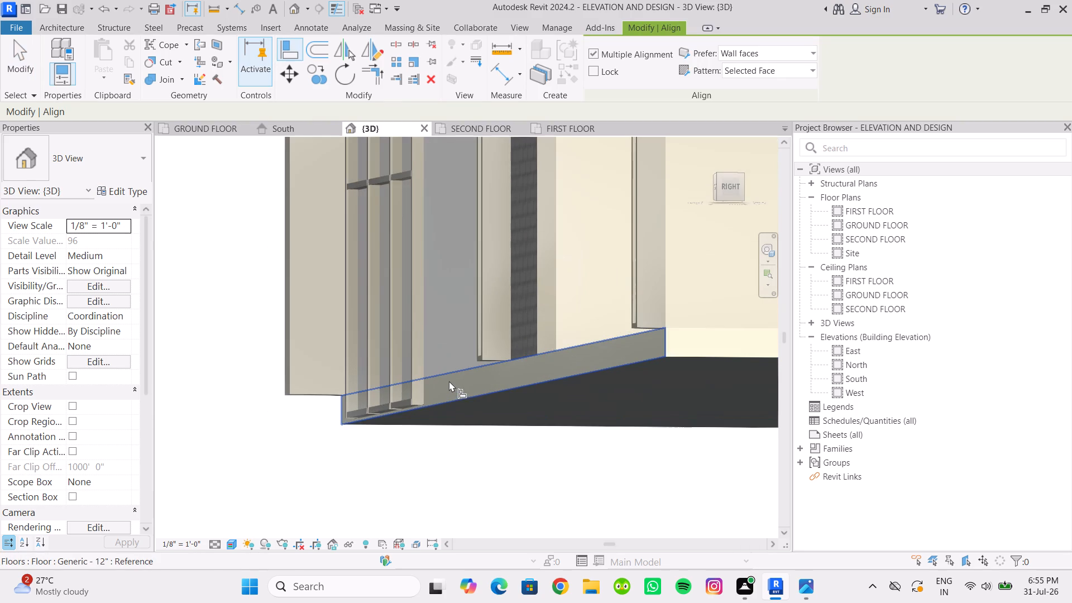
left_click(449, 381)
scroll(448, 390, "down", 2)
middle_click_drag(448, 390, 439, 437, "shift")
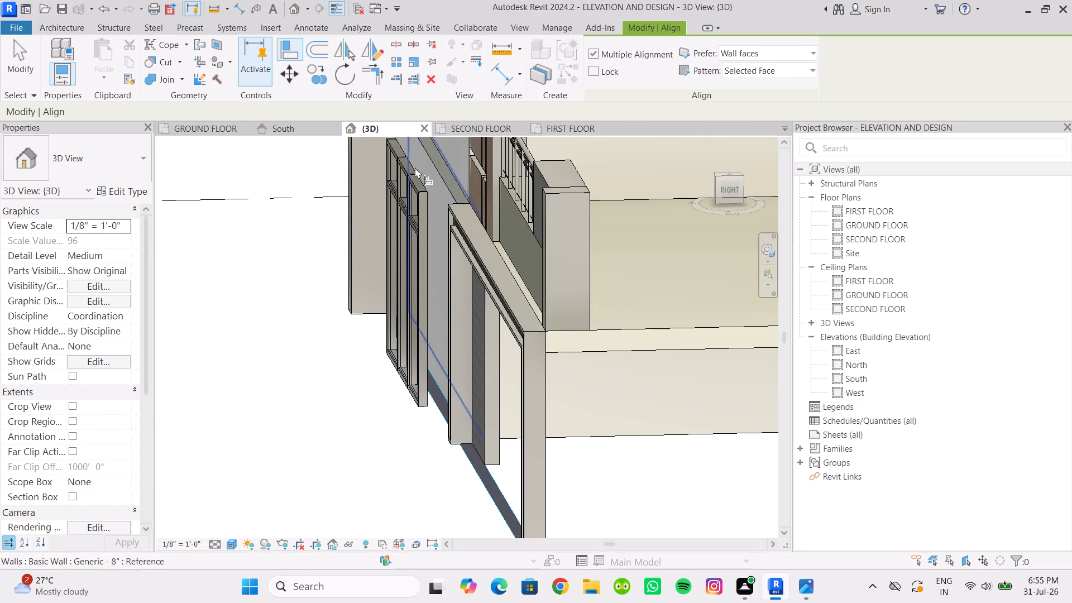
In the GROUND FLOOR plan, align the Storefront curtain wall with the outer front edge of the Generic - 12" floor slab.
left_click(222, 127)
scroll(376, 384, "down", 3)
scroll(327, 447, "up", 10)
middle_click_drag(293, 435, 337, 472)
key("Escape")
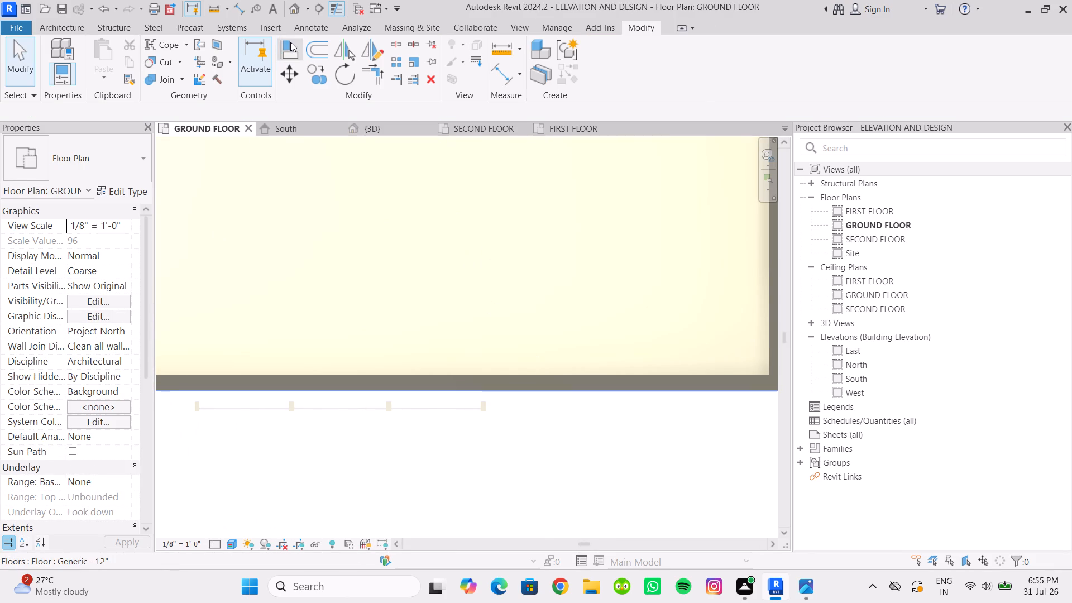
left_click(290, 42)
left_click(562, 392)
scroll(513, 433, "down", 2)
middle_click_drag(513, 433, 559, 442)
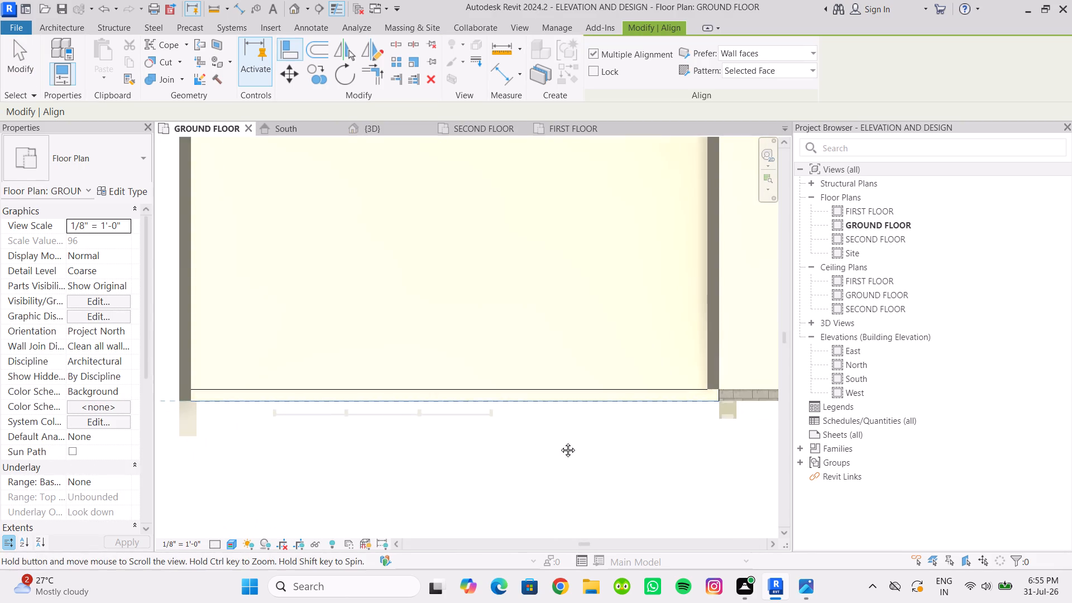
middle_click_drag(559, 442, 625, 449)
scroll(457, 428, "up", 3)
scroll(368, 425, "up", 9)
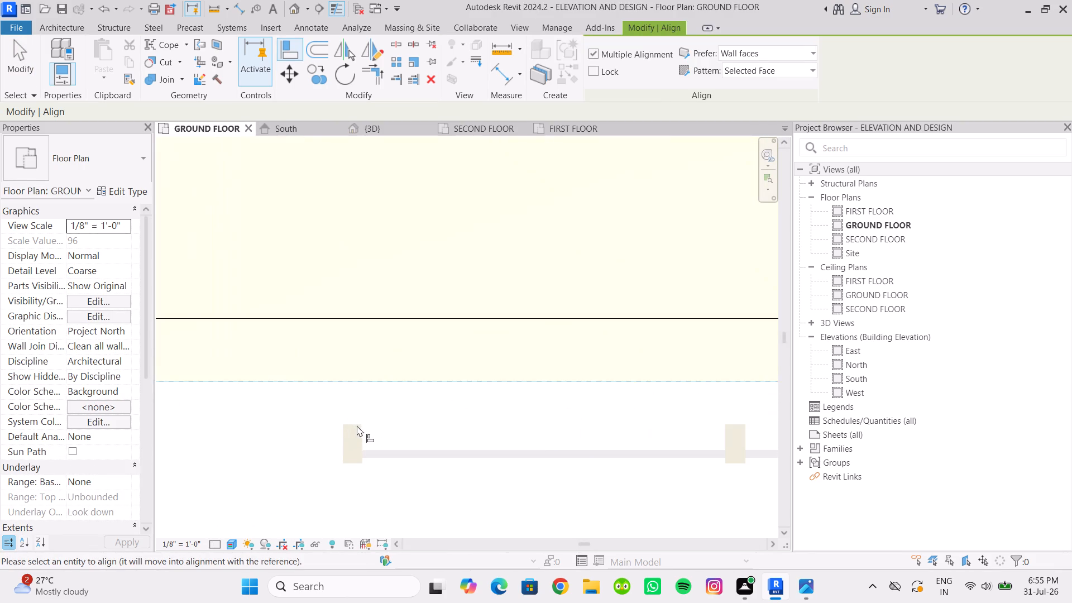
scroll(478, 424, "down", 2)
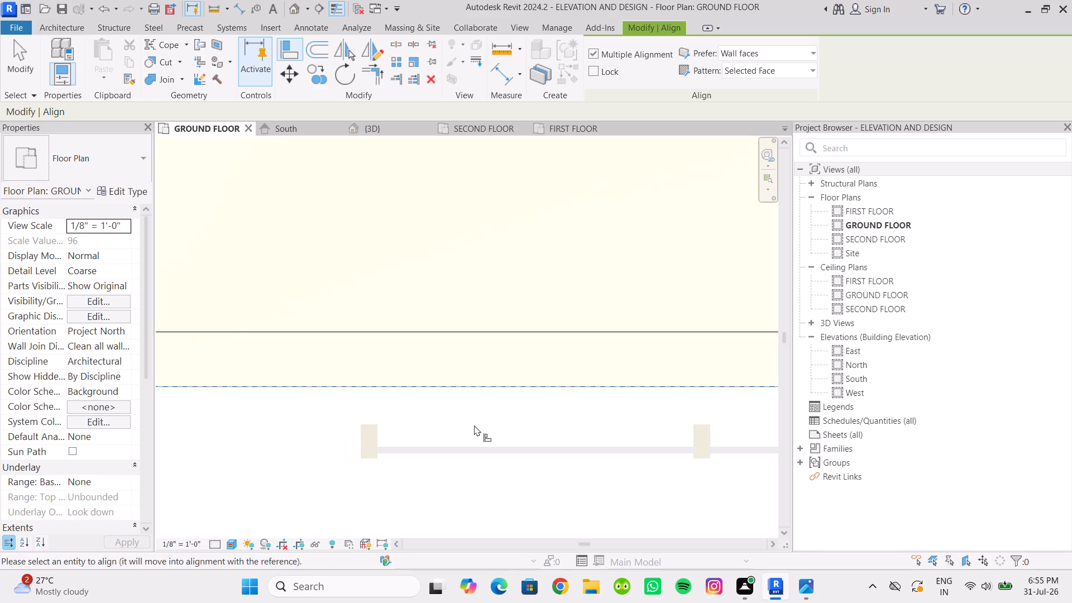
middle_click_drag(467, 424, 271, 441)
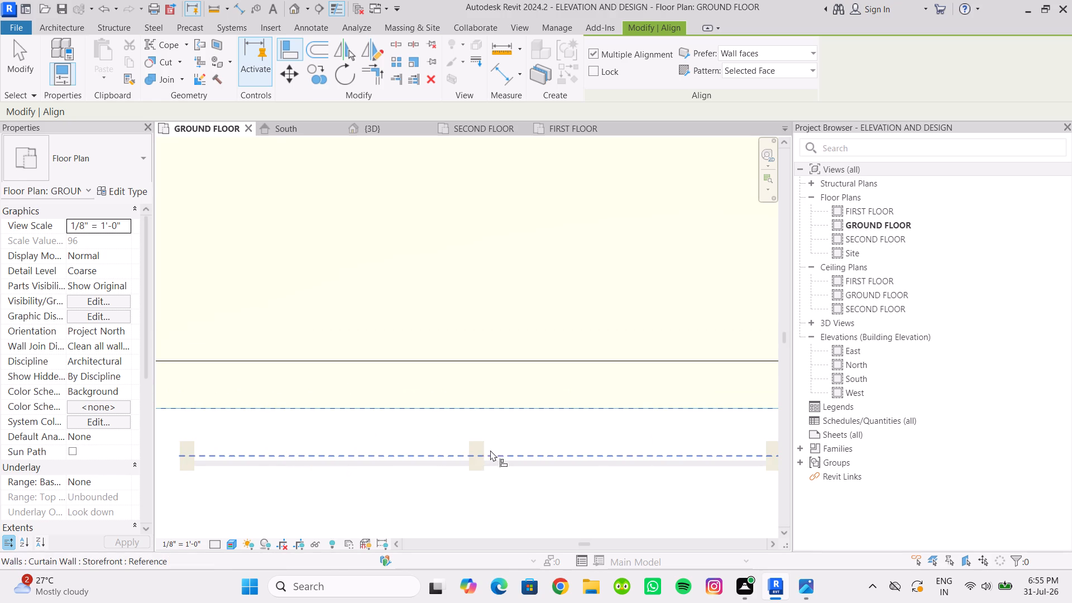
left_click(492, 450)
scroll(474, 458, "down", 3)
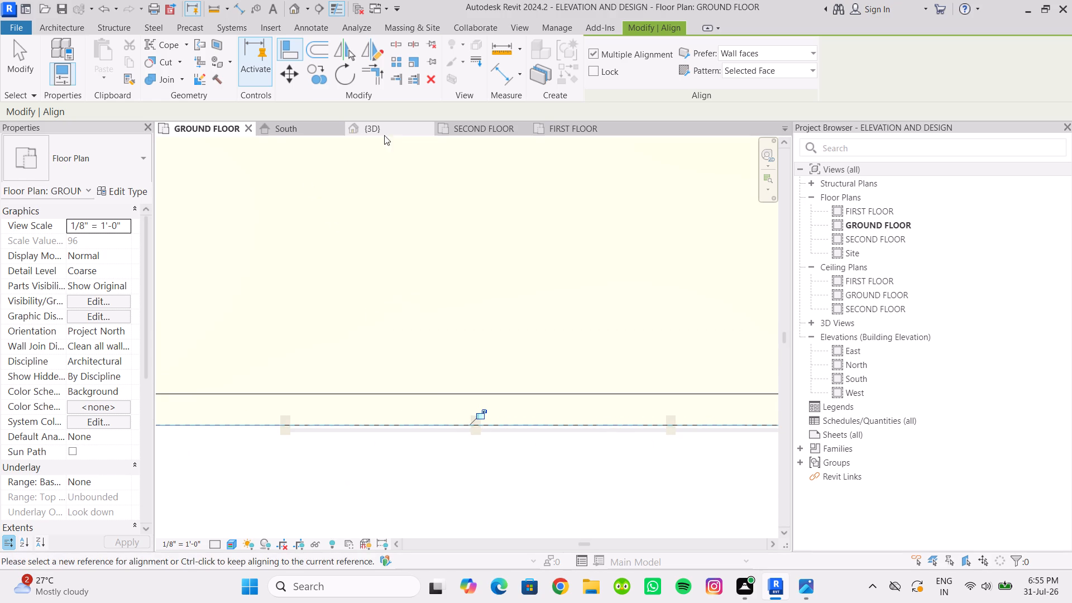
Examine the aligned Storefront curtain wall in the 3D view from the side and the front.
left_click(396, 133)
left_click(394, 425)
scroll(389, 426, "down", 3)
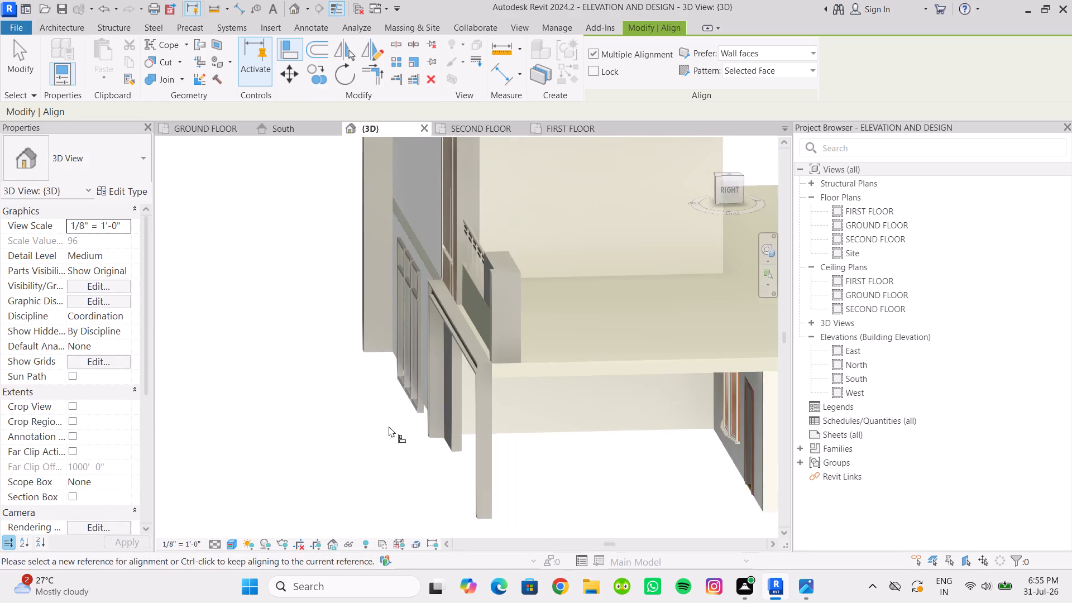
middle_click_drag(389, 426, 521, 371)
scroll(417, 439, "down", 2)
middle_click_drag(417, 442, 445, 458)
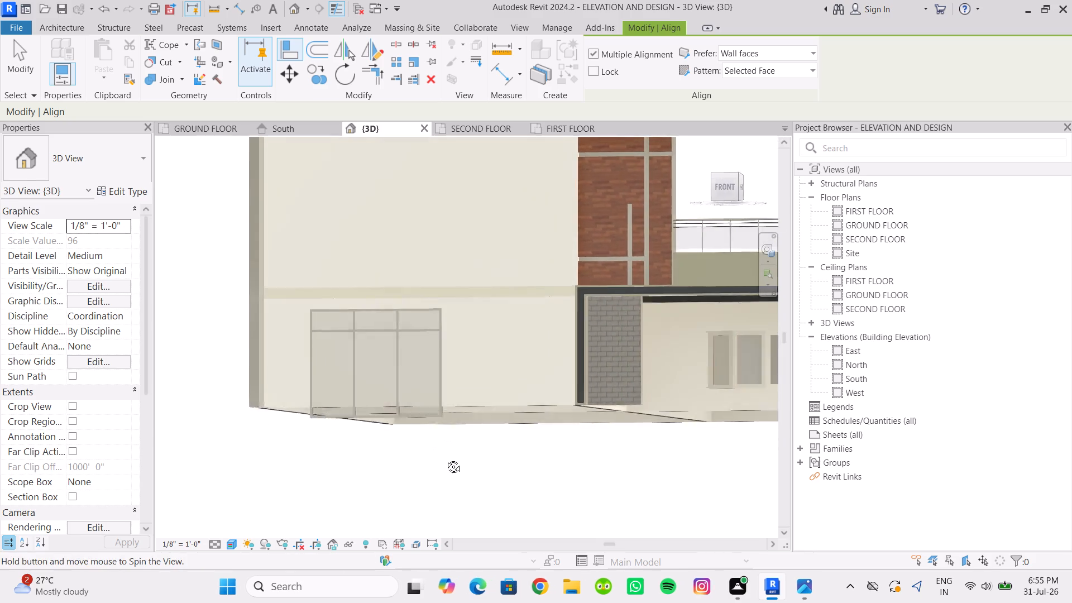
middle_click_drag(445, 458, 458, 473)
scroll(435, 441, "down", 4)
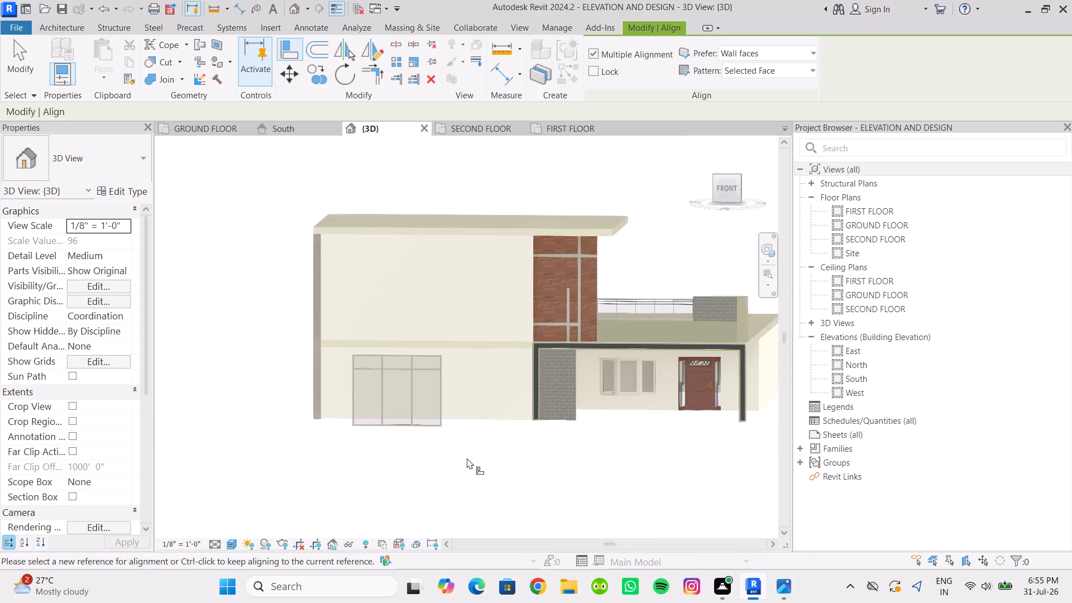
left_click_drag(467, 458, 358, 372)
key("Escape")
key("Escape")
left_click_drag(452, 461, 404, 421)
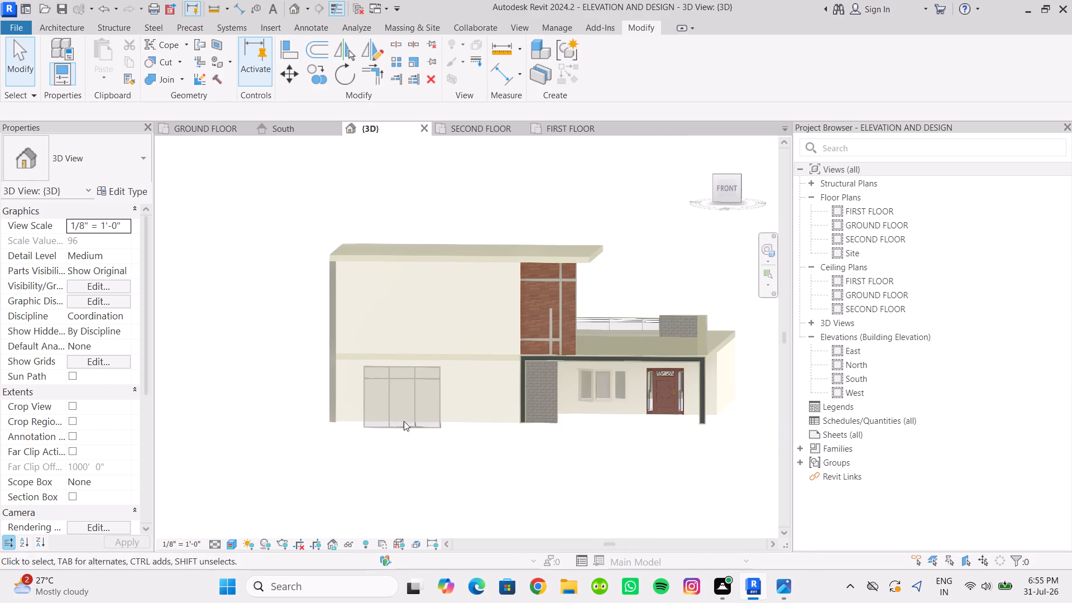
left_click_drag(404, 421, 425, 453)
key("Escape")
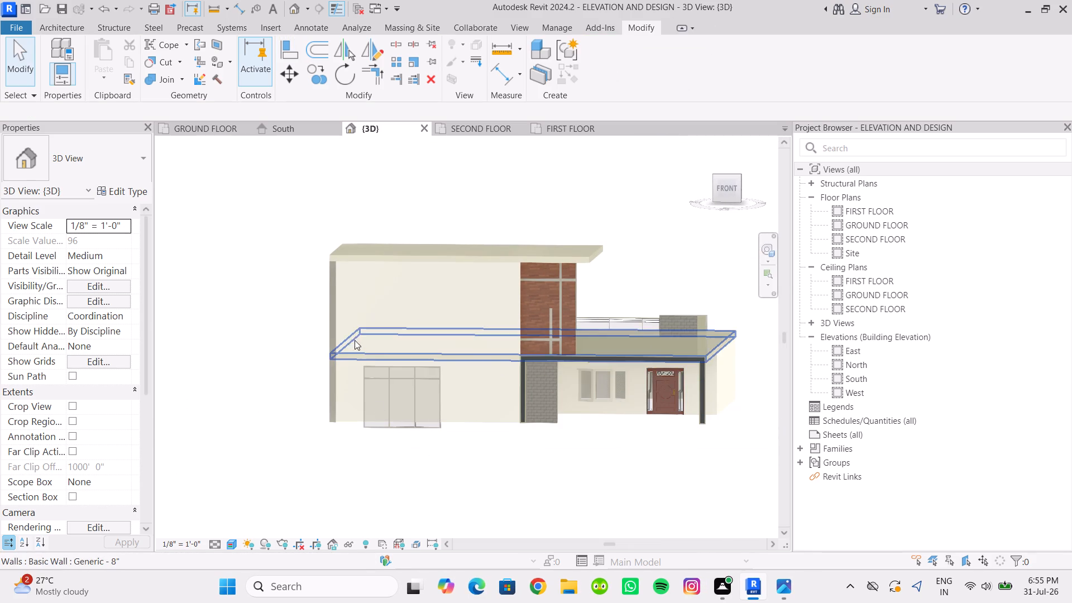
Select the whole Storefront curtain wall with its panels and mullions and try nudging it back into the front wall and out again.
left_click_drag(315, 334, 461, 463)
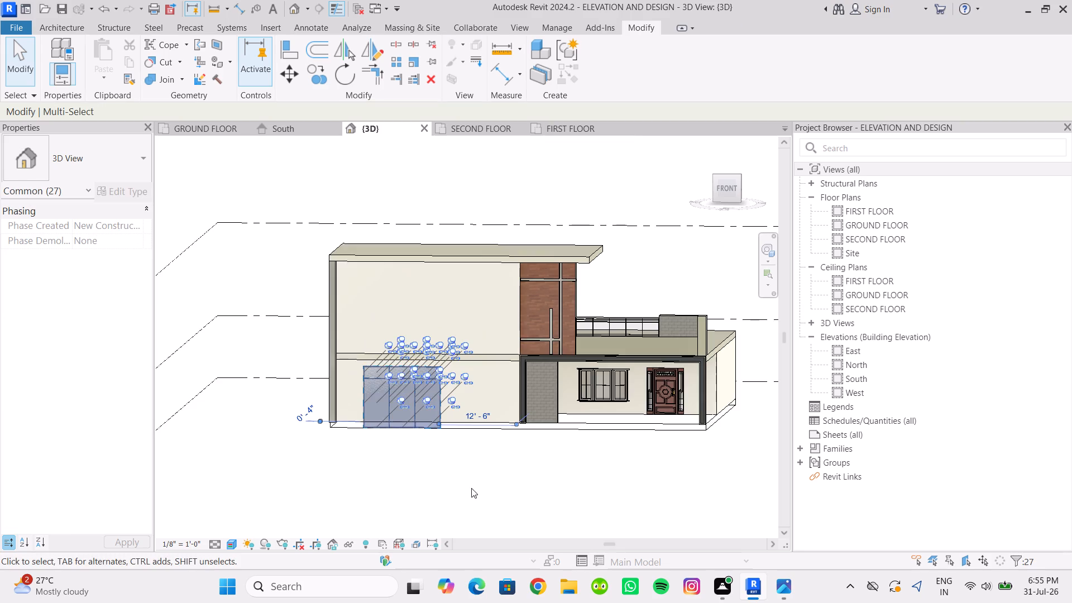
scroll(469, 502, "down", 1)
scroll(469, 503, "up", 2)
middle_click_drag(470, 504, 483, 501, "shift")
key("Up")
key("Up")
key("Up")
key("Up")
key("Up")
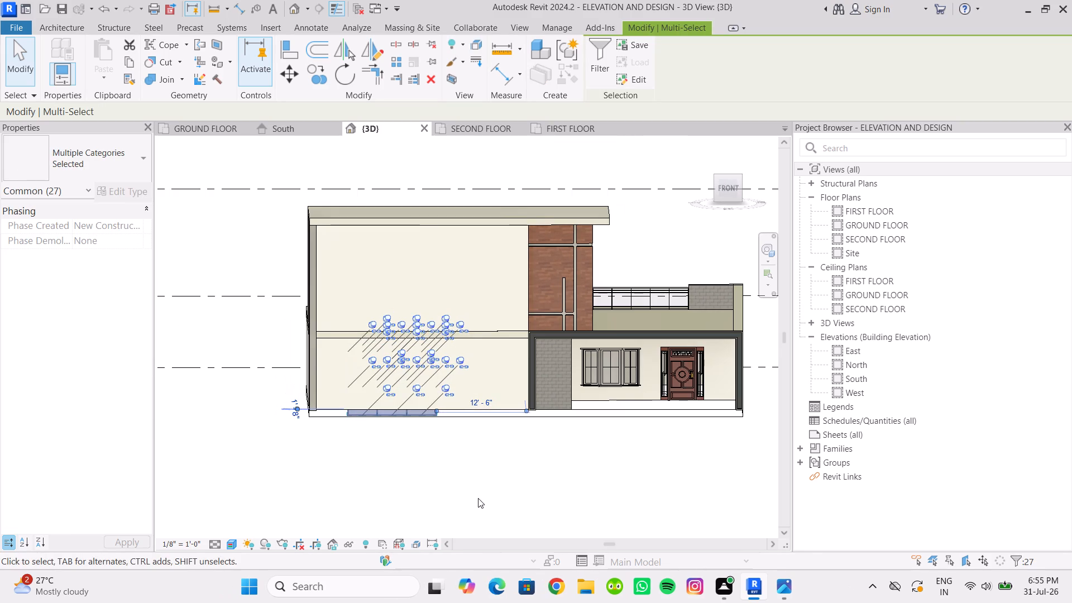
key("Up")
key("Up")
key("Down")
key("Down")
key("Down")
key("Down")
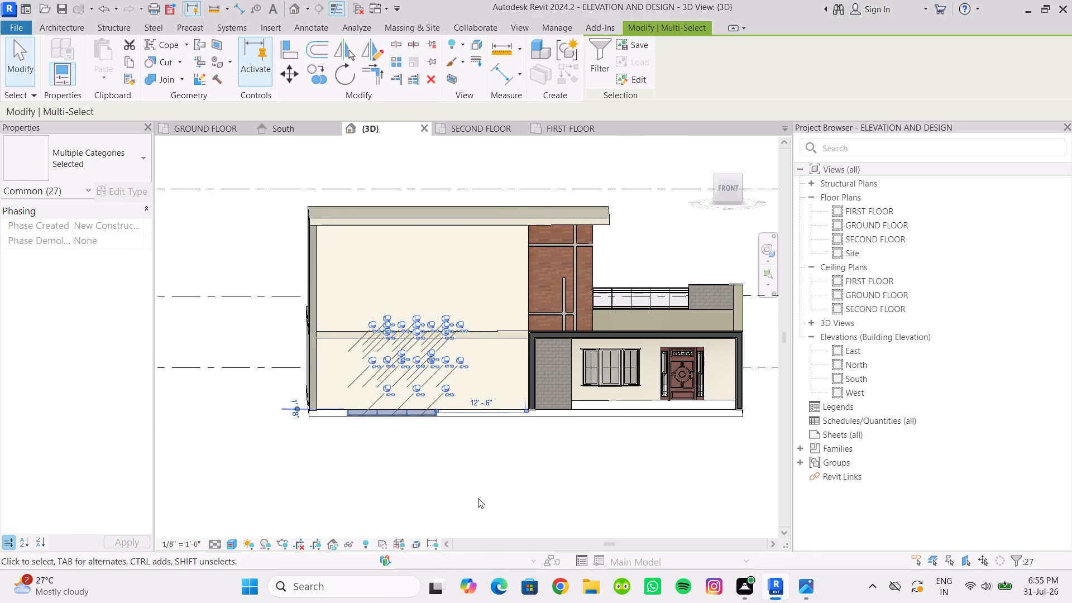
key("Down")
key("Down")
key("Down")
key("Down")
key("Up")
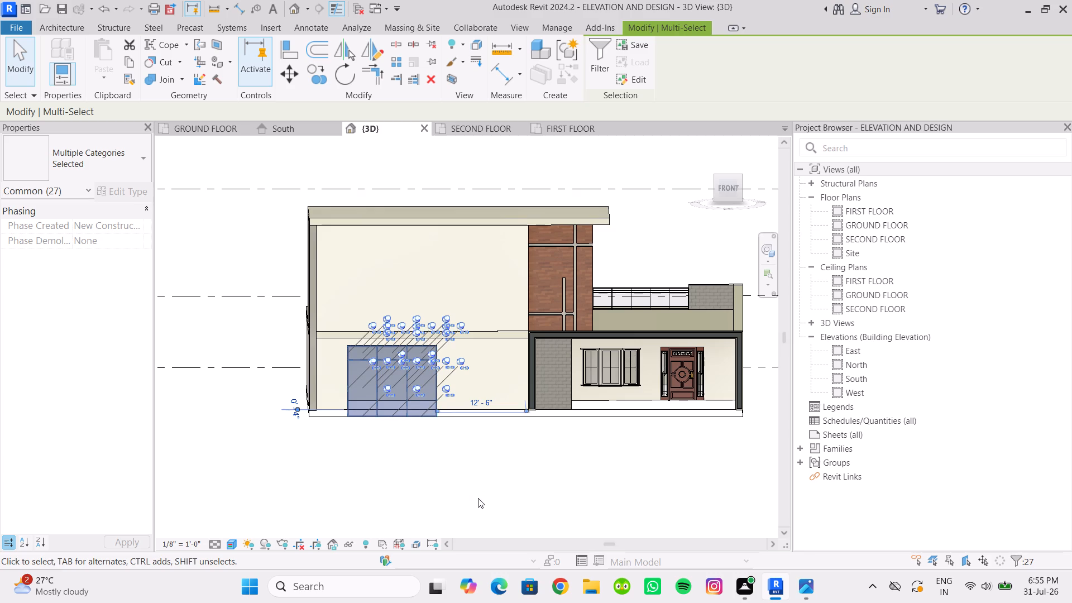
Nudge the selected Storefront curtain wall along the facade toward the framed entrance until it is 8'-0" from the front wall's end.
key("Right")
key("Right")
key("Right")
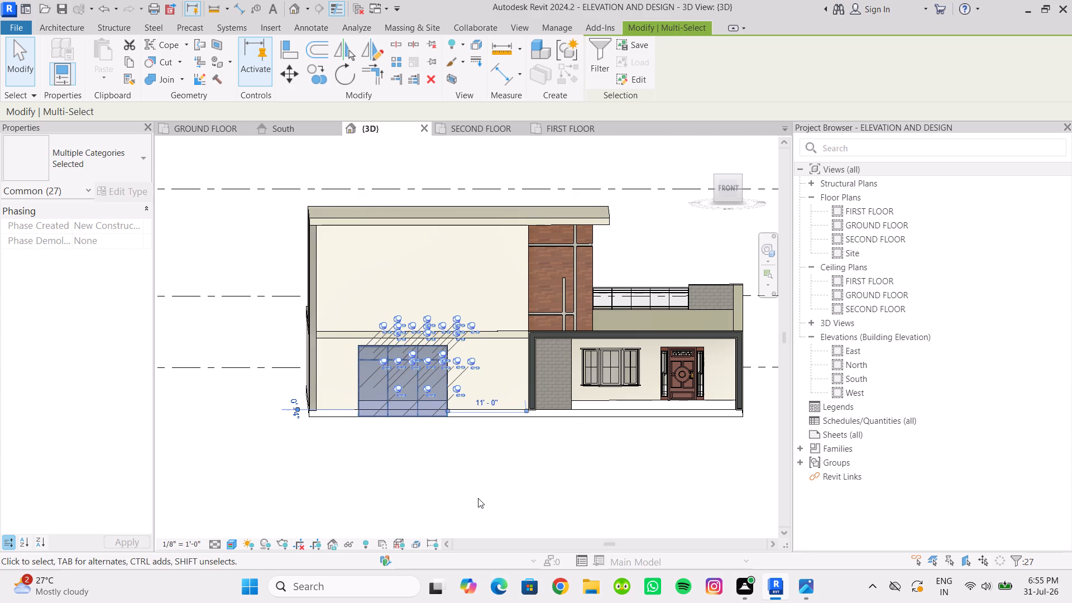
key("Right")
key("Right")
key("Right")
key("Right")
key("Right")
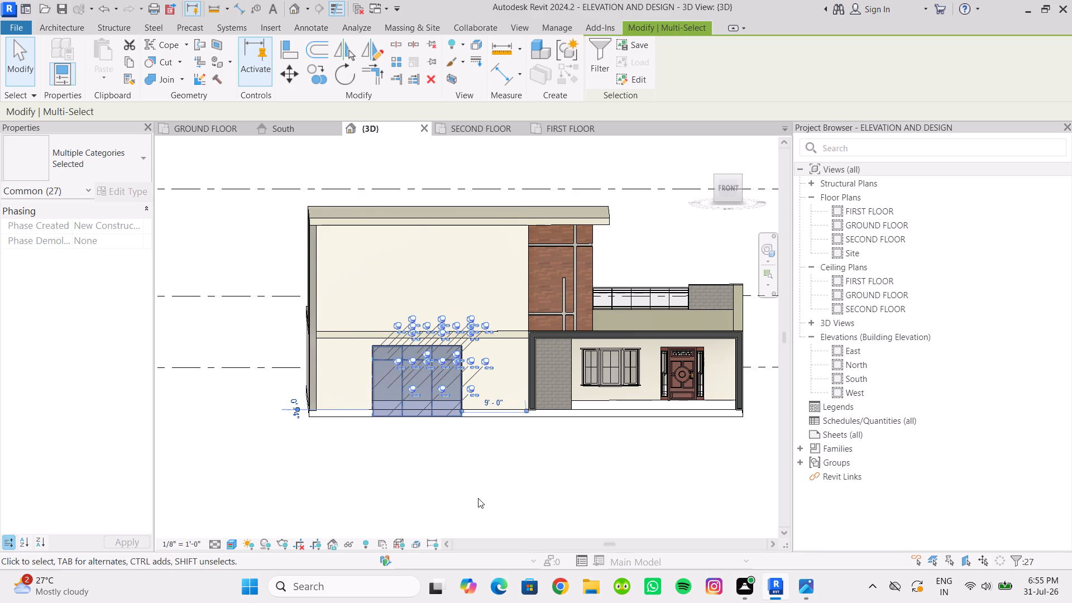
key("Right")
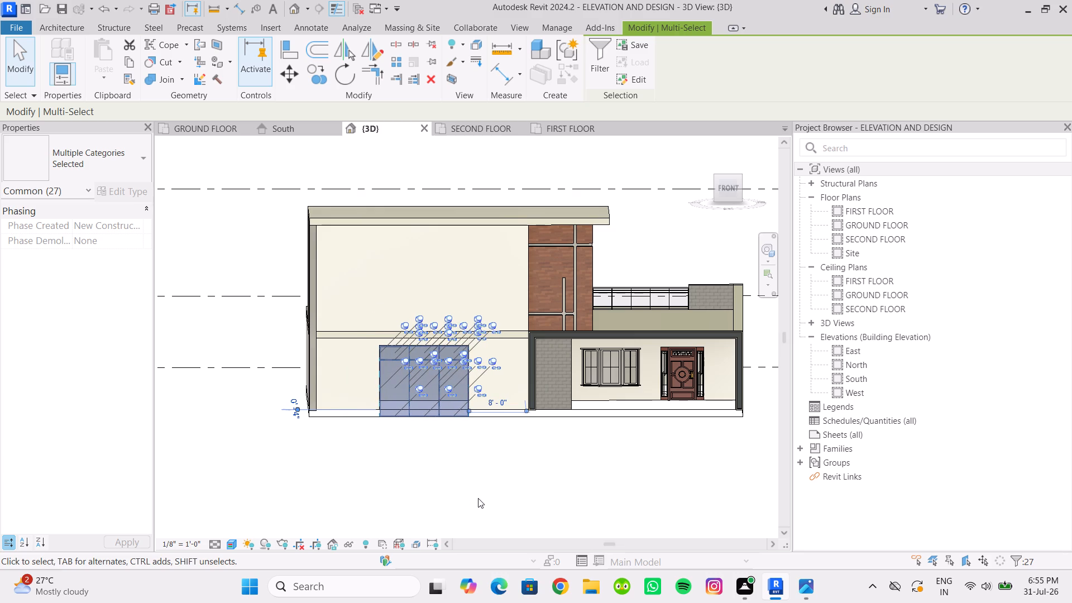
left_click(463, 495)
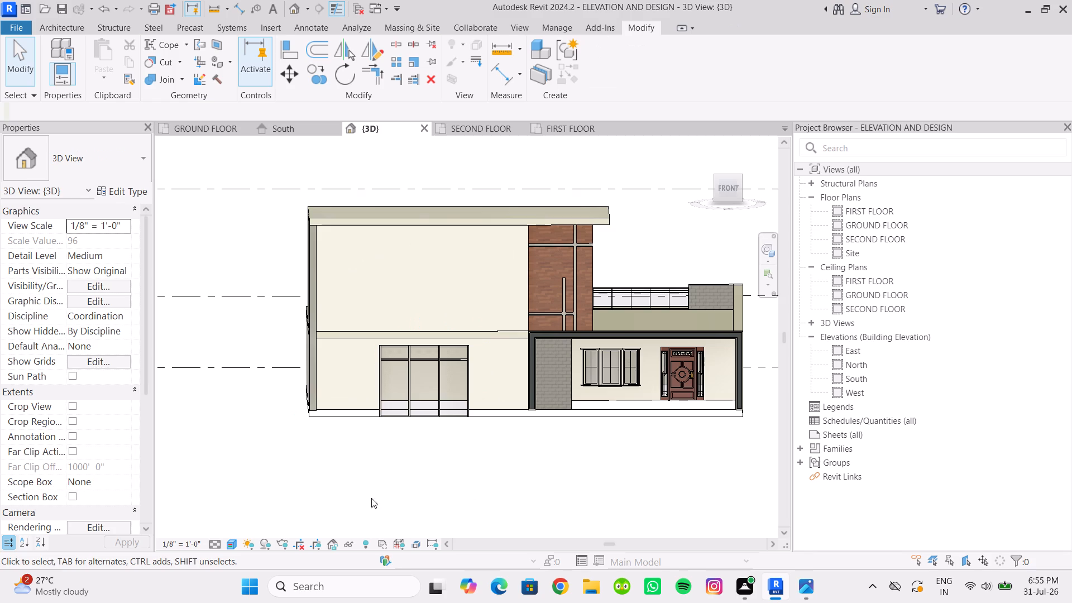
Set the base offset of the Storefront curtain wall to 0.
left_click(472, 414)
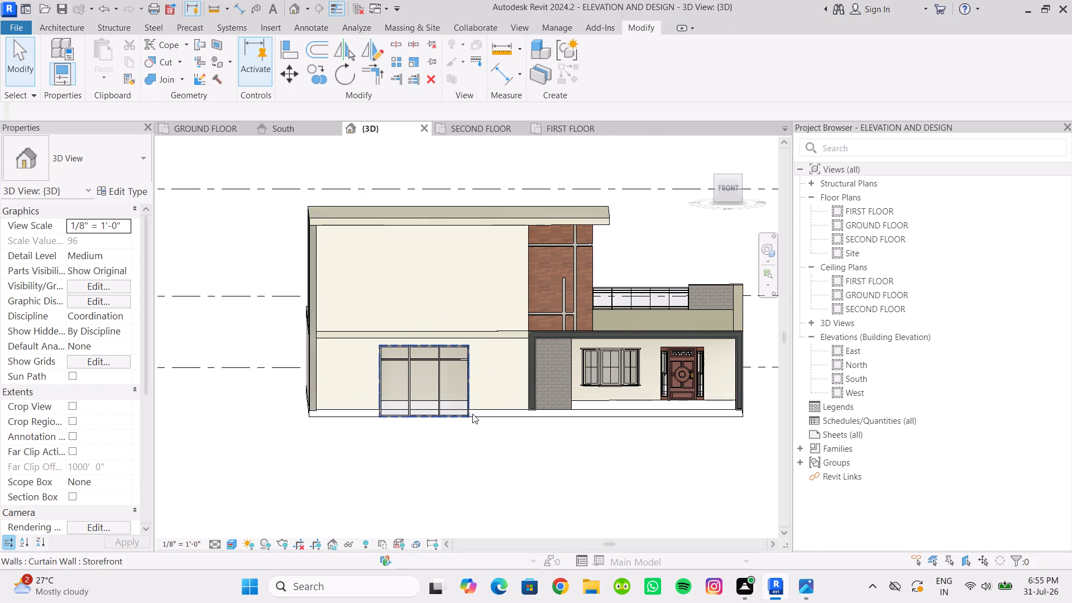
left_click(106, 243)
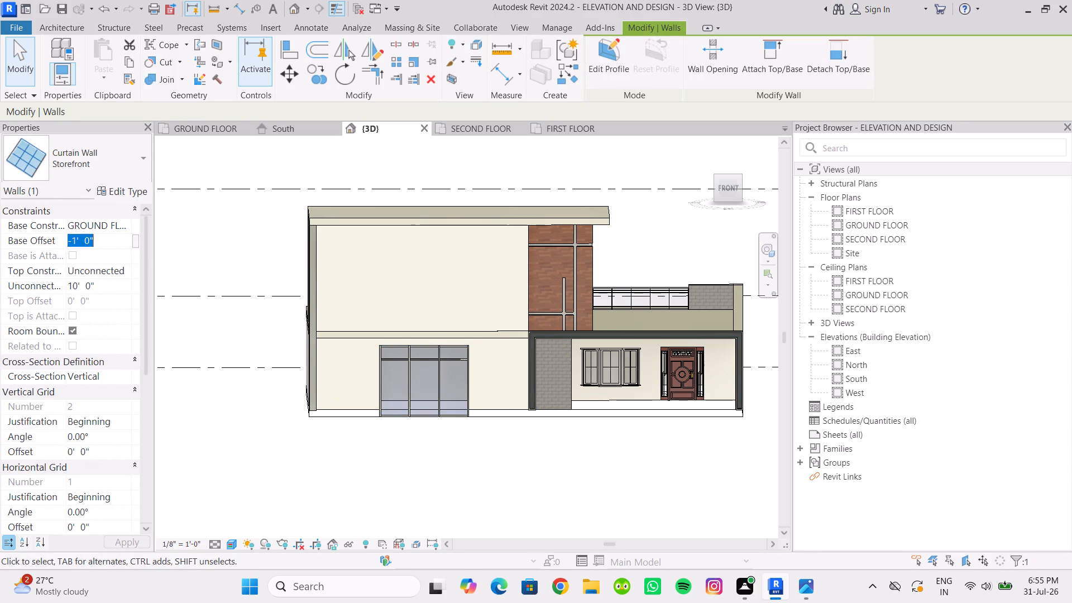
key("0")
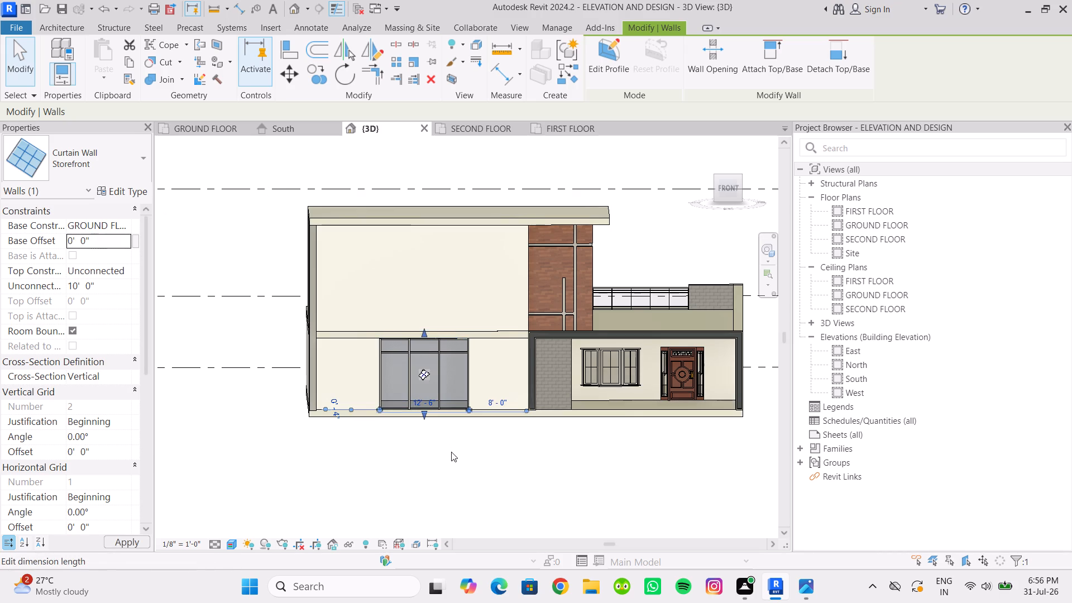
Set the base constraint of the Storefront curtain wall to FIRST FLOOR.
left_click(116, 247)
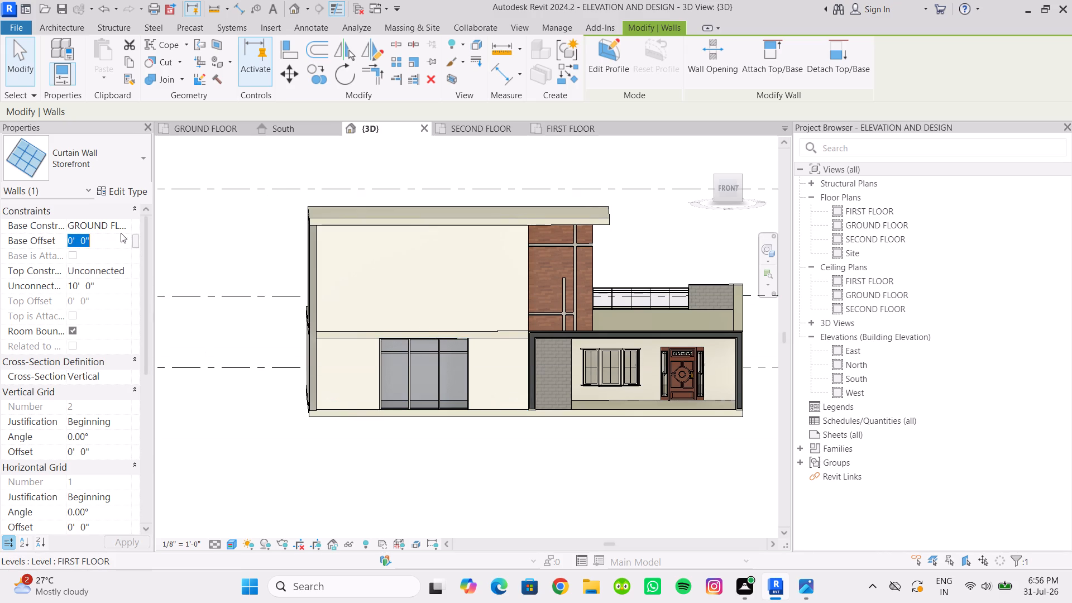
left_click(130, 224)
left_click(121, 257)
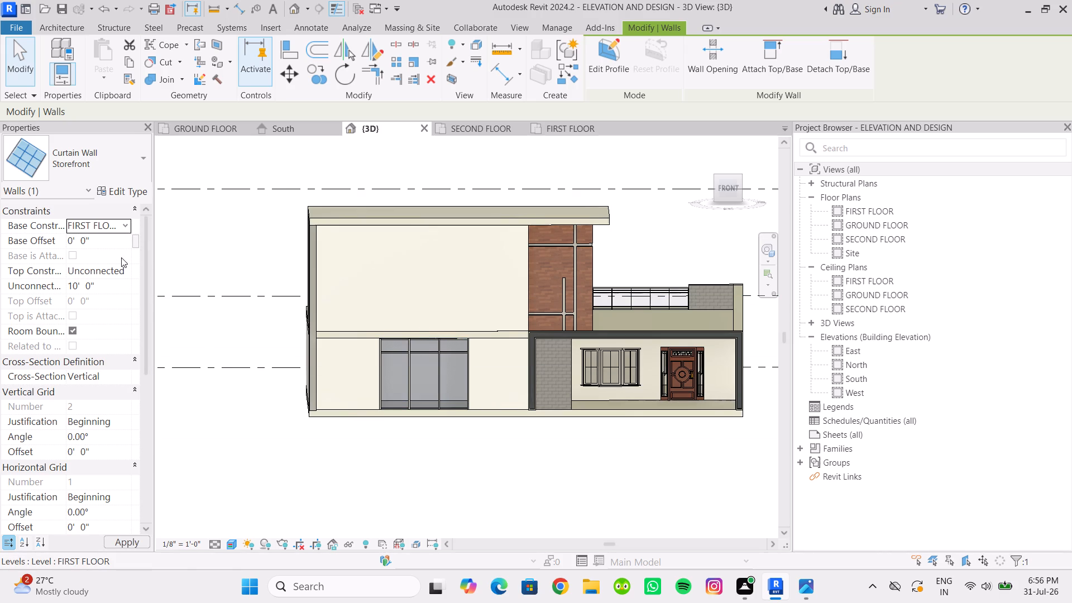
scroll(425, 460, "up", 1)
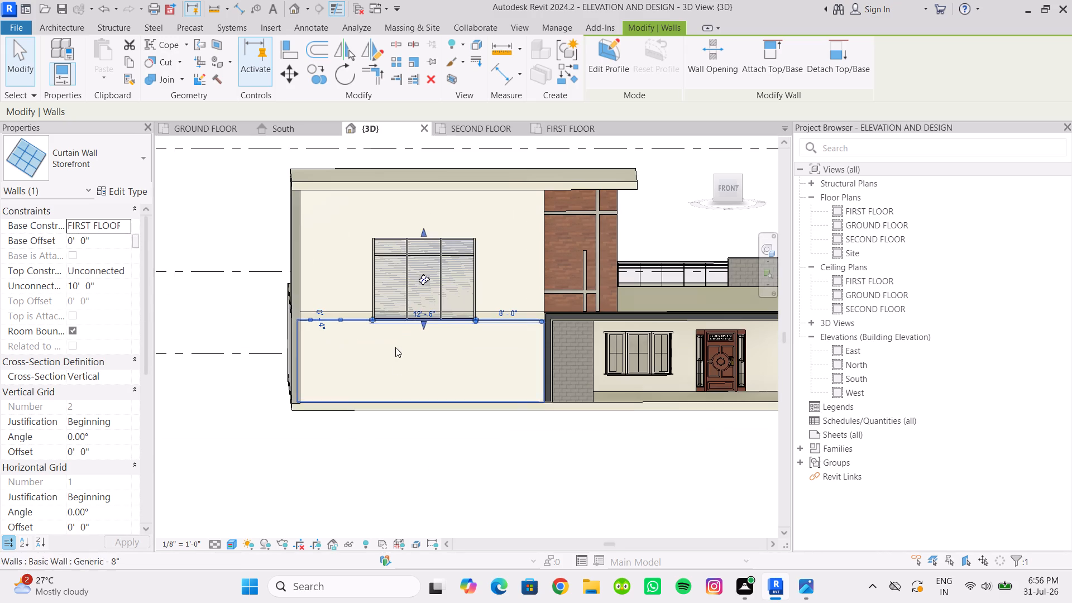
Extend the bottom of the Storefront curtain wall down the front wall to a base offset of about -6'-8".
left_click_drag(422, 324, 424, 353)
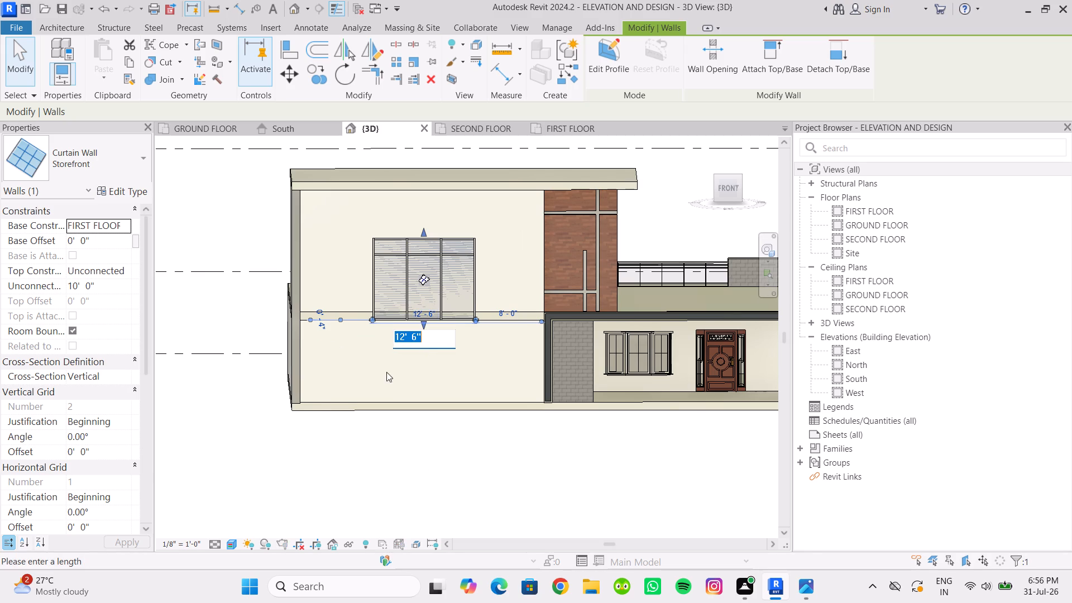
left_click(288, 444)
scroll(426, 329, "up", 4)
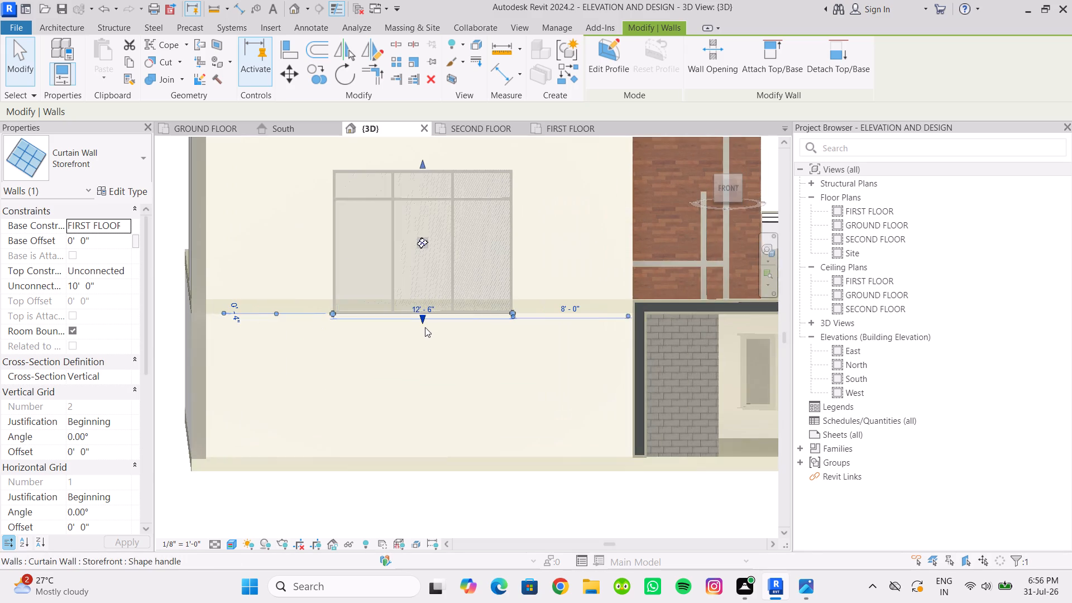
left_click_drag(425, 323, 428, 374)
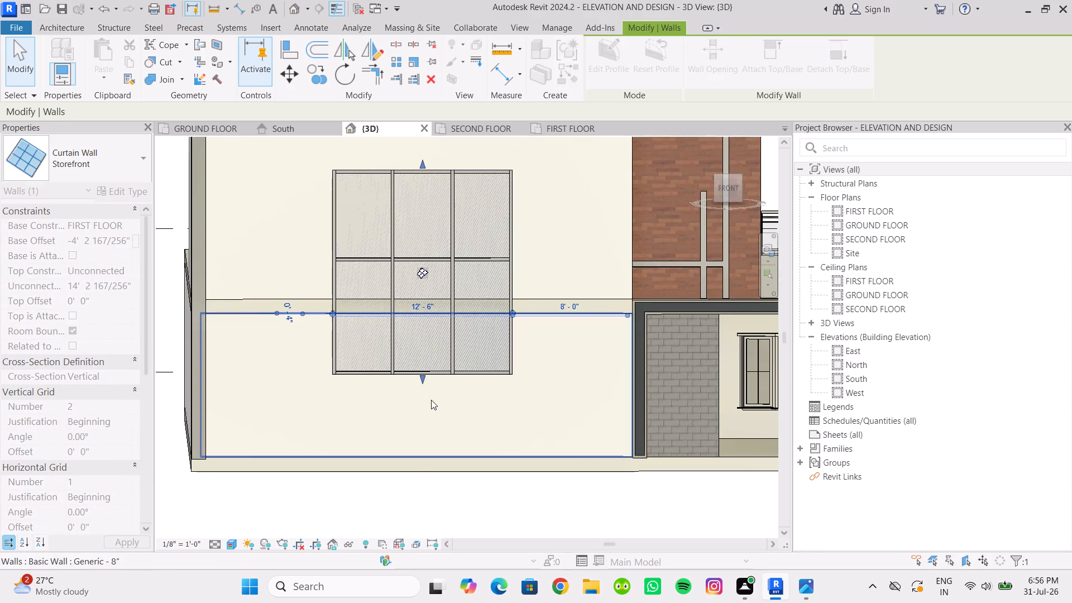
left_click(402, 494)
scroll(396, 481, "down", 4)
middle_click_drag(396, 481, 401, 447)
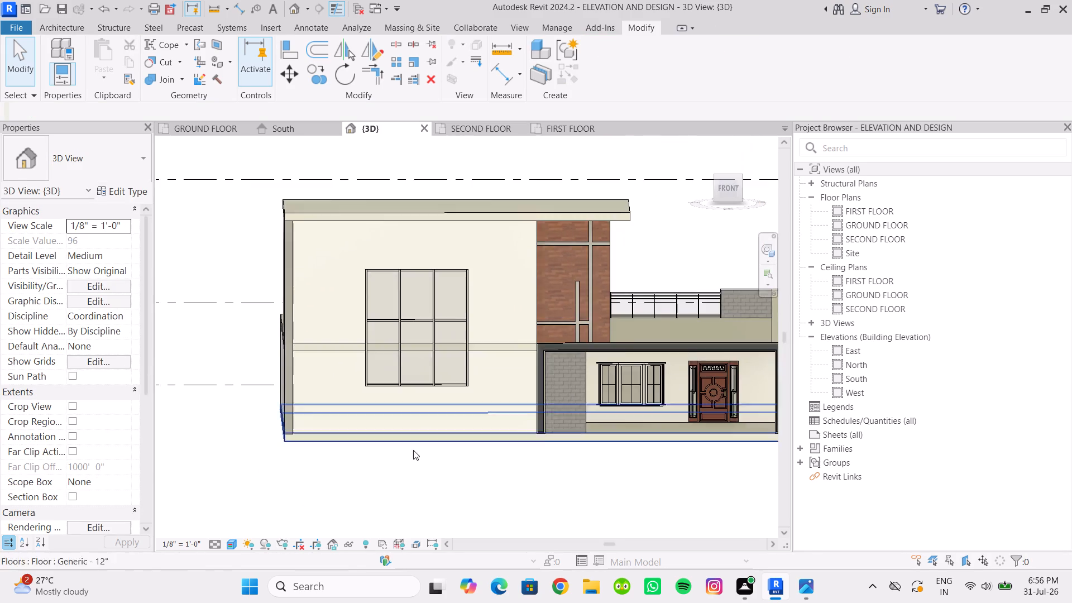
scroll(414, 457, "down", 3)
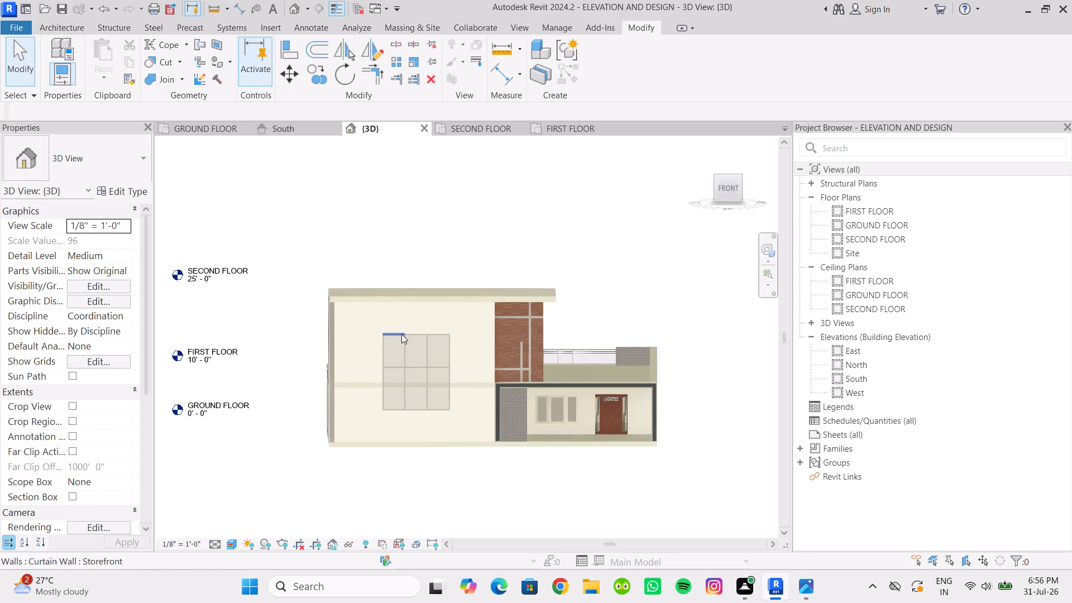
left_click(437, 347)
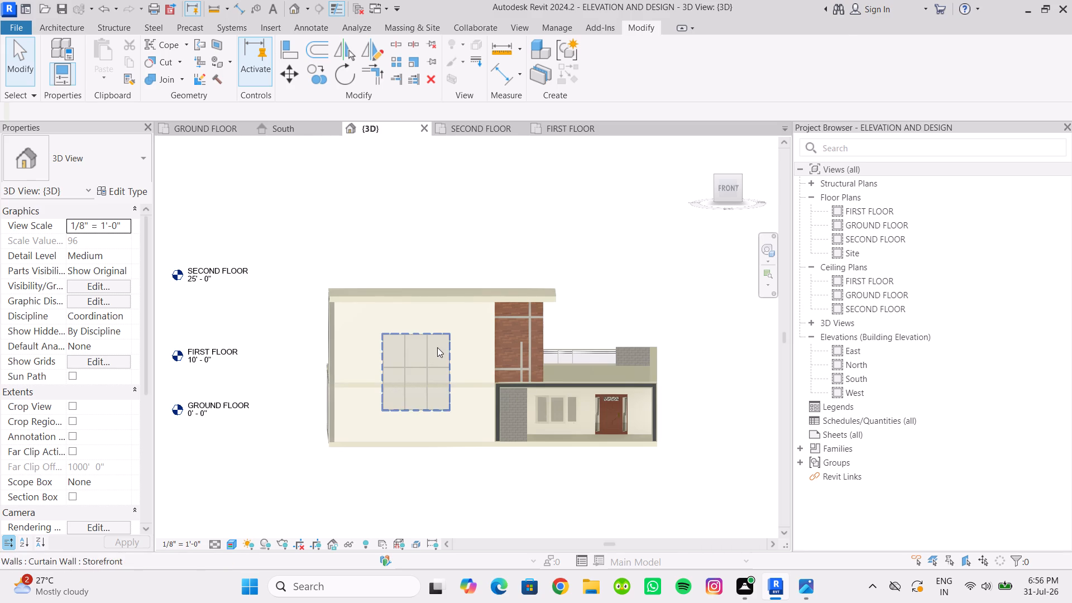
scroll(398, 377, "up", 5)
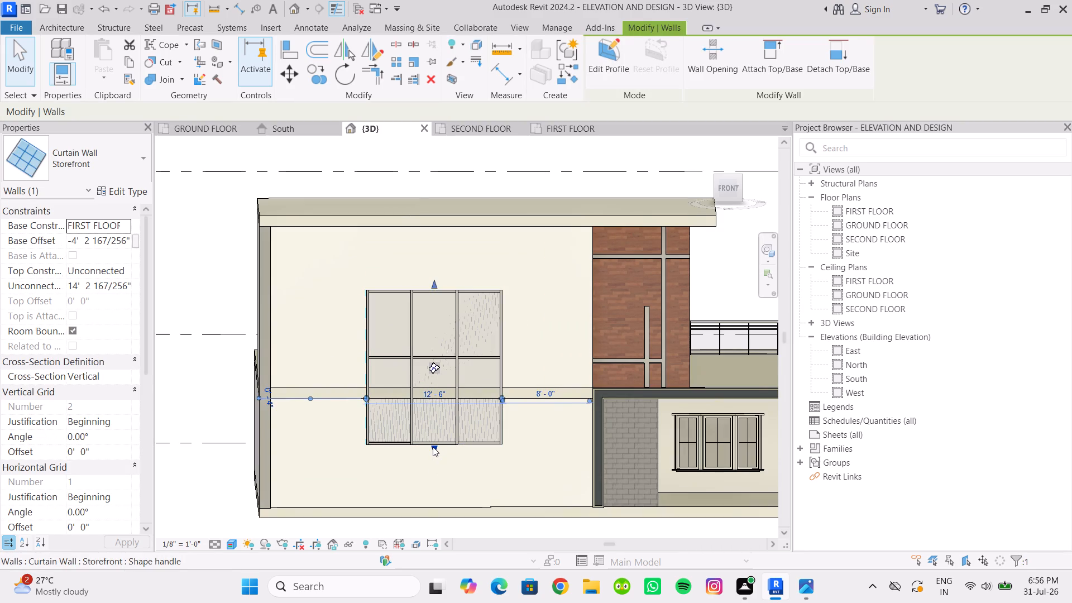
left_click_drag(433, 447, 437, 472)
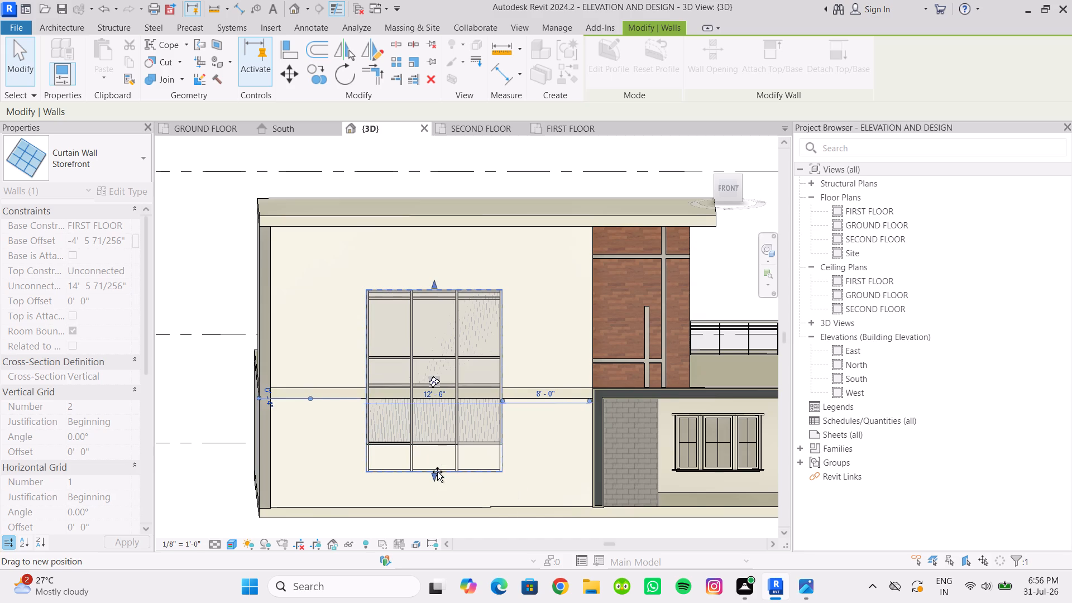
left_click_drag(437, 472, 437, 471)
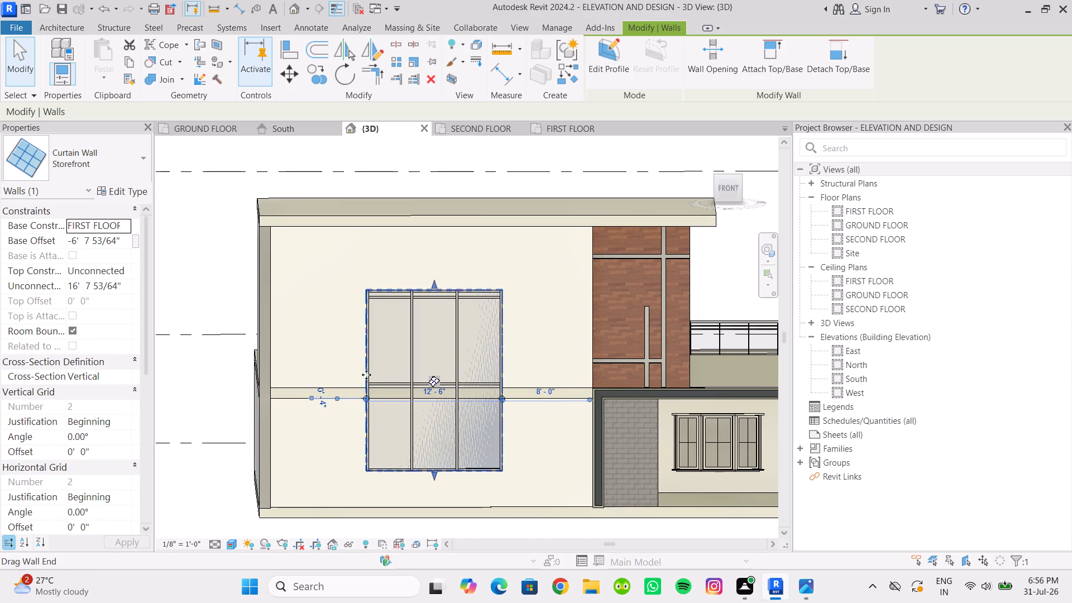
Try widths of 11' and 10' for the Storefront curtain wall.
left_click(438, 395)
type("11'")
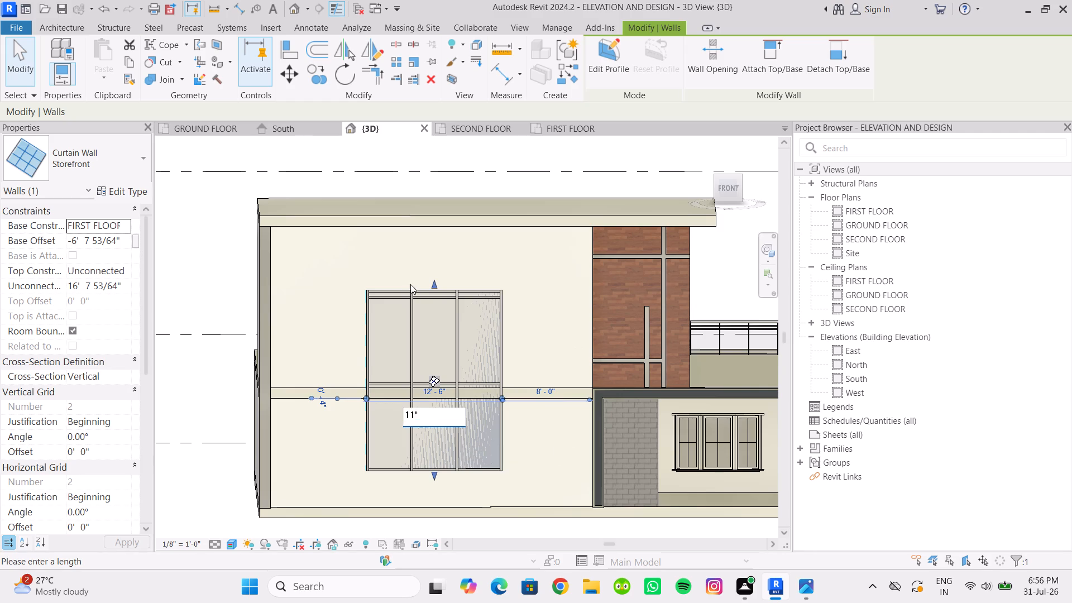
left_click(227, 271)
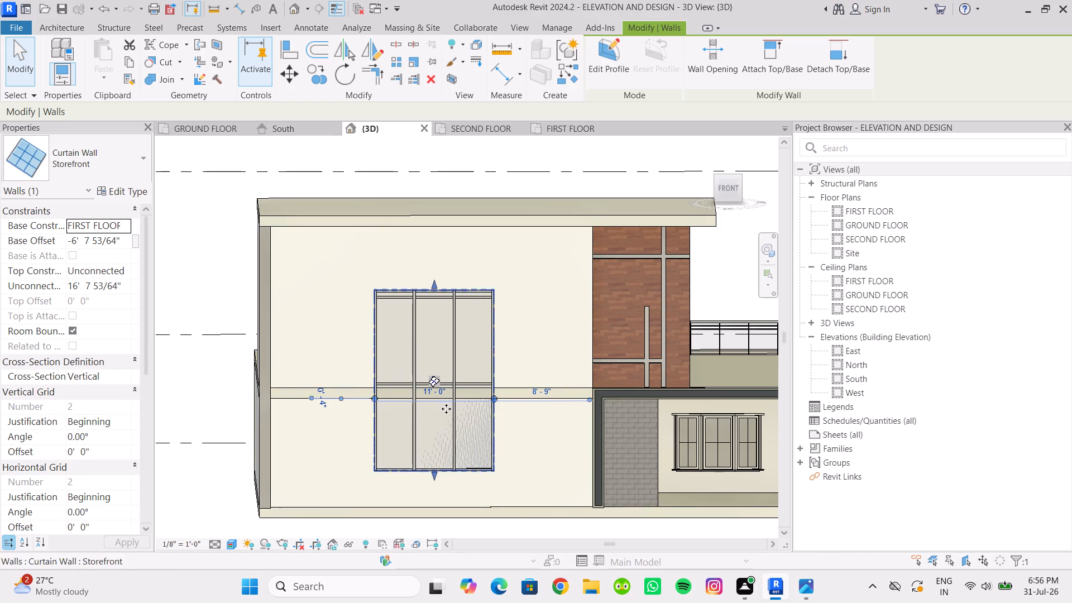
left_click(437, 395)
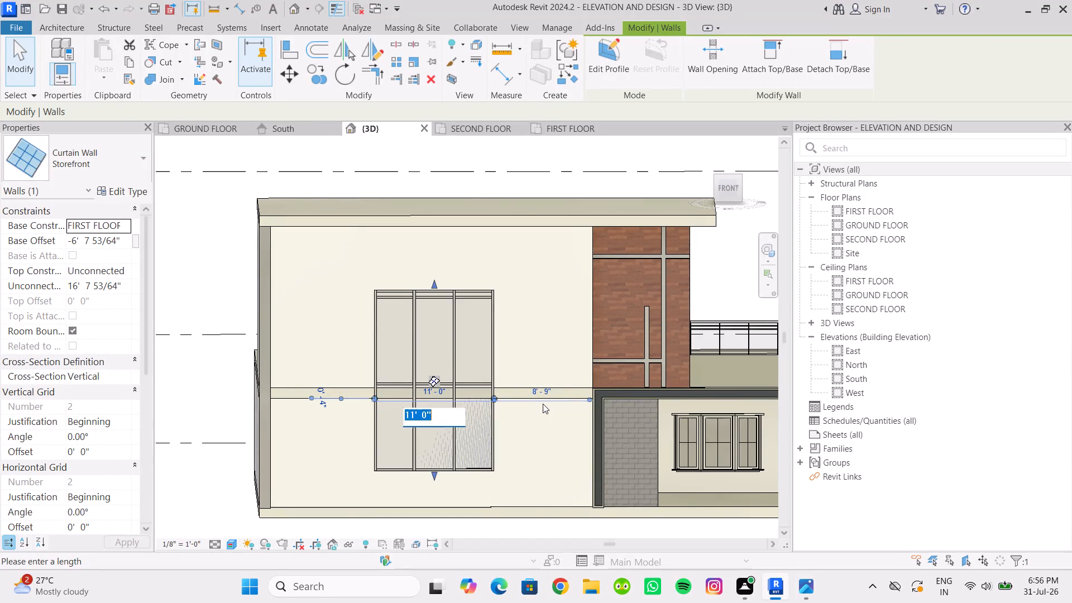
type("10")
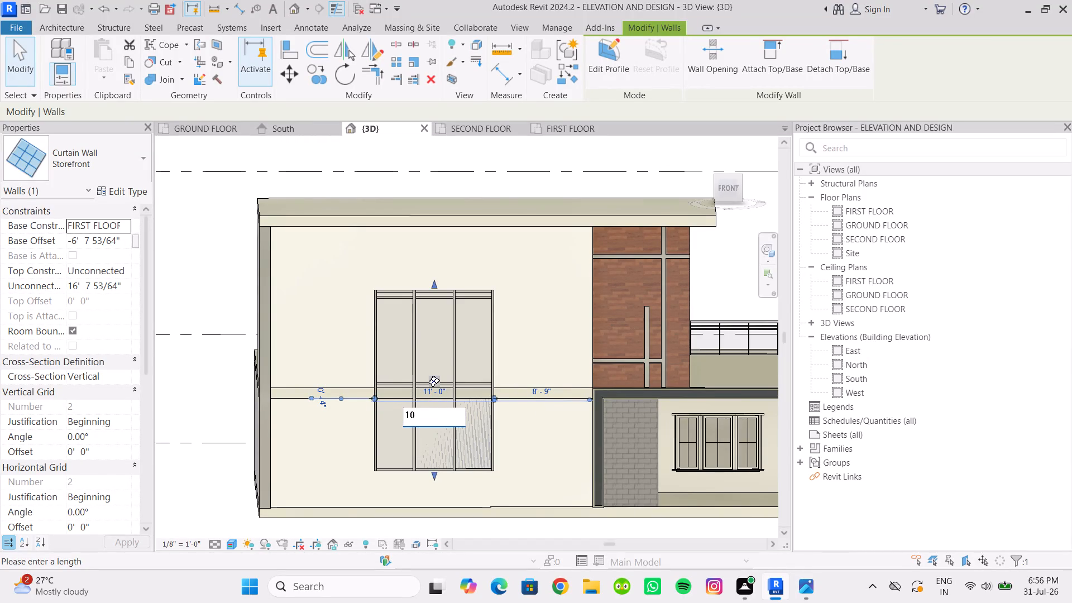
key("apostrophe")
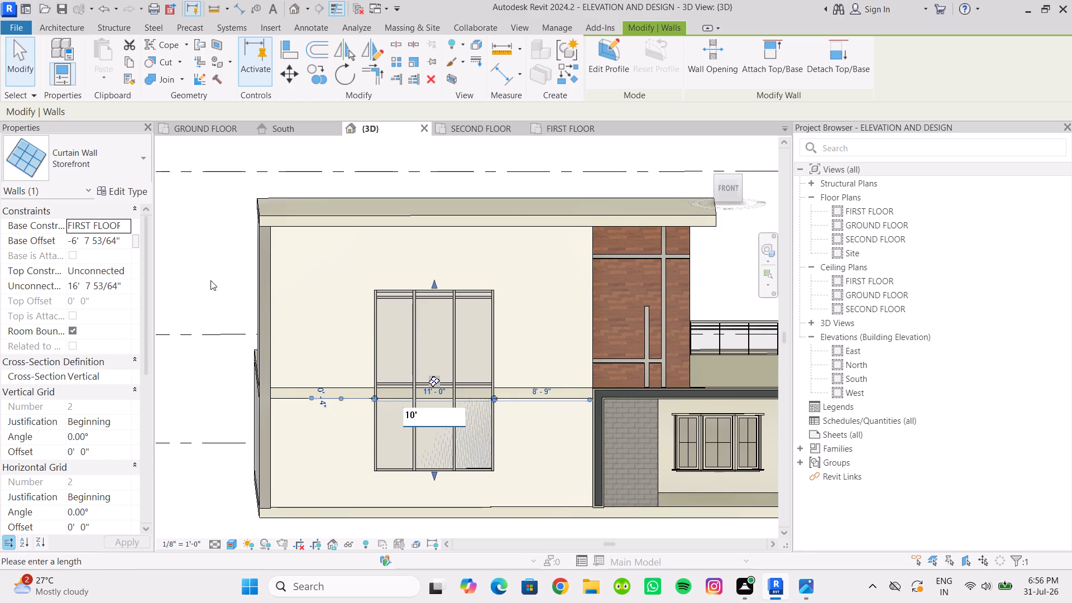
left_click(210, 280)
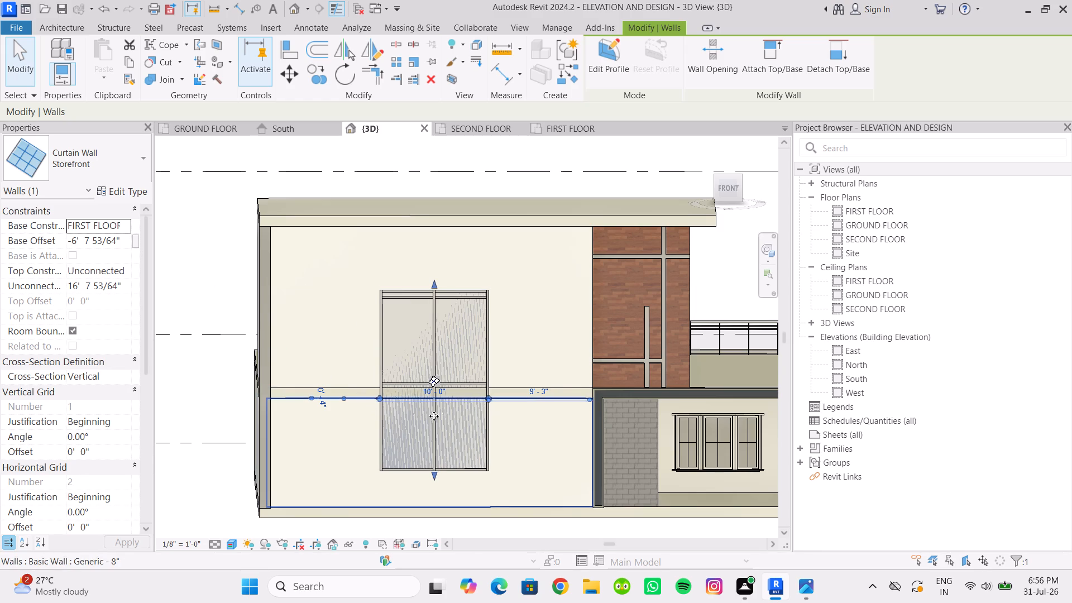
Set the width of the Storefront curtain wall to 9'.
left_click(433, 393)
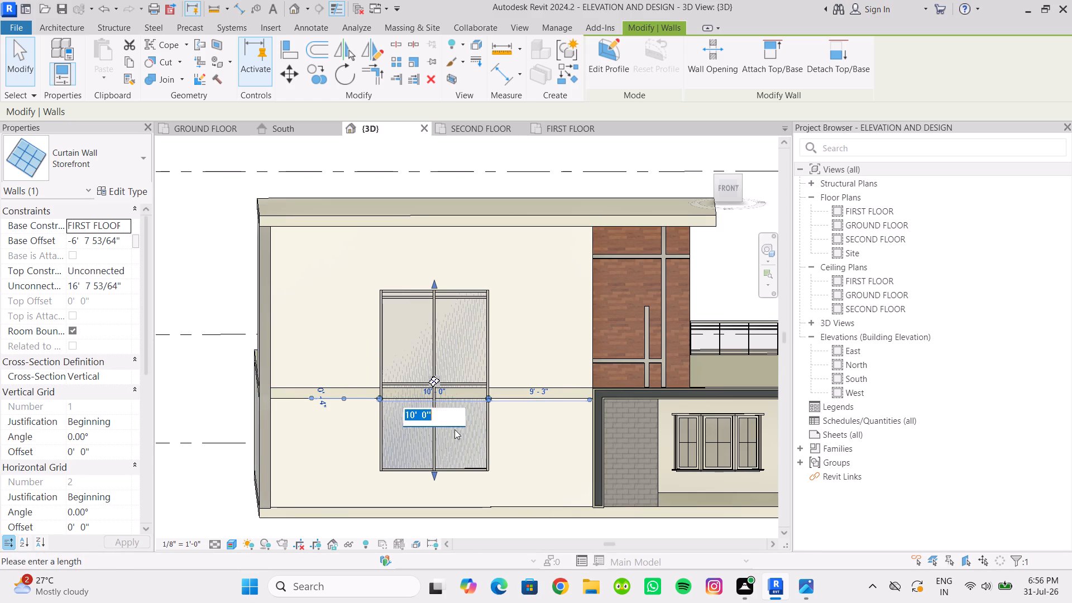
type("9'")
left_click(221, 285)
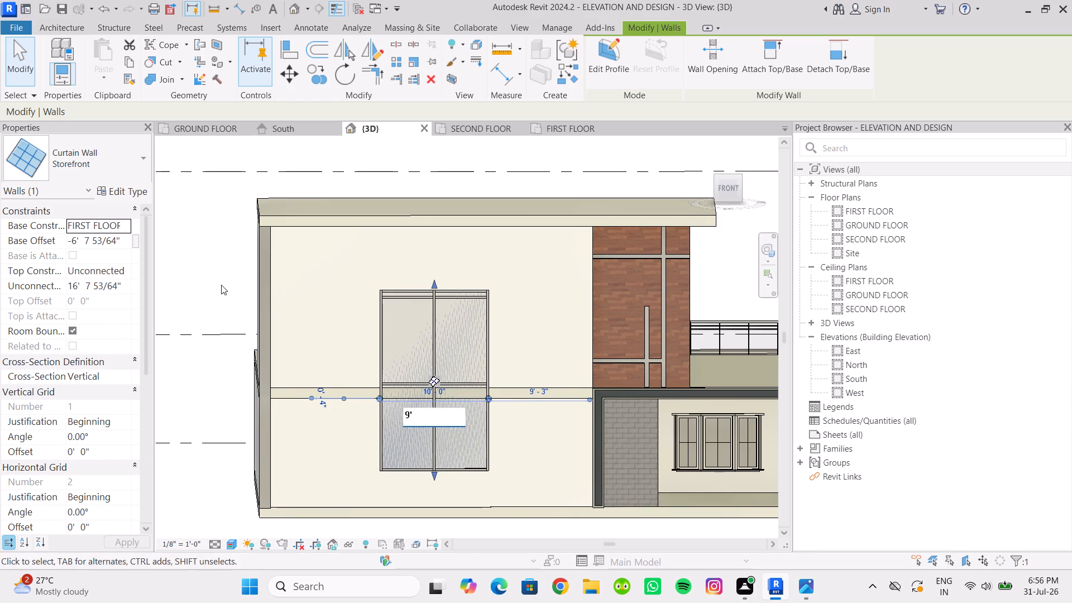
Nudge the Storefront curtain wall in depth relative to the front wall until its offset dimension is 0'-10", opening the wall behind the glass.
scroll(222, 289, "down", 2)
scroll(361, 356, "up", 2)
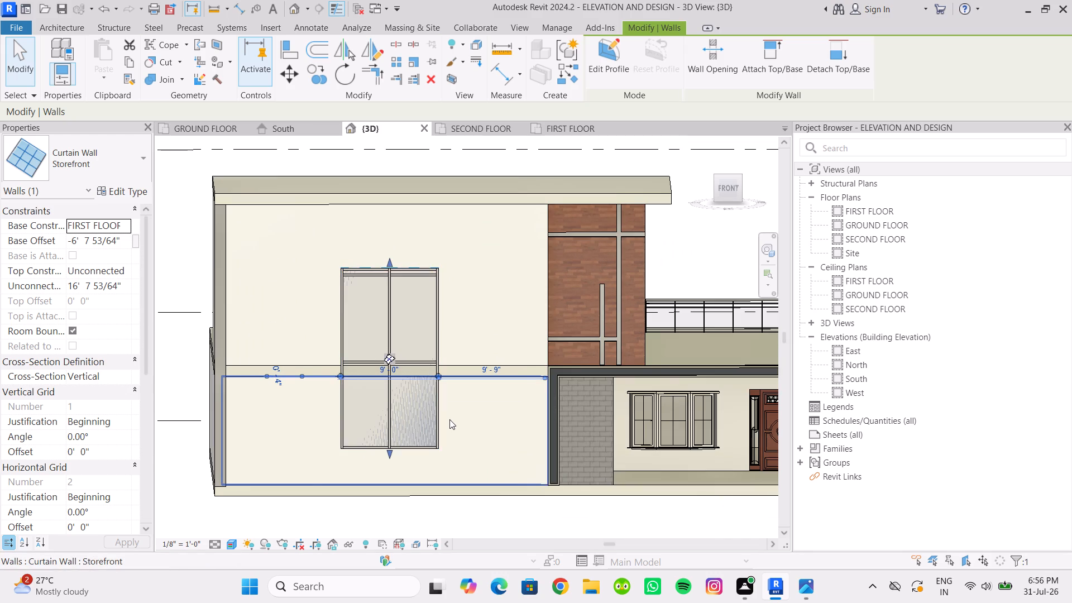
key("Up")
key("Down")
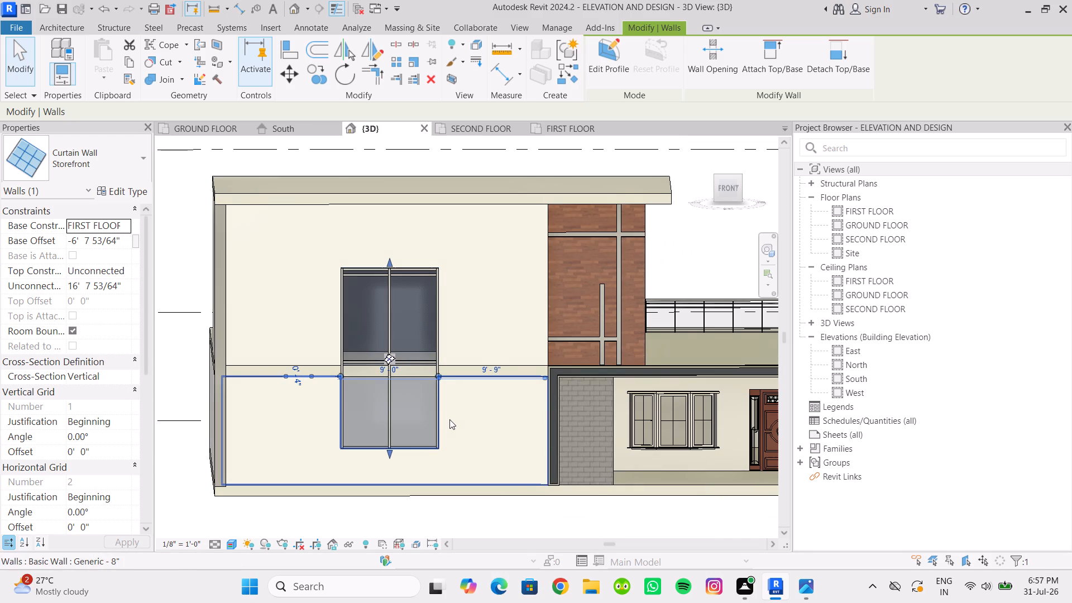
key("Down")
key("Down")
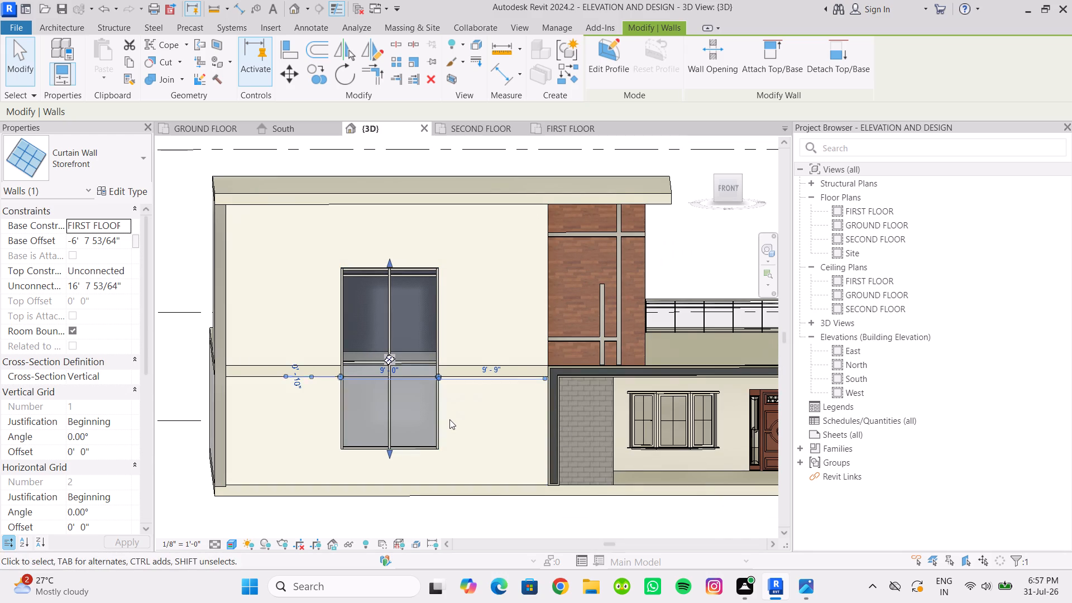
left_click(184, 278)
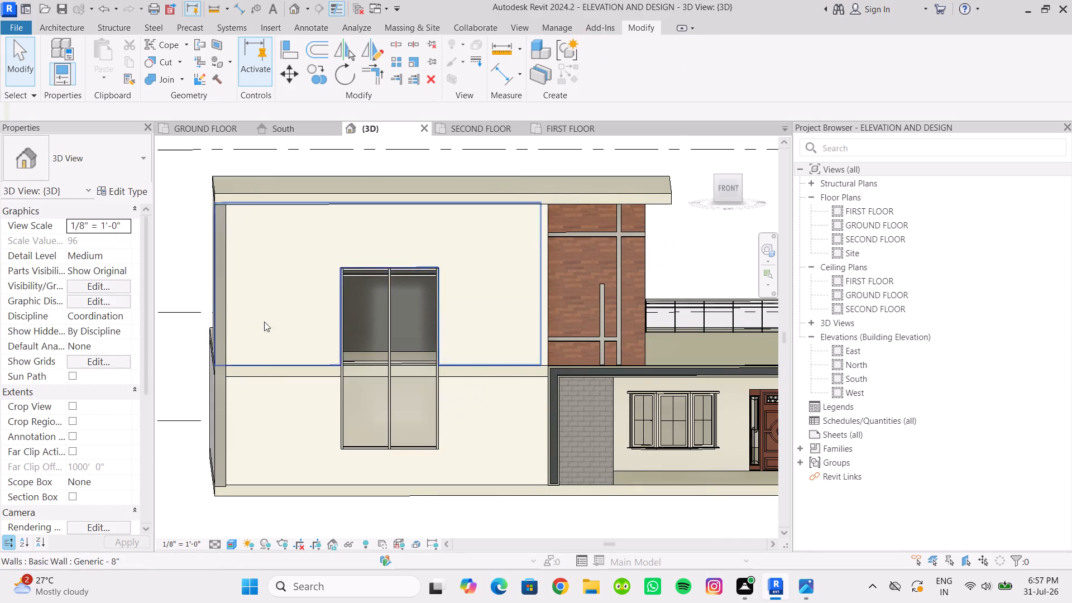
Examine how the Storefront curtain wall sits in the front wall from several angles.
scroll(278, 333, "down", 3)
scroll(314, 382, "up", 6)
scroll(338, 384, "down", 4)
middle_click_drag(326, 389, 367, 415, "shift")
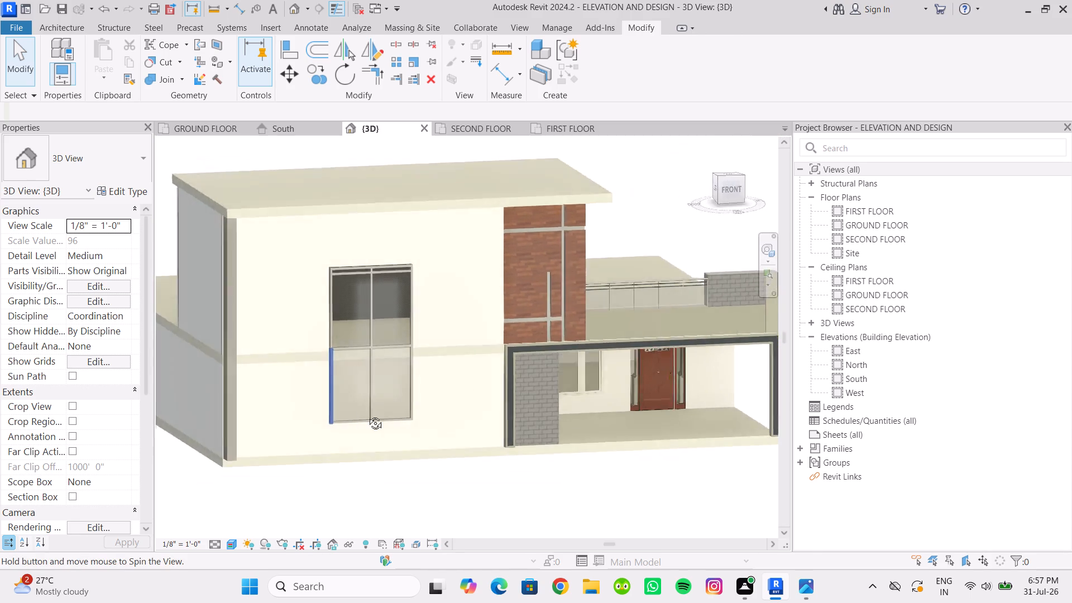
middle_click_drag(367, 415, 333, 387, "shift")
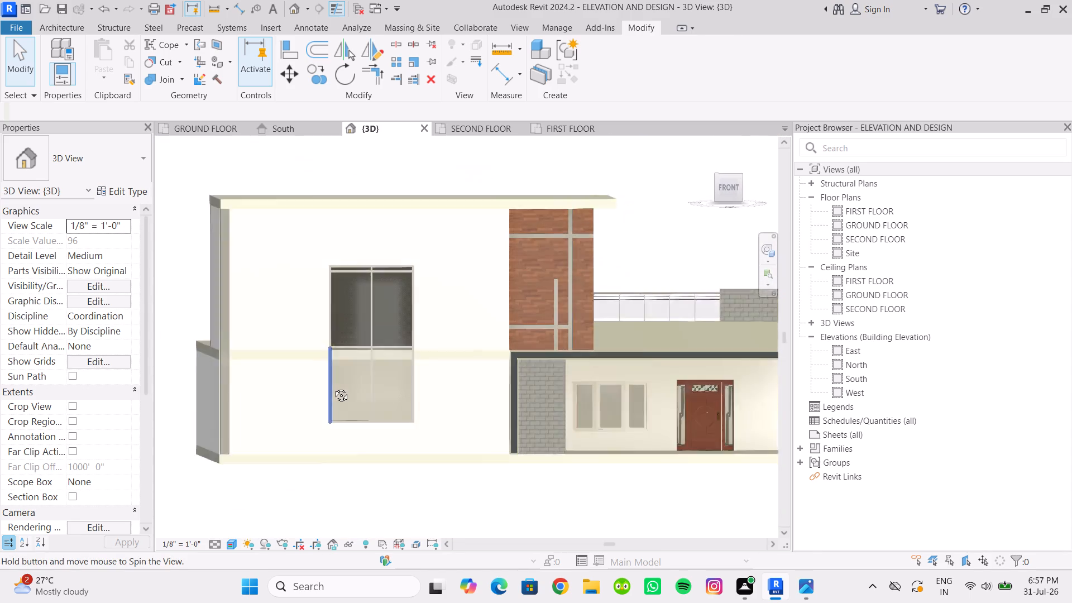
middle_click_drag(333, 387, 322, 397, "shift")
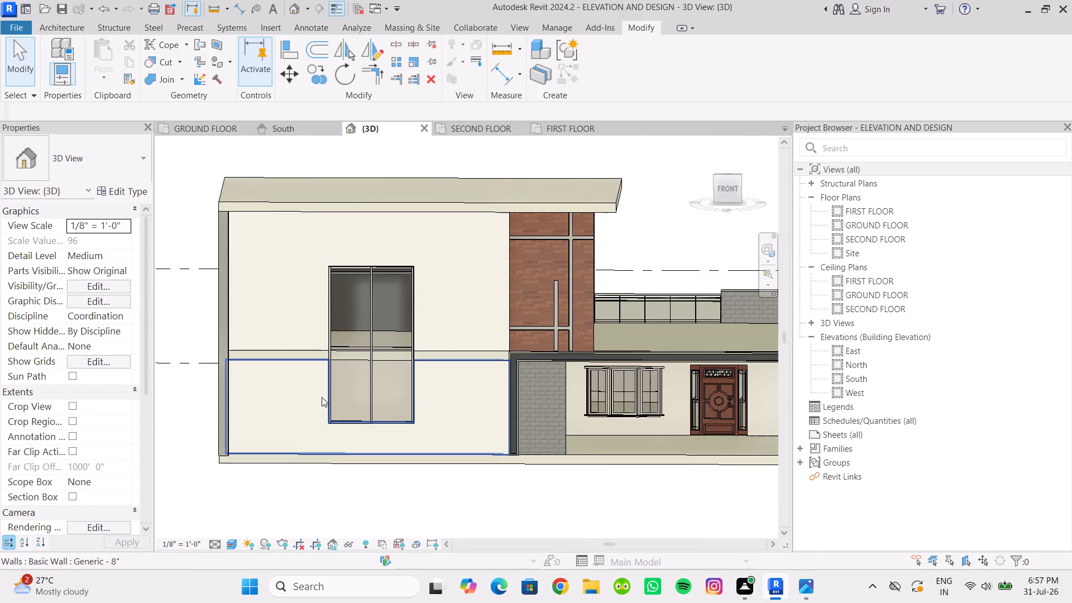
left_click(361, 309)
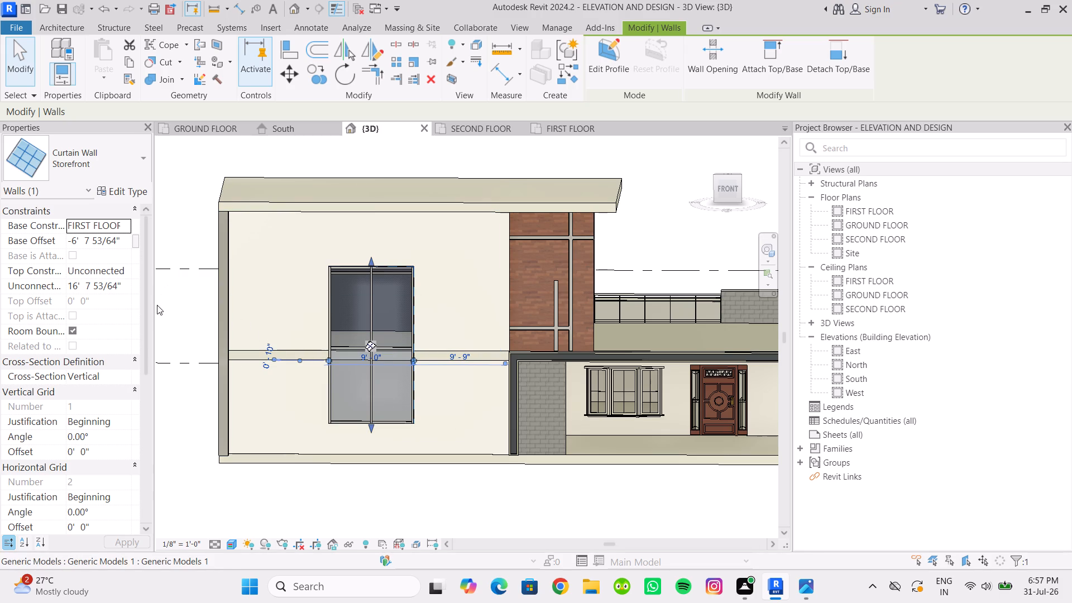
left_click(170, 309)
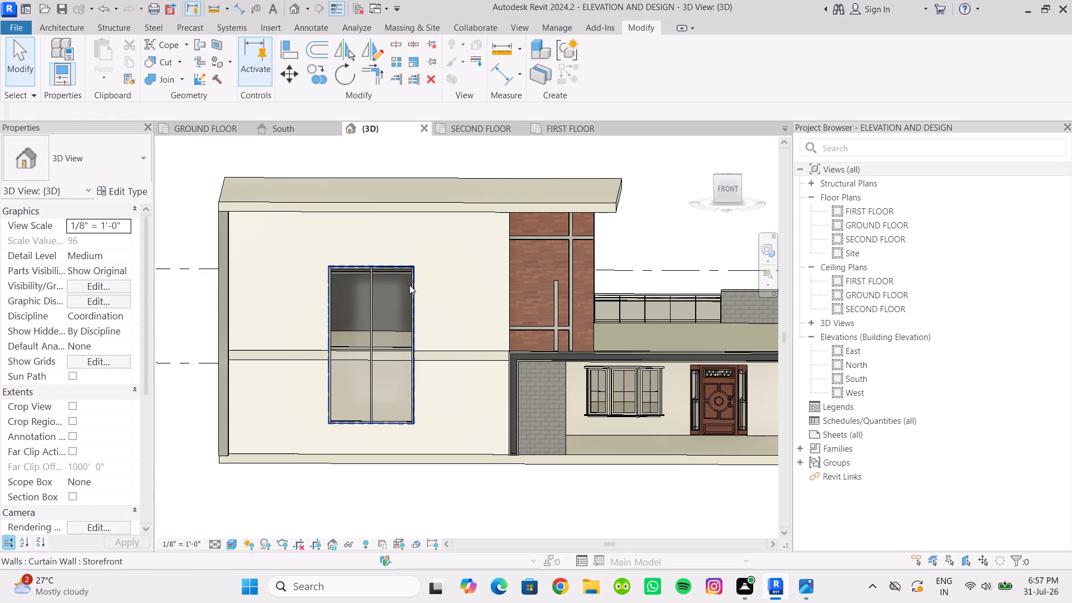
Raise the top of the Storefront curtain wall toward the roof to an unconnected height of about 18'-10".
left_click(389, 314)
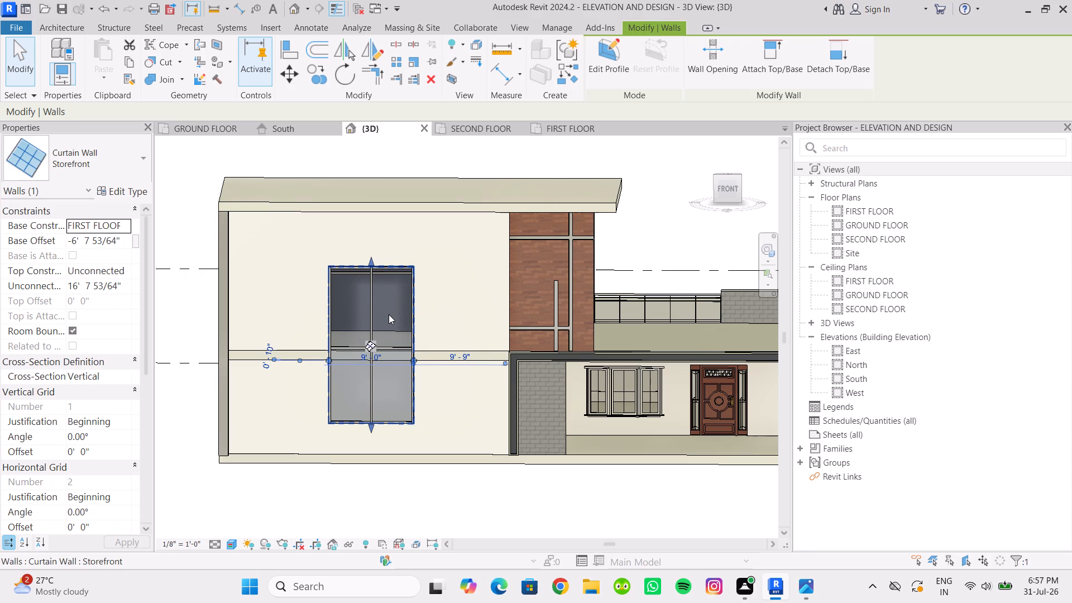
scroll(394, 282, "up", 2)
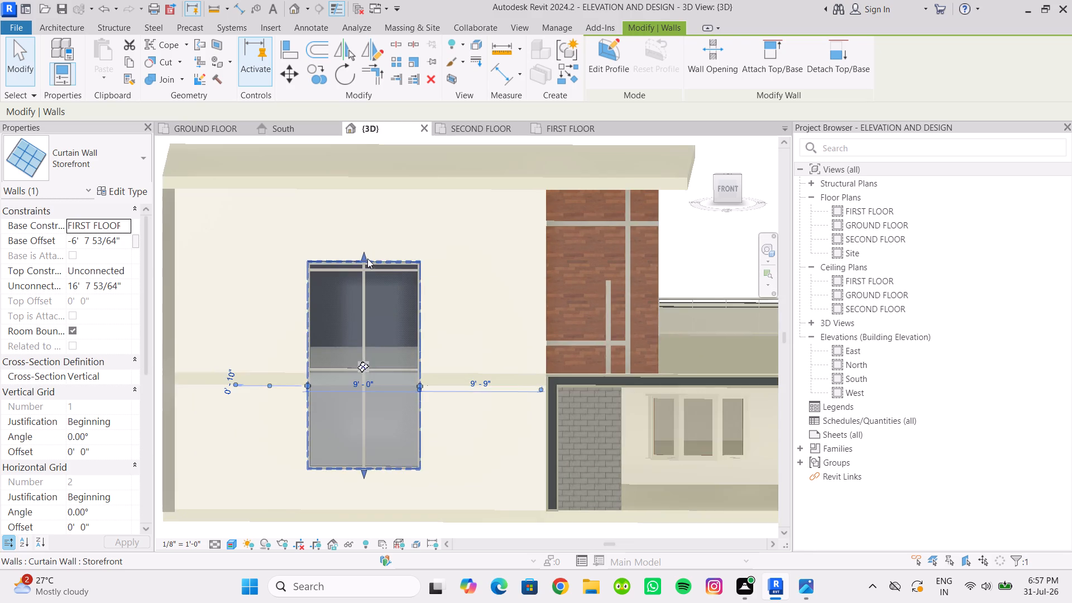
left_click_drag(367, 259, 368, 227)
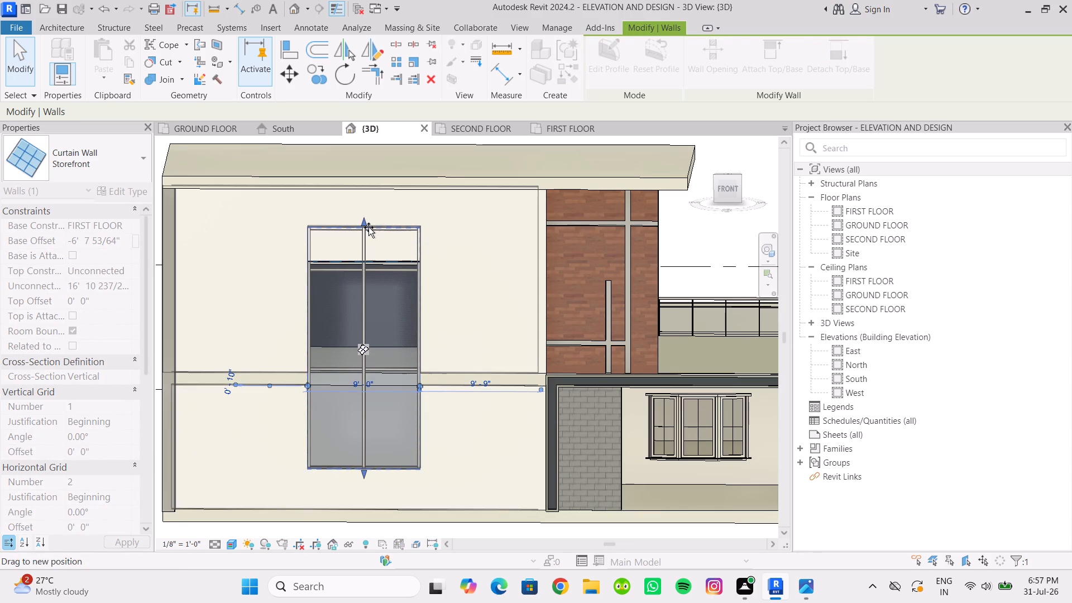
left_click_drag(368, 227, 370, 234)
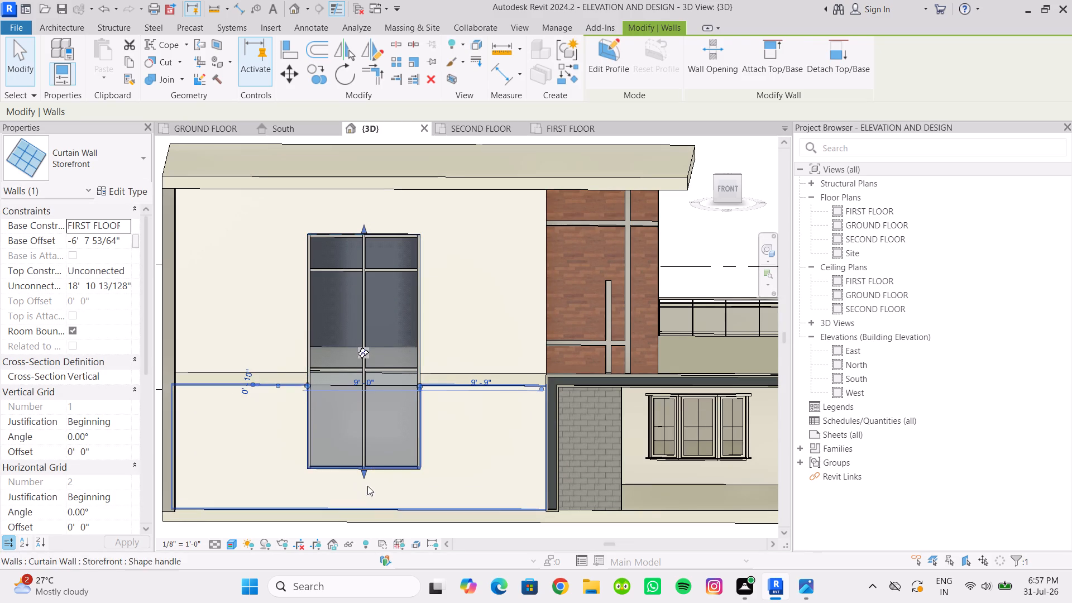
Raise the bottom edge of the Storefront curtain wall to a little below the first-floor band.
left_click_drag(365, 478, 361, 414)
scroll(371, 434, "down", 4)
middle_click_drag(371, 434, 408, 420)
left_click(240, 432)
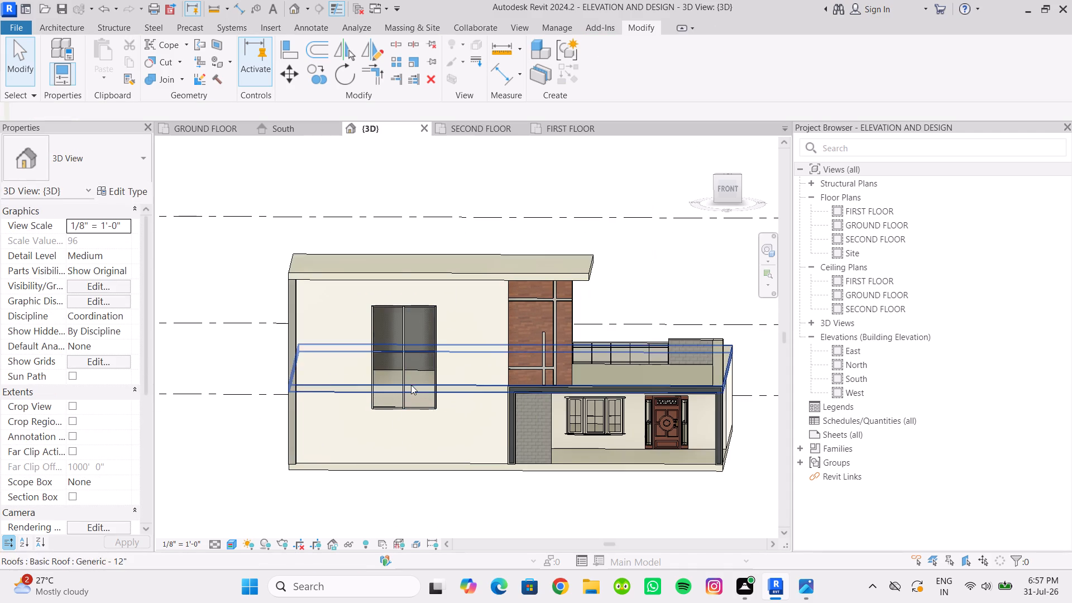
Review the facade with the resized Storefront curtain wall from different angles and return to the straight front view.
scroll(399, 394, "up", 2)
scroll(516, 346, "down", 4)
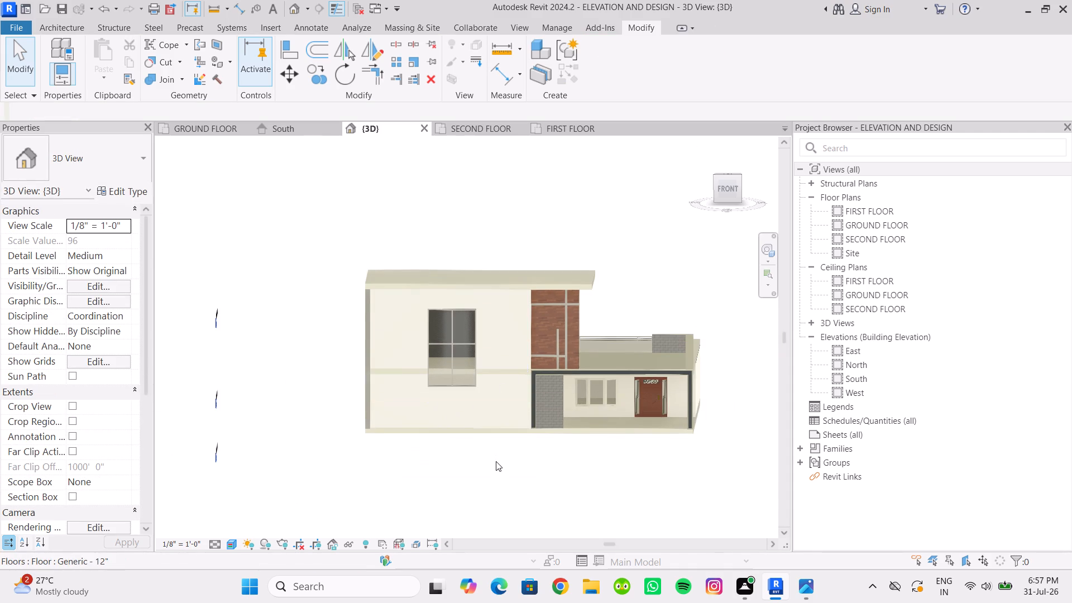
scroll(495, 461, "up", 2)
scroll(495, 461, "down", 2)
middle_click_drag(495, 461, 542, 453)
scroll(545, 448, "down", 1)
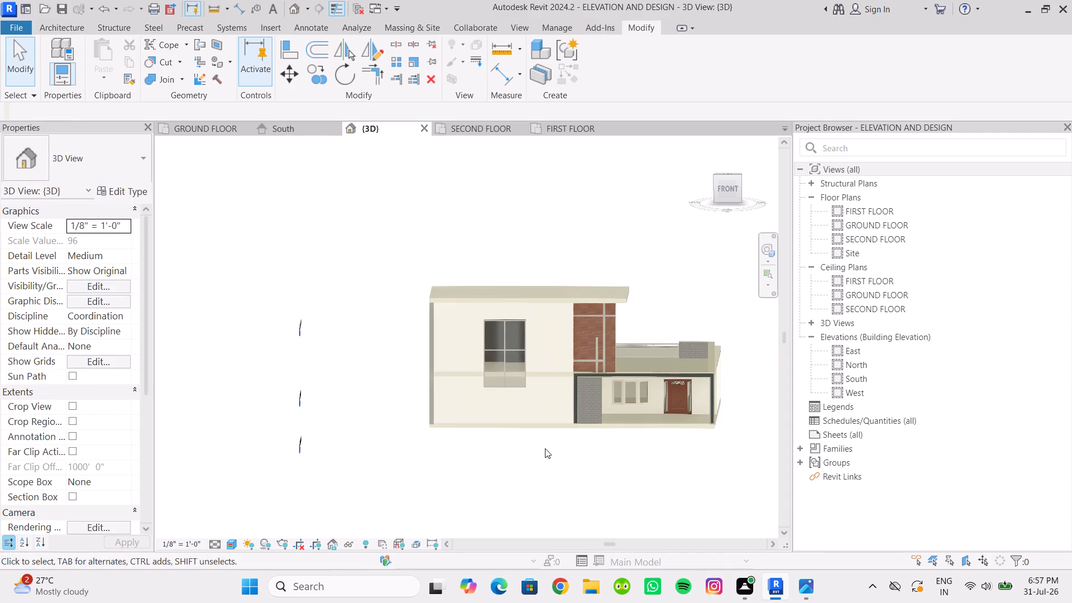
middle_click_drag(538, 434, 567, 414, "shift")
scroll(553, 430, "up", 1)
middle_click_drag(546, 431, 545, 431, "shift")
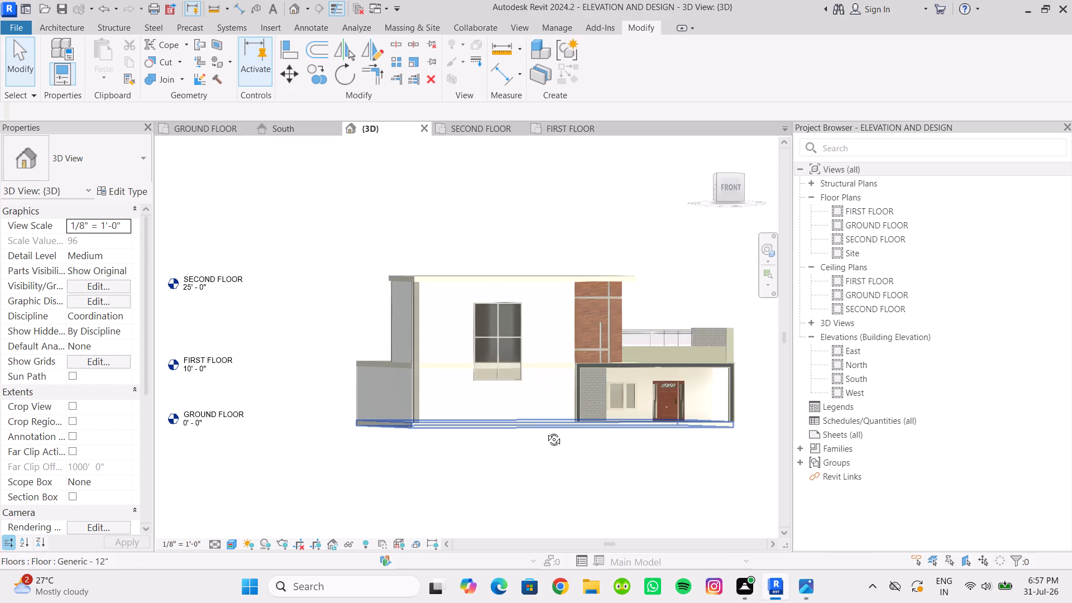
middle_click_drag(545, 431, 525, 431, "shift")
left_click(731, 188)
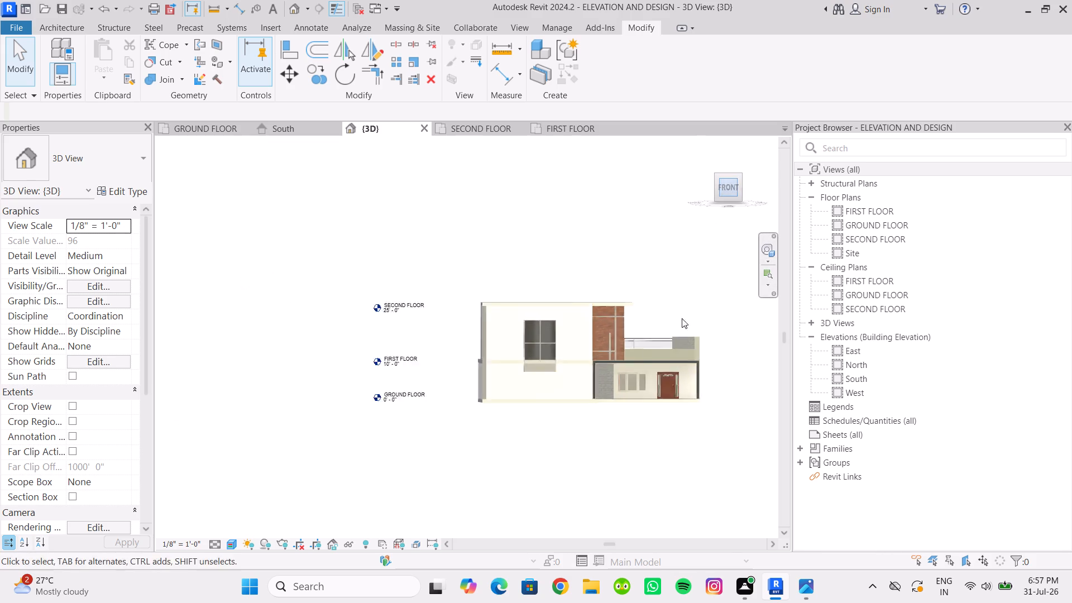
Examine the Storefront curtain wall and the surrounding front wall from the front and from the side.
scroll(427, 322, "up", 6)
scroll(378, 381, "up", 3)
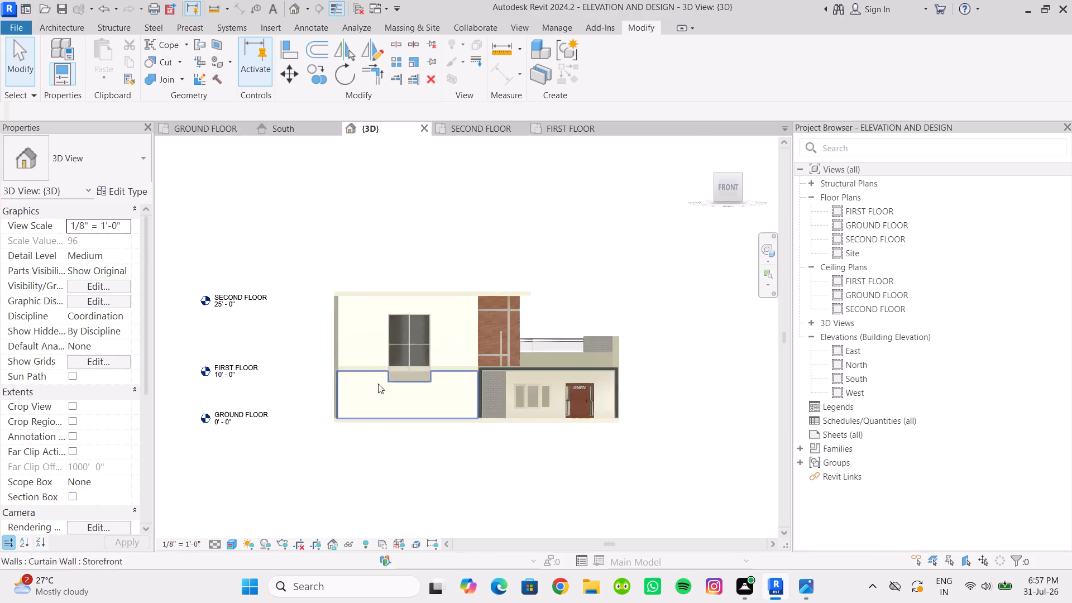
scroll(378, 384, "up", 2)
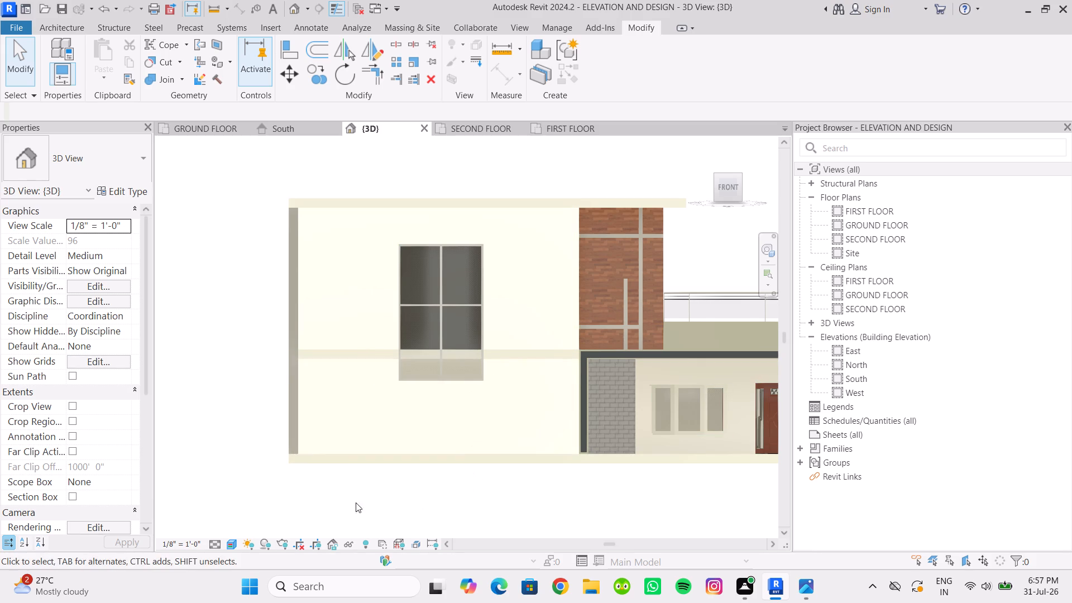
left_click(299, 517)
left_click(444, 377)
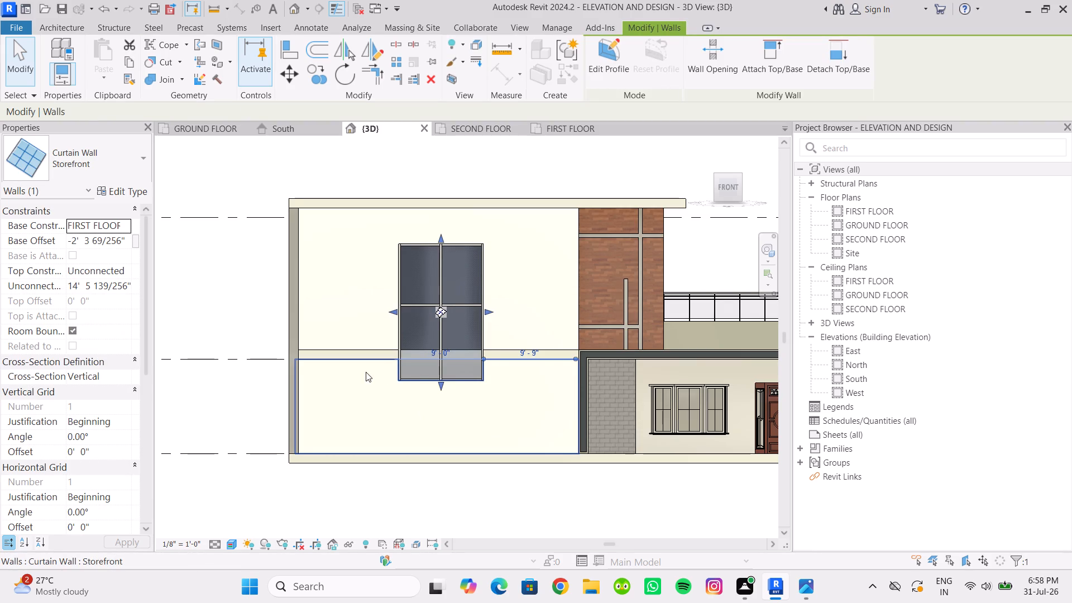
scroll(370, 374, "down", 1)
middle_click_drag(370, 374, 520, 502)
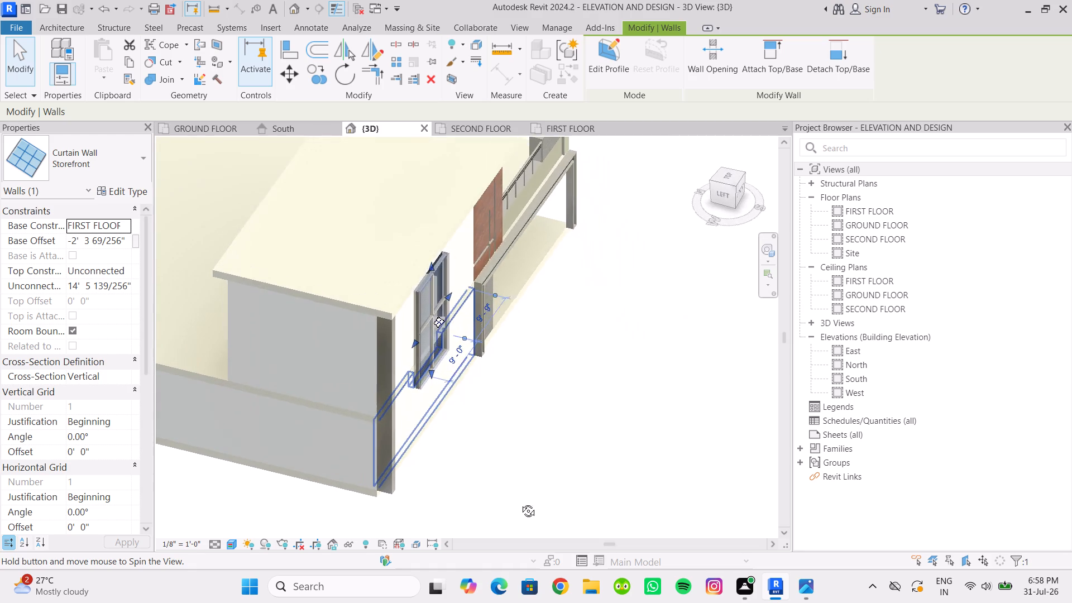
middle_click_drag(520, 502, 520, 515)
scroll(450, 438, "up", 1)
middle_click_drag(443, 435, 409, 419, "shift")
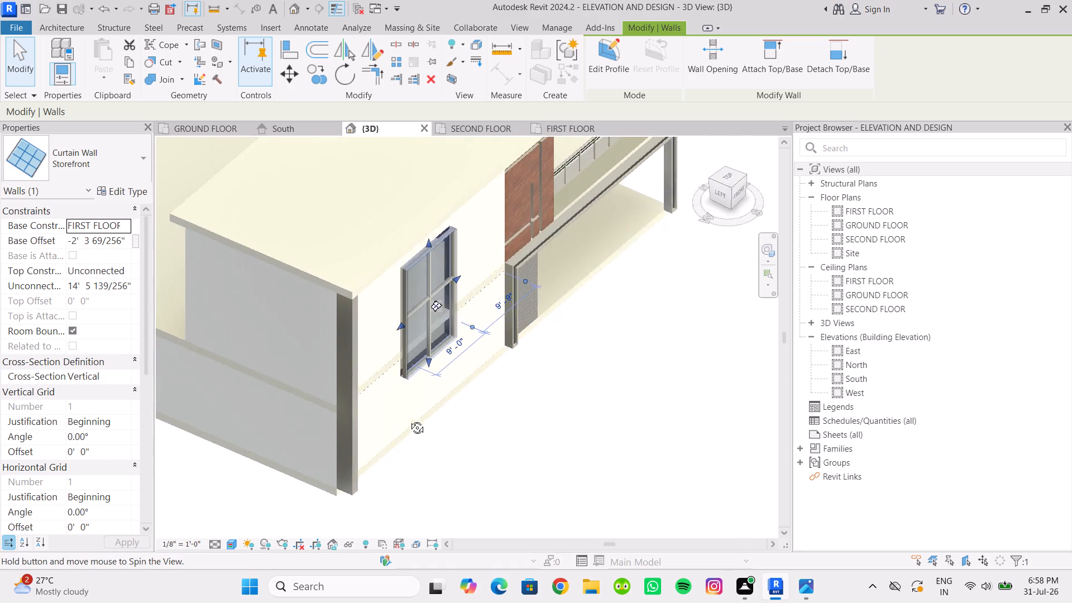
middle_click_drag(409, 419, 316, 294, "shift")
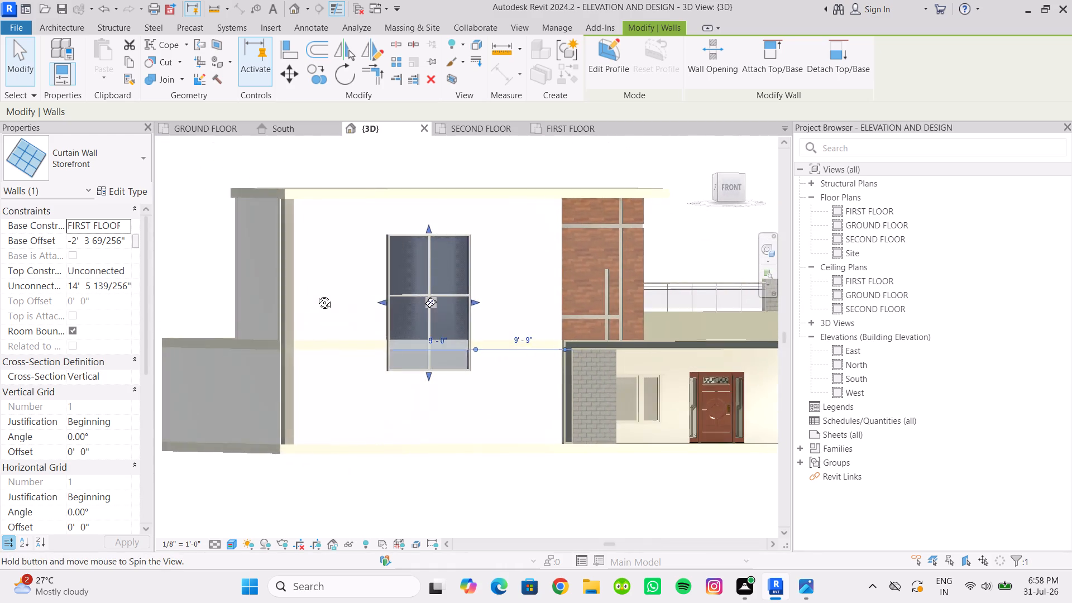
middle_click_drag(316, 294, 295, 300, "shift")
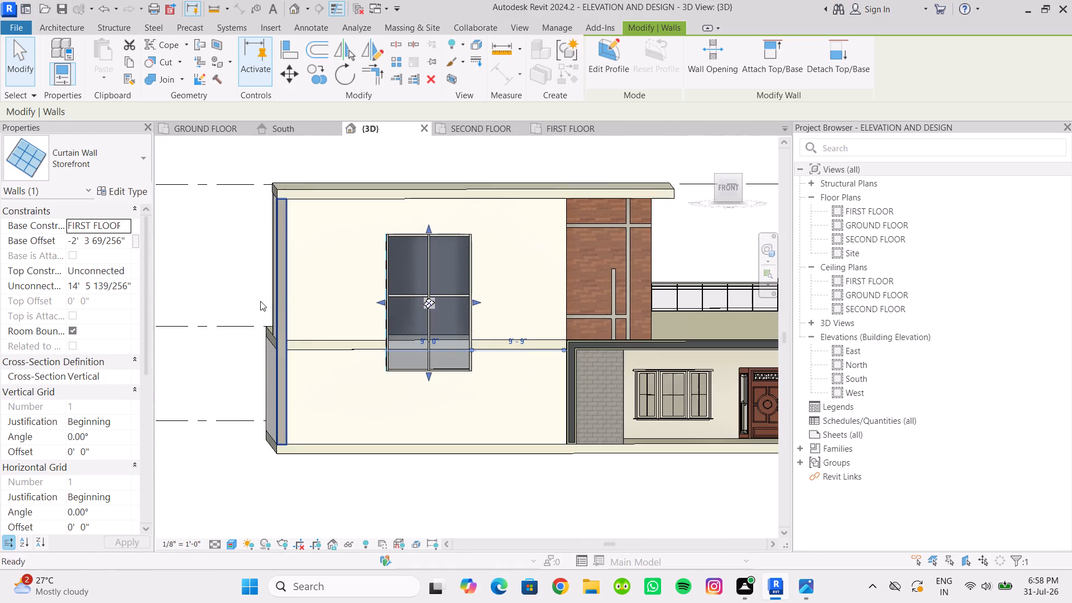
Replace the appearance of the Storefront glazed panels' Glass material with Glass - Heavy Color from the Glass: Color Density library.
left_click(204, 287)
key("Tab")
key("Tab")
key("Tab")
key("Tab")
key("Tab")
key("Tab")
key("Tab")
key("Tab")
key("Tab")
key("Tab")
key("Tab")
key("Tab")
left_click(412, 271)
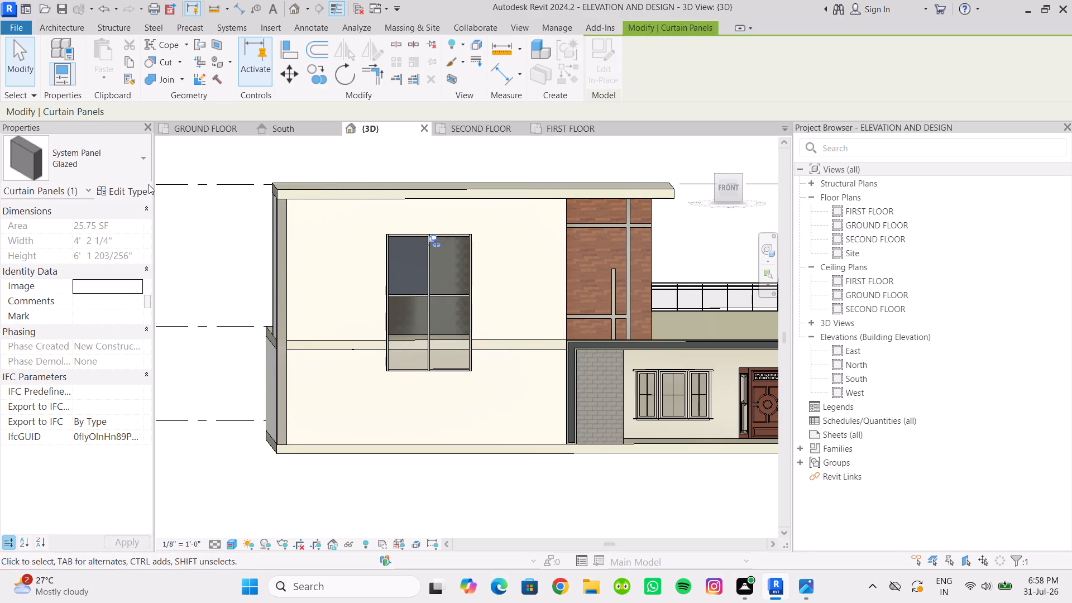
left_click(133, 189)
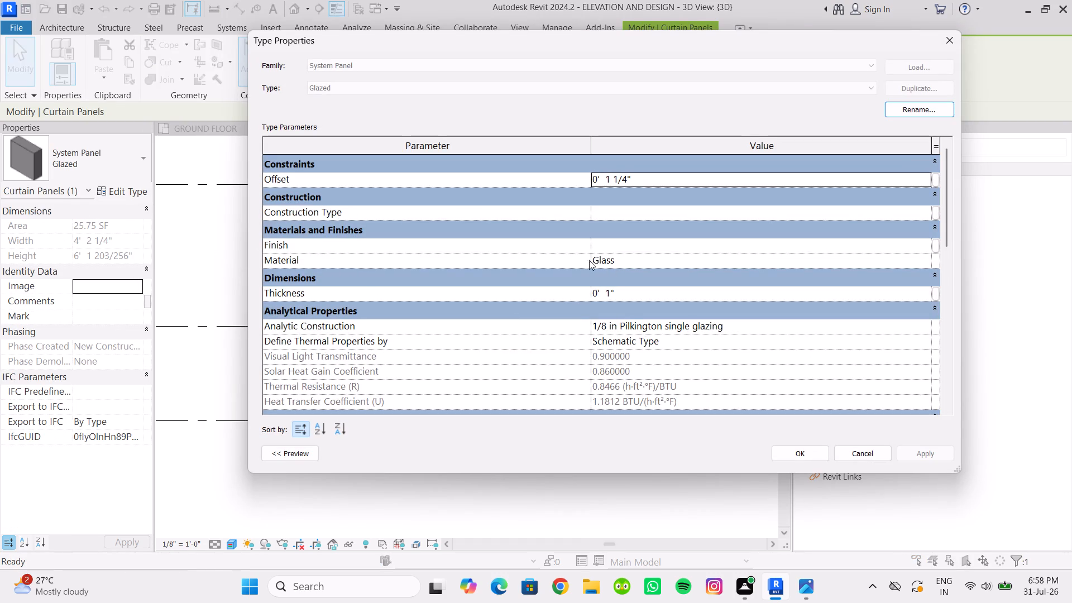
left_click(811, 260)
left_click(927, 260)
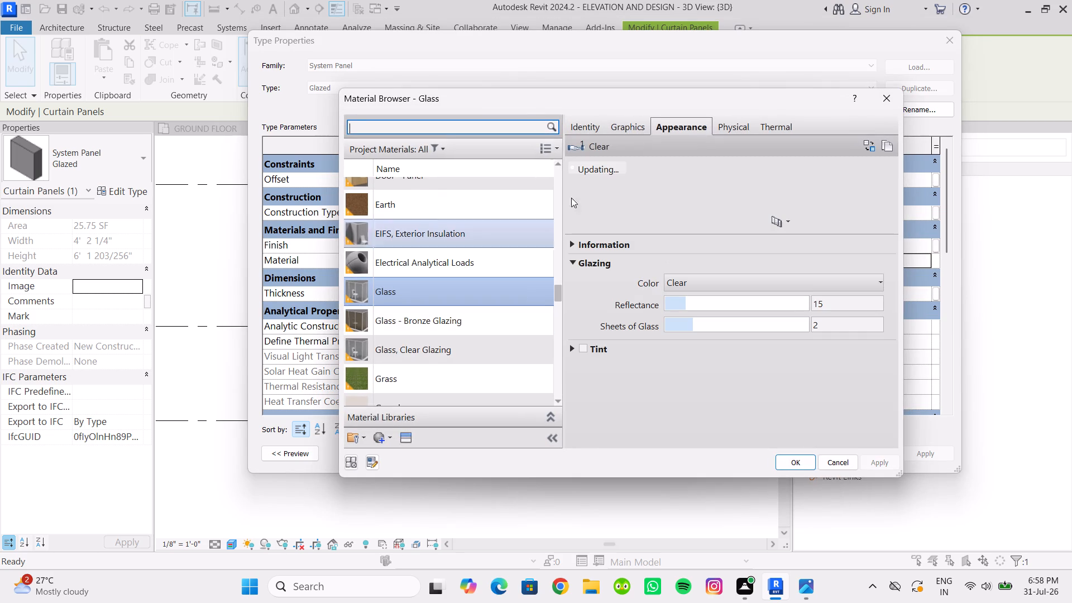
left_click(414, 433)
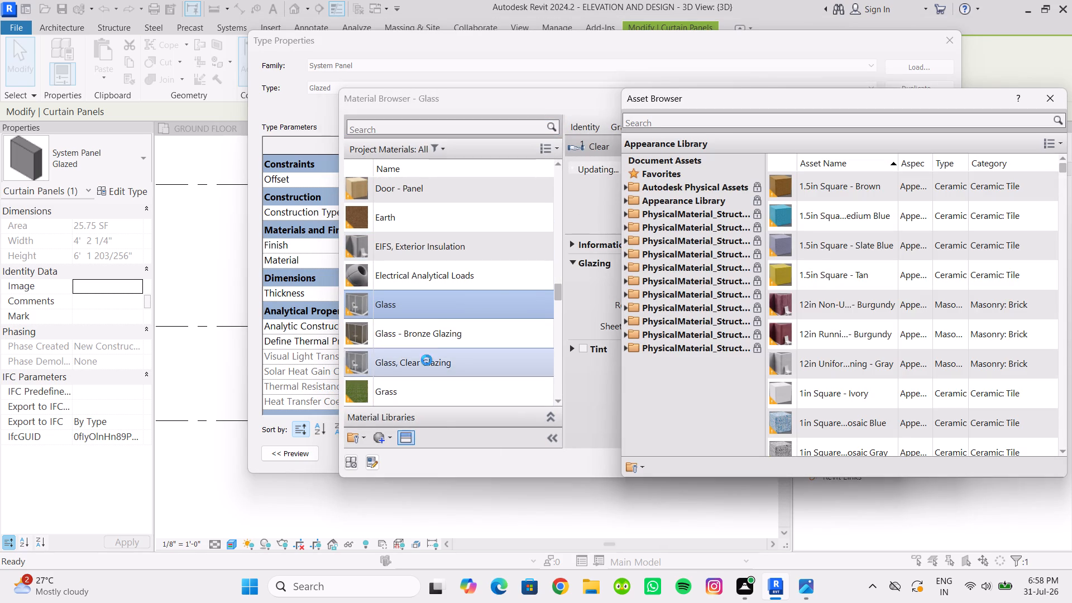
scroll(434, 330, "down", 8)
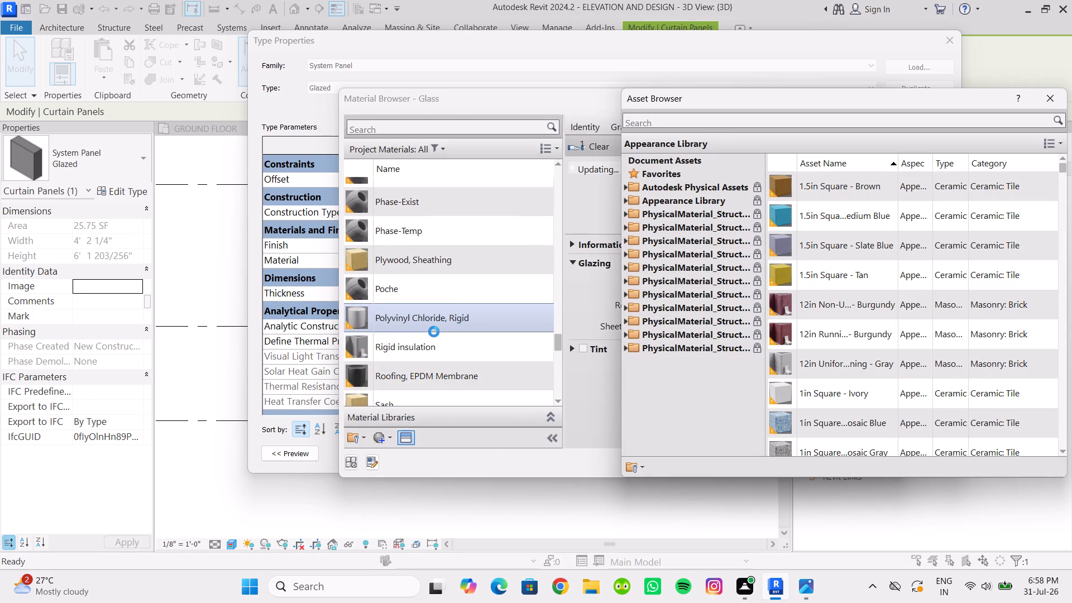
scroll(434, 332, "down", 14)
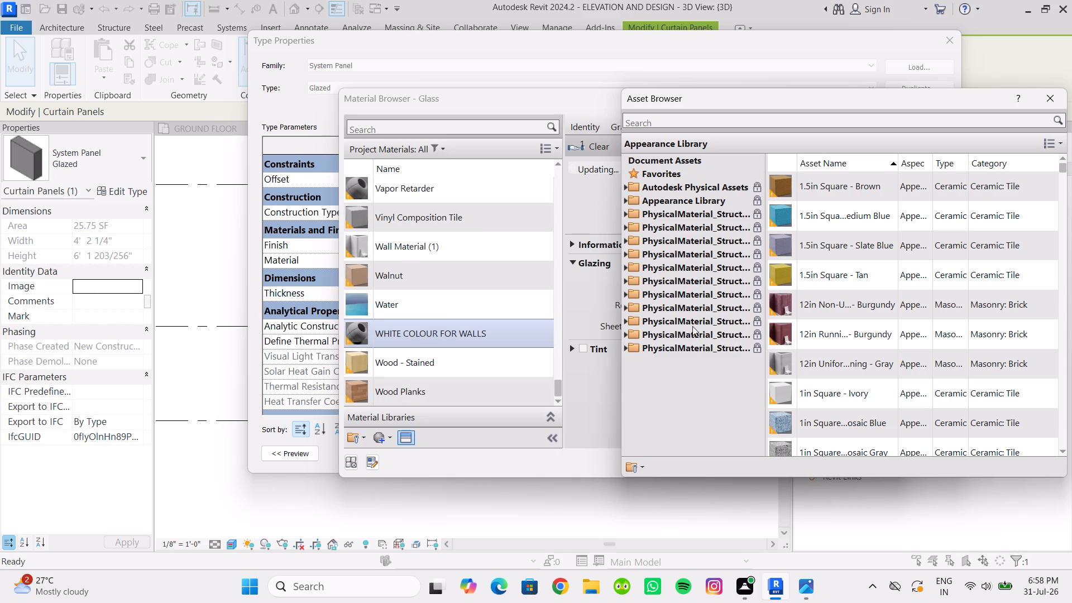
left_click(626, 200)
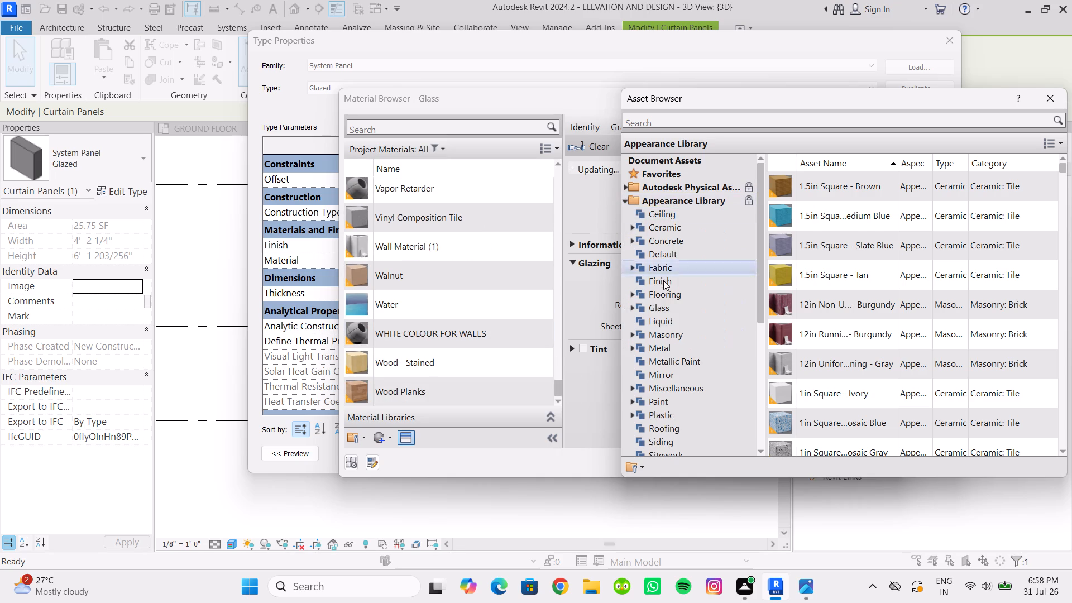
left_click(631, 305)
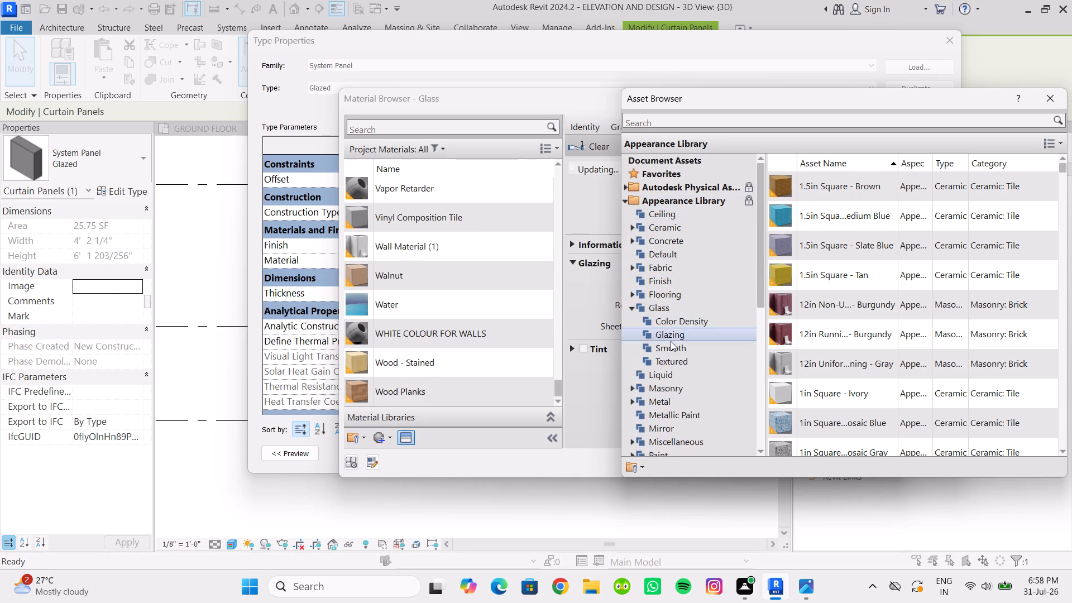
left_click(677, 324)
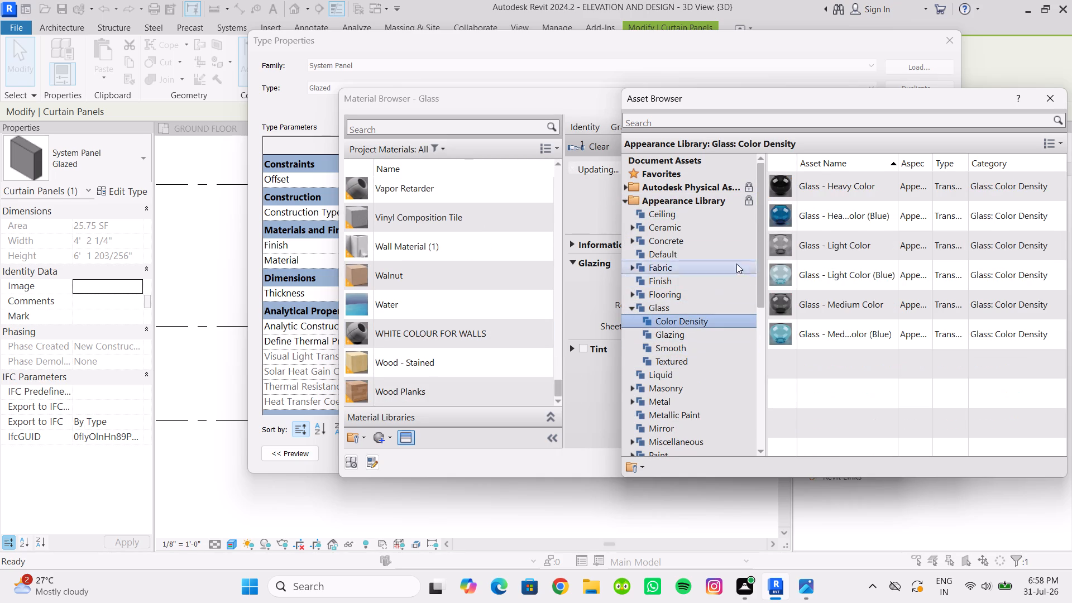
left_click(809, 187)
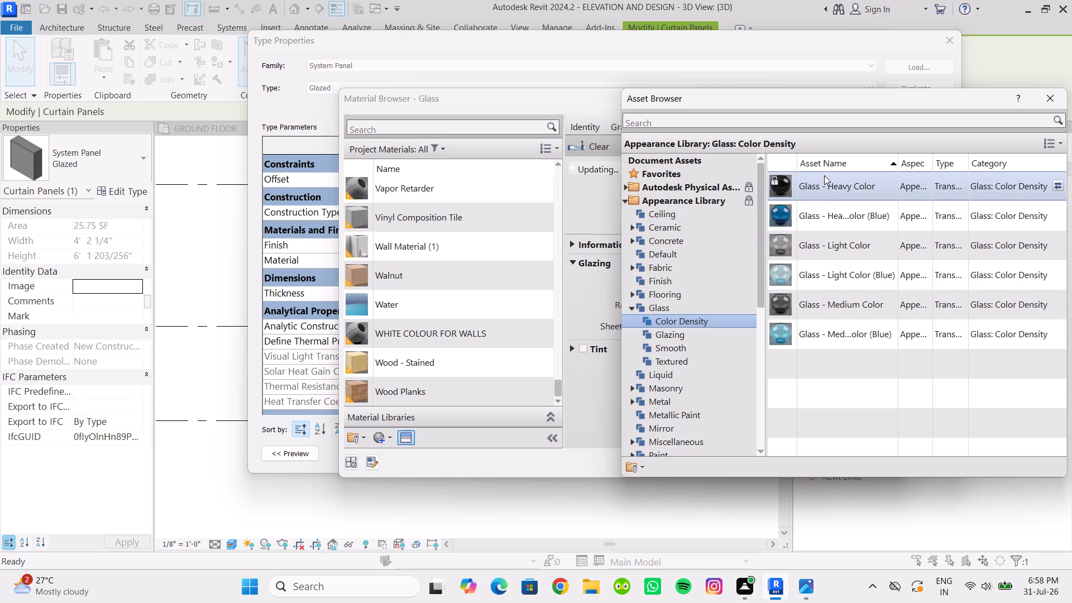
double_click(824, 175)
double_click(836, 185)
left_click(1054, 97)
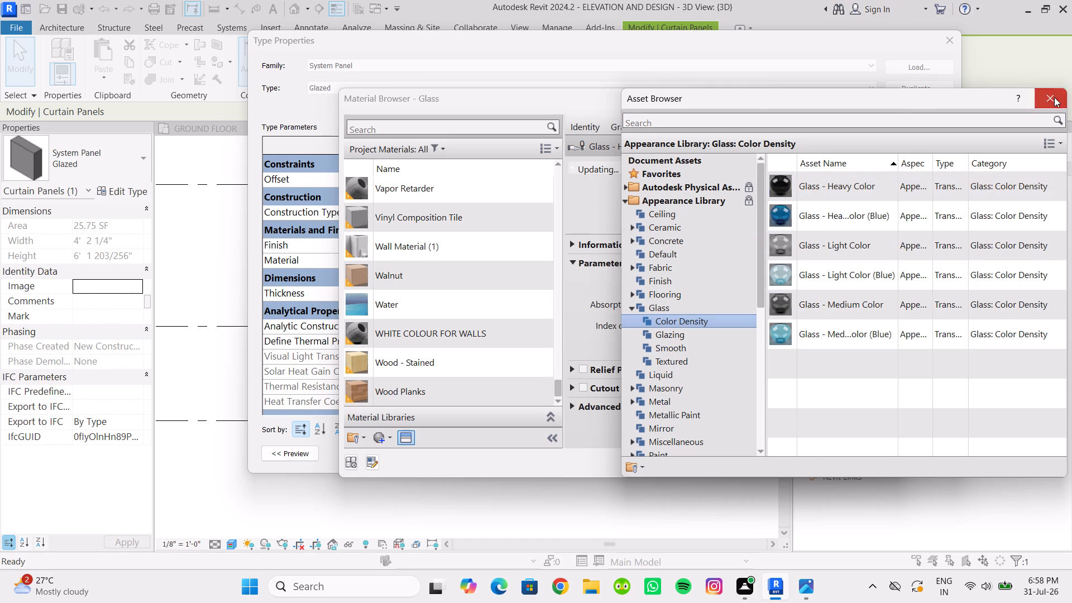
left_click(877, 456)
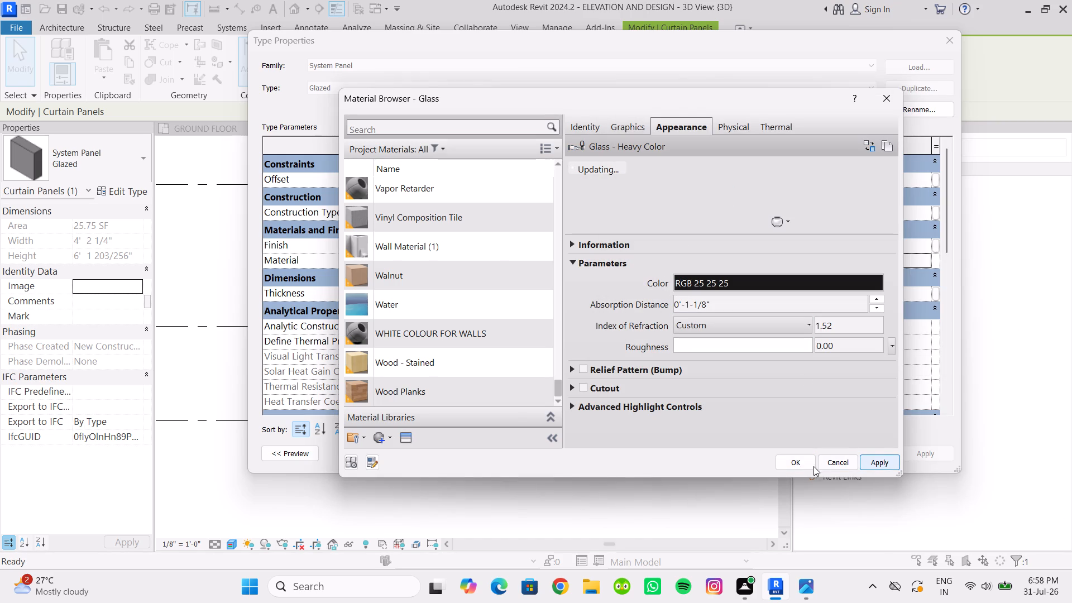
left_click(802, 463)
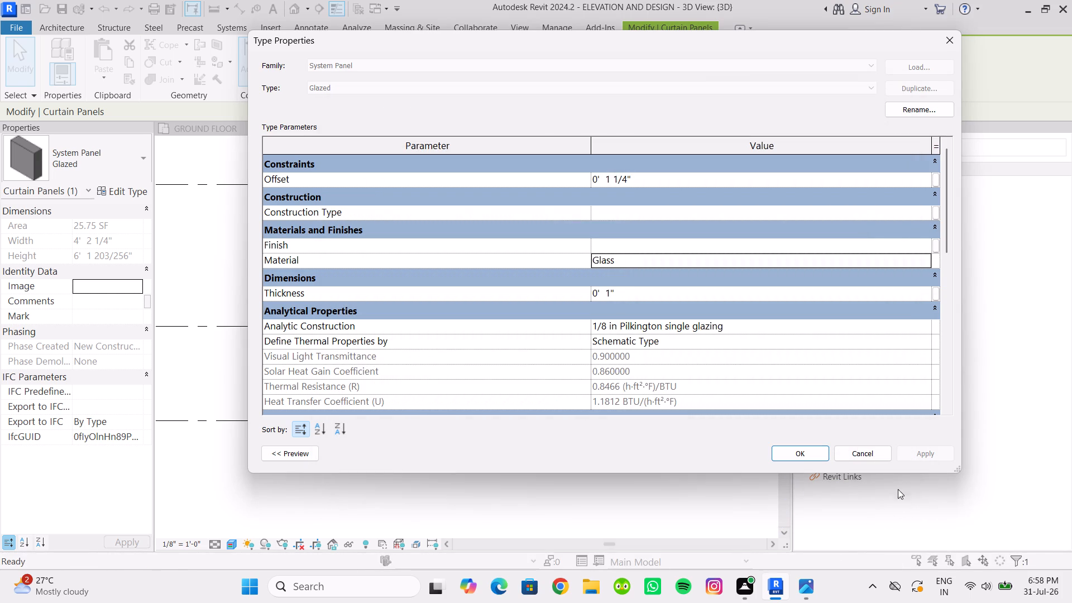
left_click(809, 454)
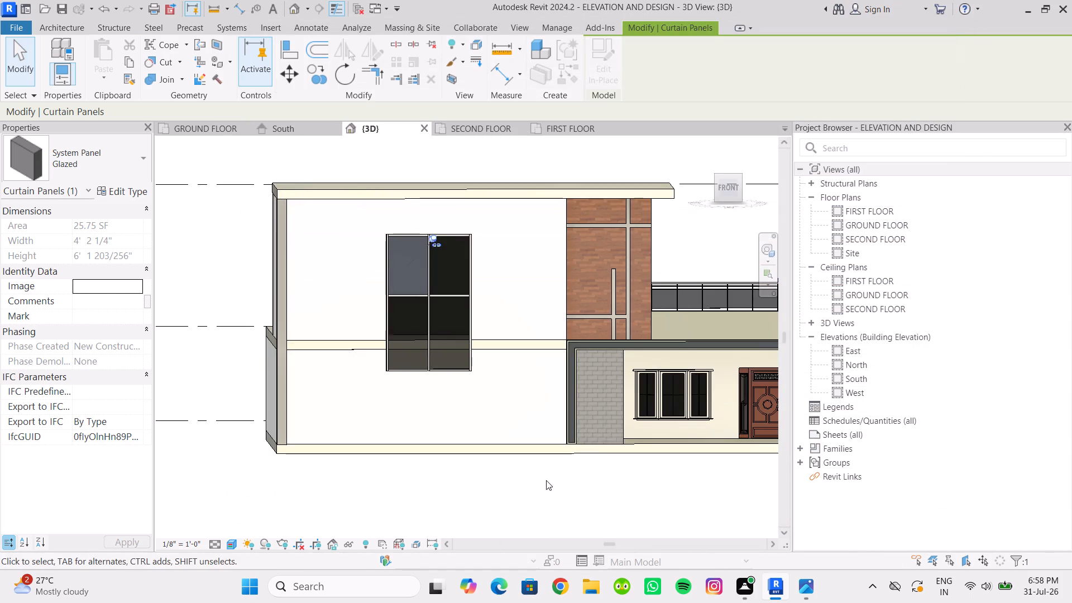
Review the facade's glazing and inspect the horizontal and vertical mullions dividing the Storefront curtain wall.
left_click(546, 480)
scroll(501, 490, "down", 3)
scroll(489, 496, "up", 2)
scroll(489, 496, "down", 1)
middle_click_drag(489, 496, 474, 502, "shift")
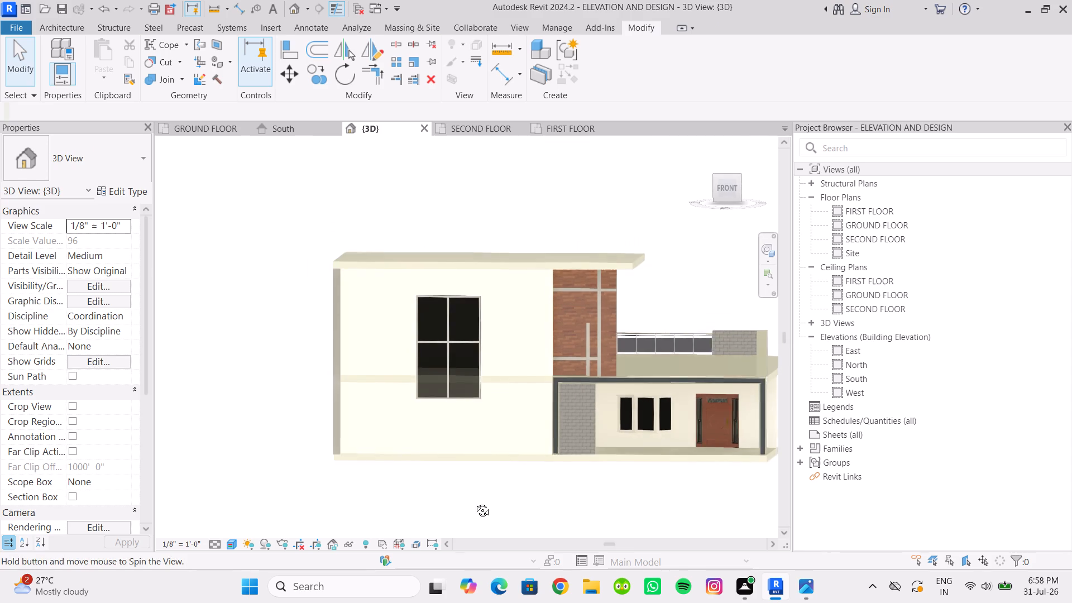
middle_click_drag(474, 502, 473, 501, "shift")
scroll(475, 497, "up", 2)
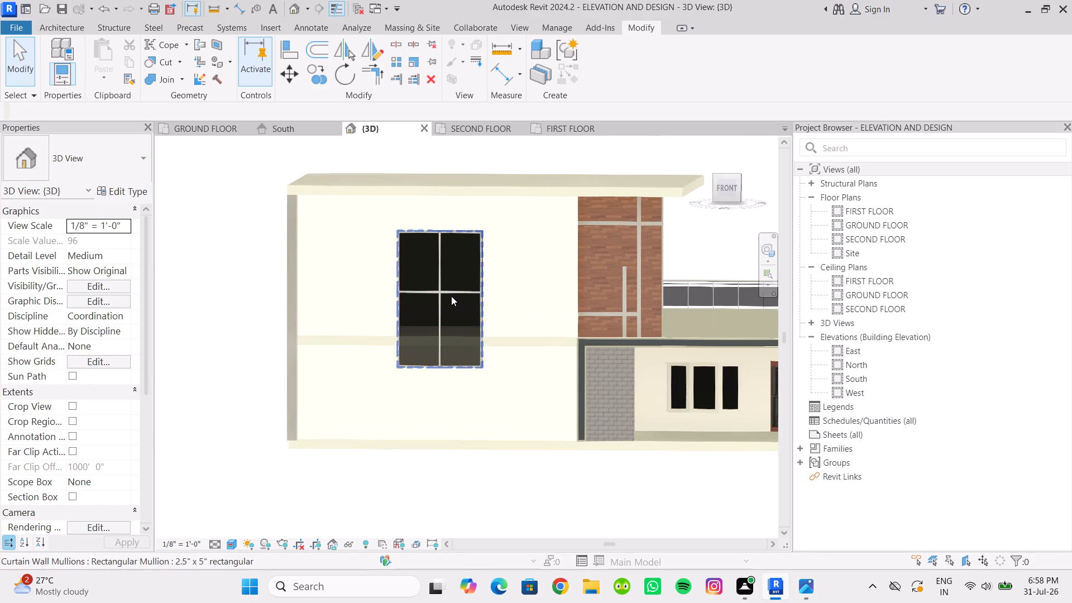
left_click(428, 291)
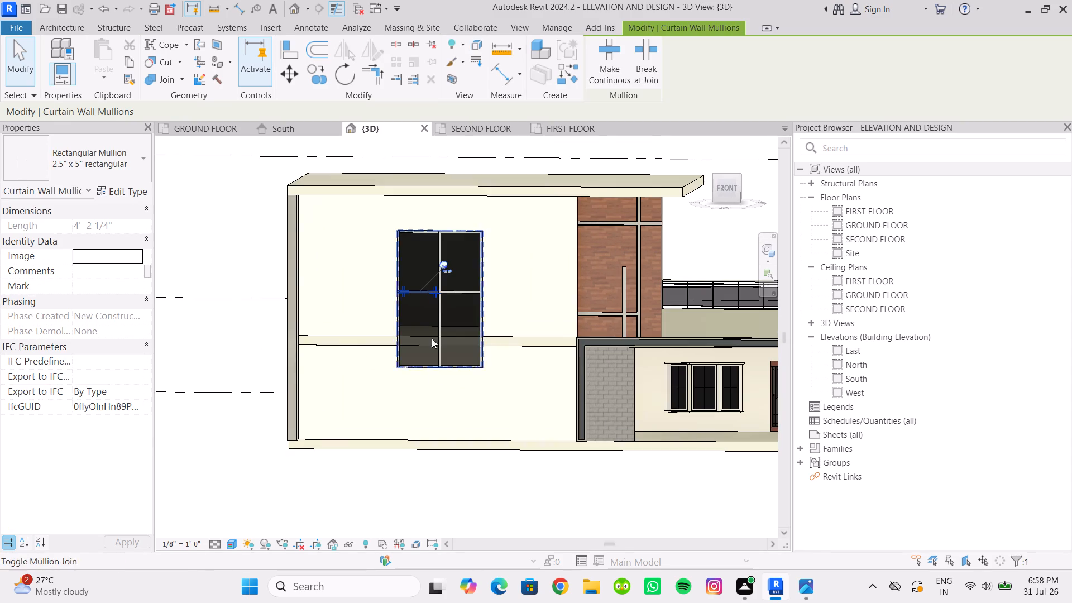
left_click(424, 509)
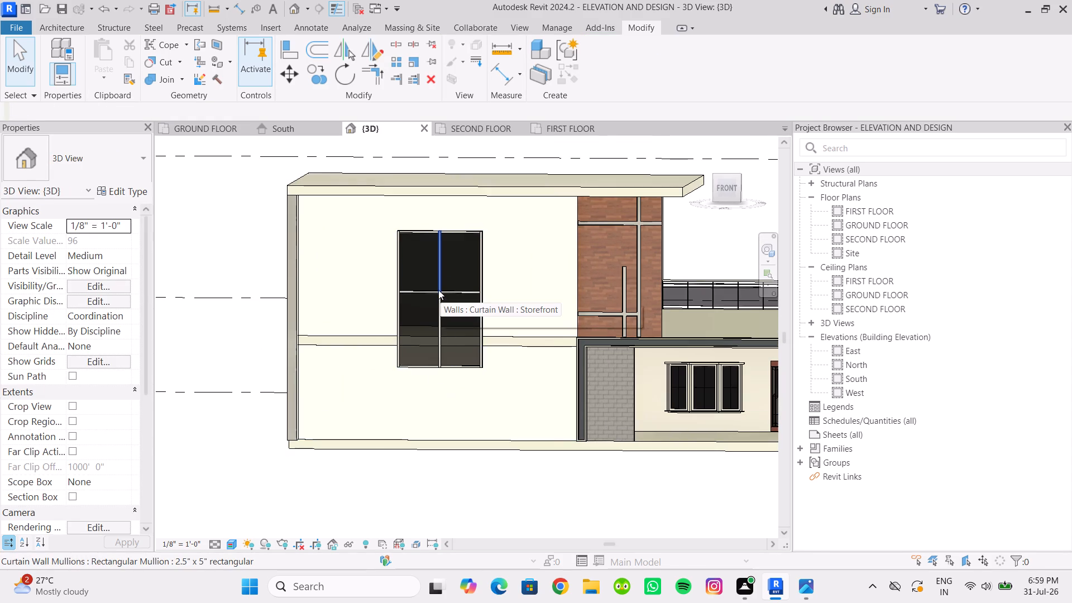
left_click(438, 289)
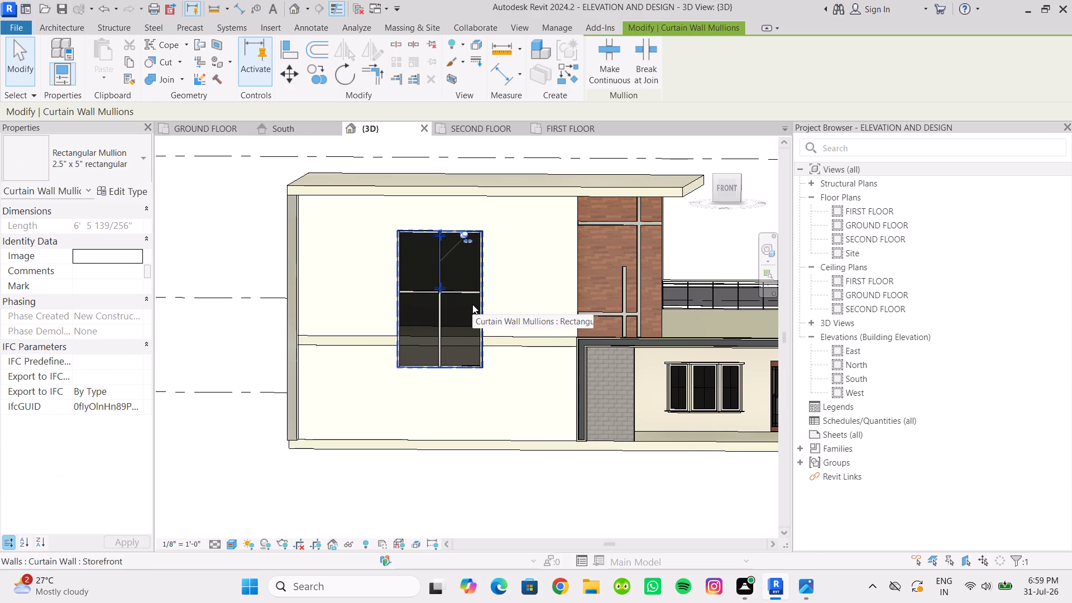
left_click(241, 471)
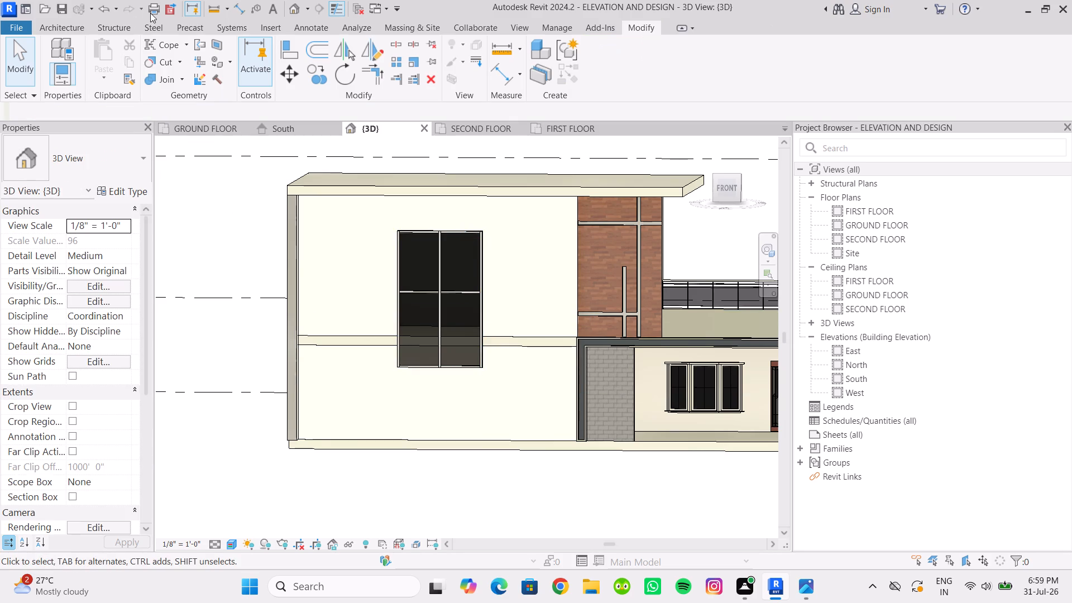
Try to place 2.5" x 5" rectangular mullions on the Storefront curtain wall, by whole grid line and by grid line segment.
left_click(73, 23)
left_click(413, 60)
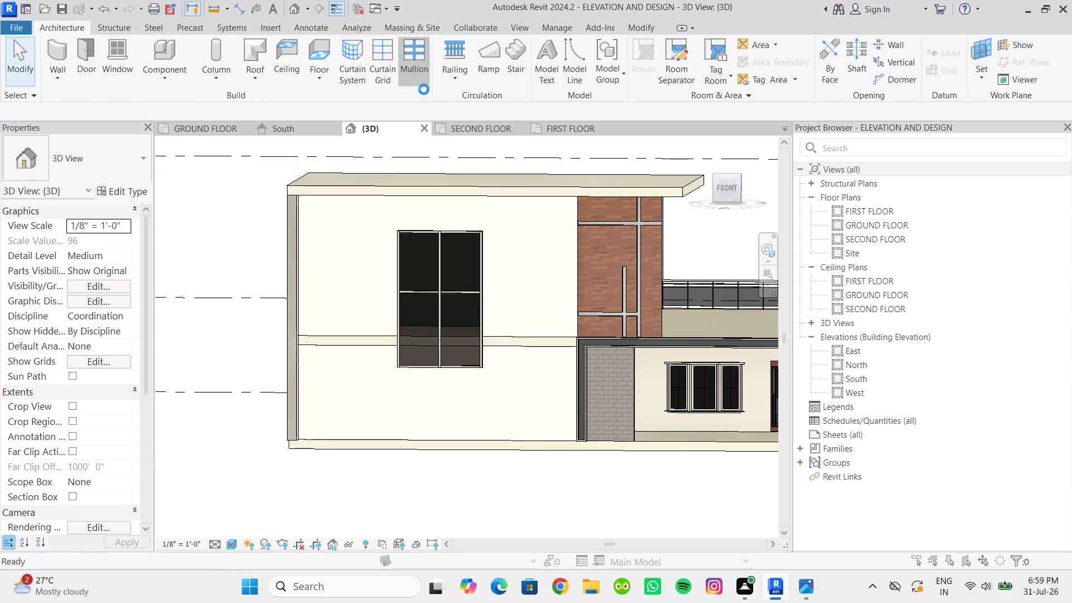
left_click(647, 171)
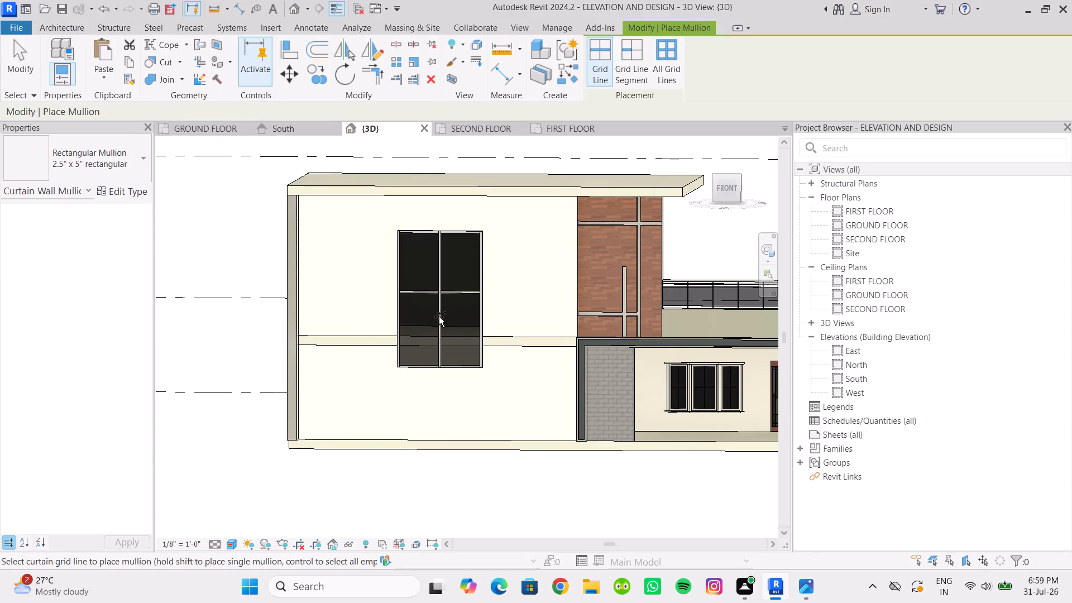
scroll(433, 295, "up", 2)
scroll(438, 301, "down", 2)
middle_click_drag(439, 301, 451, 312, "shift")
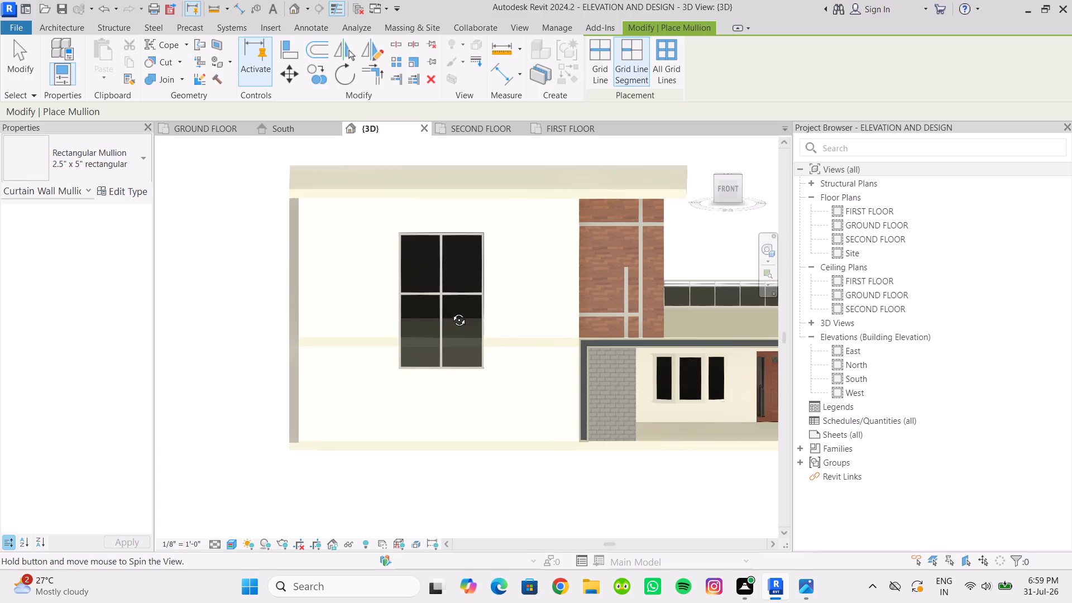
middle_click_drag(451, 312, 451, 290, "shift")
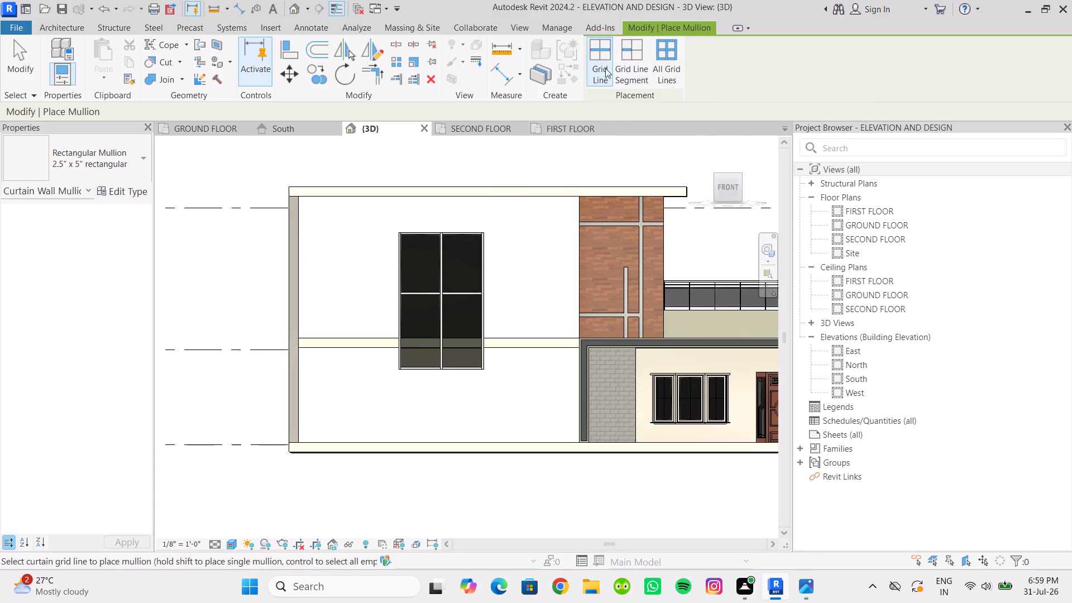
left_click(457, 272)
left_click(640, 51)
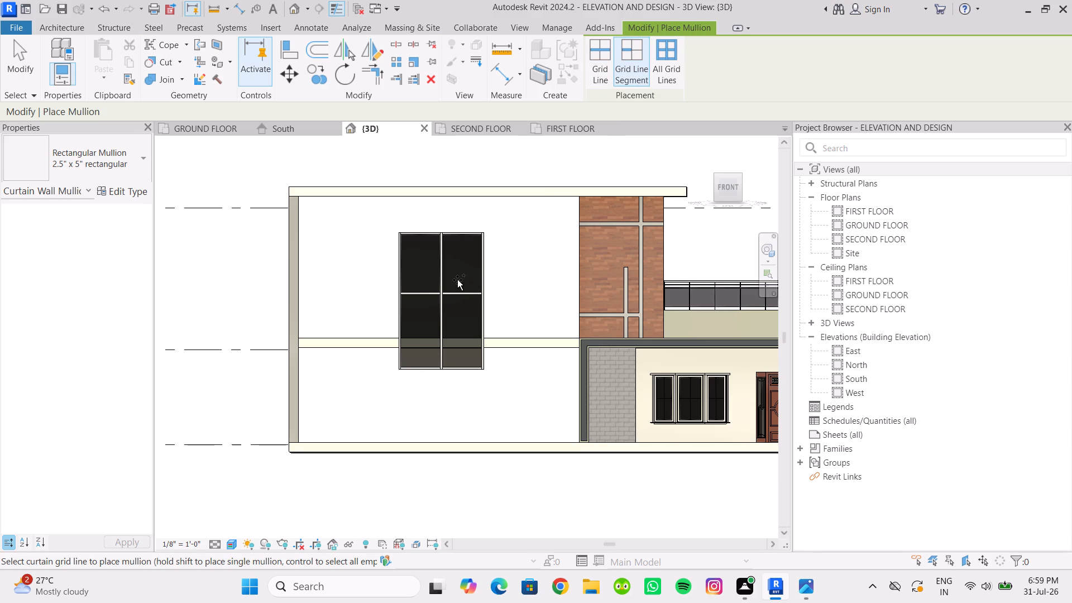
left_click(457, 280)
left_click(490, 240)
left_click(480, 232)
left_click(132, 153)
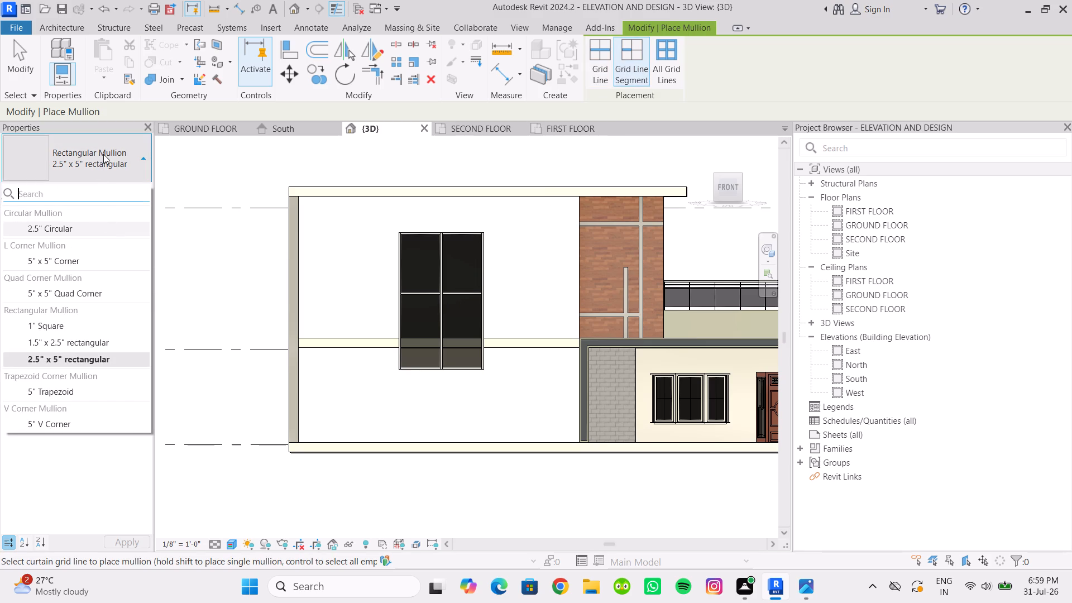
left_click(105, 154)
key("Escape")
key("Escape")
Select the two horizontal mullions across the middle of the Storefront curtain wall and unpin both.
scroll(425, 301, "down", 3)
scroll(440, 326, "up", 4)
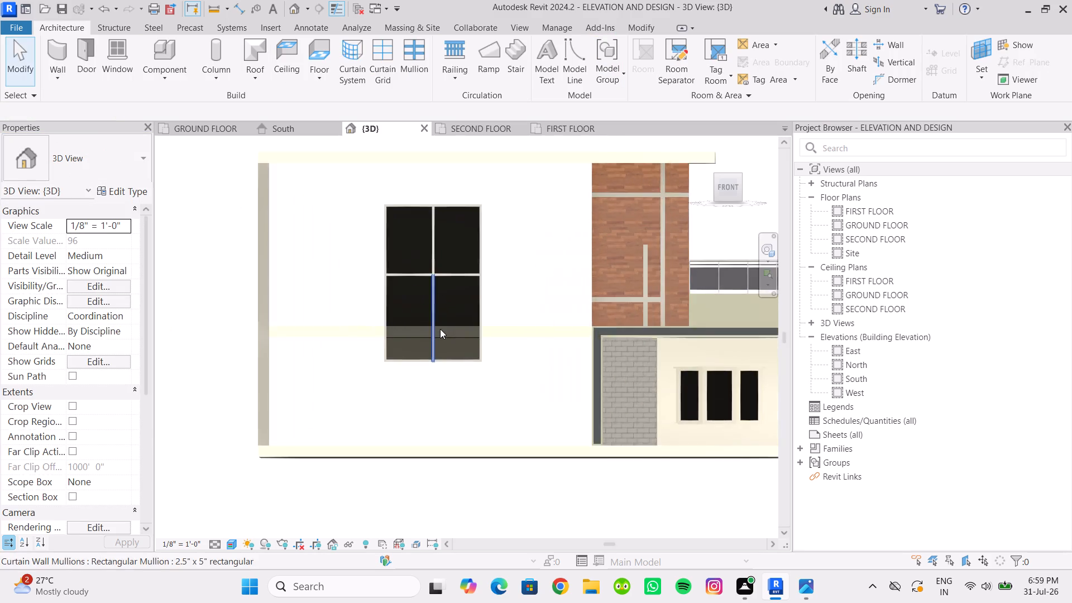
scroll(443, 340, "down", 4)
scroll(375, 418, "down", 2)
middle_click(376, 422)
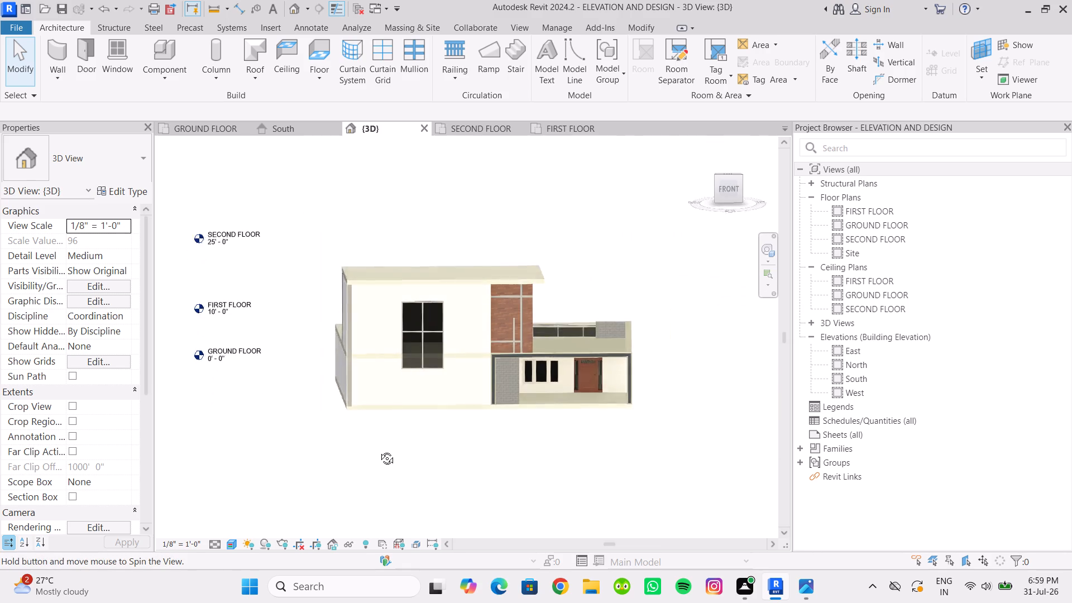
scroll(418, 340, "up", 3)
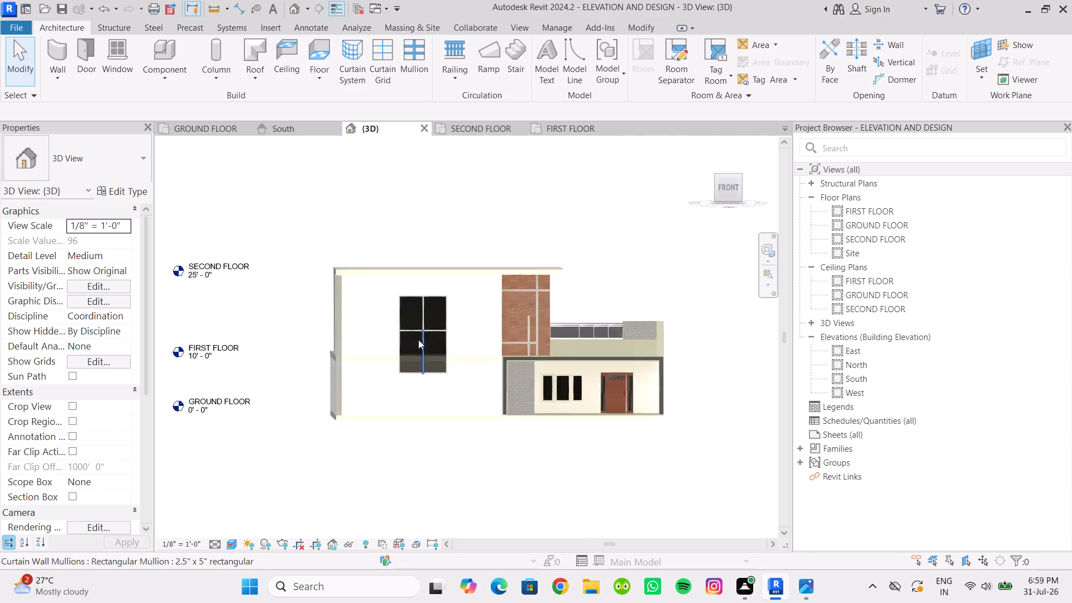
scroll(418, 339, "up", 1)
left_click(415, 326)
scroll(447, 357, "up", 5)
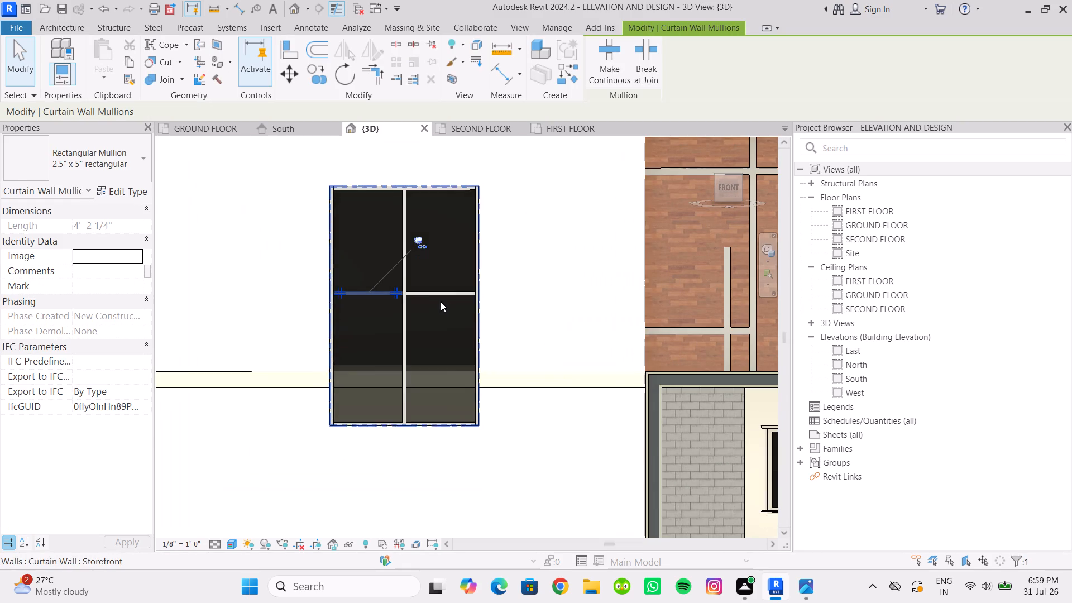
left_click(440, 296, "ctrl")
key("Down")
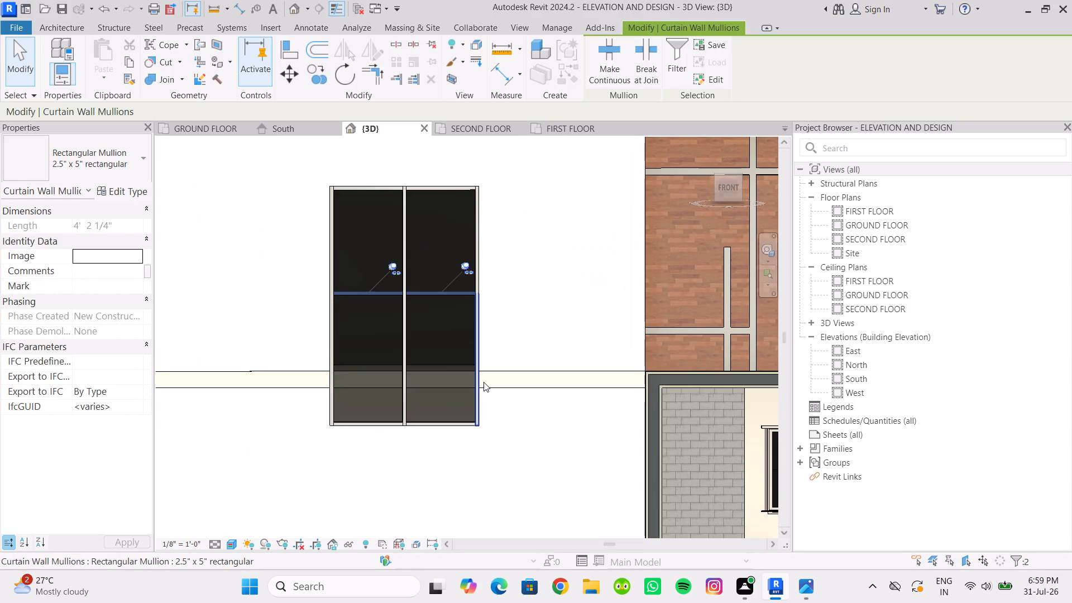
key("Down")
left_click(389, 264)
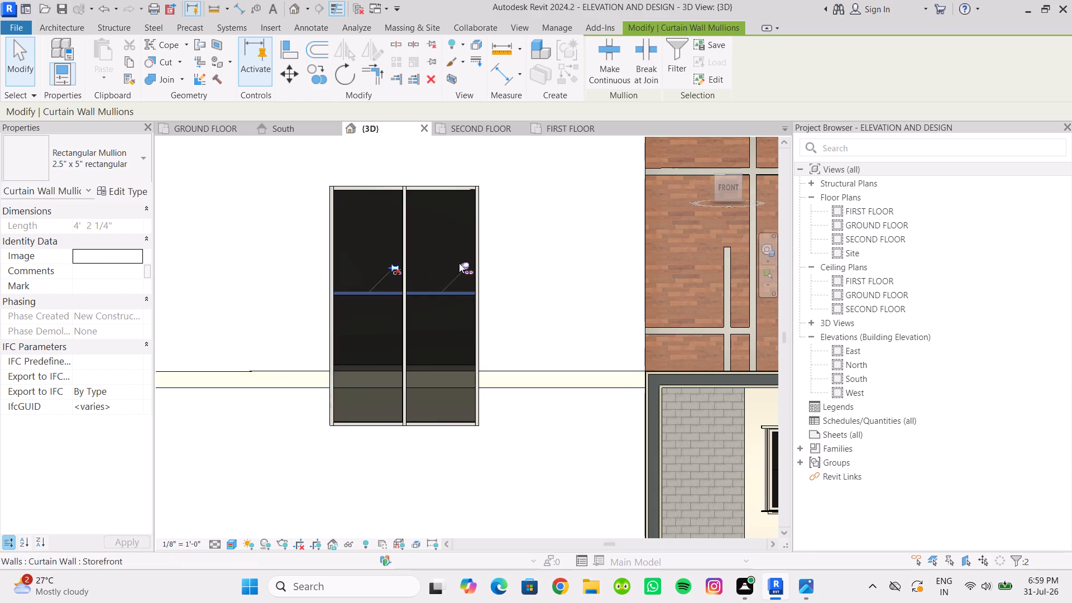
left_click(463, 262)
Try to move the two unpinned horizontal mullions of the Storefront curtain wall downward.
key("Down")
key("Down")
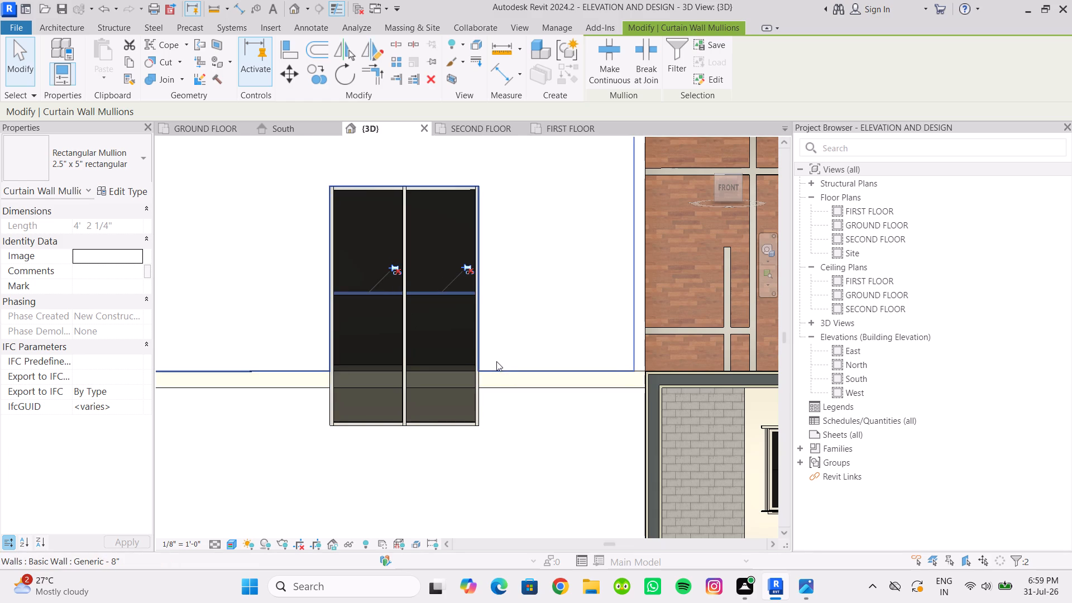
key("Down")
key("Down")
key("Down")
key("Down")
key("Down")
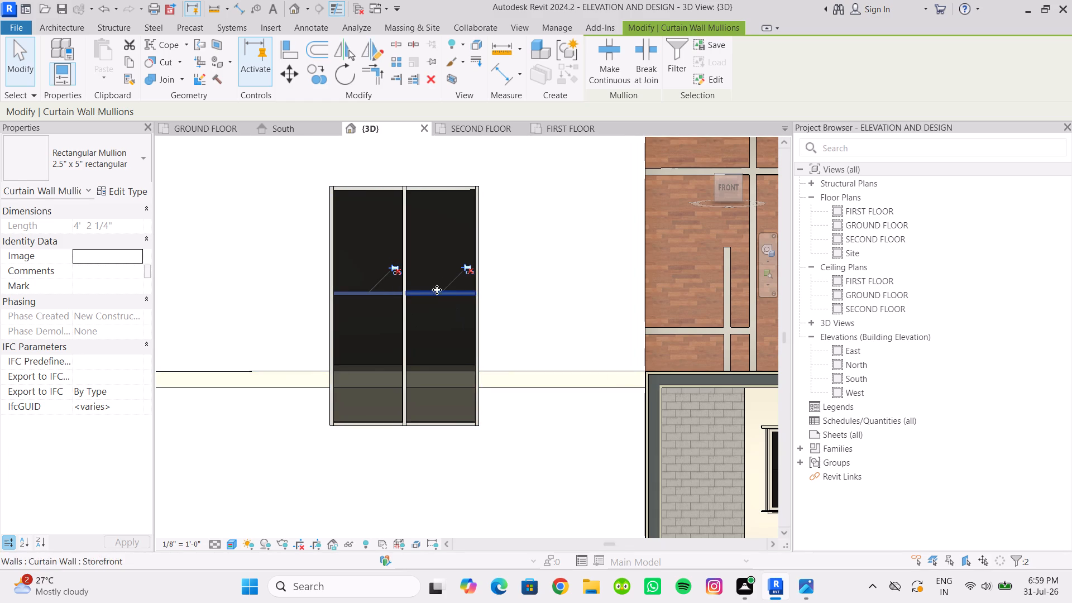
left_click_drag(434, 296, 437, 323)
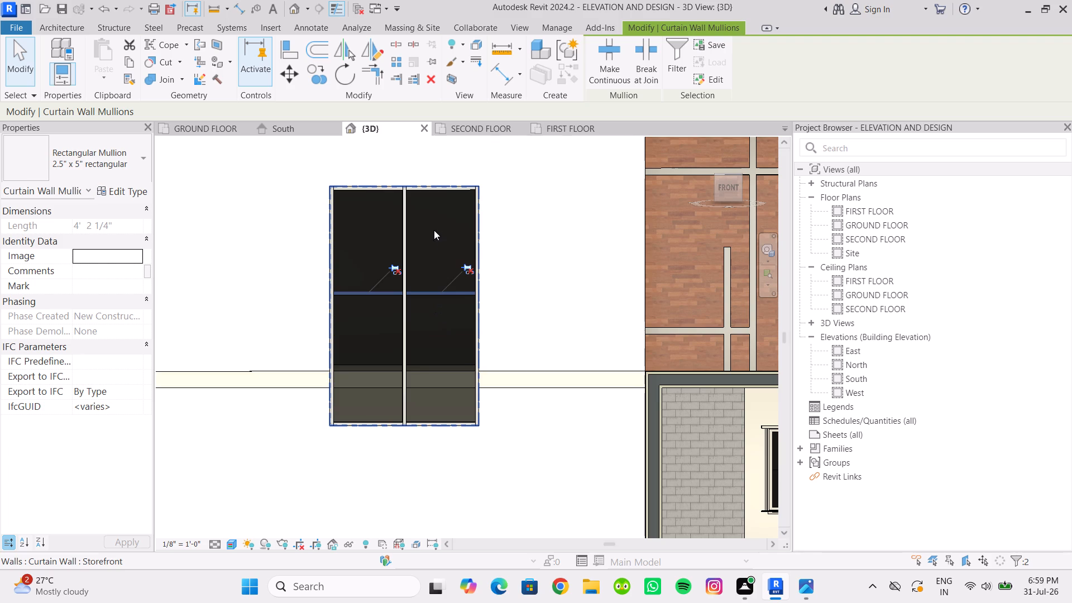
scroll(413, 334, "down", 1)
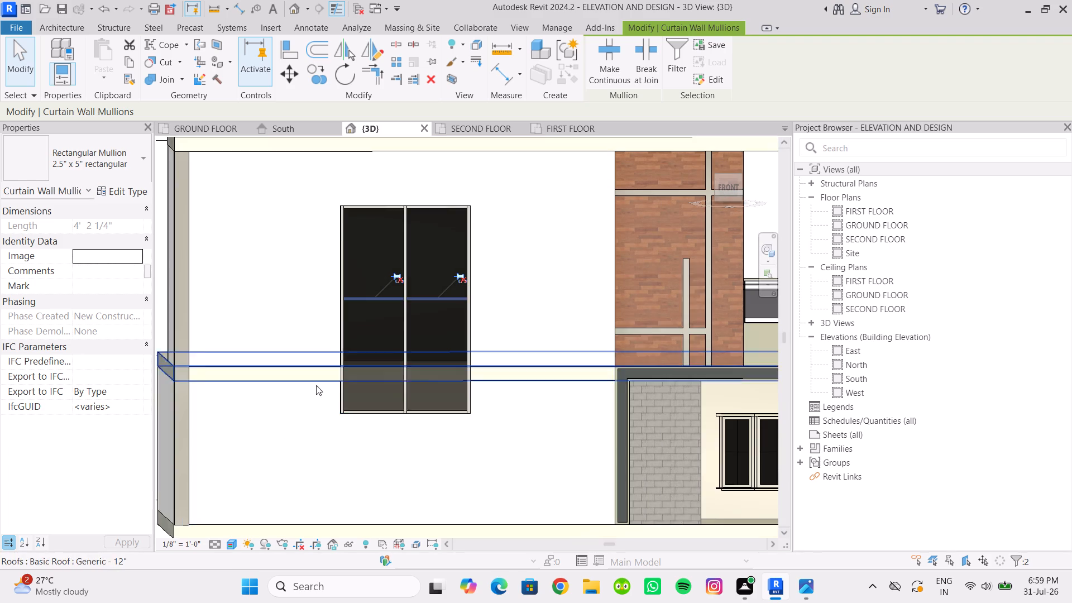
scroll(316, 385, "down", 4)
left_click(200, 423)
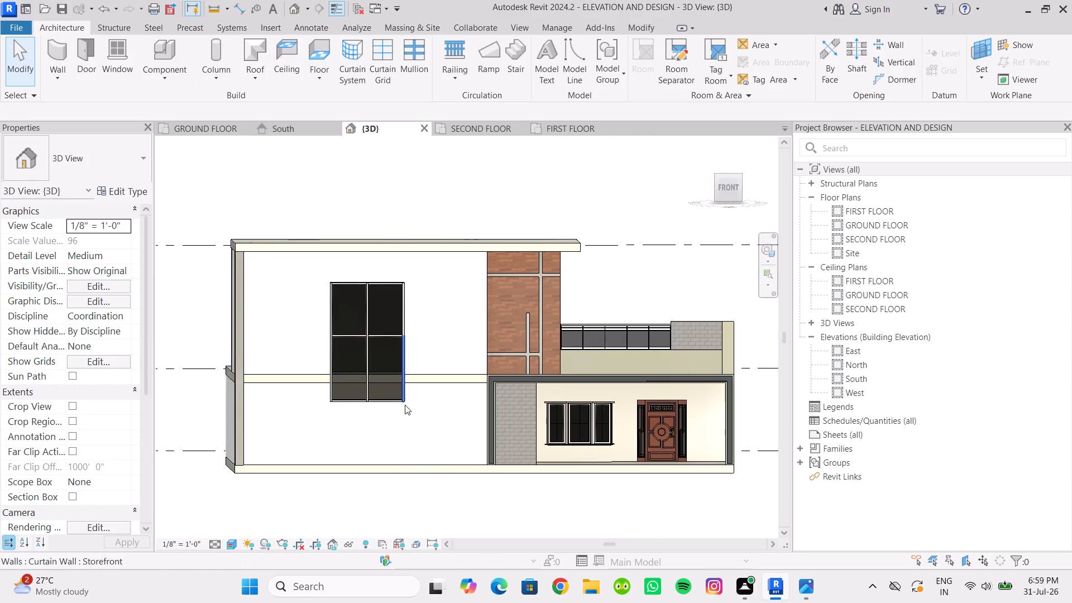
Raise the Storefront curtain wall's bottom edge to a base offset of about -0' 8.6" and its top edge to about 15' 8.6" unconnected height.
scroll(402, 342, "up", 4)
left_click(393, 351)
scroll(357, 440, "up", 3)
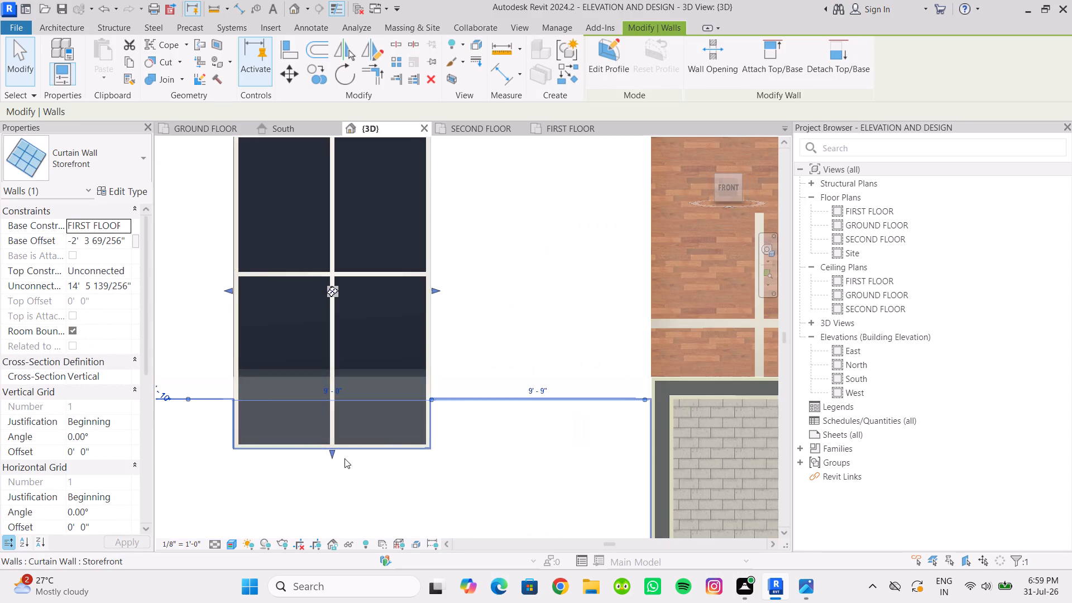
left_click_drag(333, 456, 334, 415)
scroll(359, 426, "down", 4)
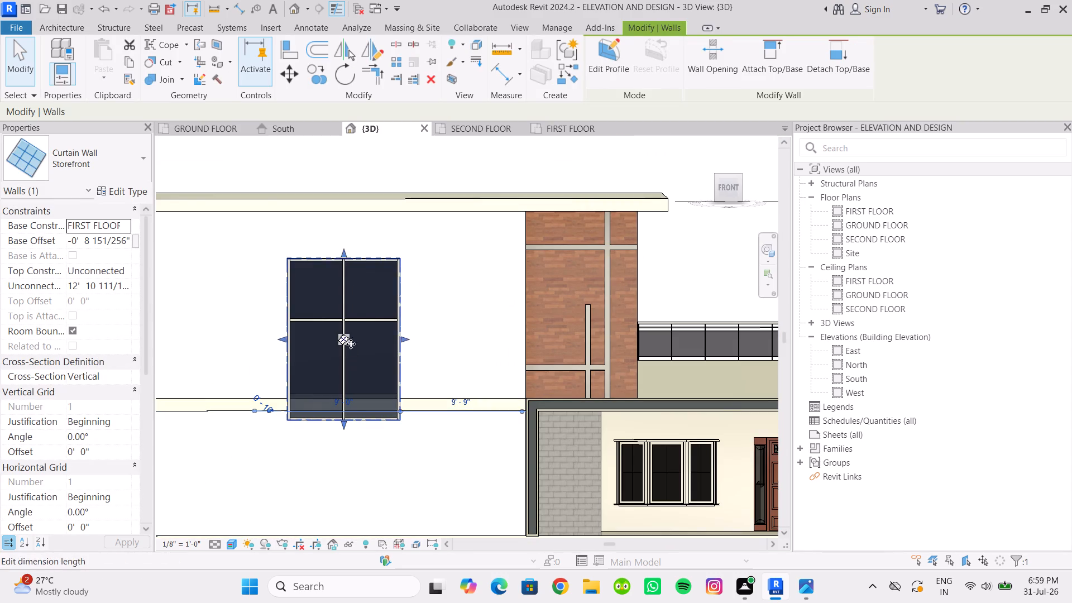
left_click_drag(344, 254, 351, 222)
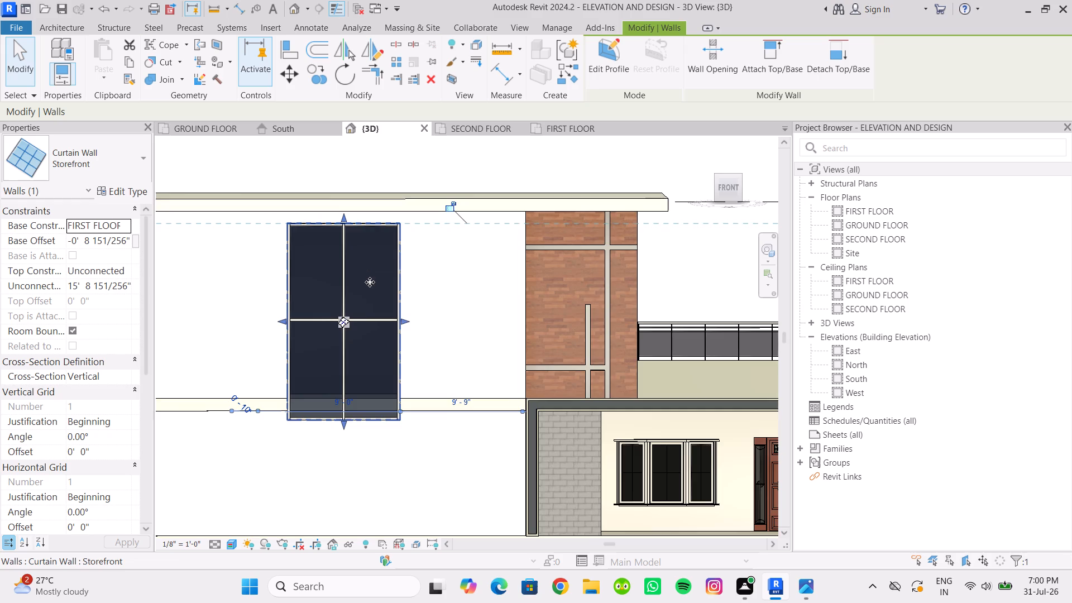
scroll(375, 298, "down", 4)
scroll(385, 403, "up", 2)
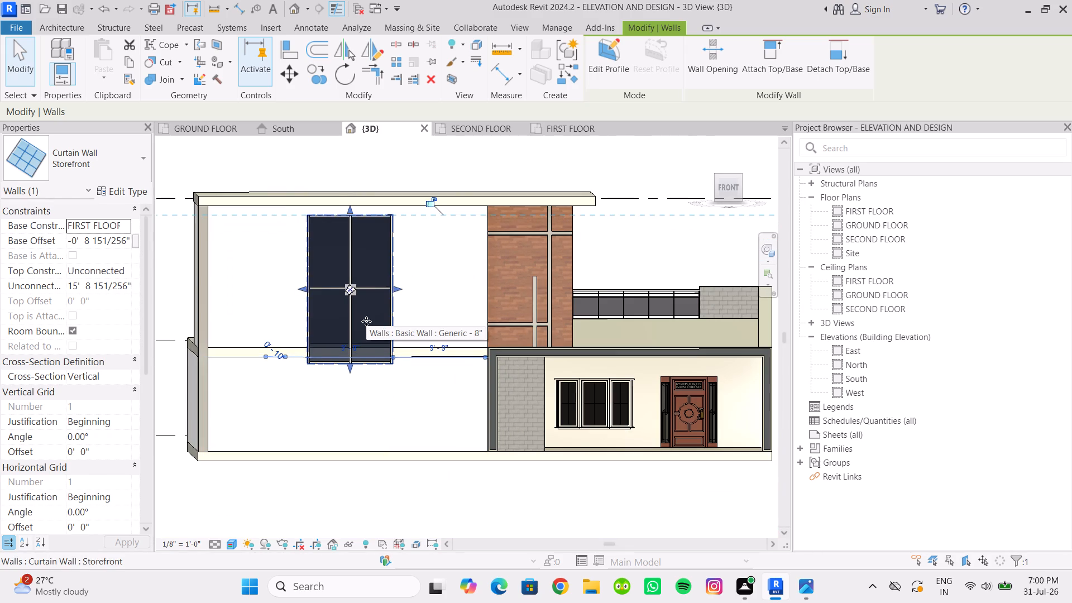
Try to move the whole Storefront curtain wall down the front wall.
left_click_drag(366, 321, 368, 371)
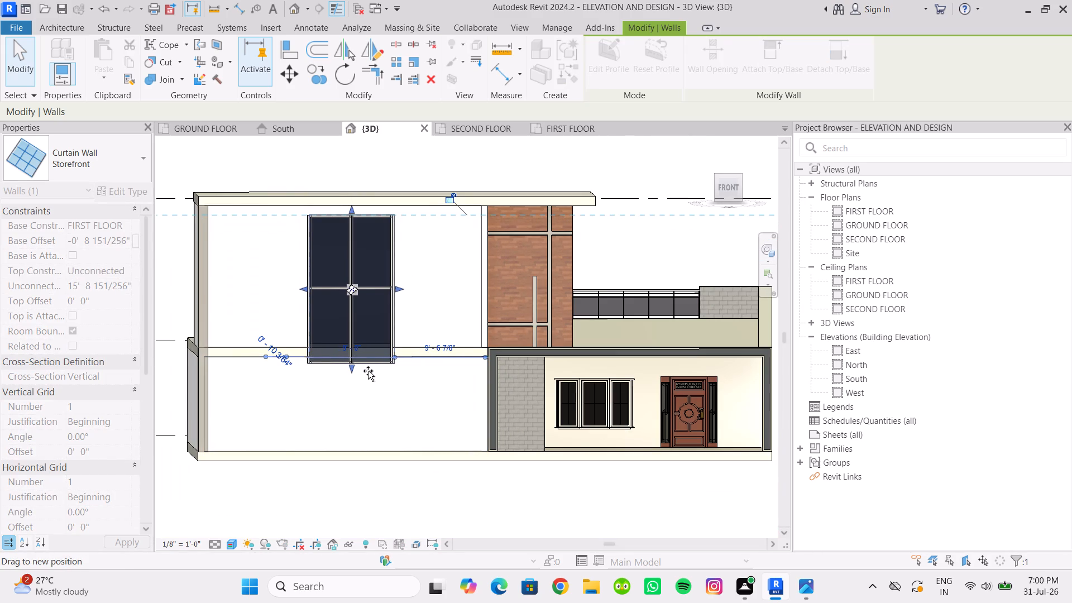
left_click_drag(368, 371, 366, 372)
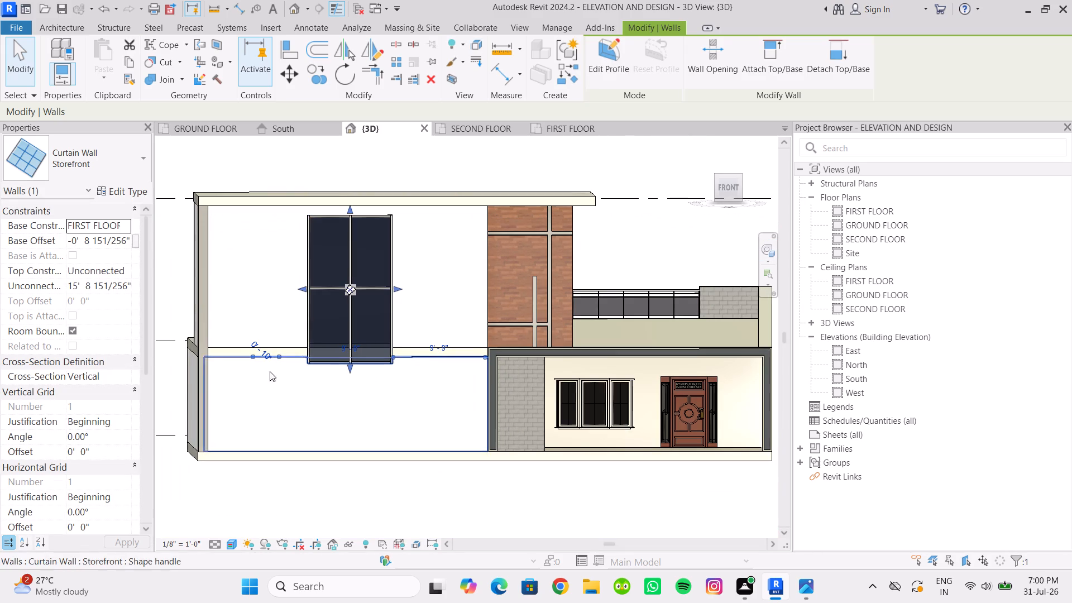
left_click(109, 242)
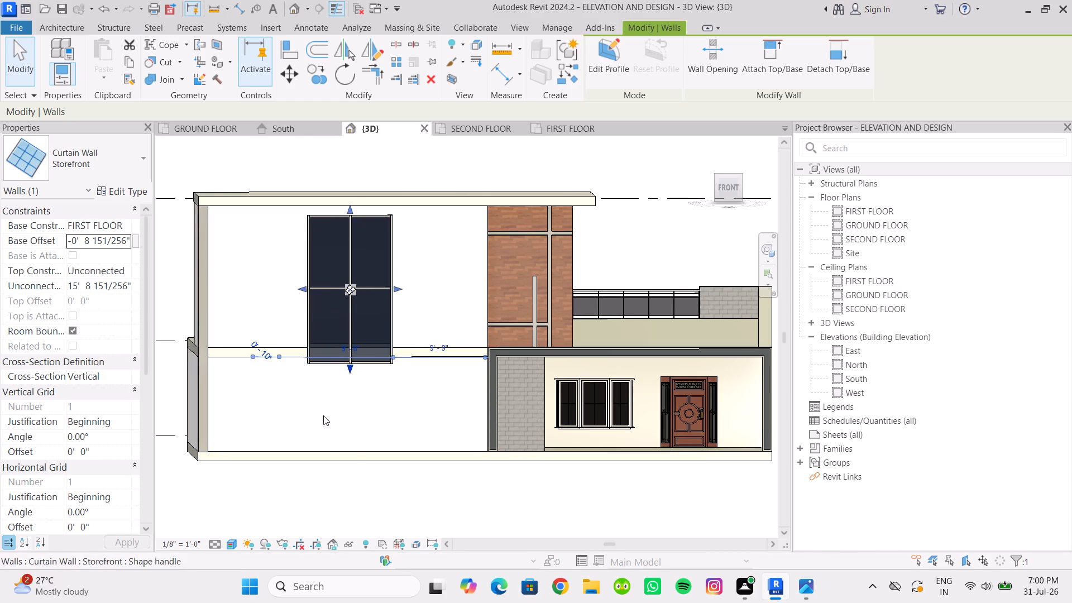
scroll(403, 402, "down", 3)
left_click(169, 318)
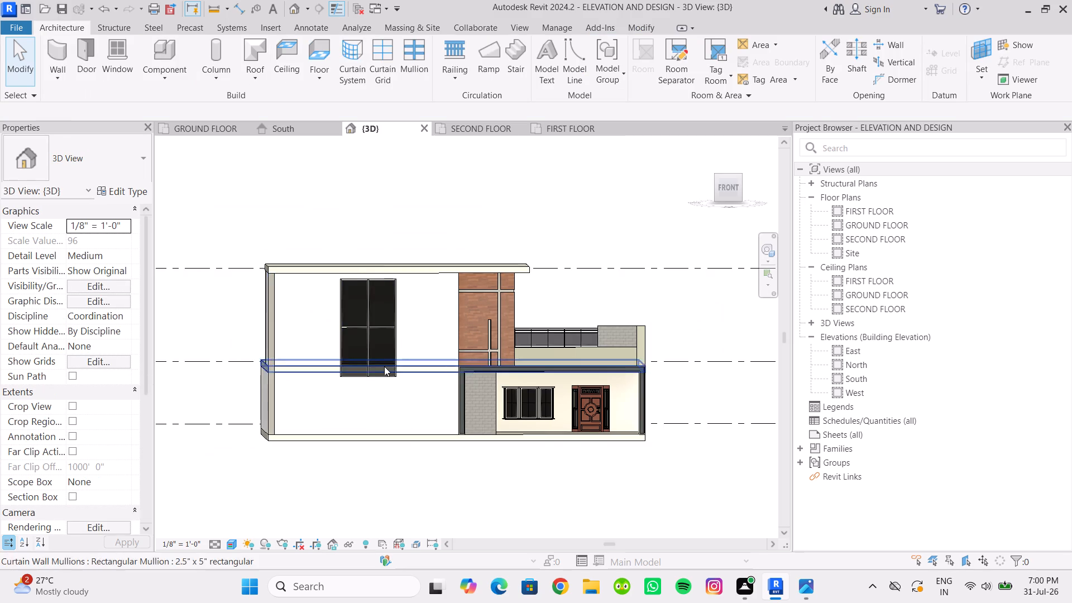
Review the proportions of the raised Storefront curtain wall against the whole front facade.
scroll(384, 370, "up", 3)
scroll(395, 376, "down", 6)
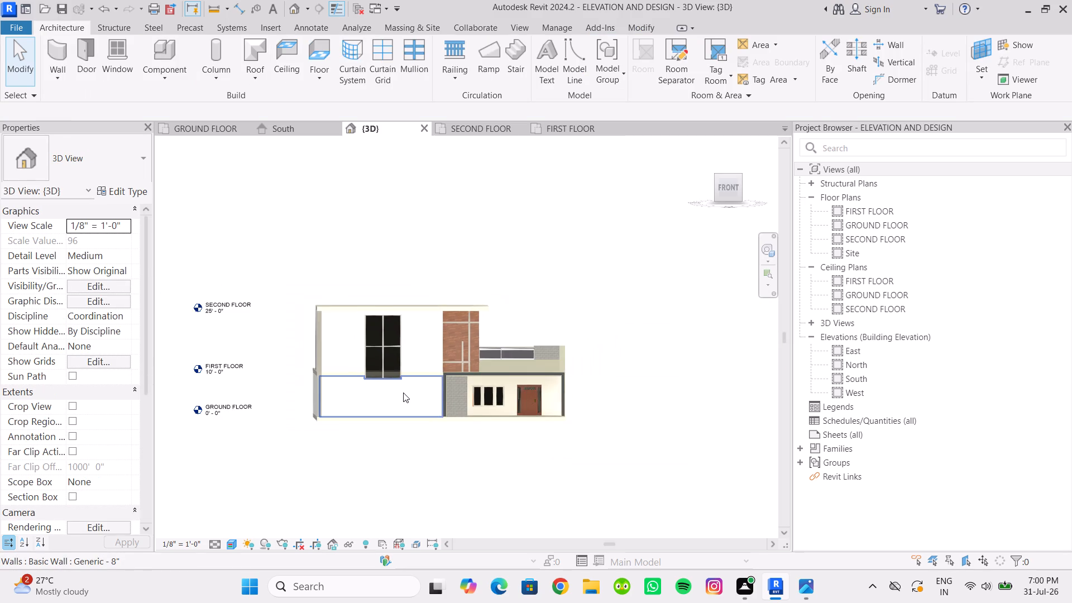
scroll(402, 394, "up", 2)
scroll(402, 395, "down", 4)
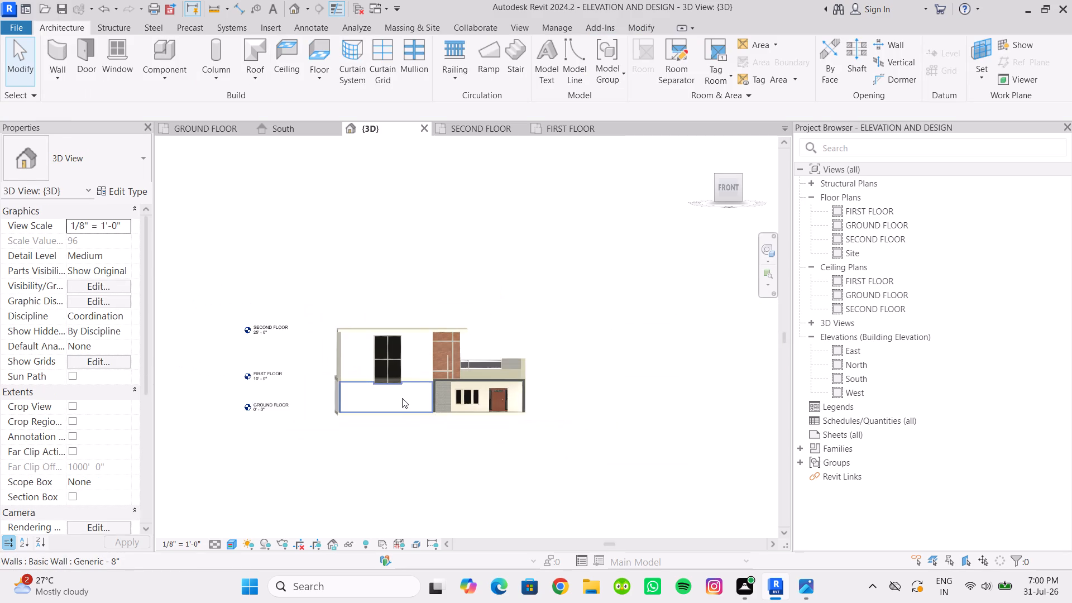
scroll(402, 398, "up", 1)
scroll(403, 400, "down", 1)
scroll(418, 387, "up", 1)
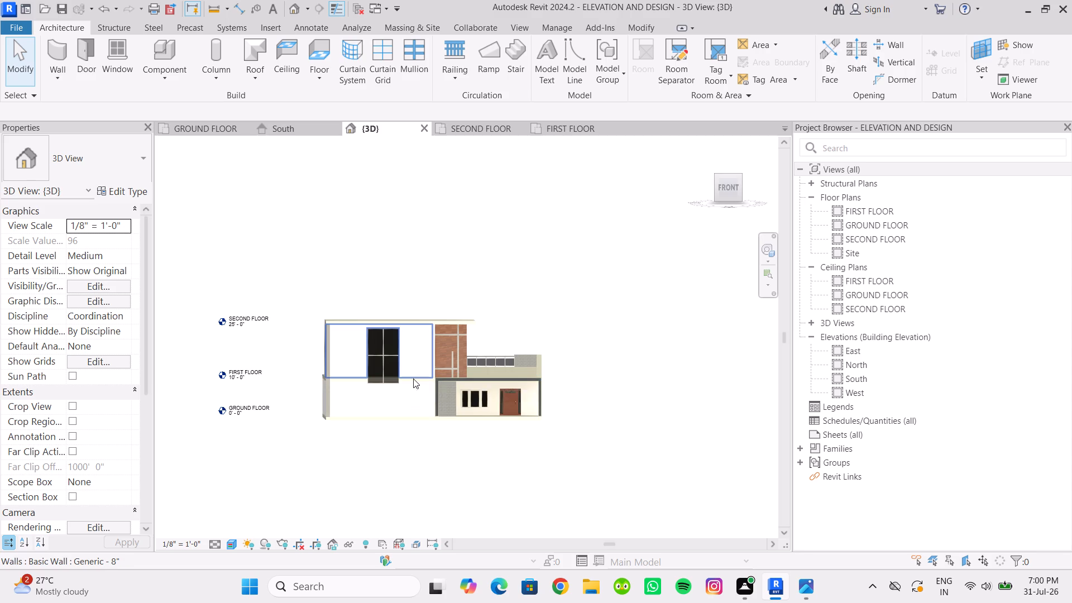
scroll(408, 374, "up", 6)
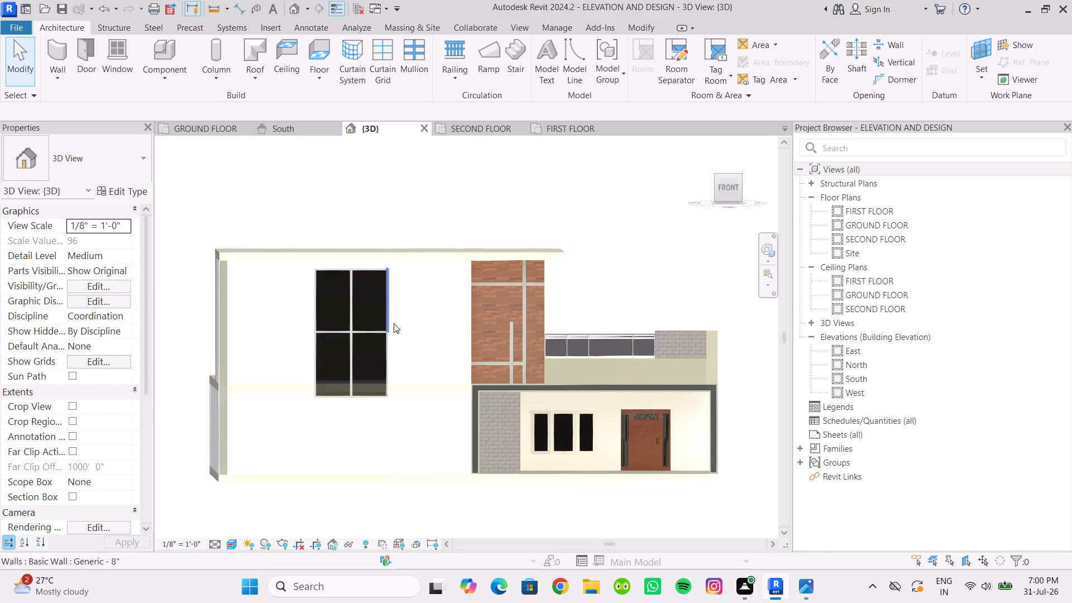
Shift the Storefront curtain wall beside the brick-clad wall by extending its near edge to the wall's end and pulling in its far edge.
left_click(391, 323)
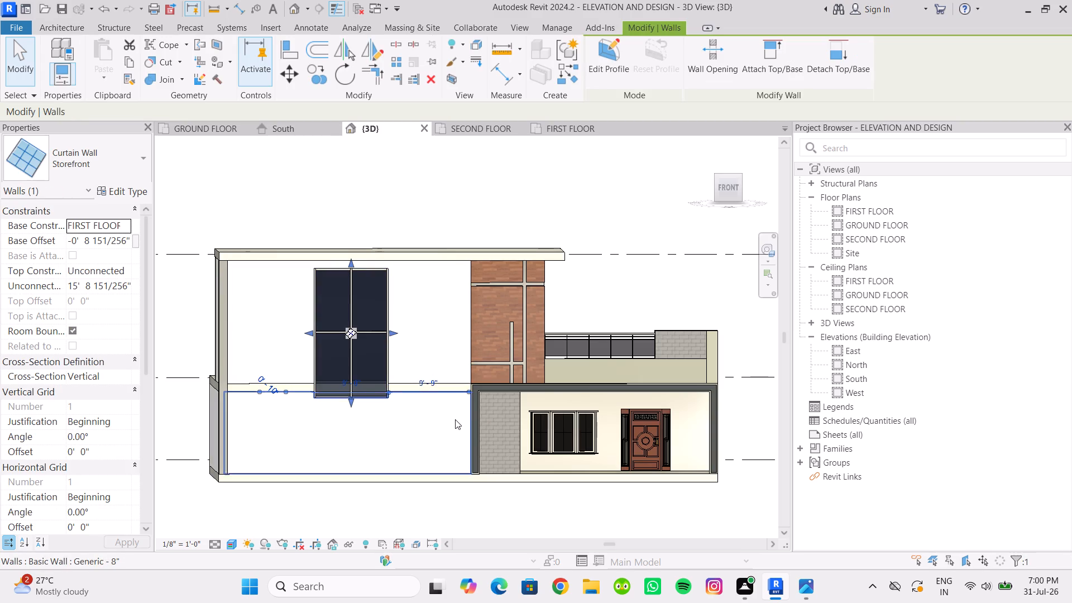
left_click_drag(395, 334, 465, 356)
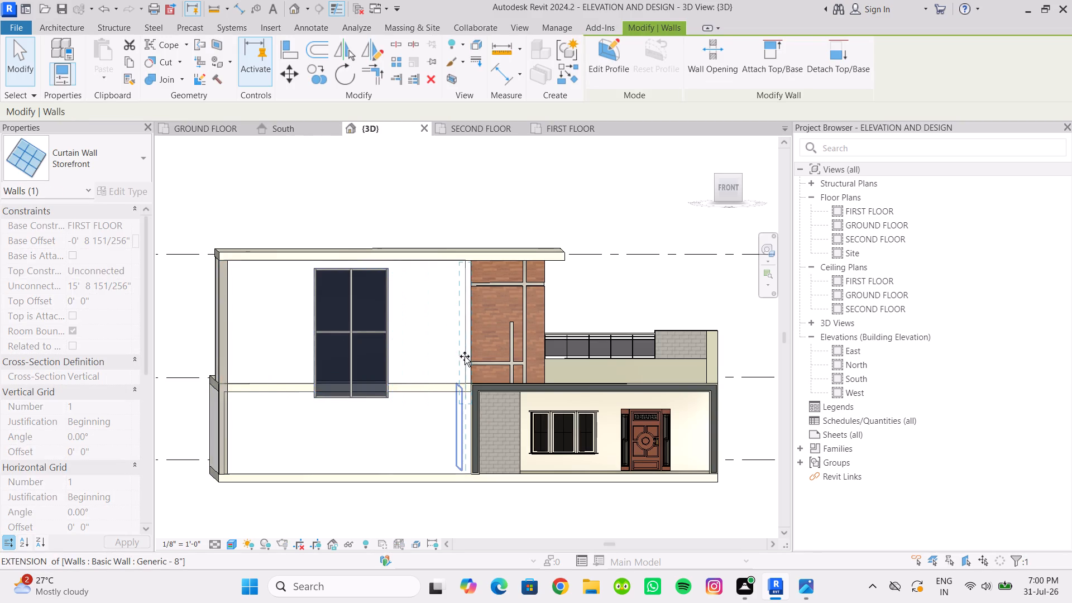
left_click_drag(465, 356, 472, 342)
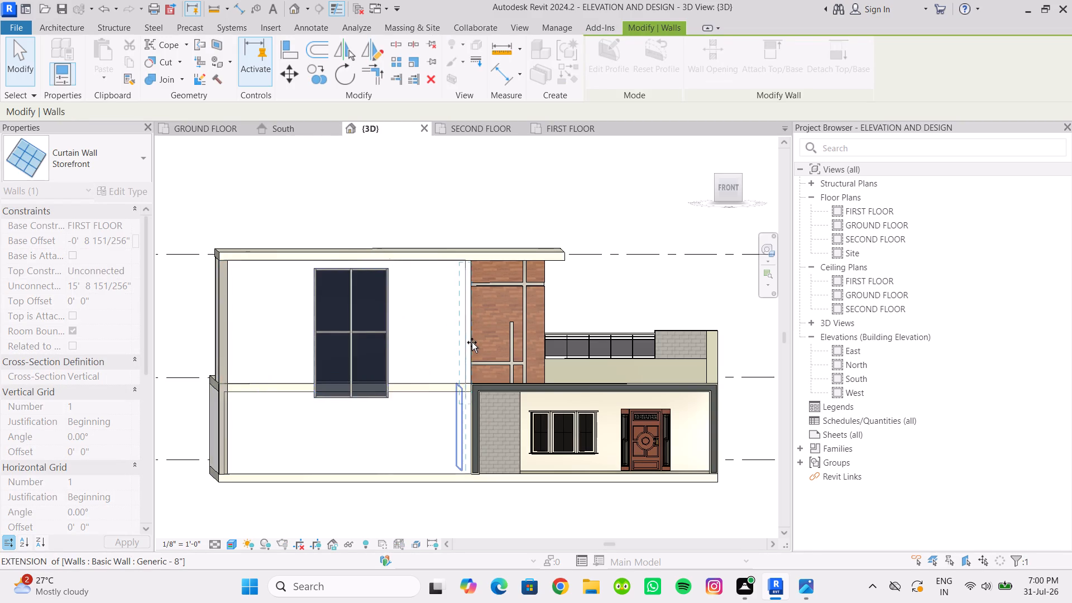
left_click_drag(472, 342, 468, 341)
left_click_drag(310, 333, 336, 341)
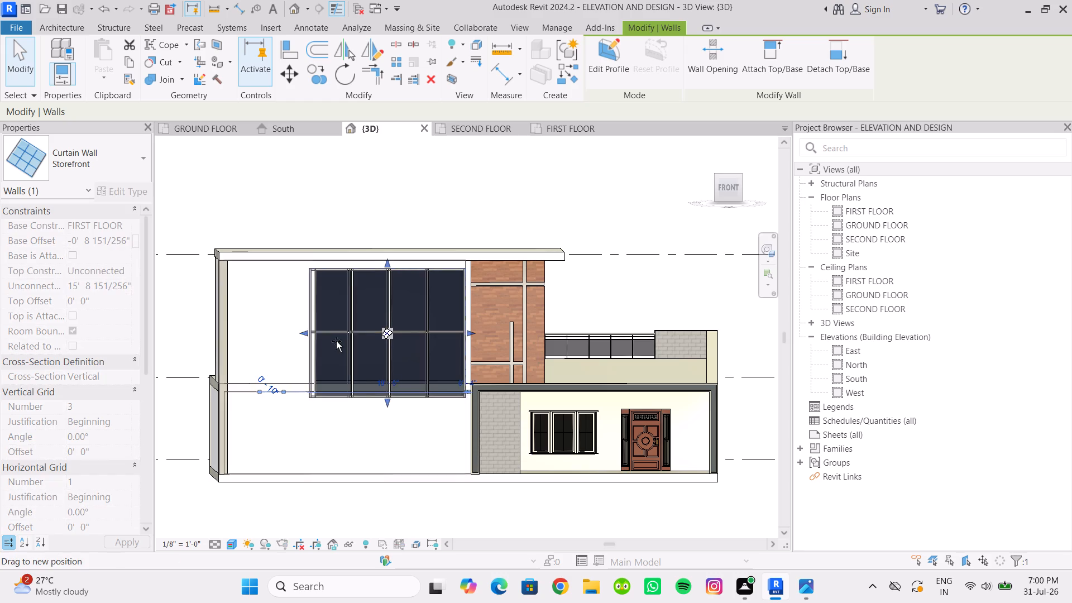
left_click_drag(336, 341, 400, 350)
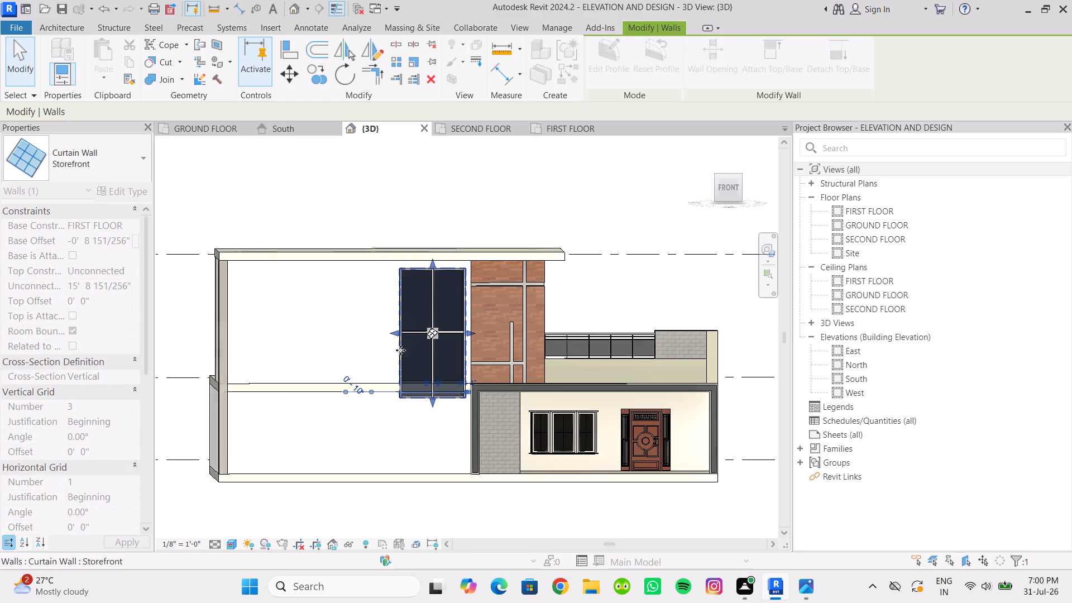
left_click(366, 205)
scroll(415, 212, "down", 2)
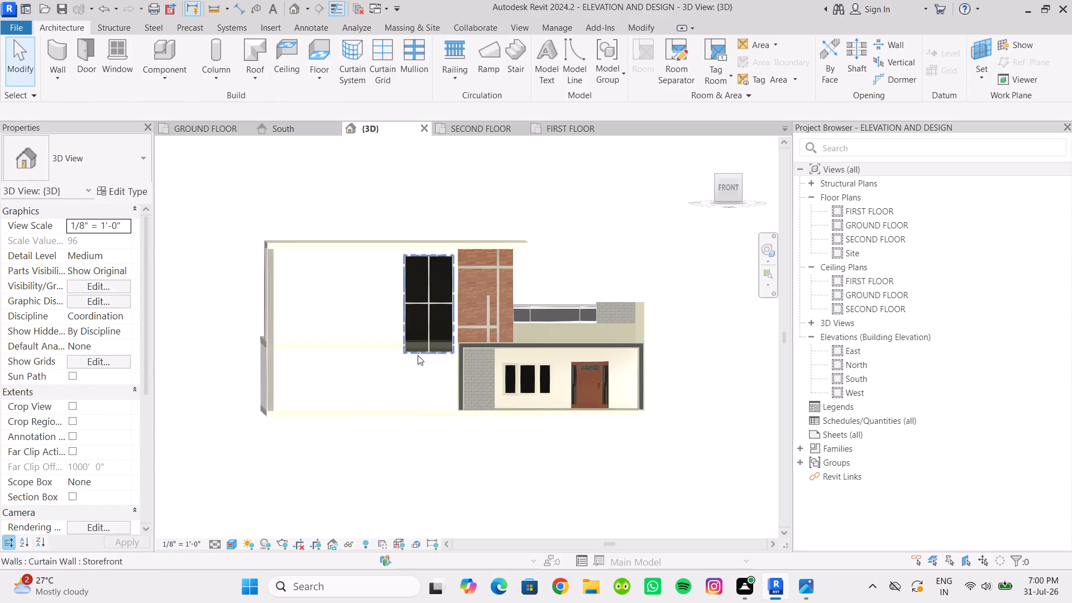
Raise the Storefront curtain wall's bottom edge above the first-floor slab, to a base offset of about 1' 3.8".
scroll(429, 429, "up", 2)
middle_click_drag(424, 351, 432, 426)
scroll(434, 427, "up", 3)
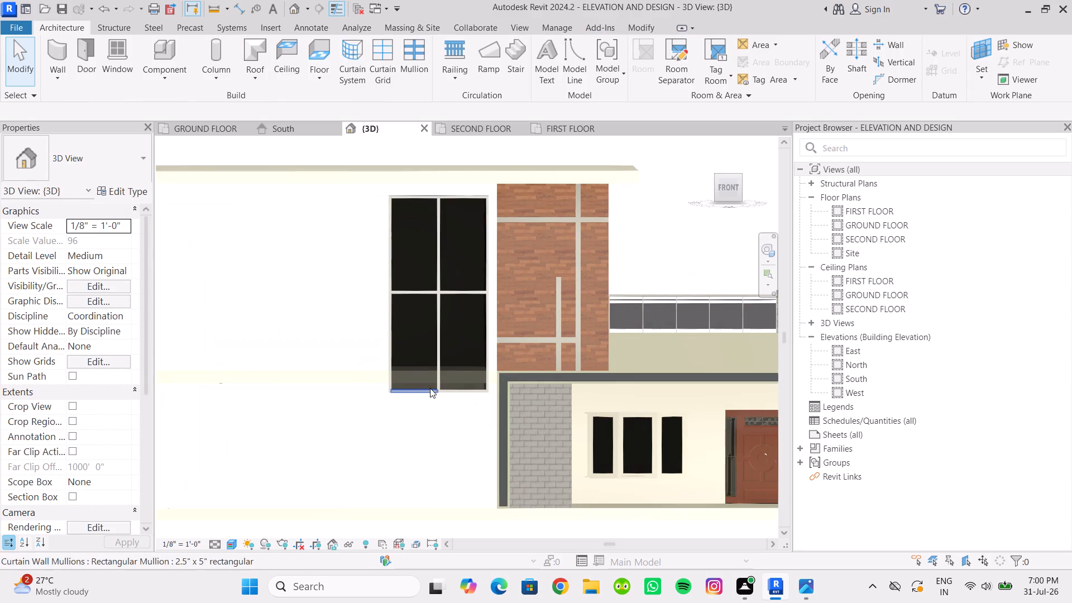
left_click(450, 395)
left_click_drag(437, 398, 440, 368)
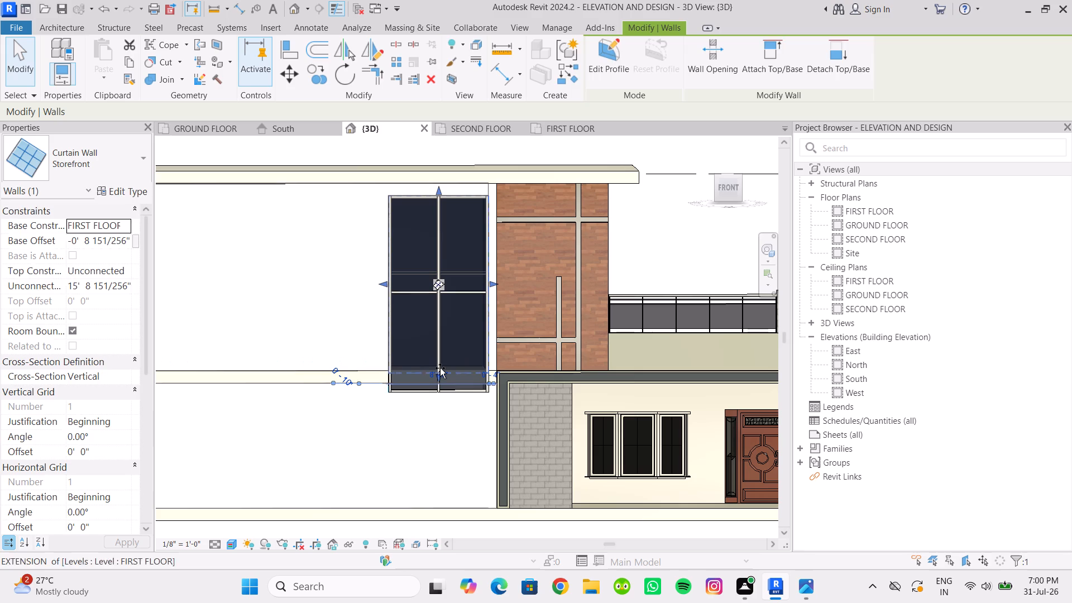
left_click_drag(440, 368, 440, 367)
scroll(443, 403, "down", 4)
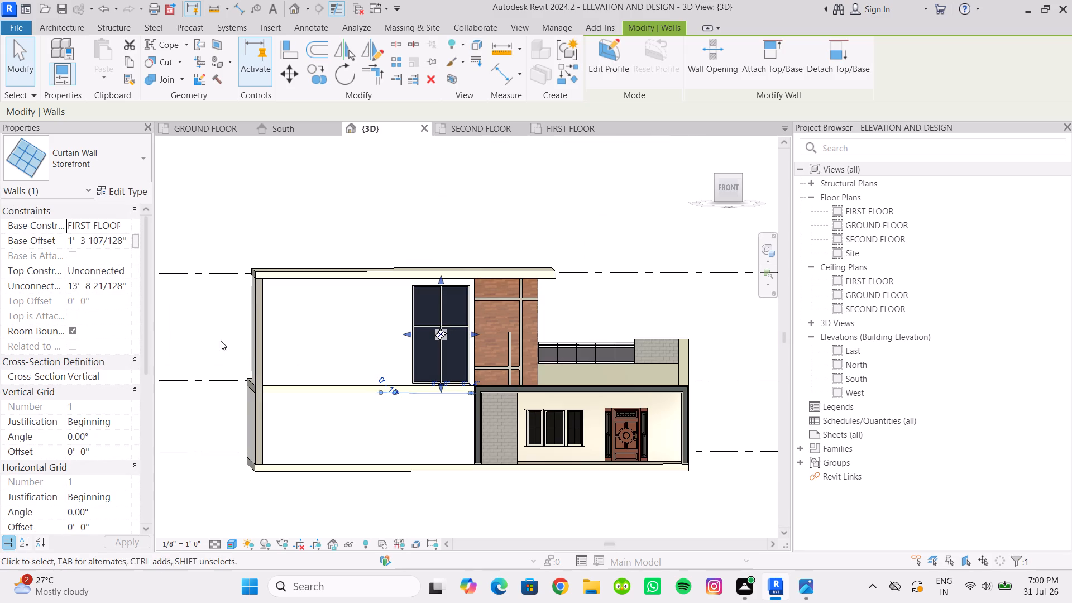
left_click(206, 331)
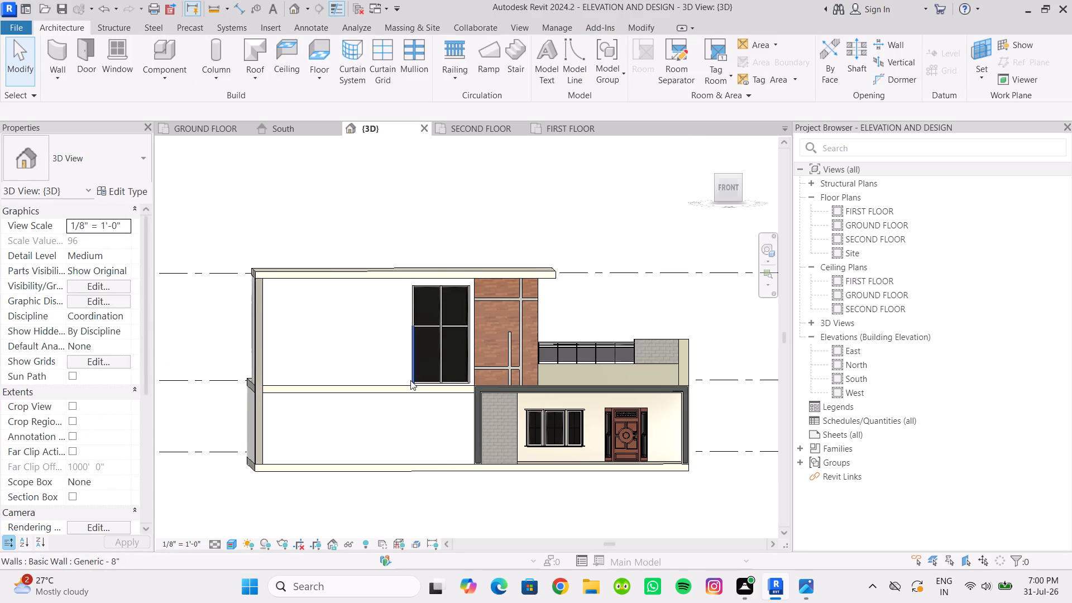
Set the Storefront curtain wall type's vertical grid spacing to 4'.
left_click(426, 386)
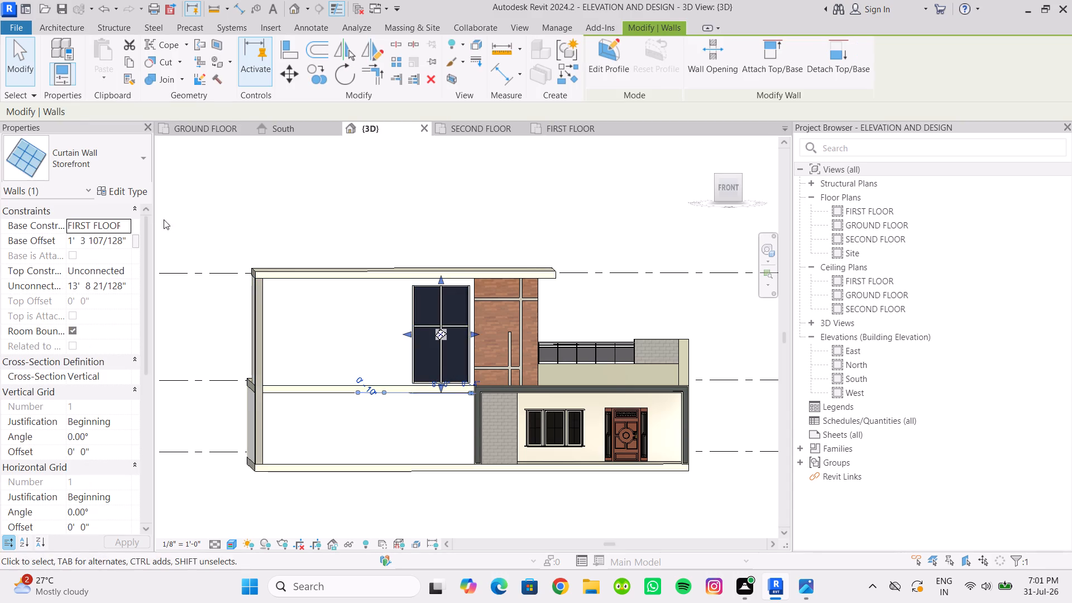
left_click(126, 190)
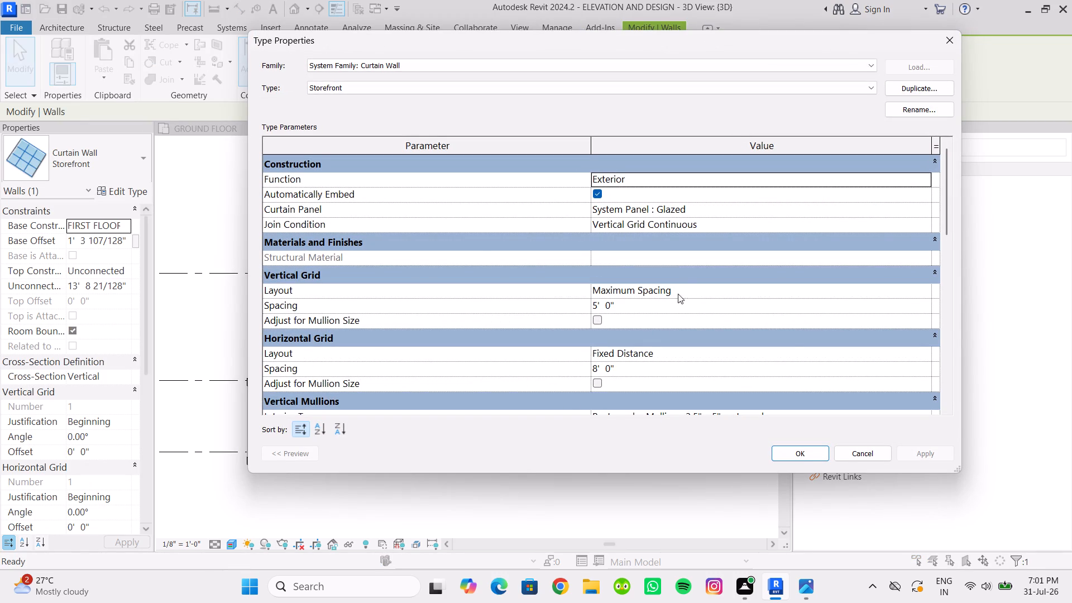
left_click(625, 303)
type("4'")
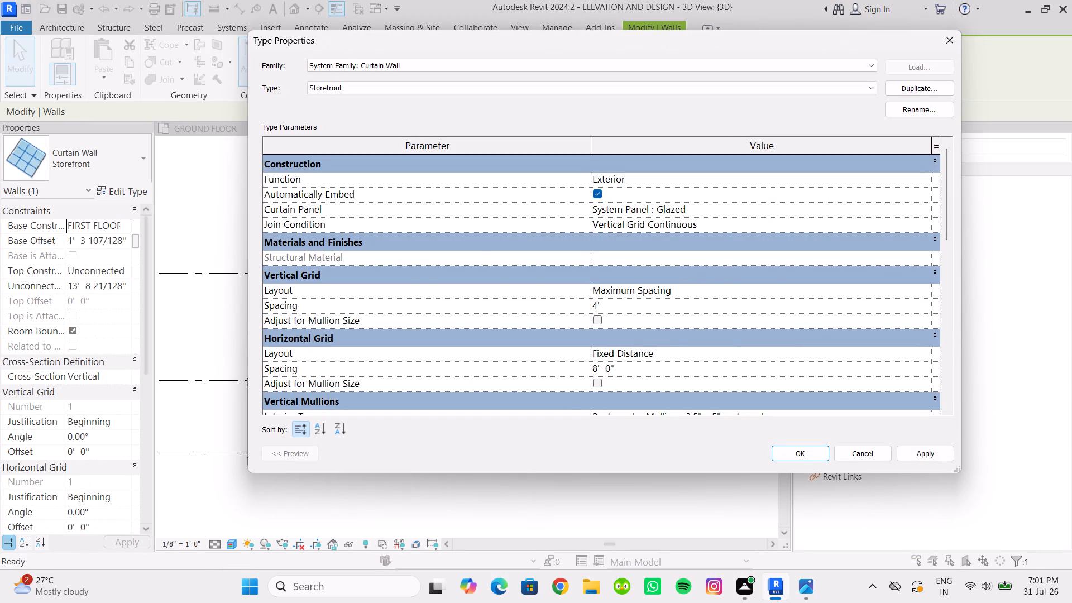
left_click(801, 454)
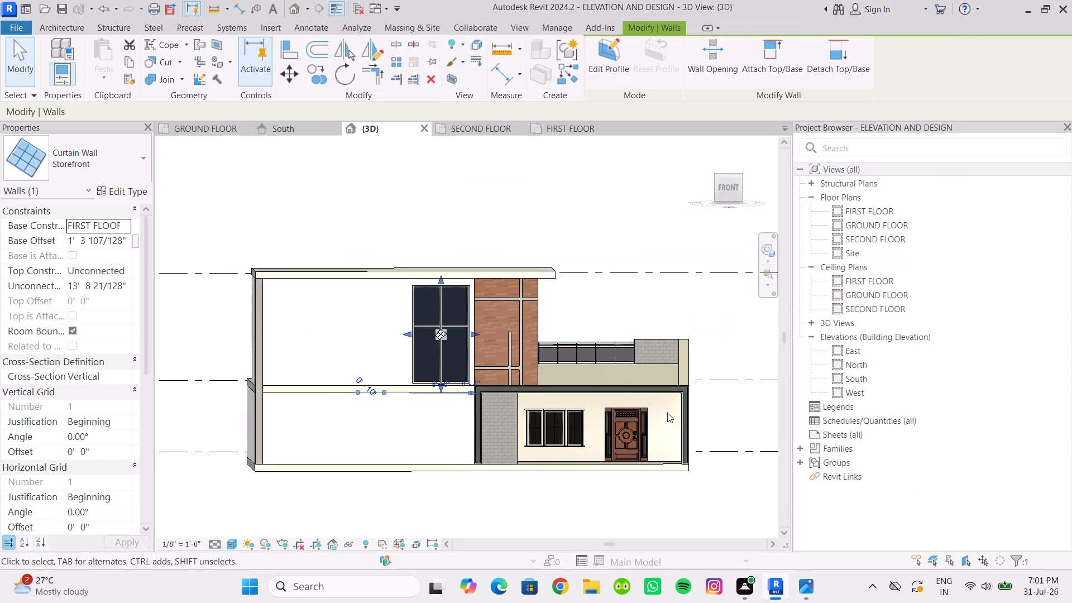
scroll(439, 371, "up", 3)
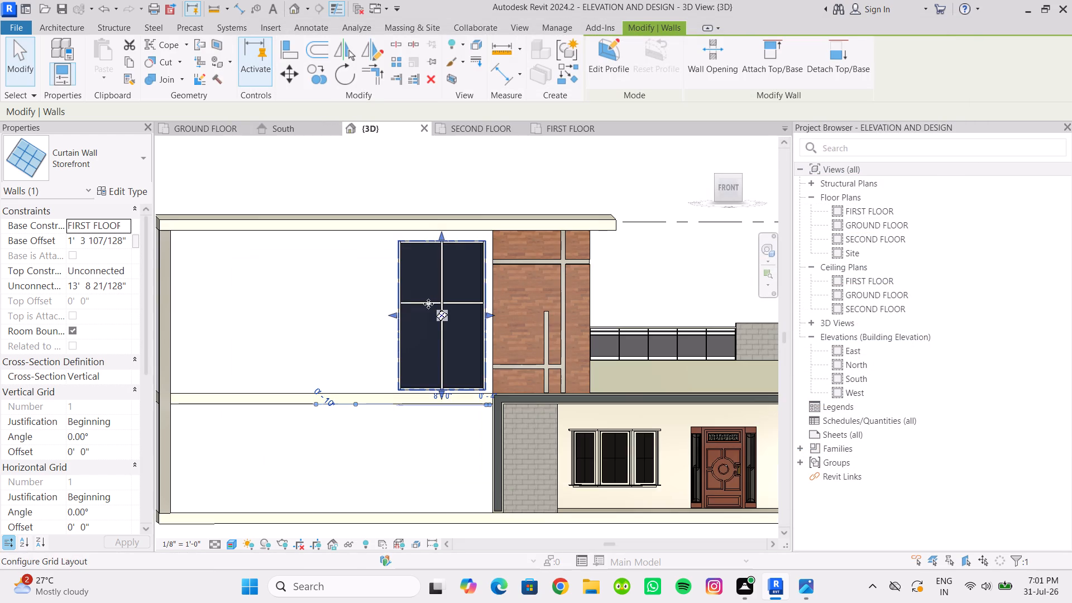
left_click(409, 180)
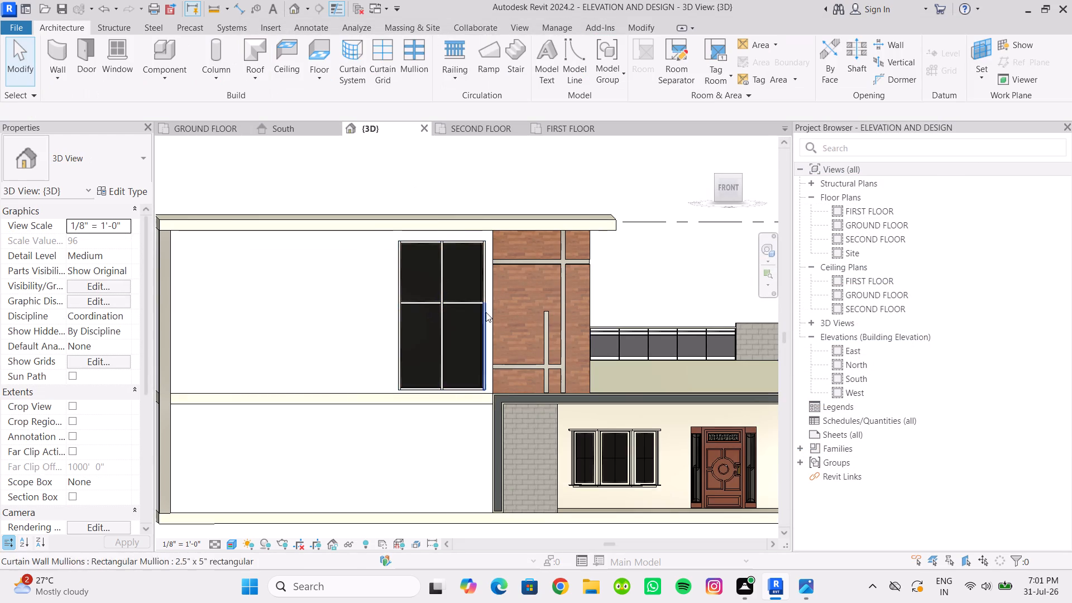
Lower the Storefront curtain wall's top edge to leave a deeper band of wall below the roof slab.
scroll(508, 329, "down", 3)
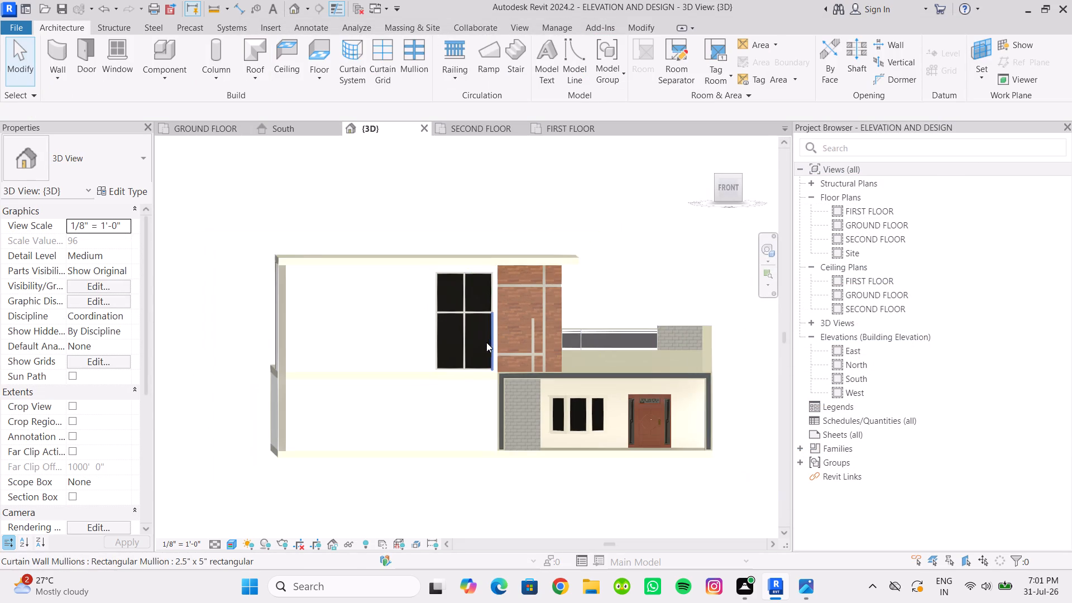
scroll(467, 355, "up", 1)
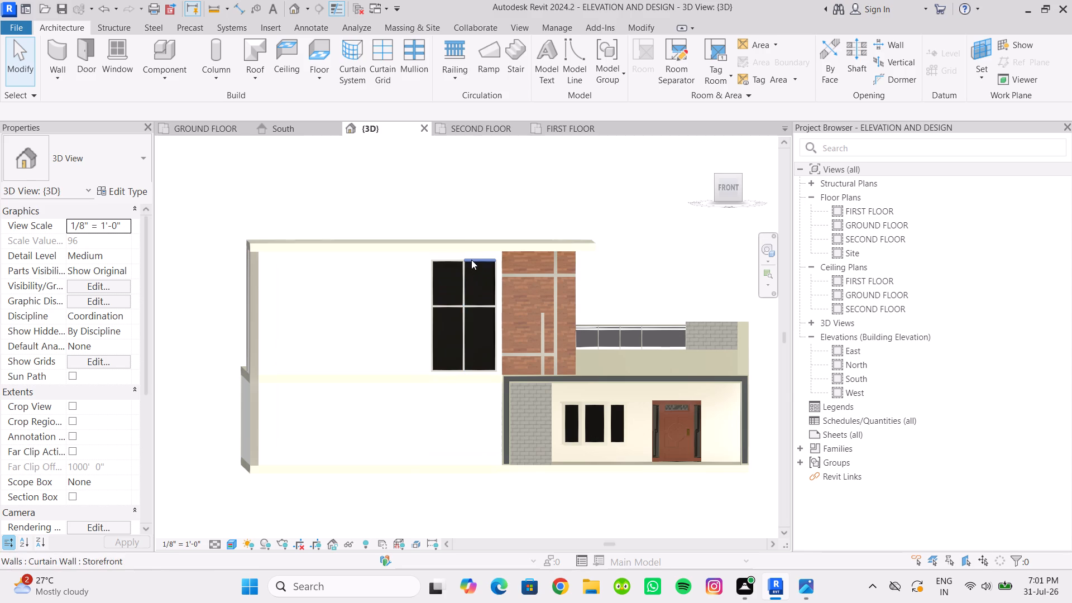
scroll(475, 263, "up", 3)
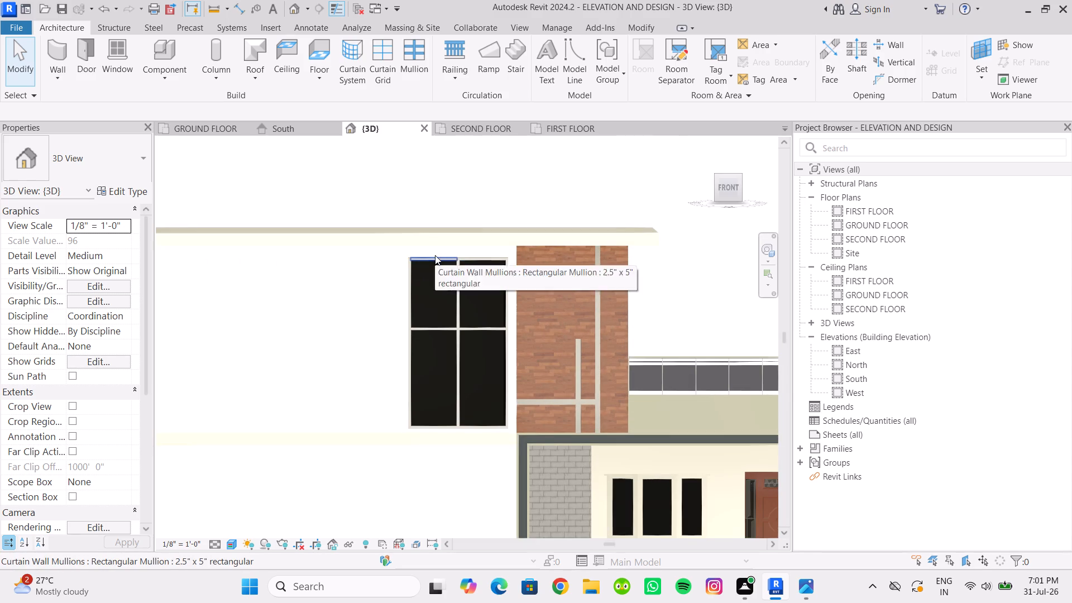
left_click(414, 275)
left_click_drag(457, 252, 458, 273)
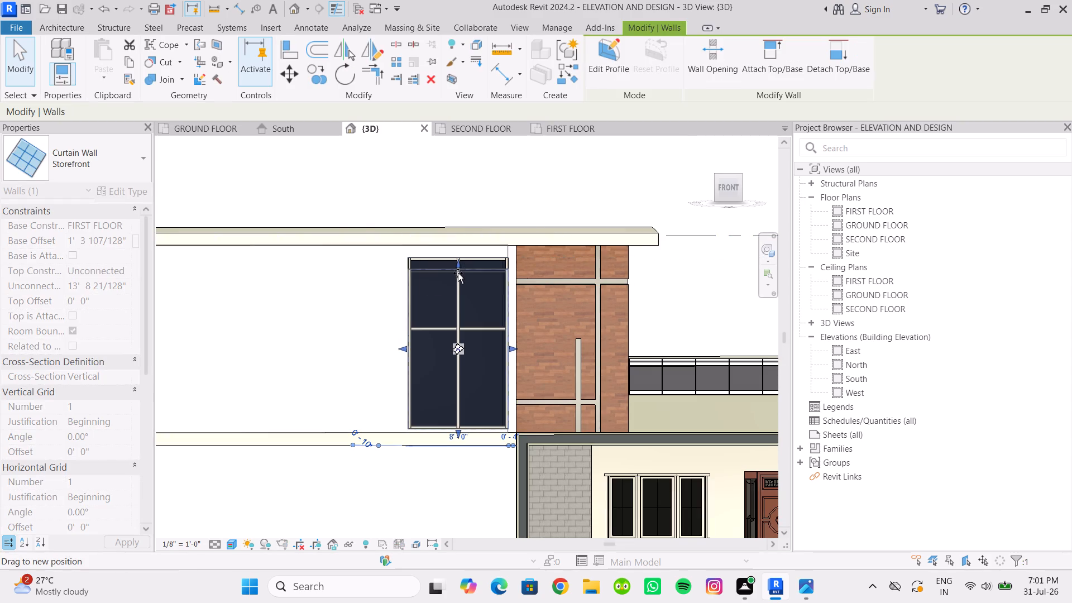
left_click_drag(458, 273, 458, 284)
left_click(445, 198)
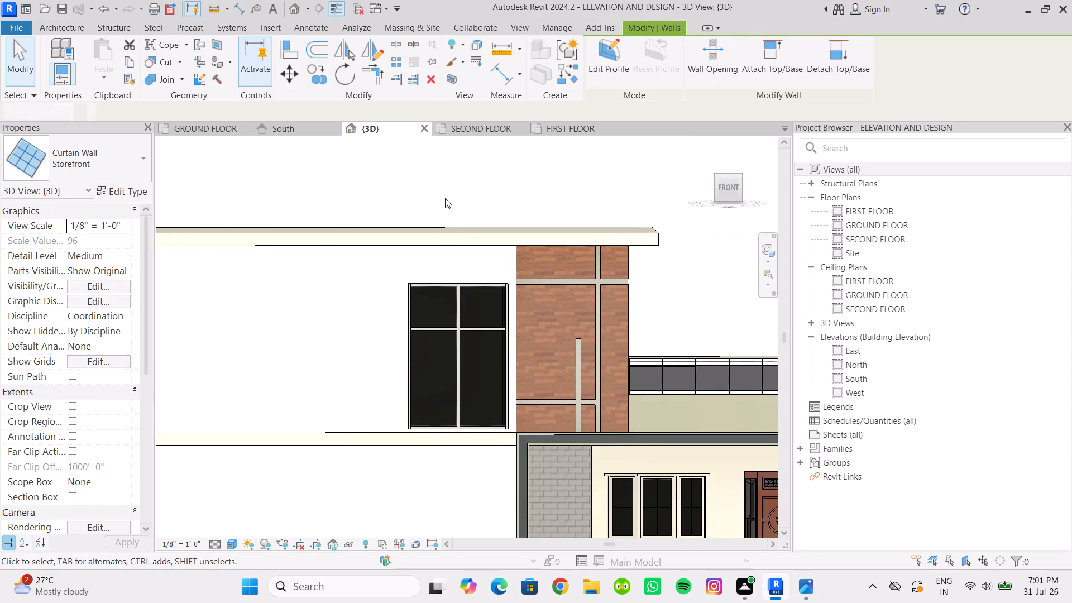
Examine the resized Storefront curtain wall's proportions and position against the whole facade, at an angle and from the front.
scroll(481, 353, "down", 3)
scroll(481, 368, "up", 3)
scroll(485, 369, "down", 3)
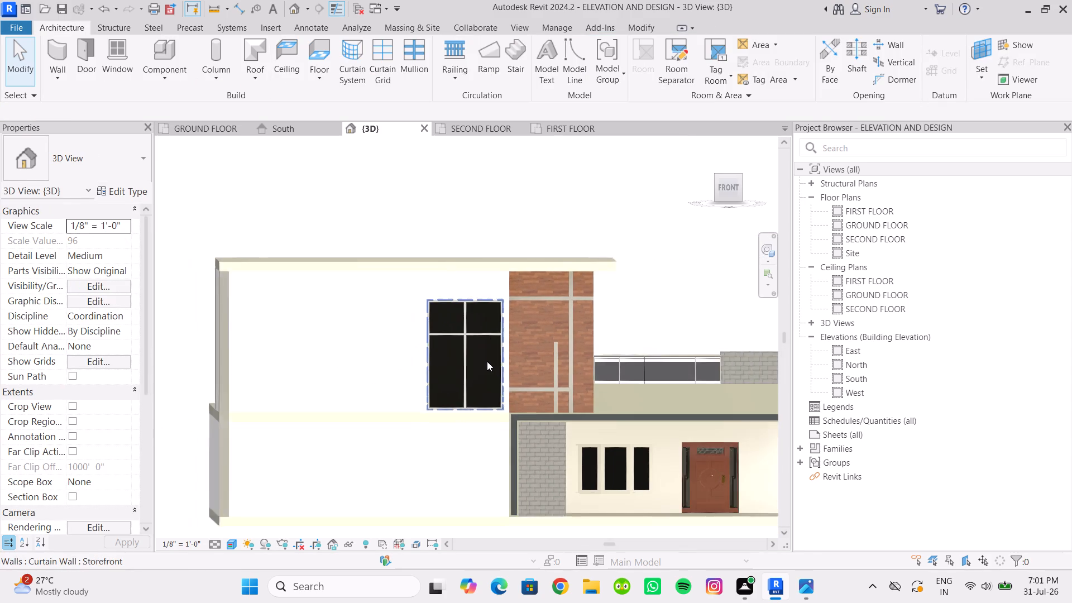
scroll(475, 365, "up", 1)
scroll(474, 365, "down", 1)
middle_click_drag(473, 366, 469, 328)
scroll(471, 328, "down", 1)
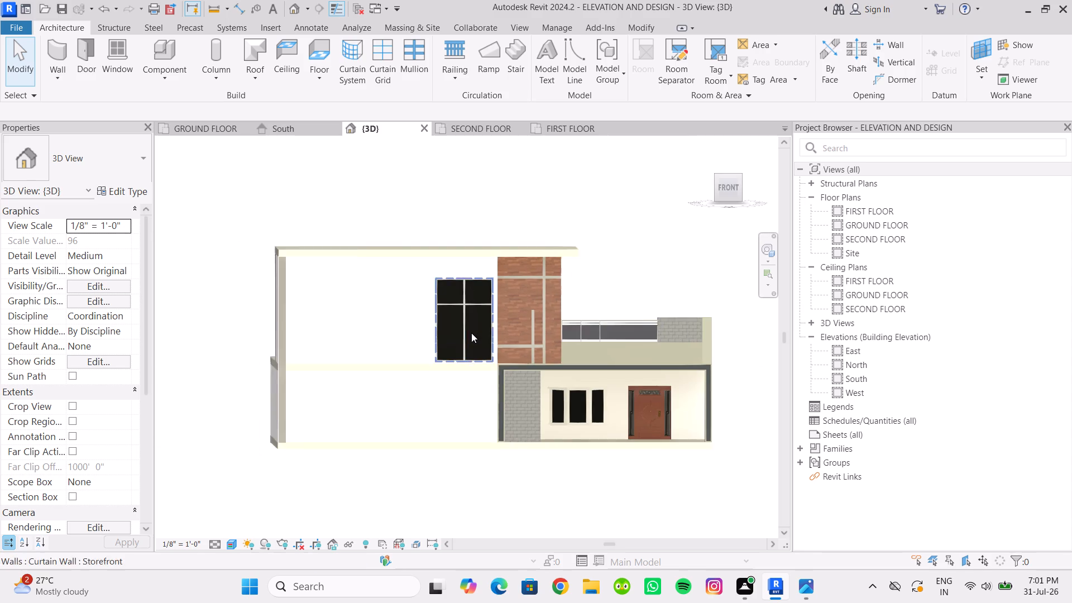
scroll(471, 342, "down", 1)
scroll(467, 346, "up", 1)
middle_click_drag(466, 349, 469, 356)
scroll(470, 359, "up", 2)
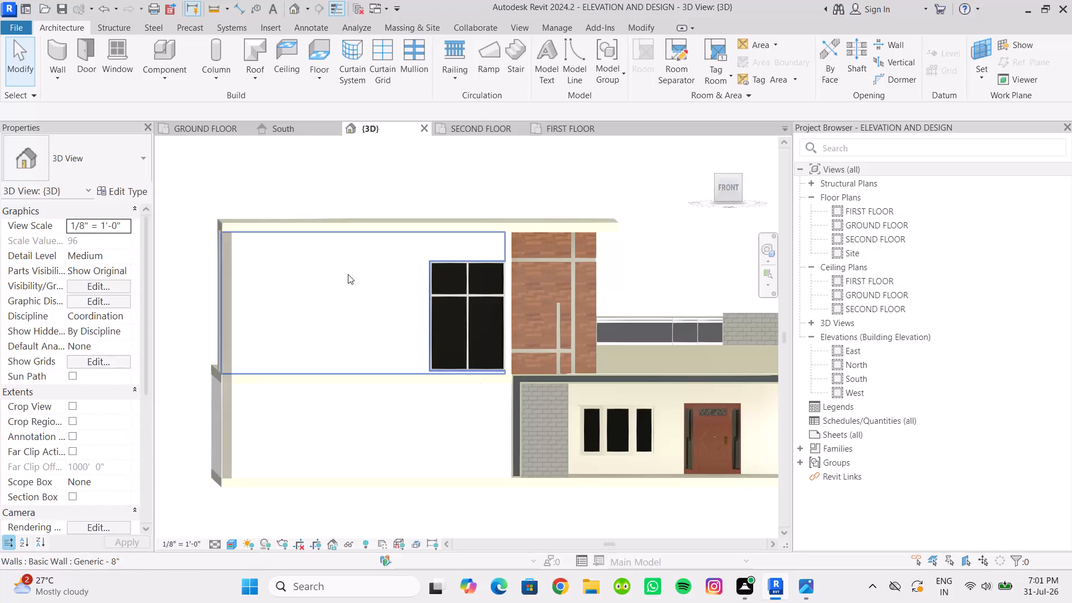
scroll(411, 385, "up", 2)
scroll(401, 387, "down", 1)
middle_click_drag(387, 391, 382, 390)
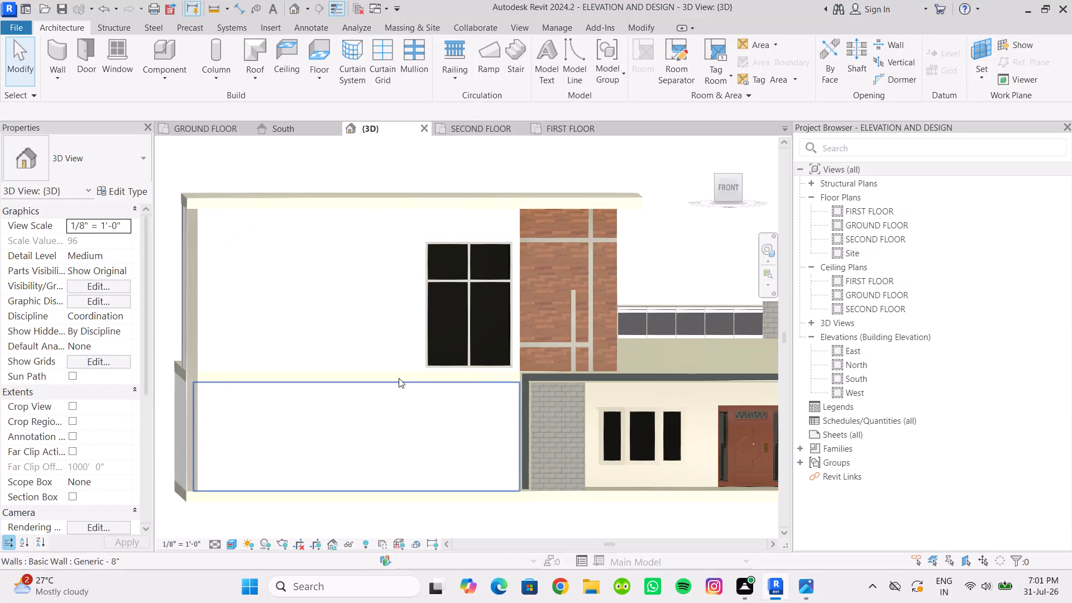
scroll(400, 377, "down", 2)
scroll(400, 377, "up", 1)
middle_click_drag(410, 404, 369, 391, "shift")
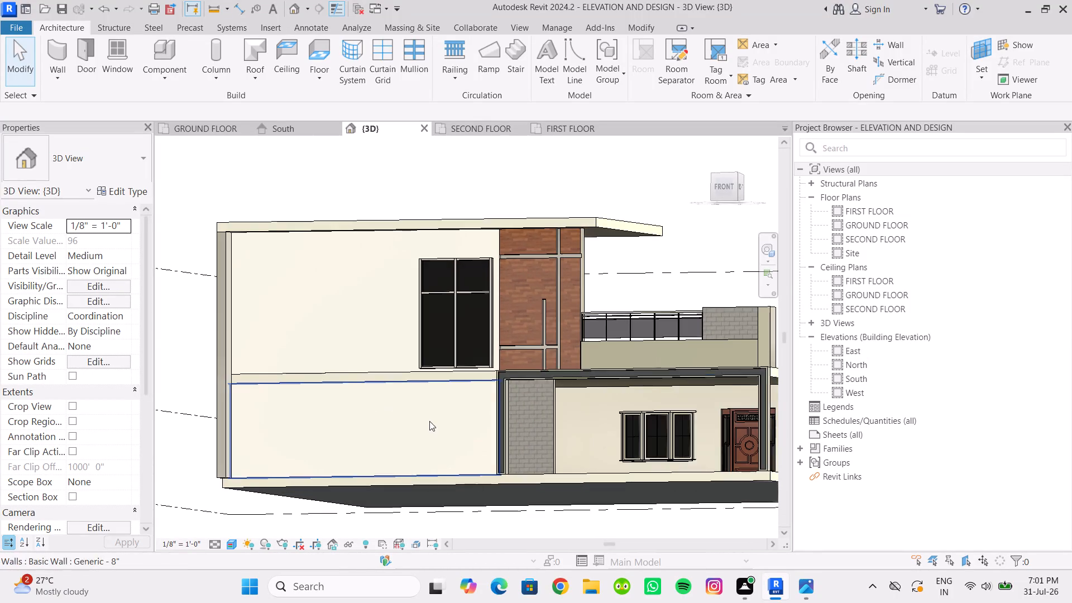
scroll(680, 442, "up", 11)
scroll(595, 433, "down", 13)
middle_click_drag(602, 460, 609, 466, "shift")
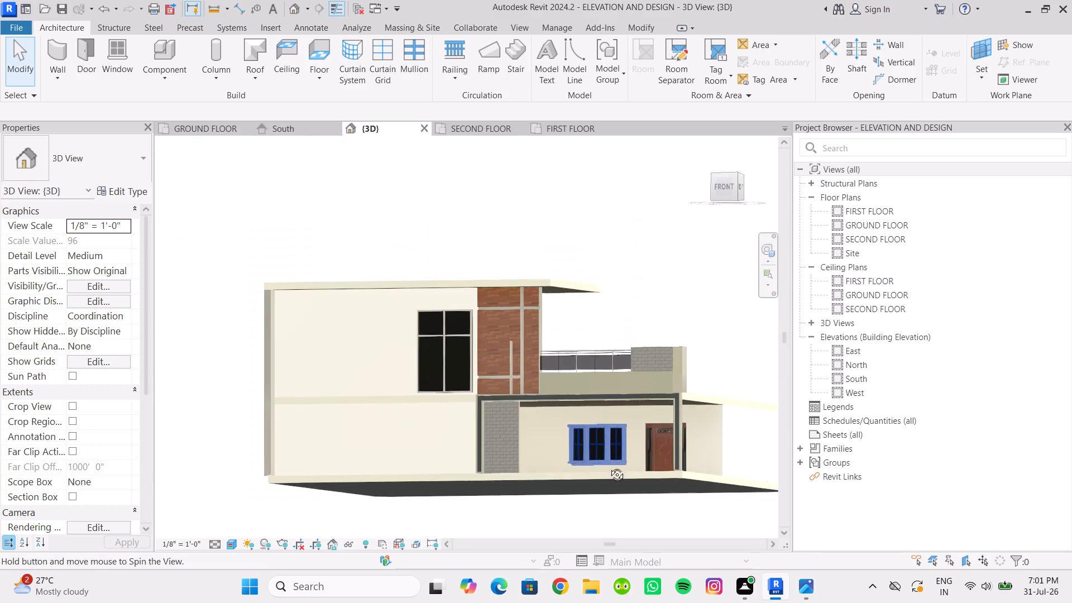
middle_click_drag(609, 466, 640, 485, "shift")
left_click(728, 188)
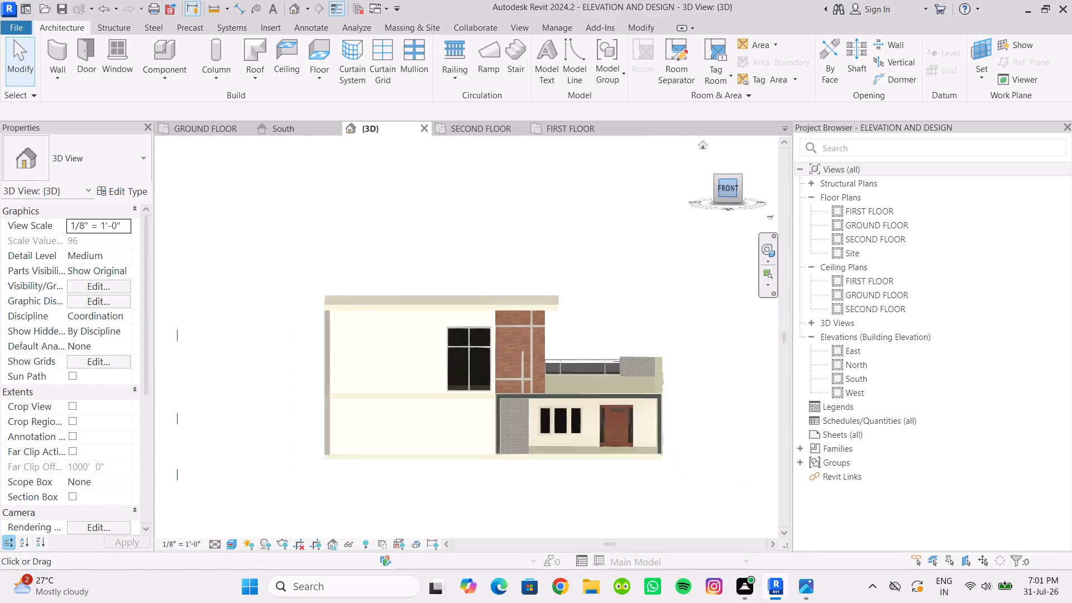
scroll(451, 317, "up", 5)
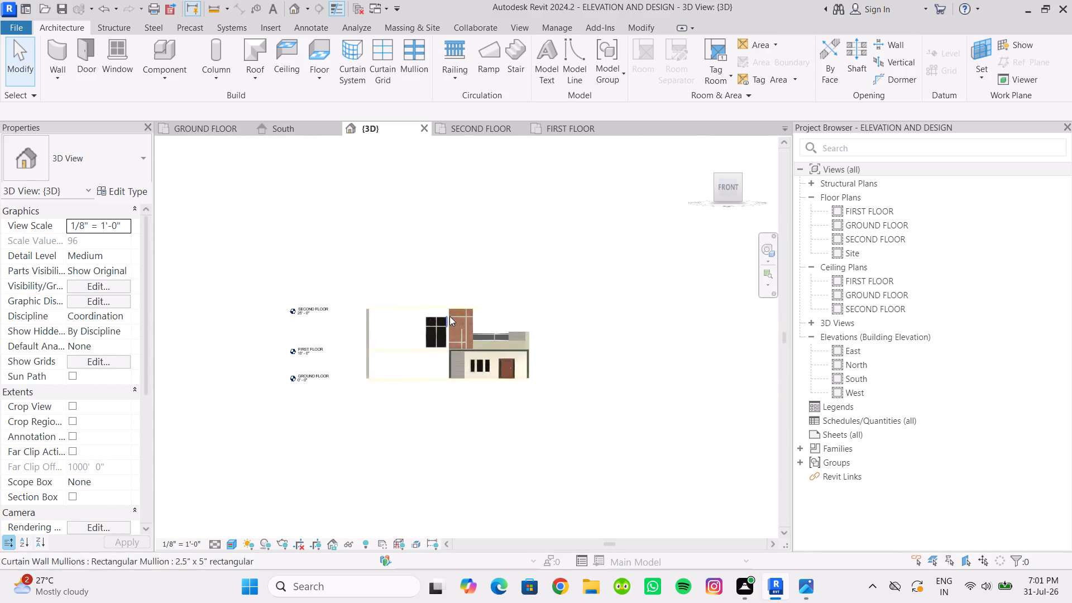
scroll(420, 352, "up", 8)
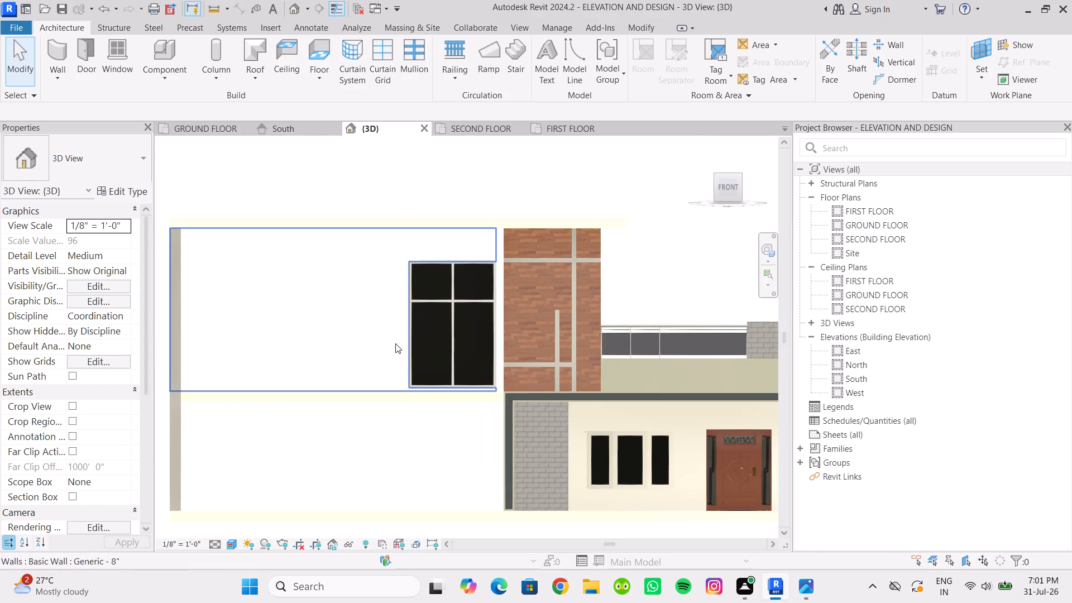
scroll(401, 346, "down", 2)
middle_click_drag(401, 346, 419, 372)
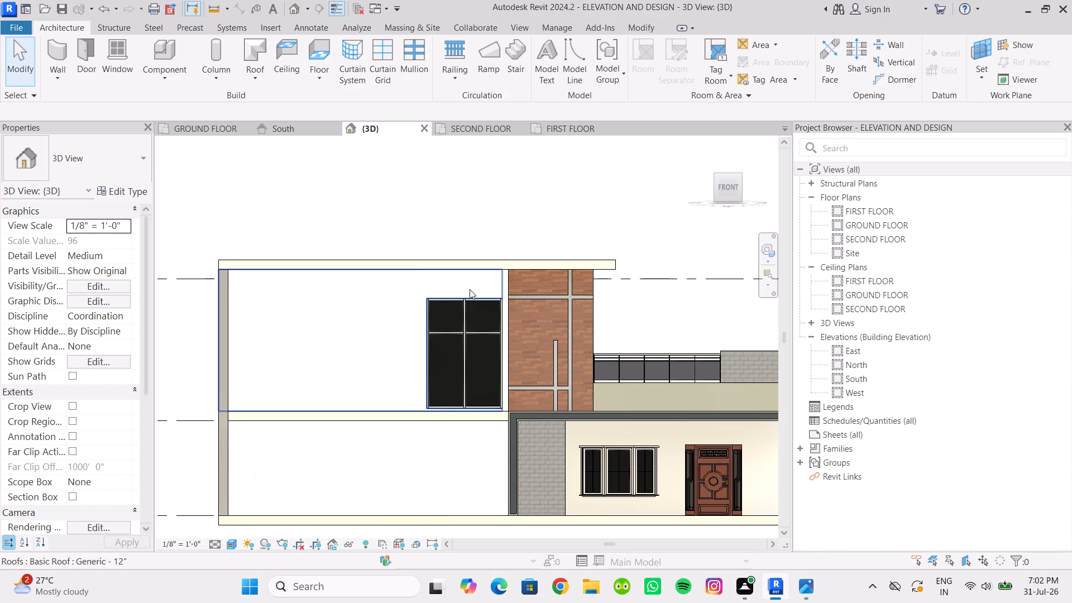
Start an in-place model in the Generic Models category, accepting the default name.
scroll(498, 290, "up", 1)
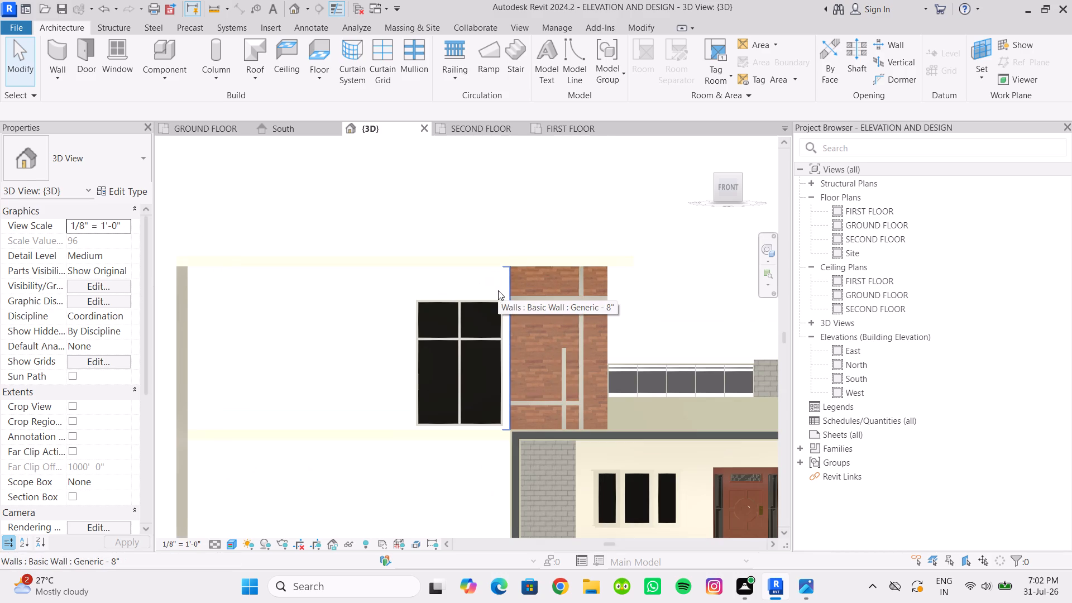
left_click(172, 75)
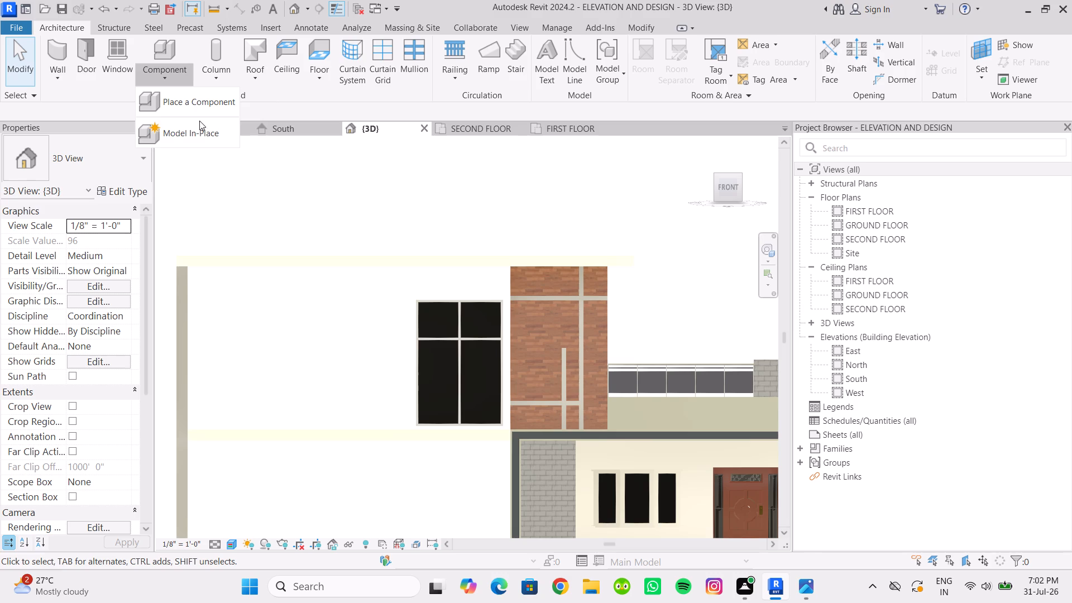
left_click(199, 136)
scroll(482, 268, "down", 3)
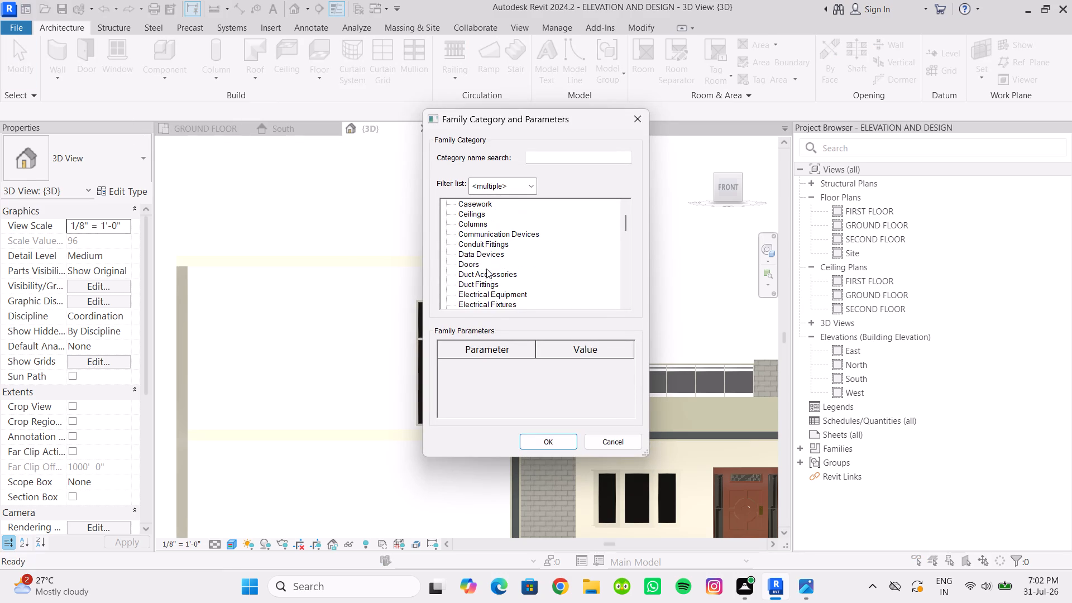
scroll(486, 268, "down", 7)
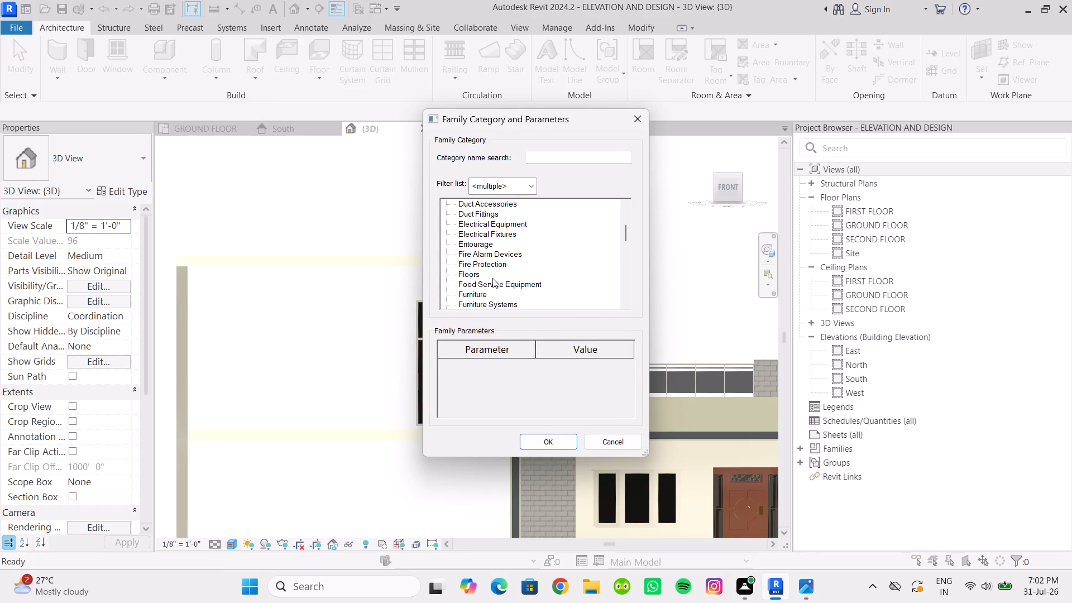
scroll(492, 277, "down", 2)
left_click(500, 289)
left_click(500, 293)
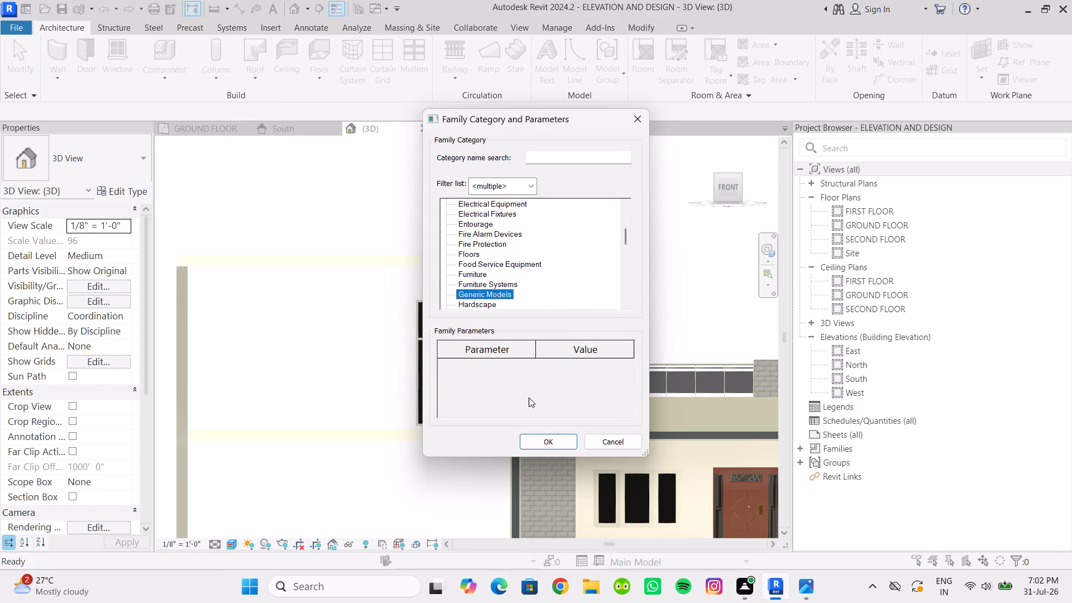
left_click(541, 440)
left_click(538, 316)
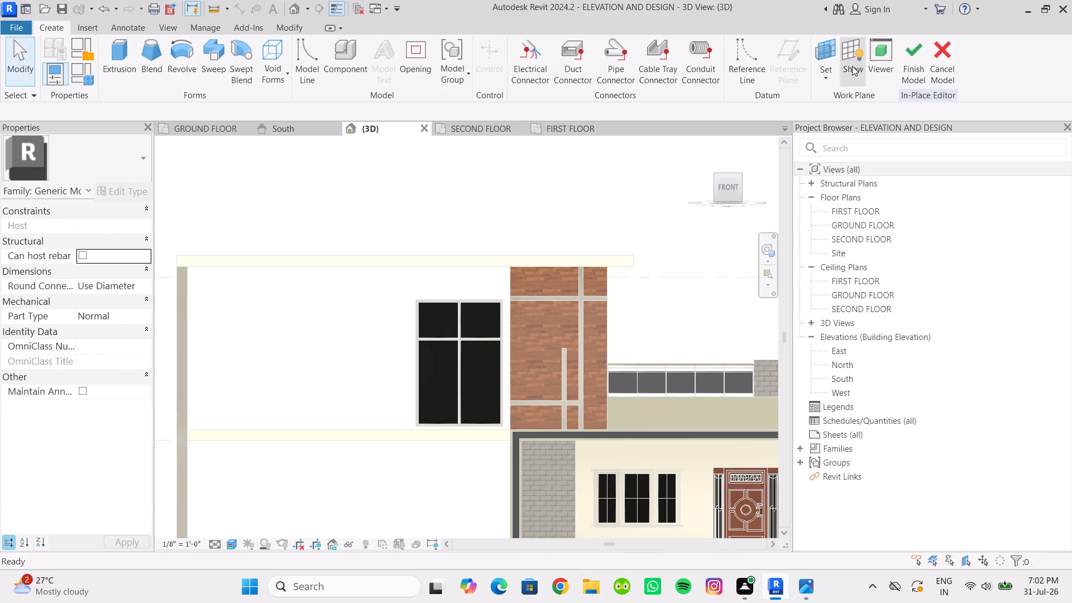
Begin an extrusion on the upper front wall's face and sketch a rectangle about 20' 6" by 4' from the brick wall's top corner.
left_click(112, 70)
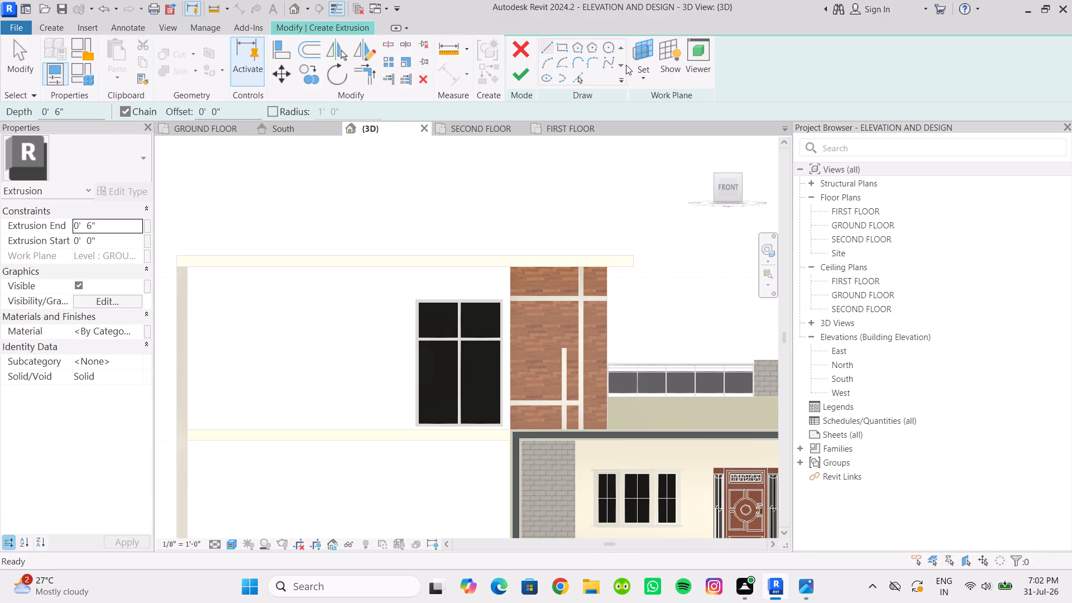
left_click(645, 75)
left_click(669, 127)
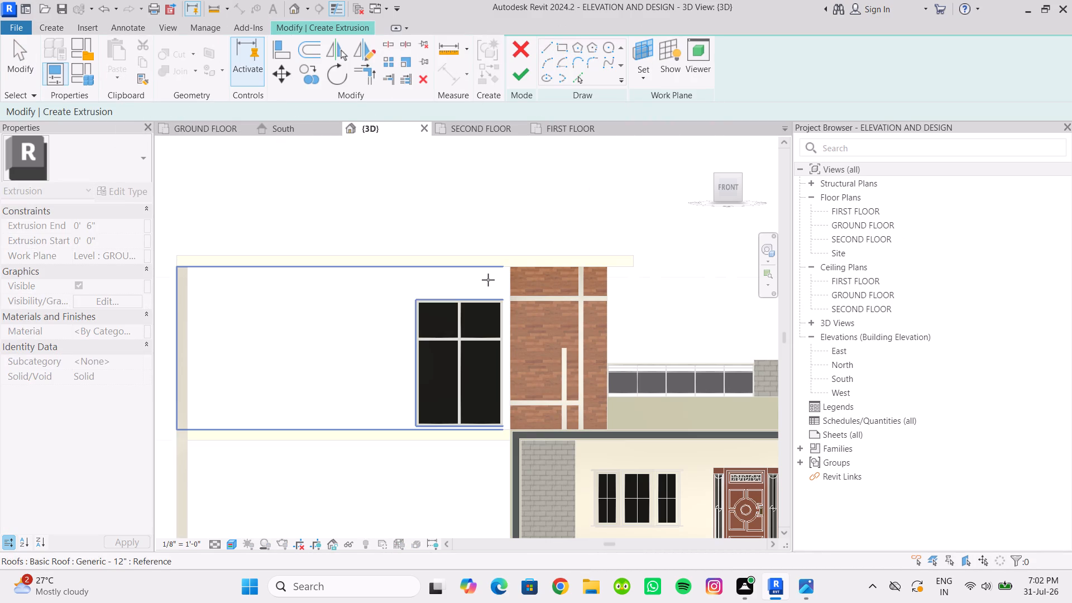
left_click(441, 281)
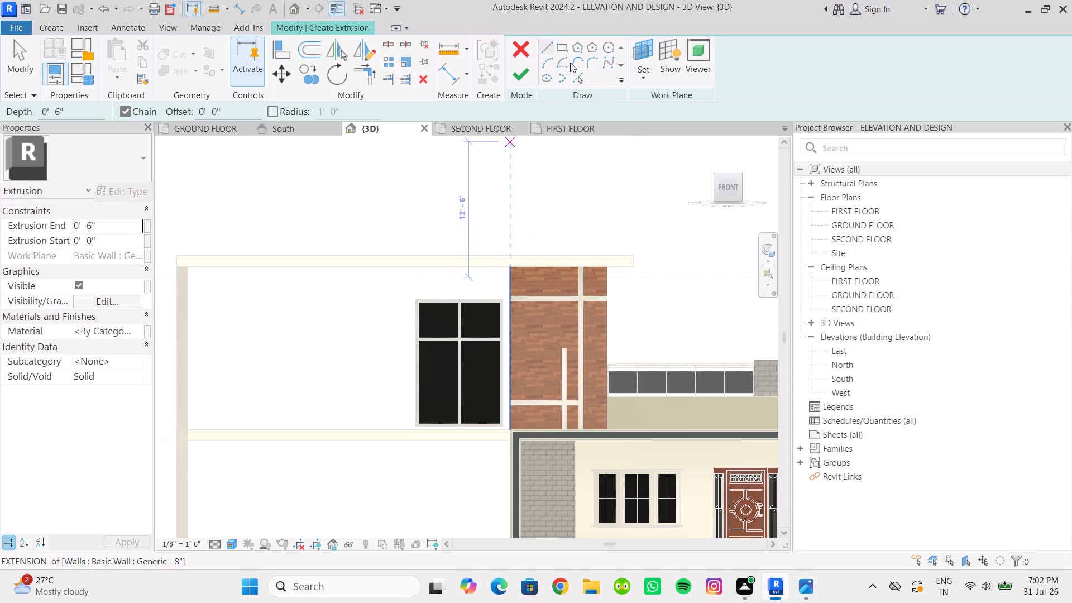
left_click(561, 49)
scroll(515, 279, "up", 5)
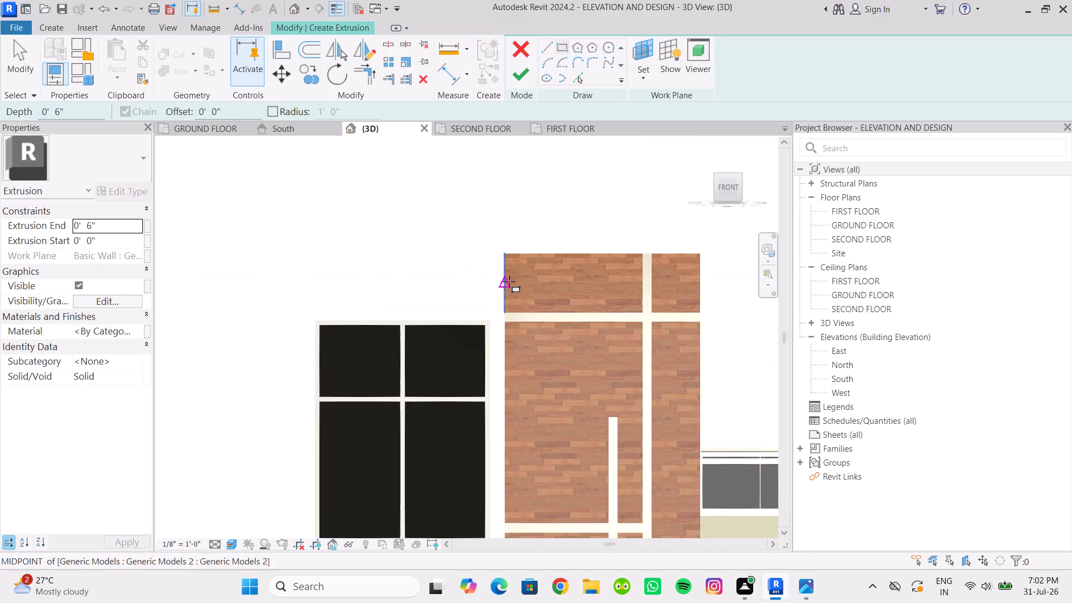
scroll(509, 281, "up", 2)
left_click(504, 242)
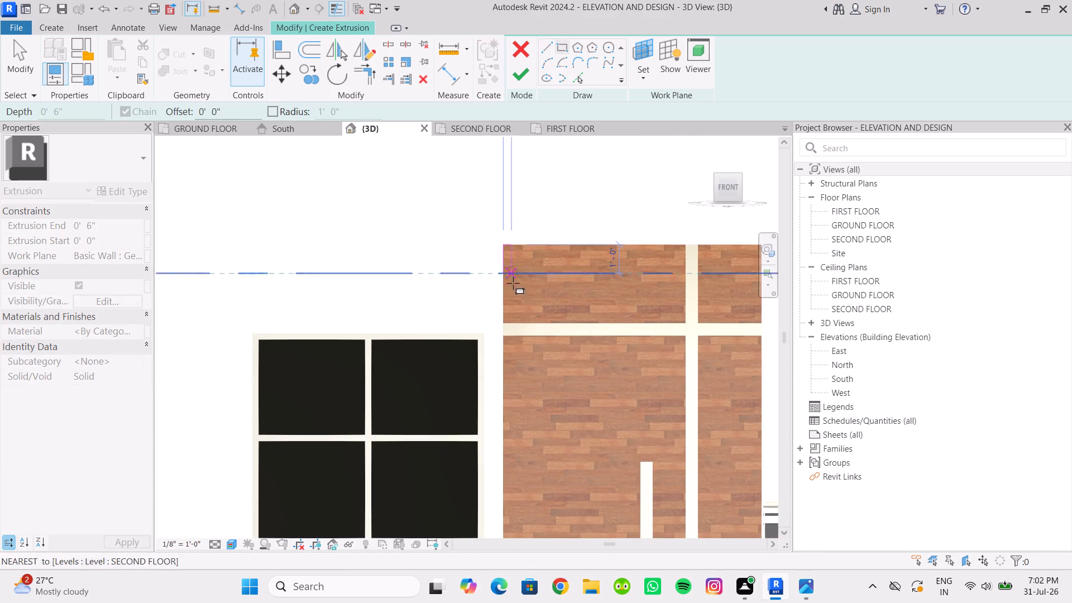
scroll(391, 326, "down", 9)
middle_click_drag(342, 317, 368, 322)
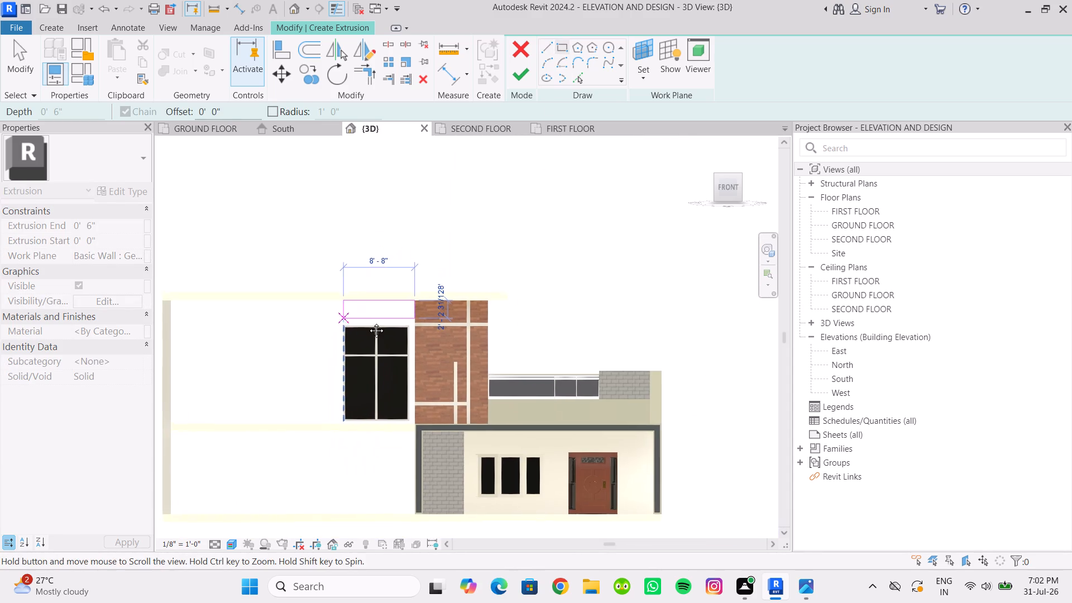
middle_click_drag(368, 322, 468, 315)
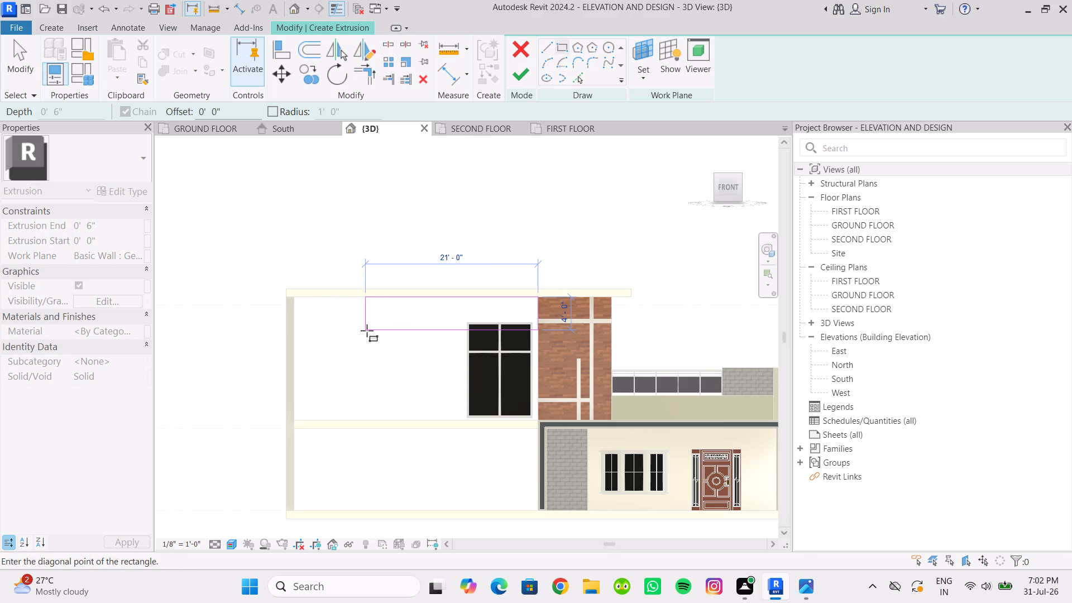
left_click(371, 331)
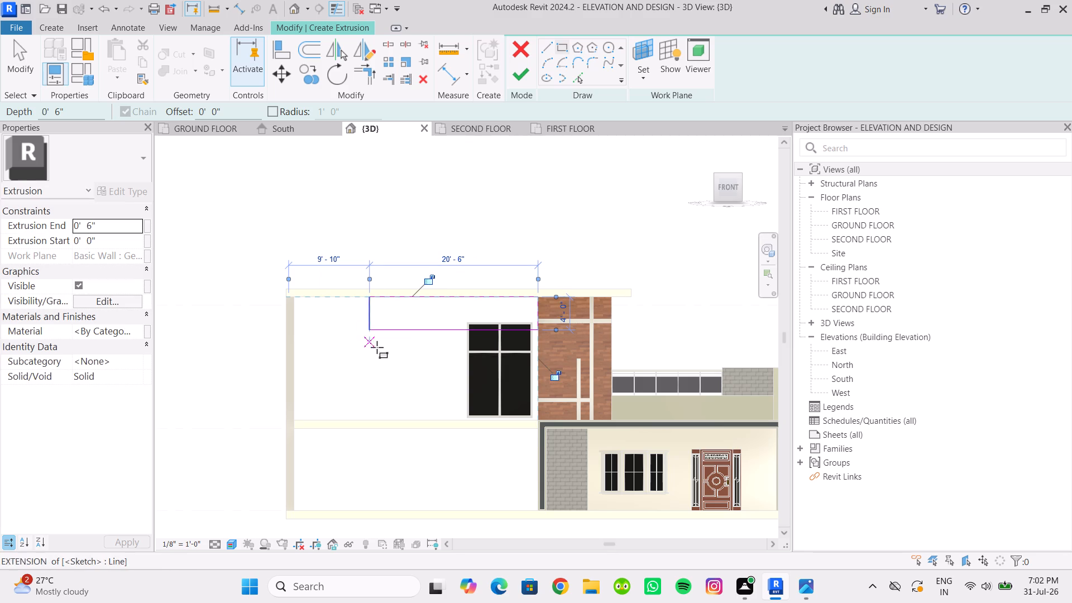
Sketch a second rectangle about 11' 10" wide and 22' high from the first one's outer lower corner down to ground floor level.
left_click(368, 331)
scroll(431, 416, "down", 4)
middle_click_drag(432, 424, 422, 410)
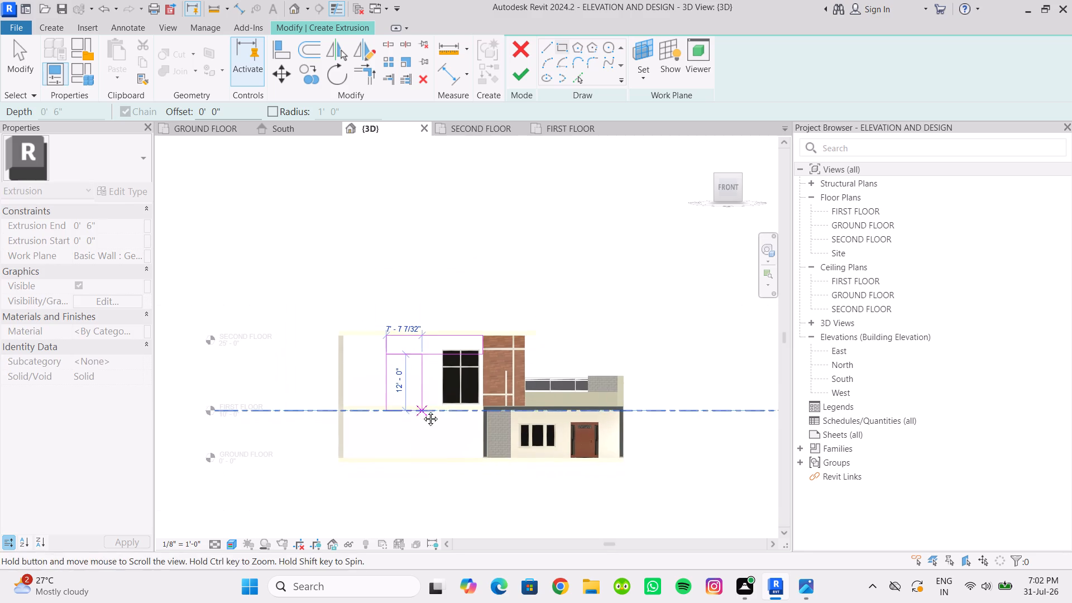
middle_click_drag(422, 410, 426, 410)
left_click(443, 453)
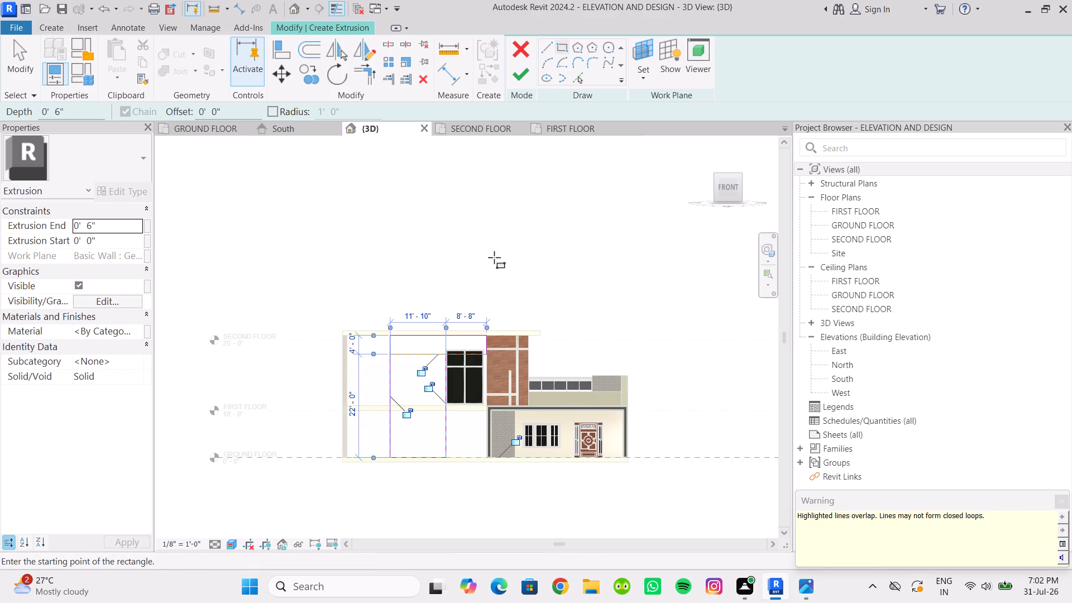
scroll(409, 344, "up", 10)
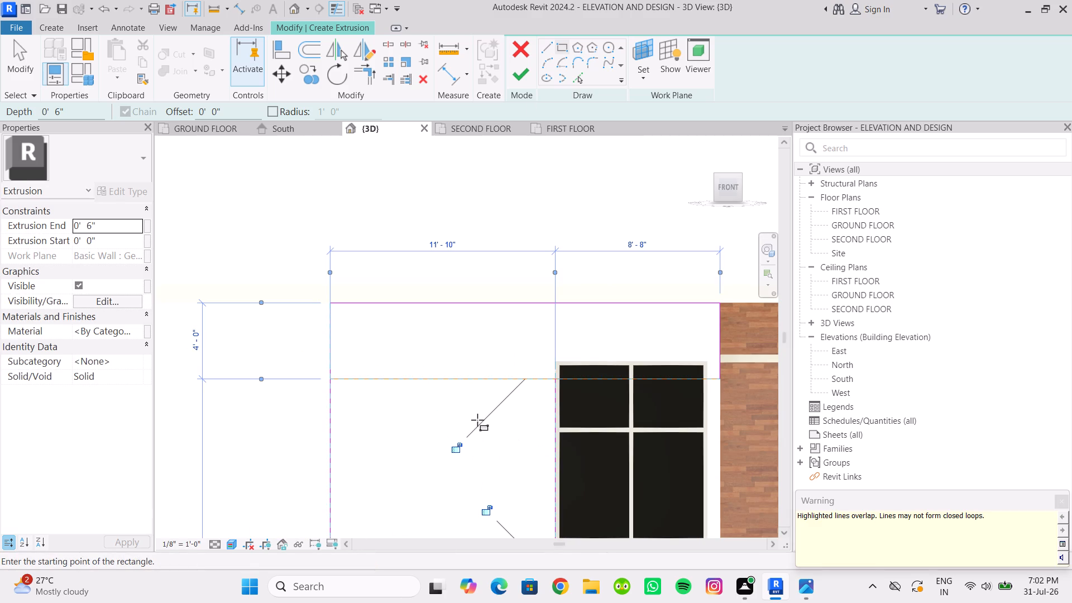
key("Escape")
left_click(497, 380)
key("Escape")
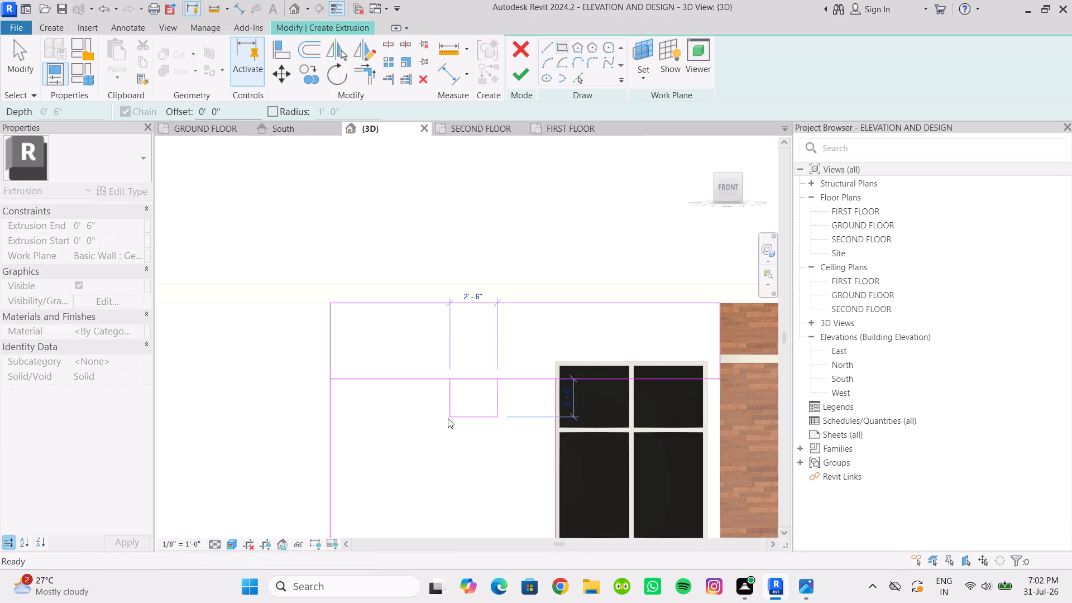
key("Escape")
Raise the upper rectangle's lower line to make the band 3' deep, just above the curtain wall.
scroll(544, 411, "up", 2)
middle_click_drag(538, 411, 522, 403)
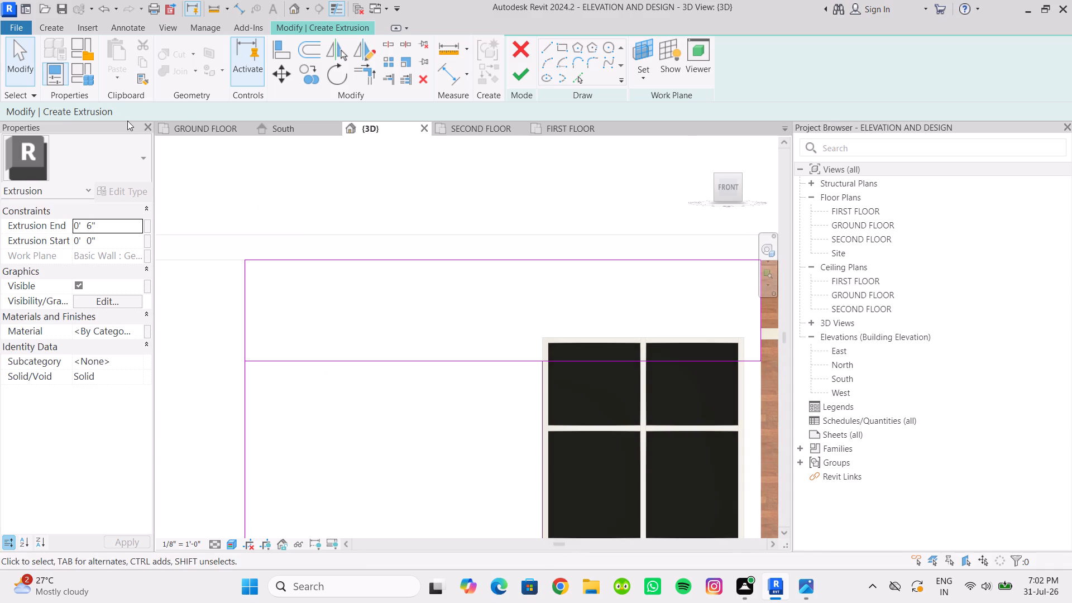
scroll(495, 361, "down", 4)
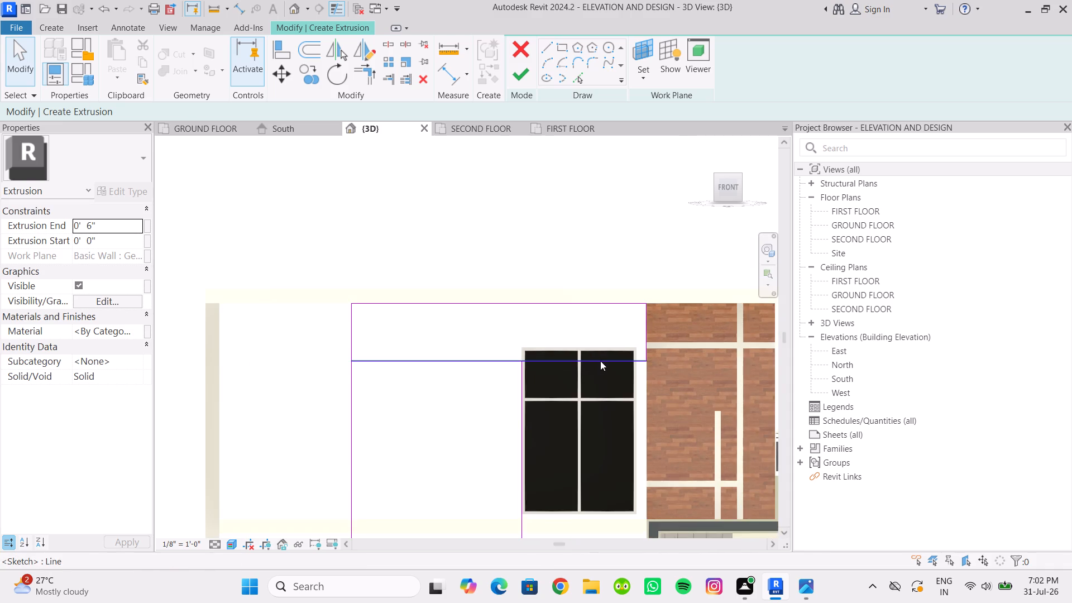
scroll(600, 361, "up", 3)
left_click(663, 363)
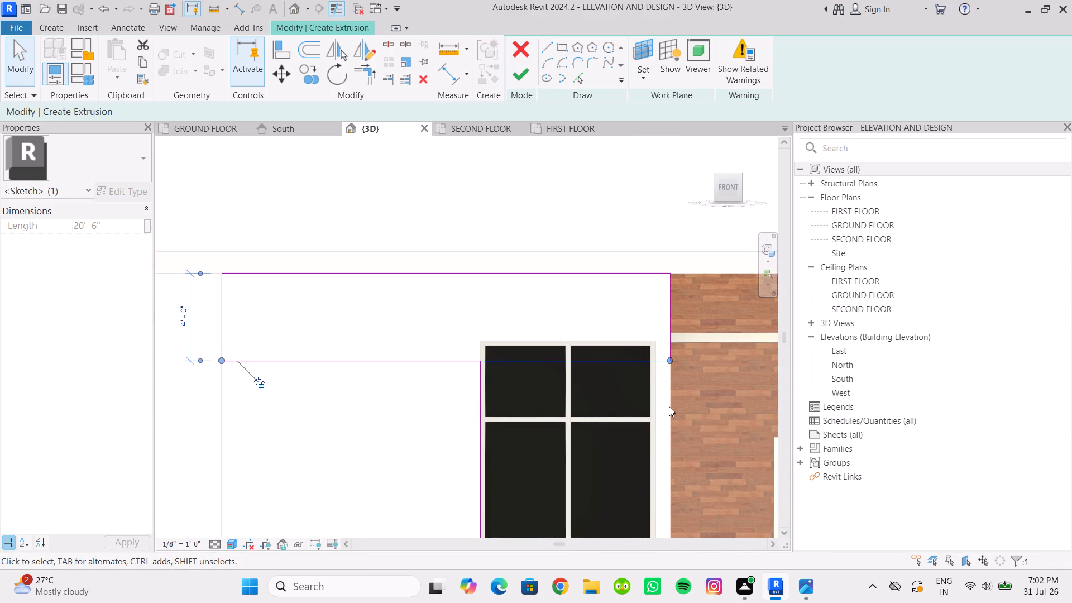
key("Up")
key("Up")
key("Up")
key("Up")
key("Up")
key("Up")
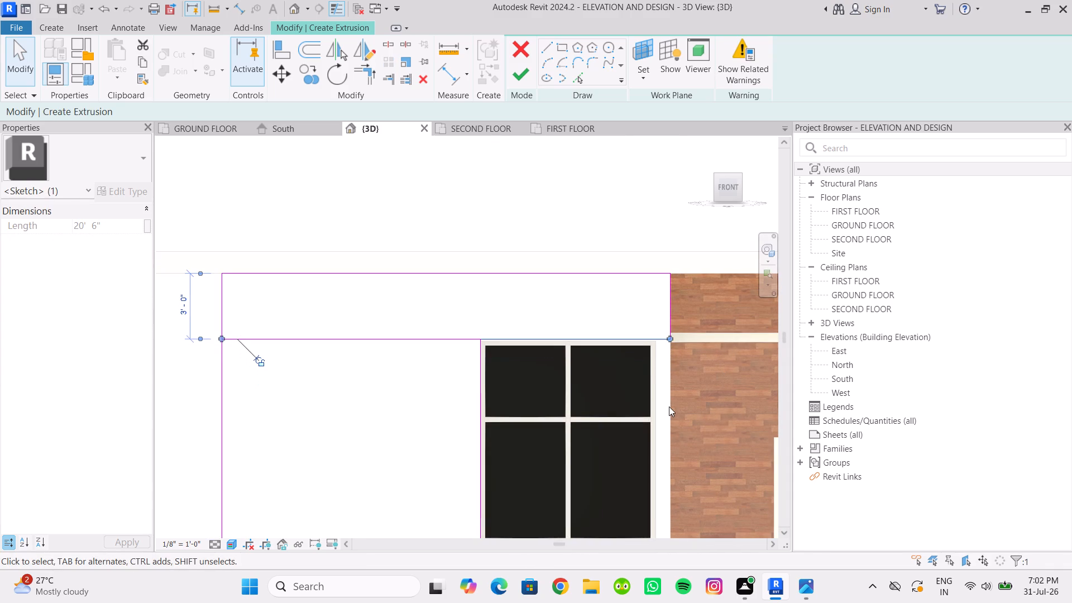
key("Up")
key("Down")
Trim the band's lower line to a corner with the tall rectangle's inner vertical line beside the curtain wall.
left_click(370, 75)
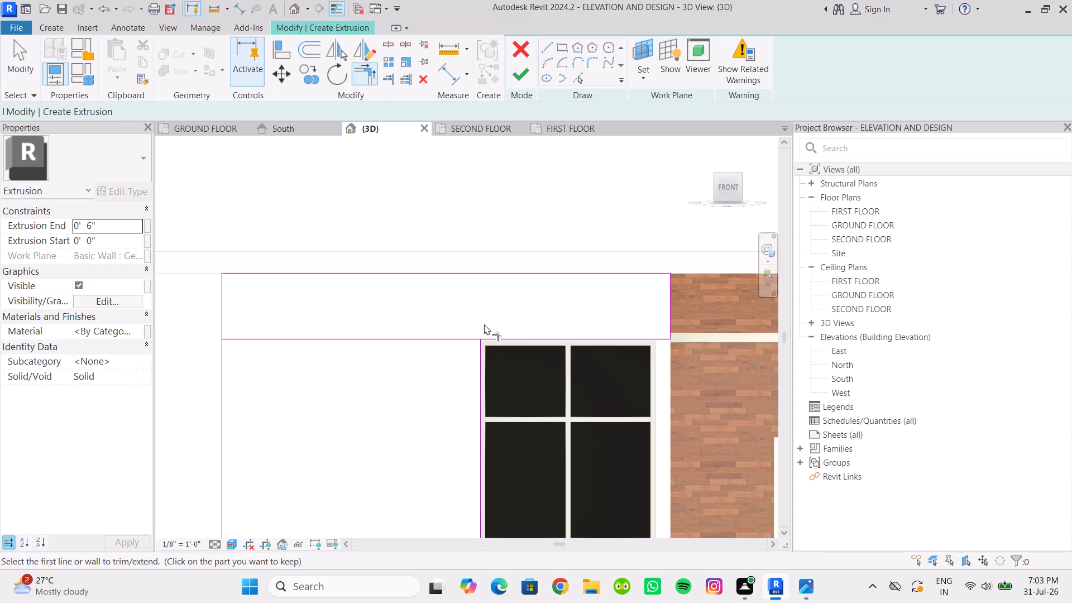
left_click(496, 336)
left_click(482, 353)
scroll(457, 338, "down", 4)
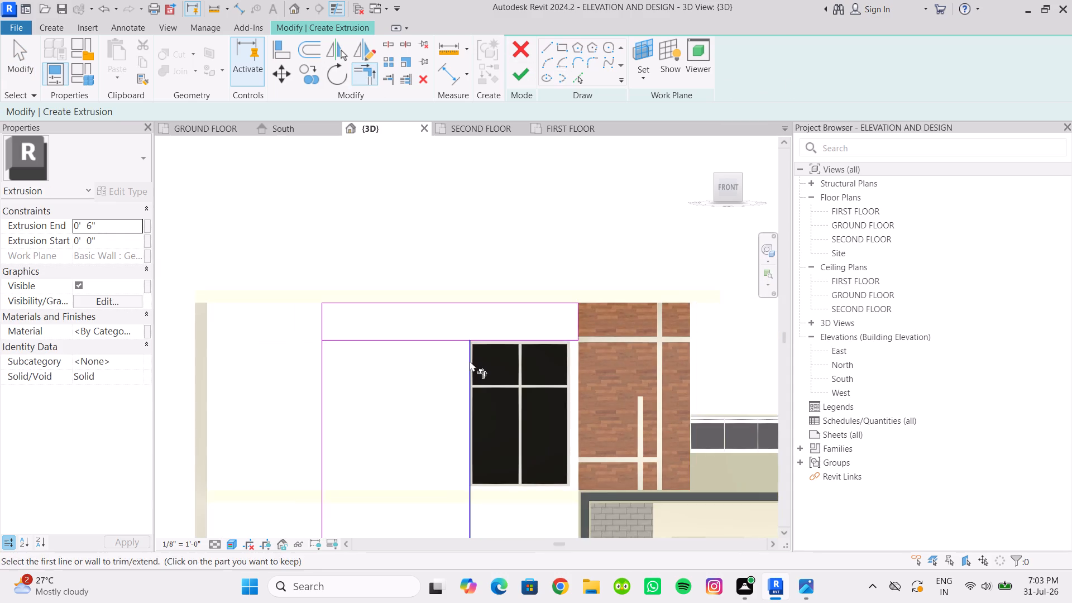
scroll(472, 353, "up", 5)
left_click(483, 328)
left_click(469, 339)
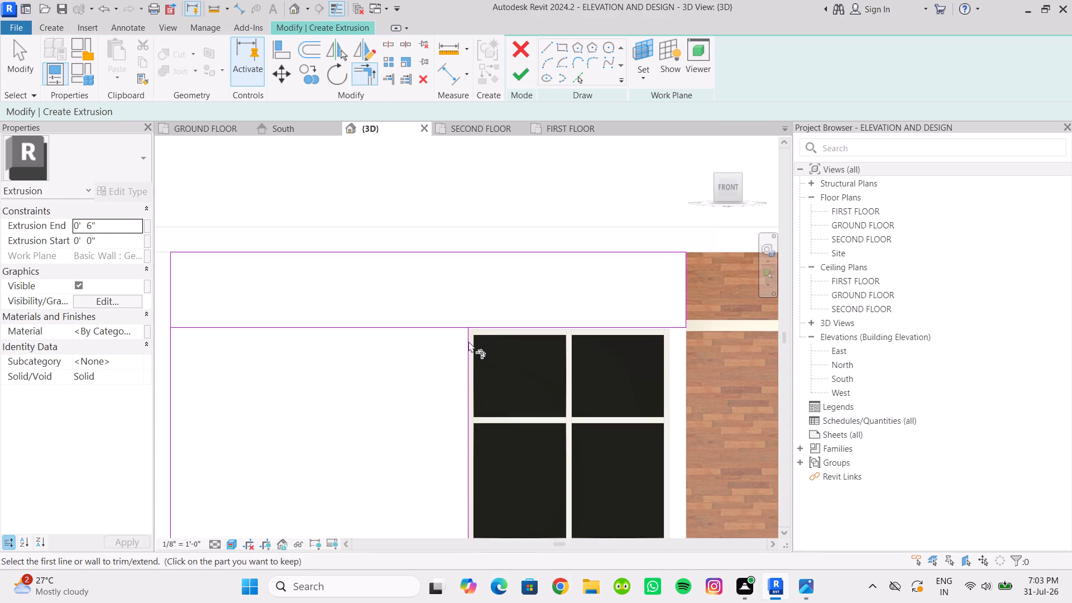
left_click(468, 341)
scroll(475, 333, "up", 5)
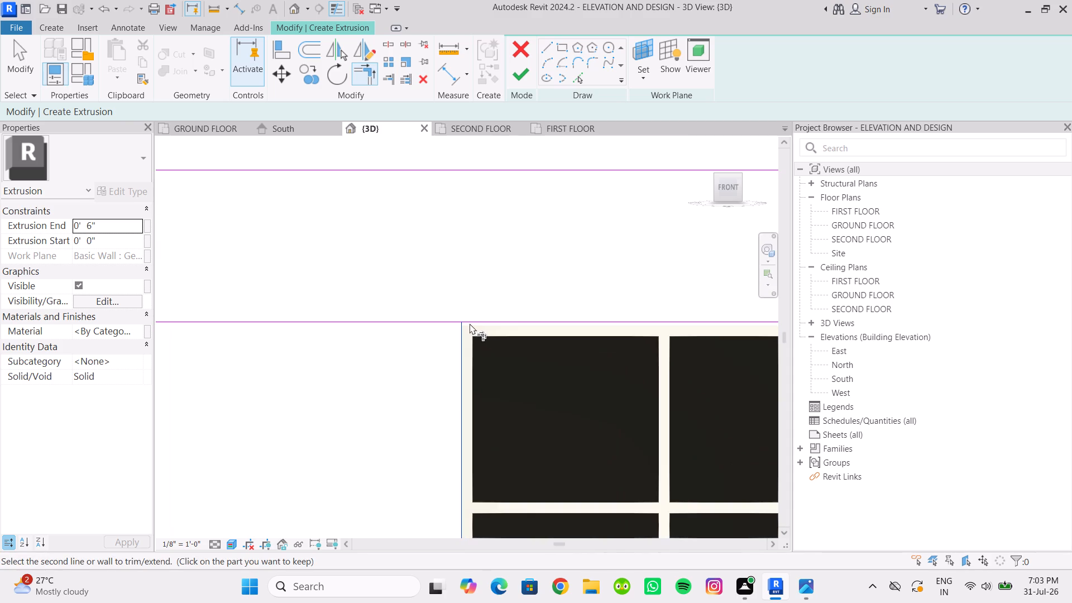
left_click(473, 320)
scroll(473, 320, "up", 3)
left_click(469, 322)
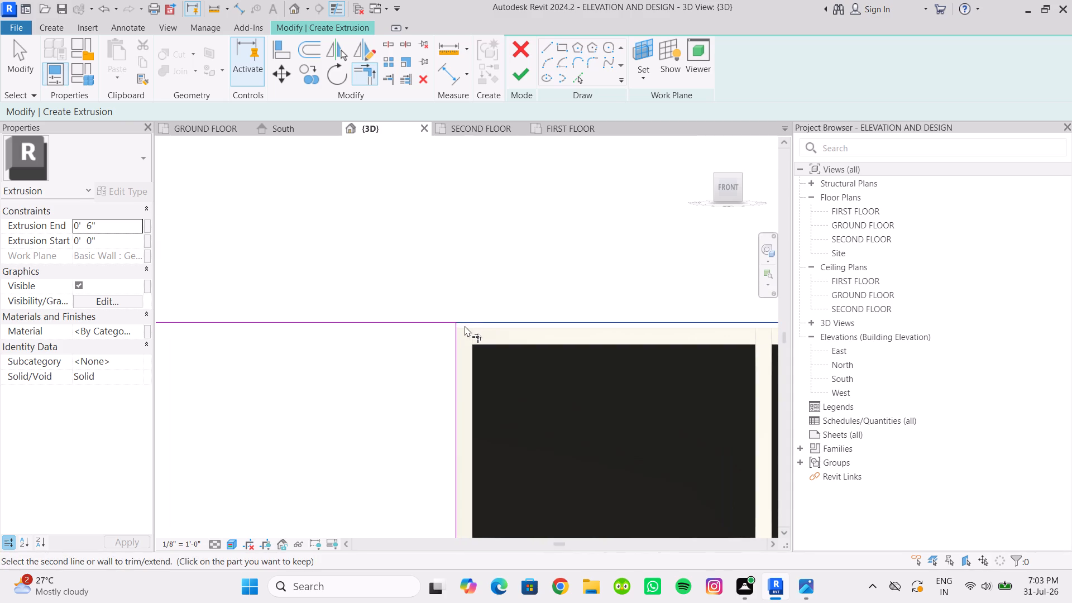
scroll(458, 329, "up", 16)
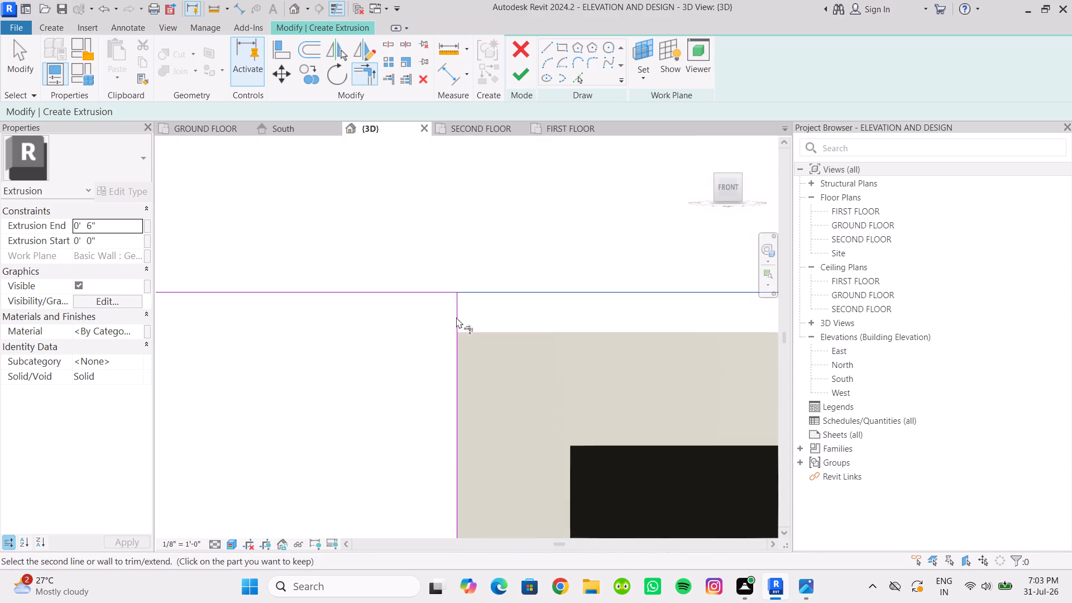
scroll(456, 317, "up", 2)
left_click(456, 284)
key("Escape")
scroll(475, 310, "down", 6)
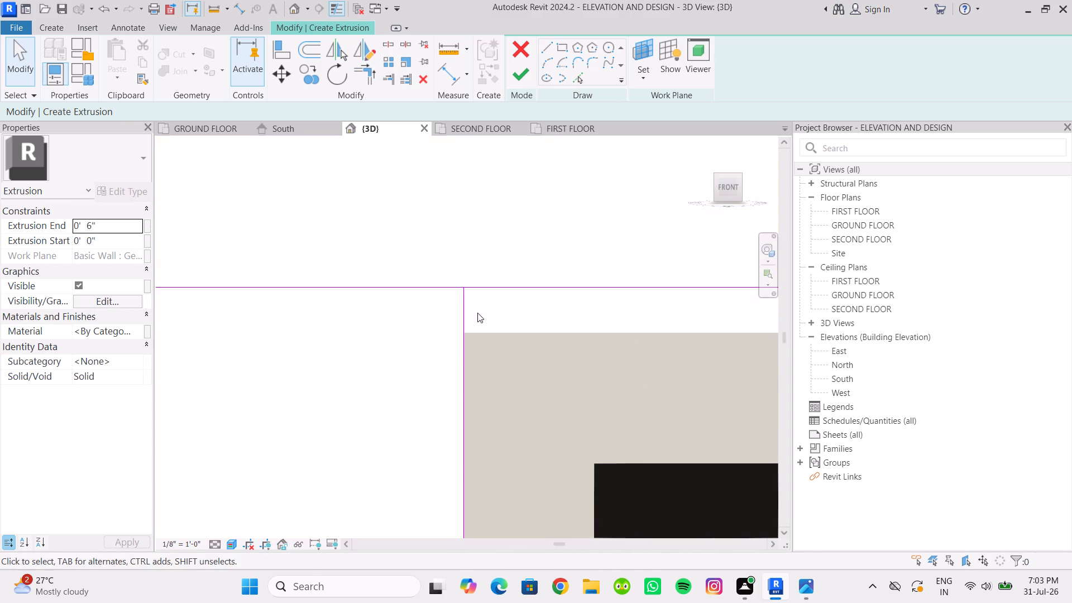
key("Escape")
Delete the leftover 11' 10" horizontal line between the band and the tall leg of the profile.
left_click(470, 307)
left_click(440, 299)
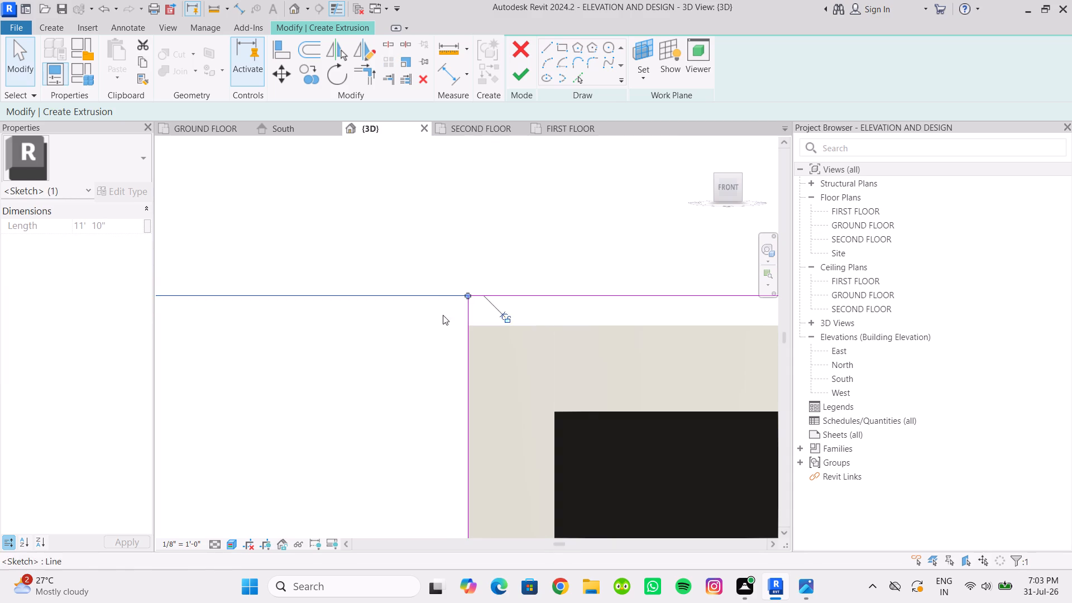
scroll(444, 324, "down", 20)
scroll(444, 324, "down", 2)
middle_click_drag(364, 362, 428, 368)
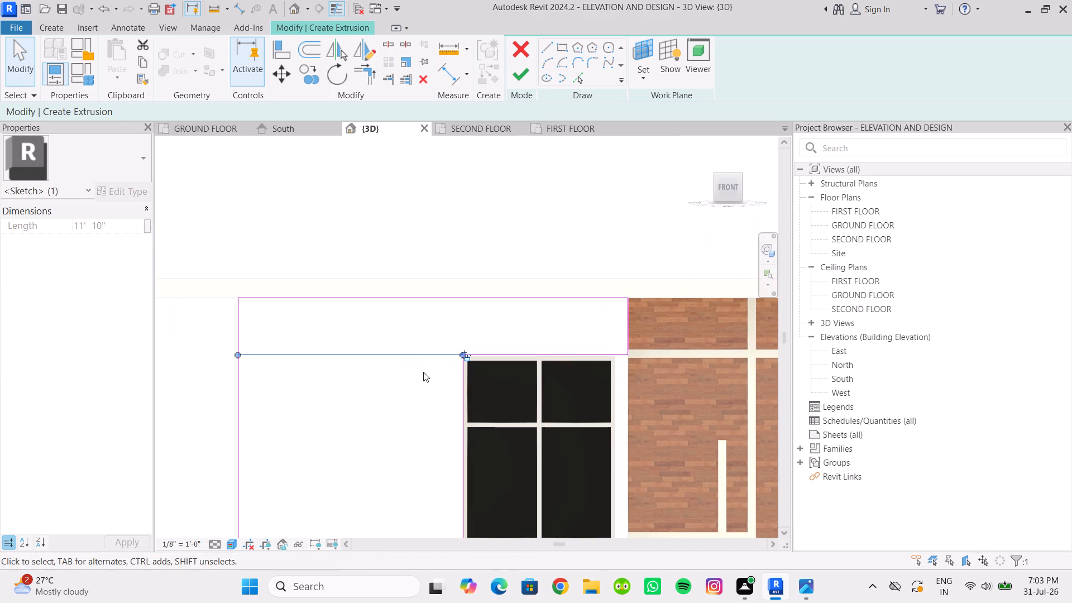
key("Delete")
Move the profile's two outer vertical lines inward together so the tall leg is 8' 6" wide.
scroll(642, 310, "down", 5)
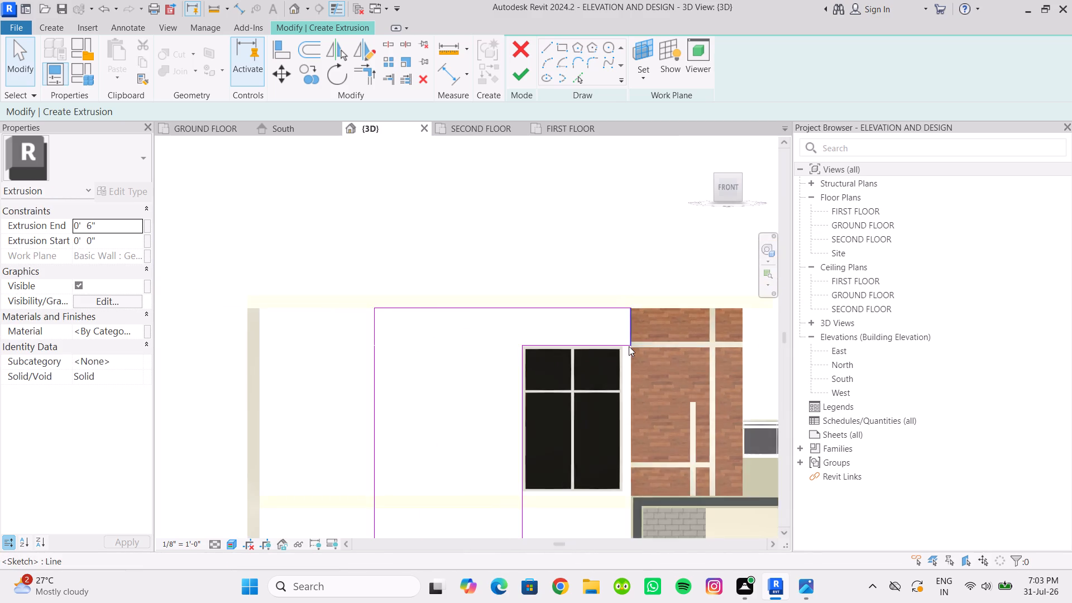
scroll(629, 346, "down", 3)
middle_click_drag(614, 358, 595, 343)
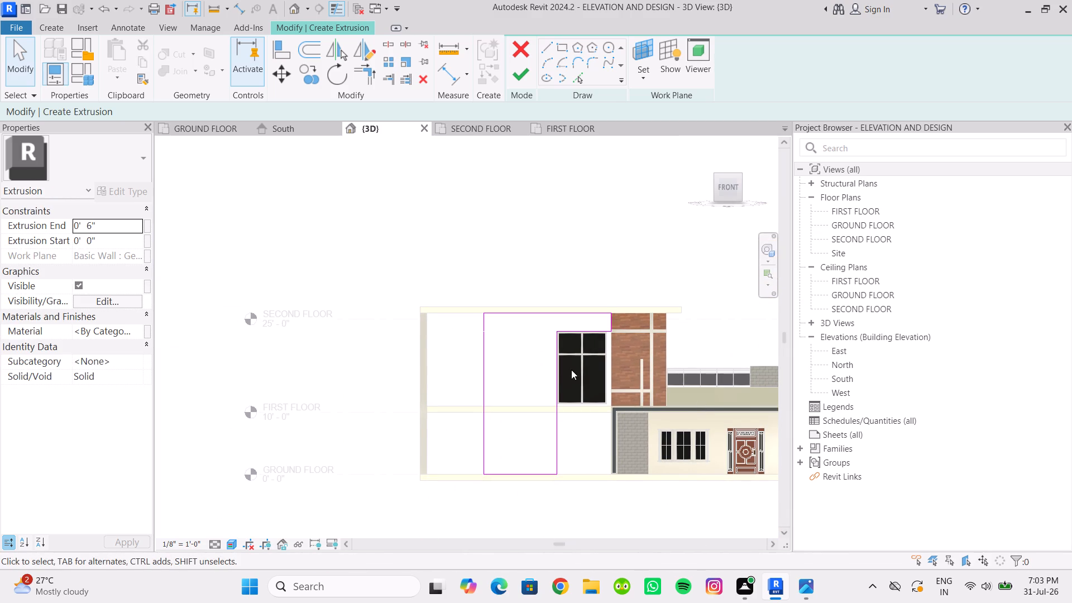
left_click(488, 366)
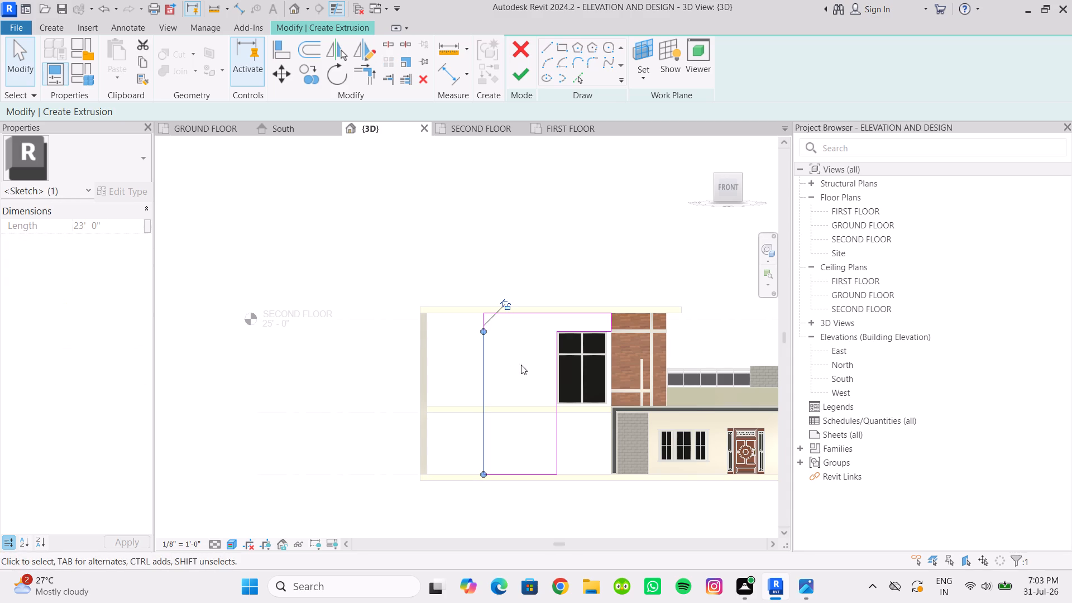
left_click(485, 318)
left_click(484, 381, "ctrl")
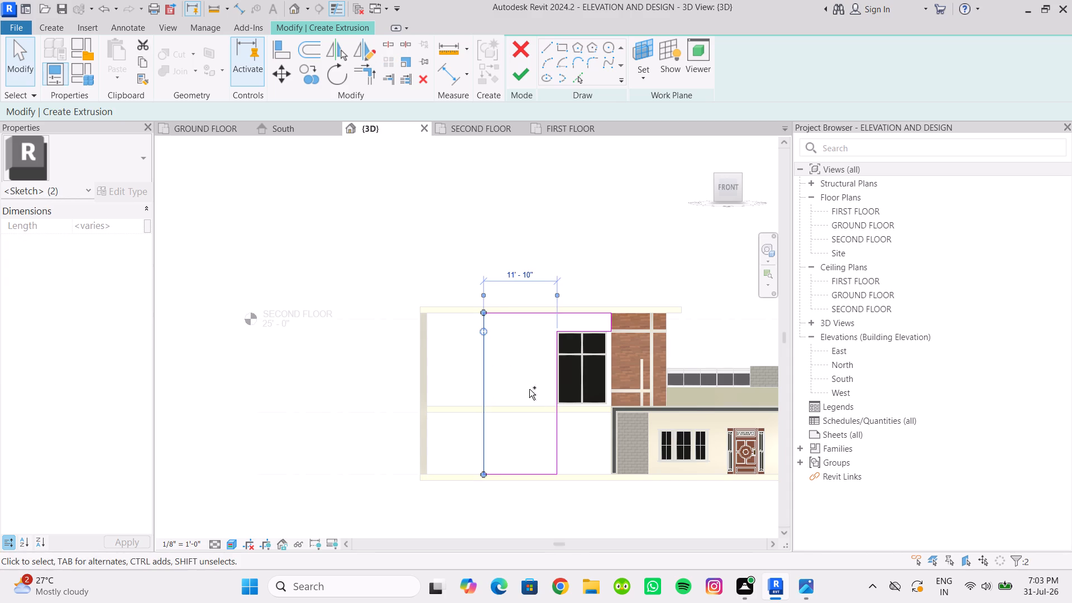
scroll(509, 399, "up", 2)
key("Right")
key("Right")
key("Right")
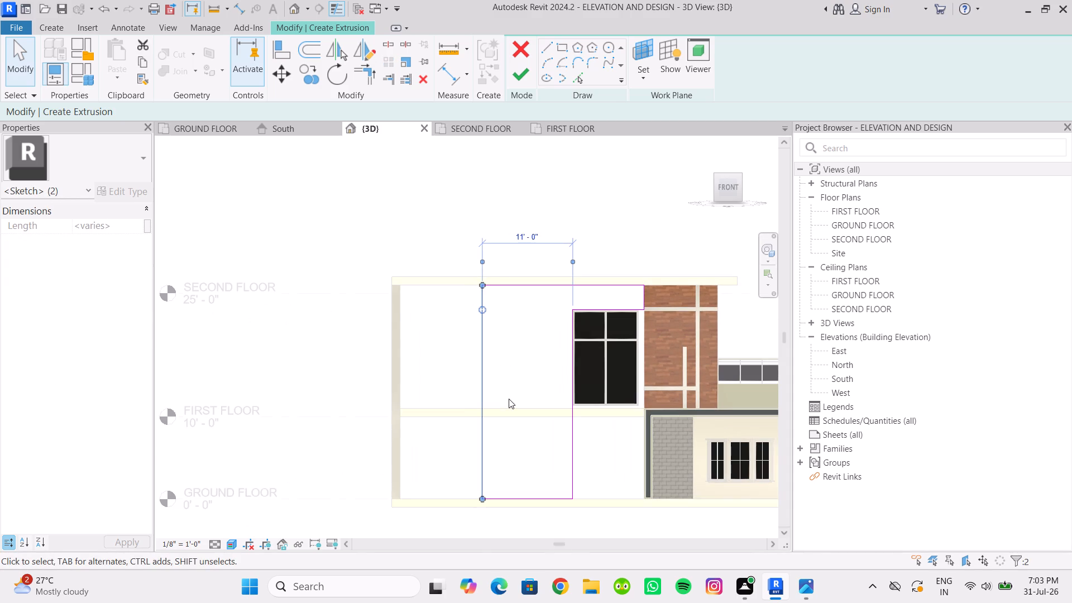
key("Right")
key("Right")
key("Right")
key("Right")
key("Right")
key("Right")
key("Right")
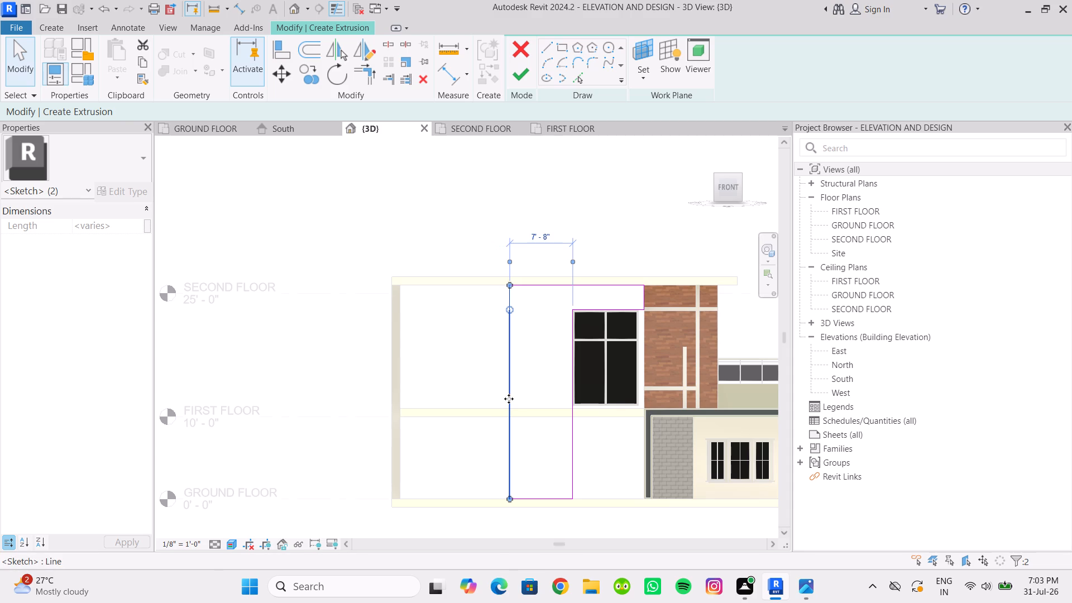
key("Left")
key("Left")
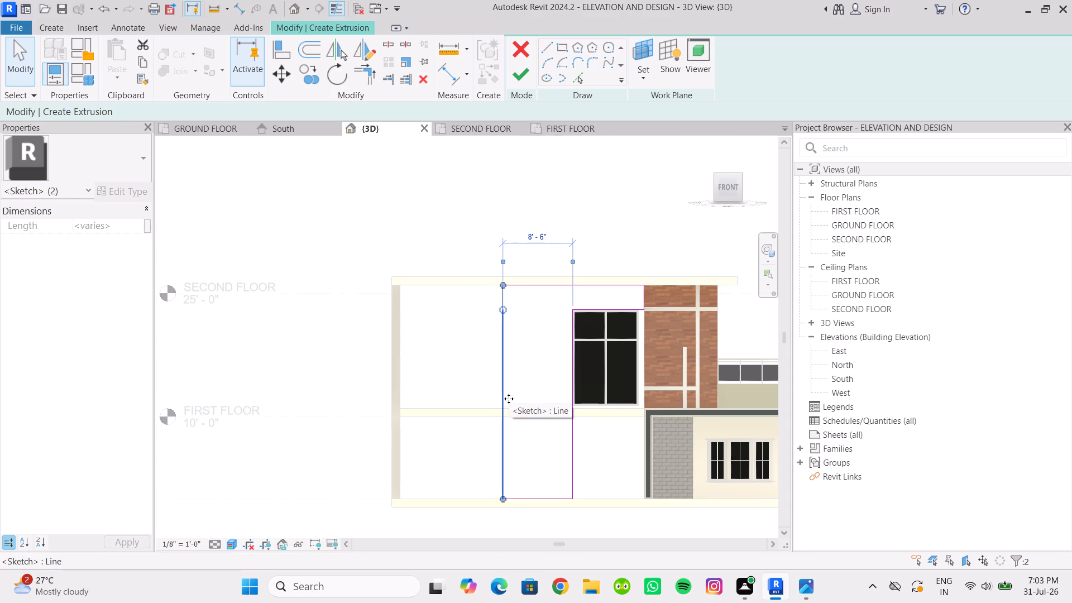
left_click(409, 222)
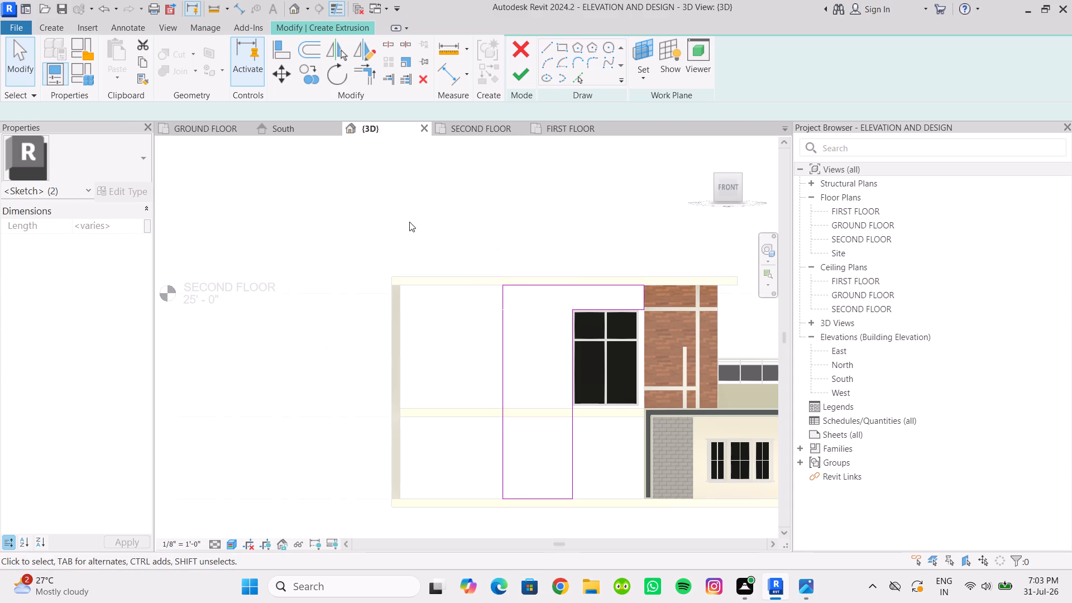
Set the extrusion end to 3" and finish the L-shaped extrusion sketch.
left_click(112, 227)
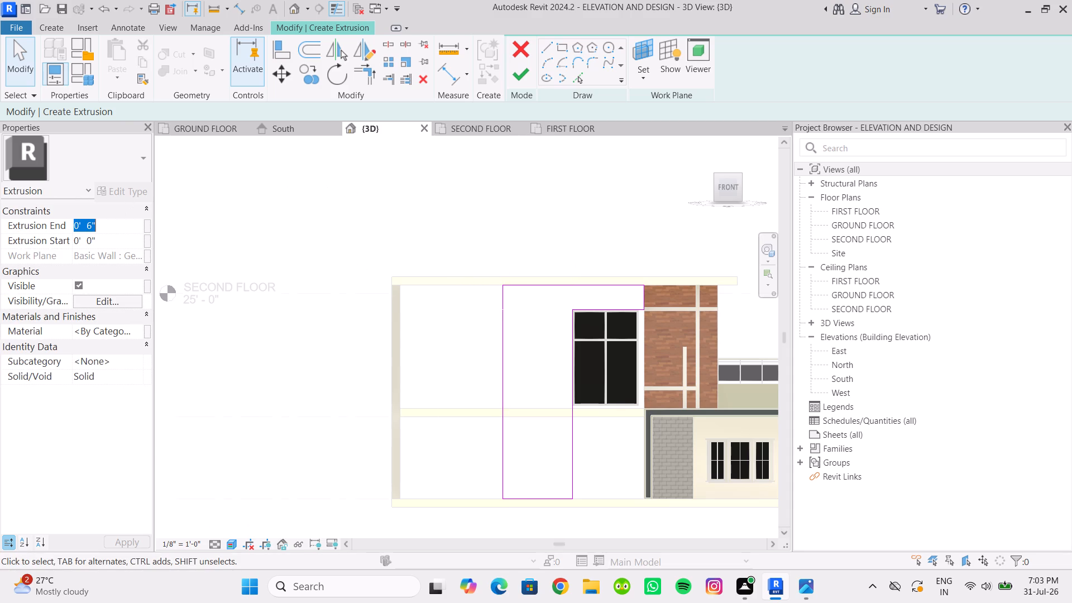
type("3\"")
left_click(520, 71)
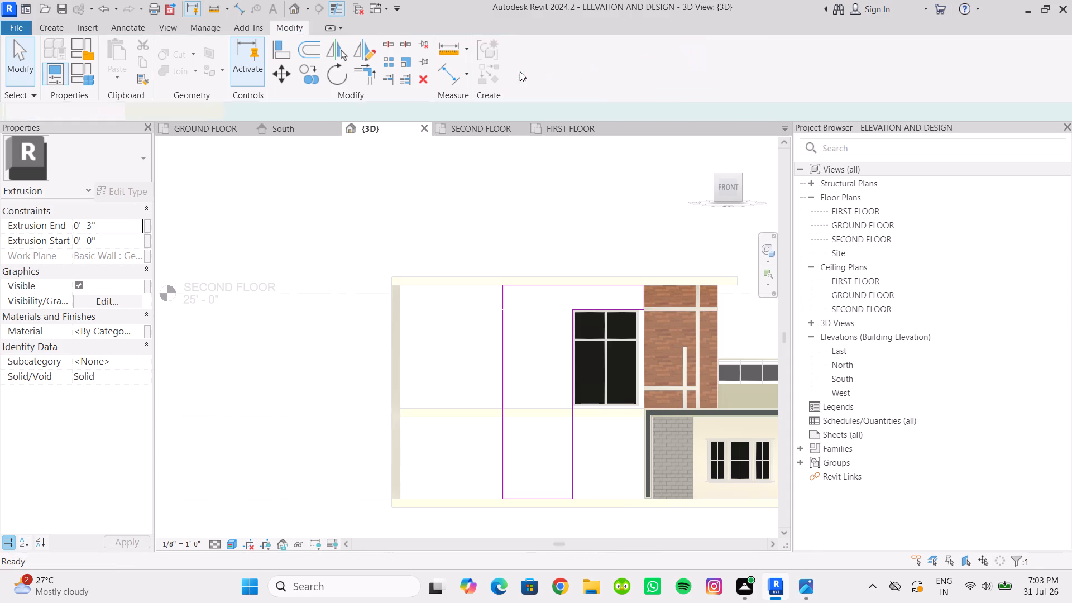
left_click(572, 200)
Create a new project material named FRESH GREEN.
scroll(499, 195, "down", 1)
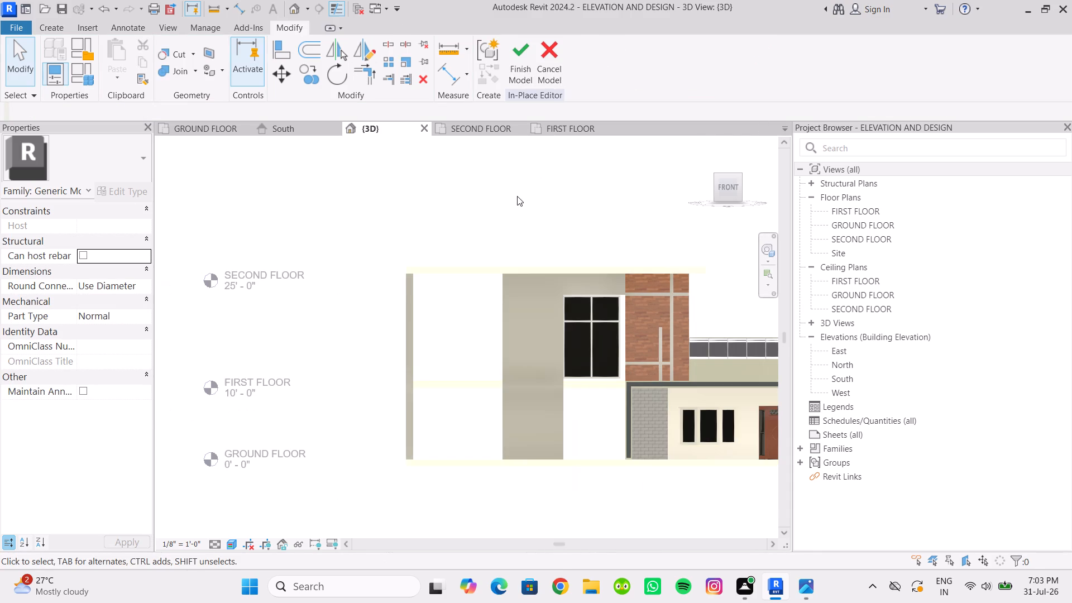
scroll(525, 198, "up", 1)
middle_click_drag(524, 198, 411, 158)
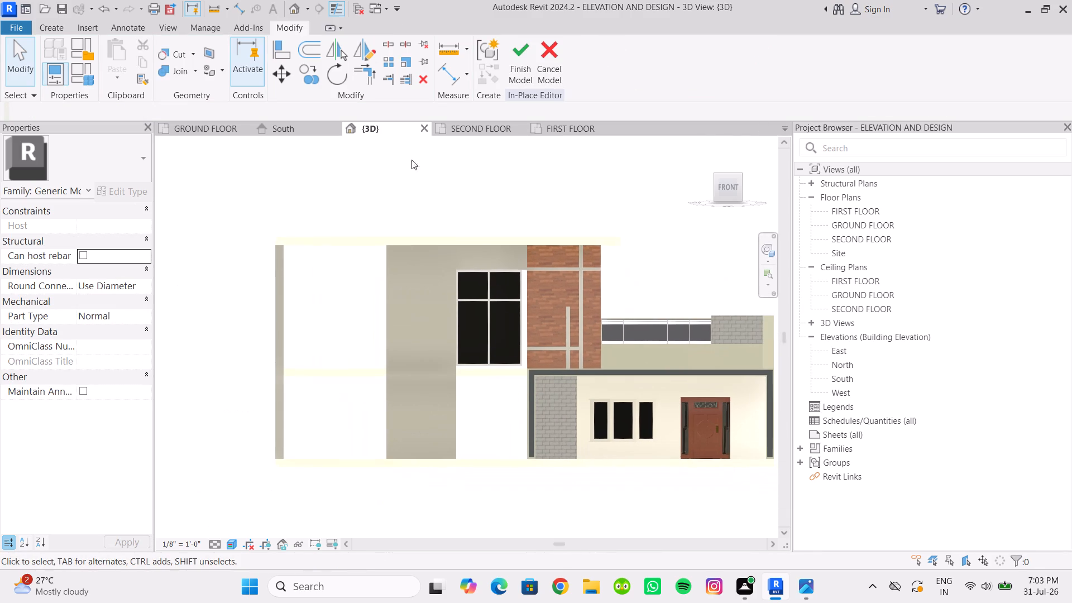
scroll(445, 181, "up", 1)
middle_click_drag(445, 181, 444, 156)
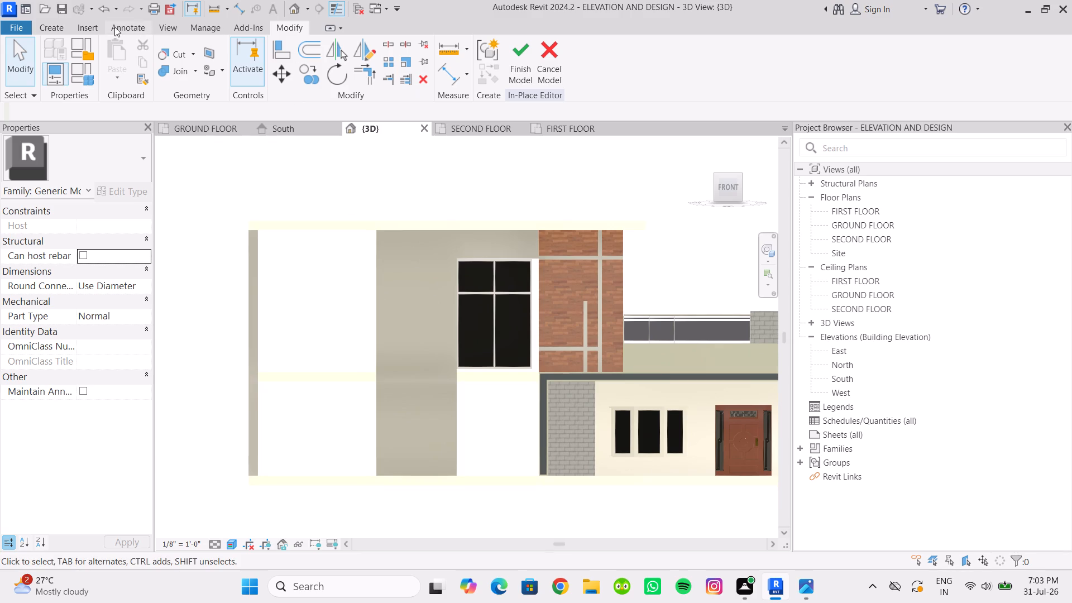
left_click(205, 26)
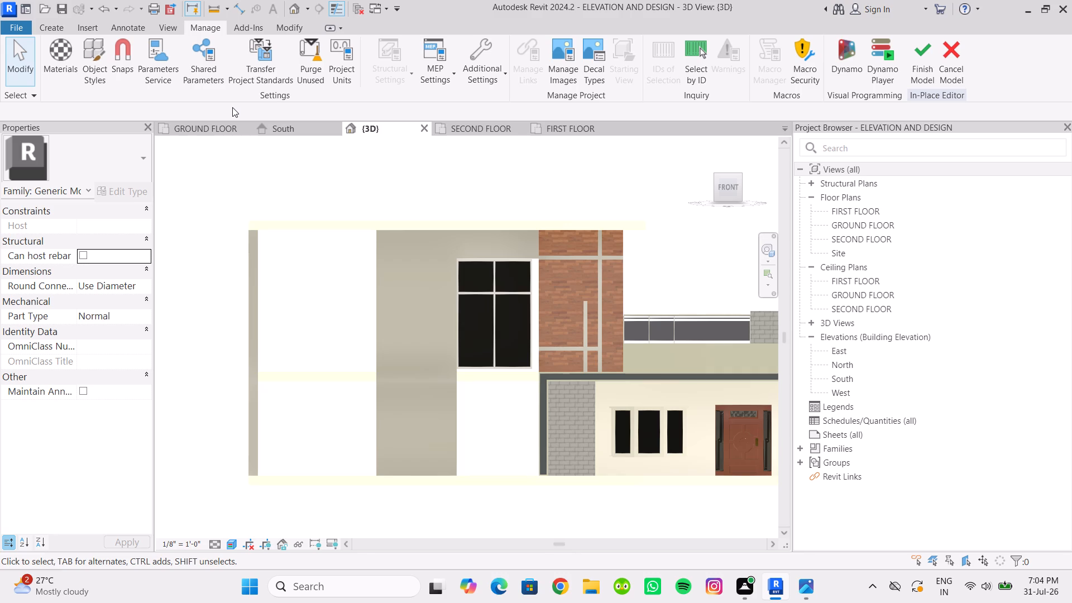
left_click(74, 60)
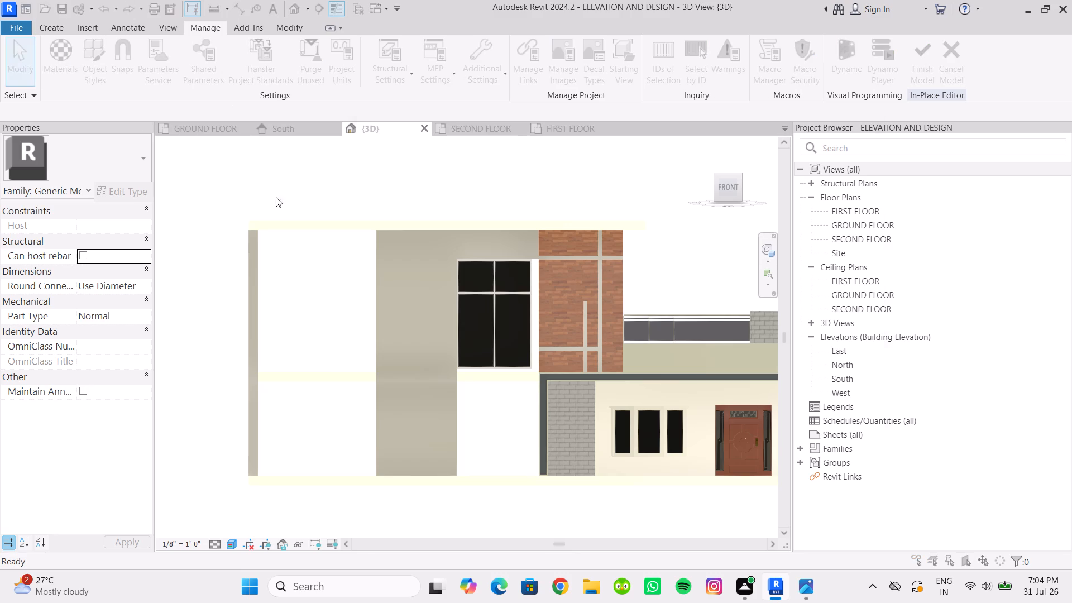
left_click(372, 430)
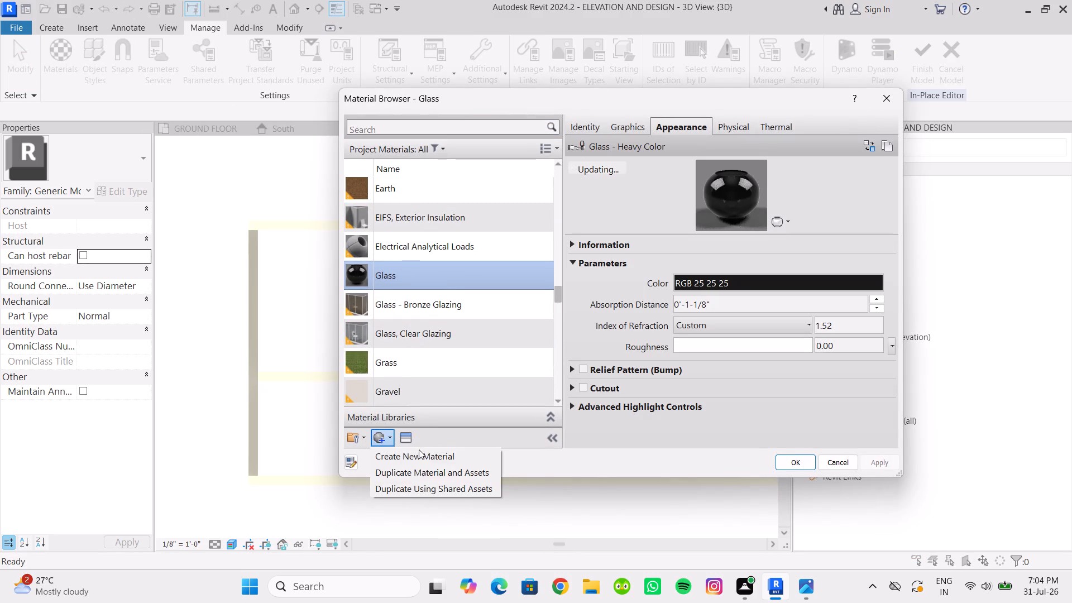
left_click(417, 459)
right_click(420, 299)
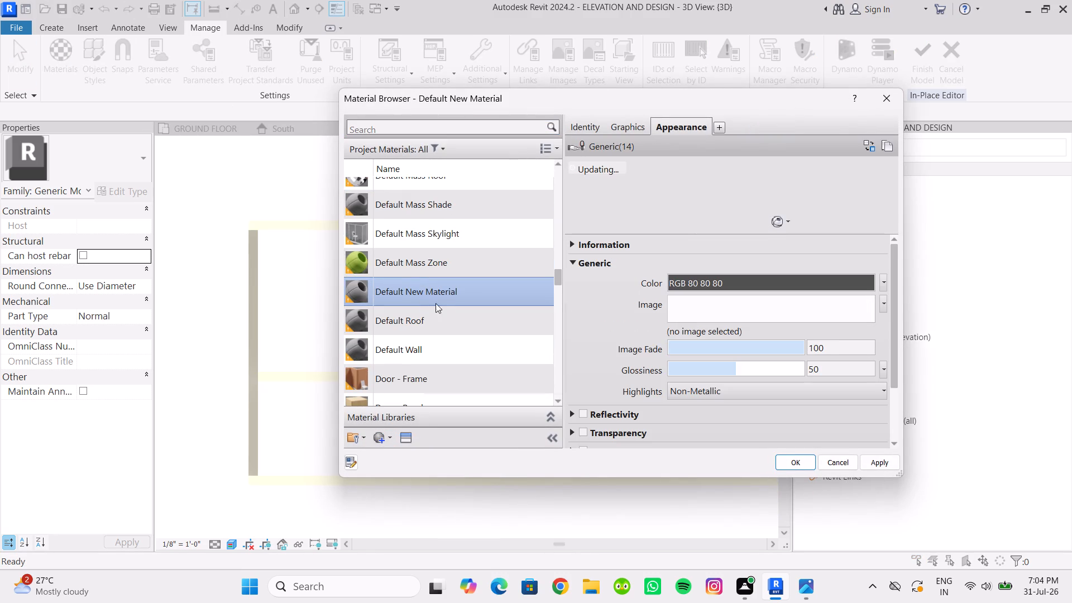
left_click(478, 348)
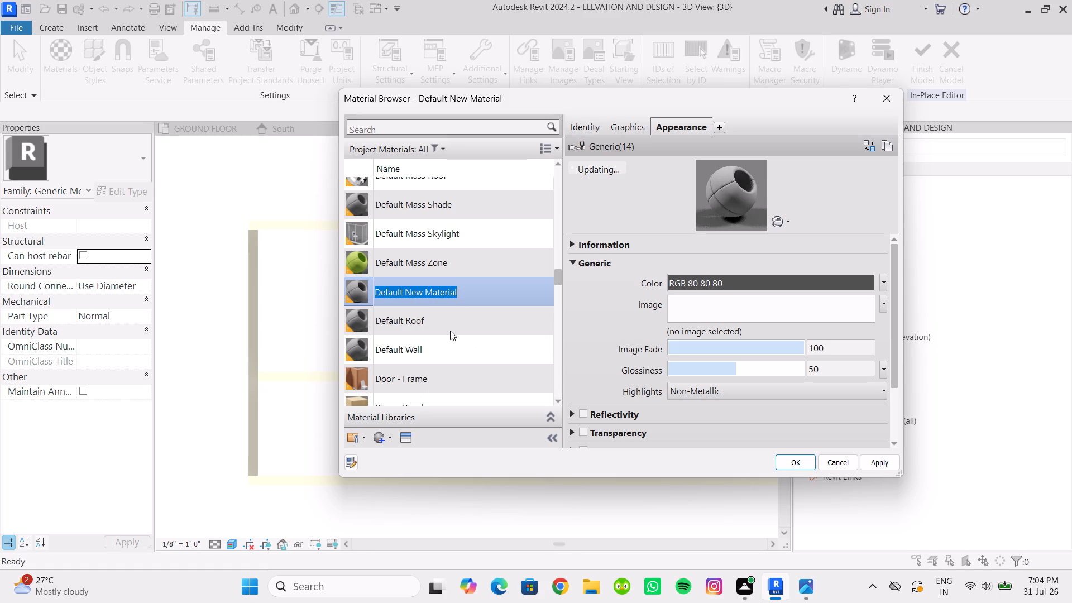
type("FRESH")
key("space")
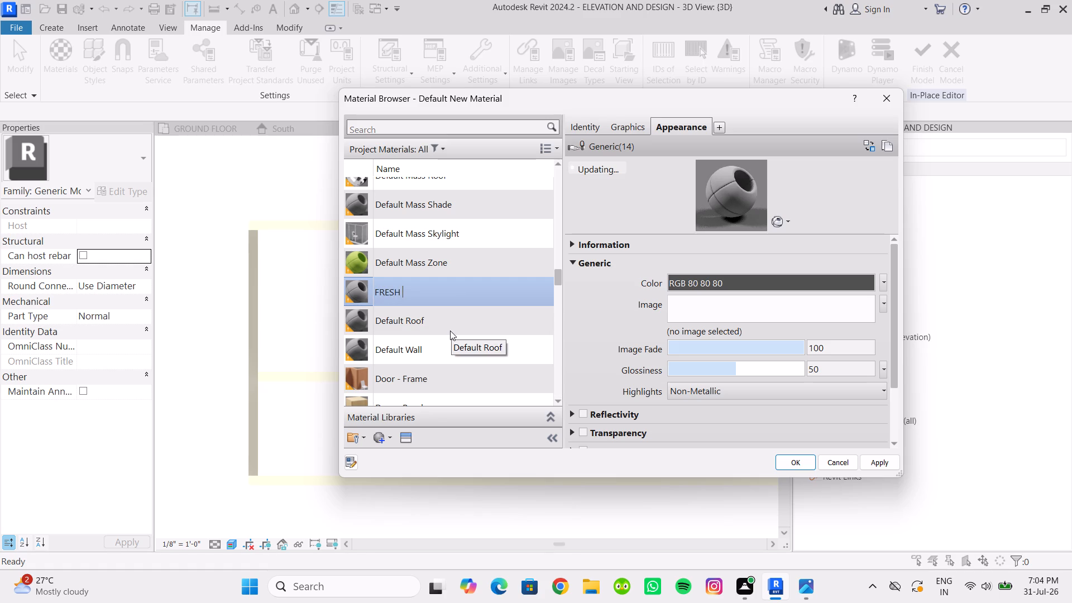
type("GREEN")
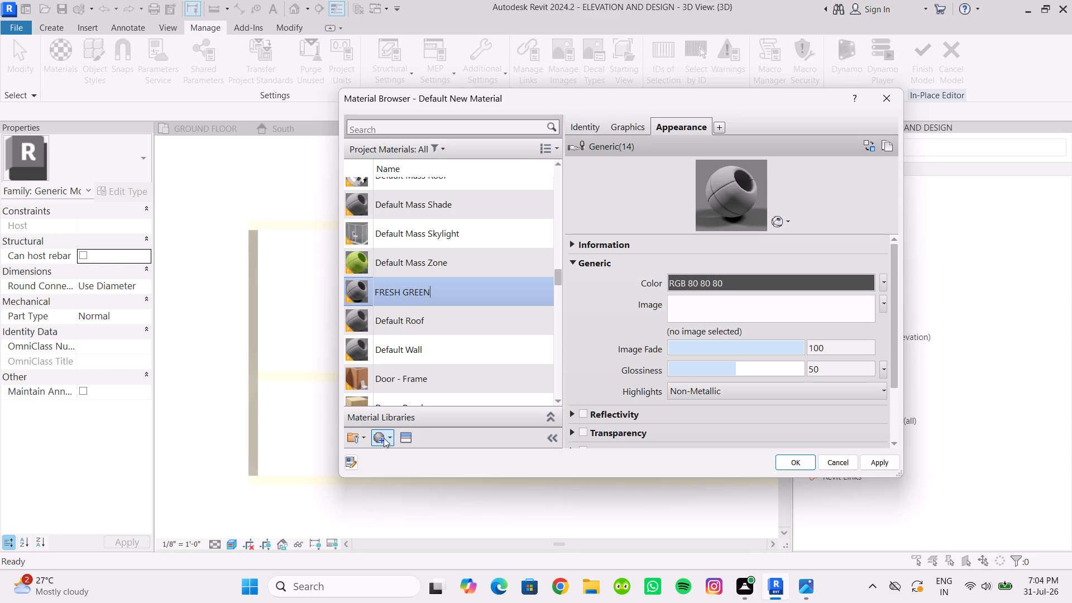
Set FRESH GREEN's appearance color to RGB 87-142-72, lighten it to RGB 150-196-136, and apply the material.
left_click(759, 284)
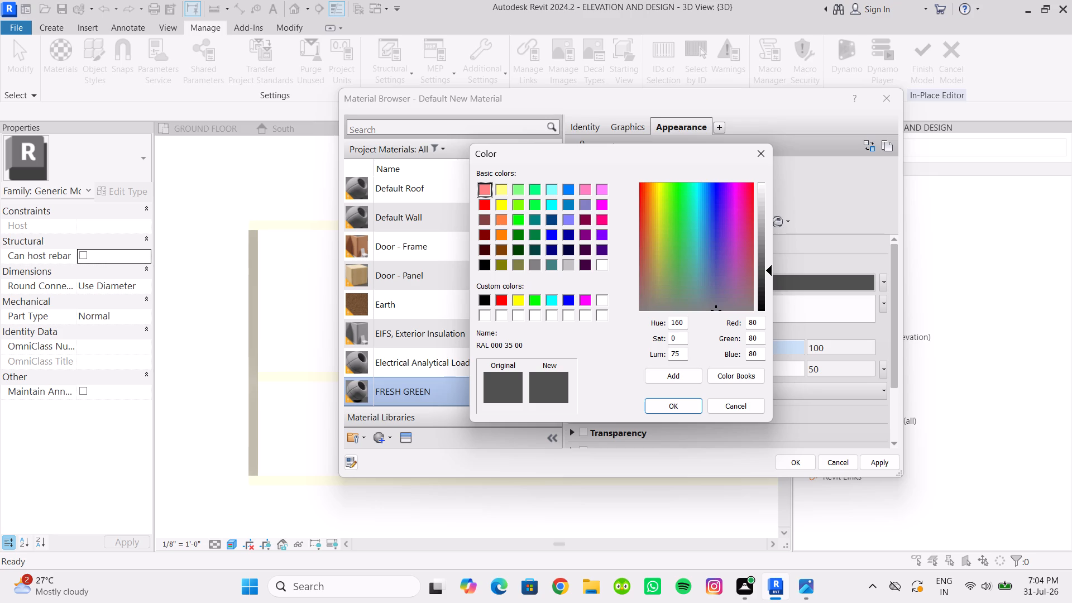
left_click(760, 323)
left_click_drag(760, 323, 736, 327)
type("87")
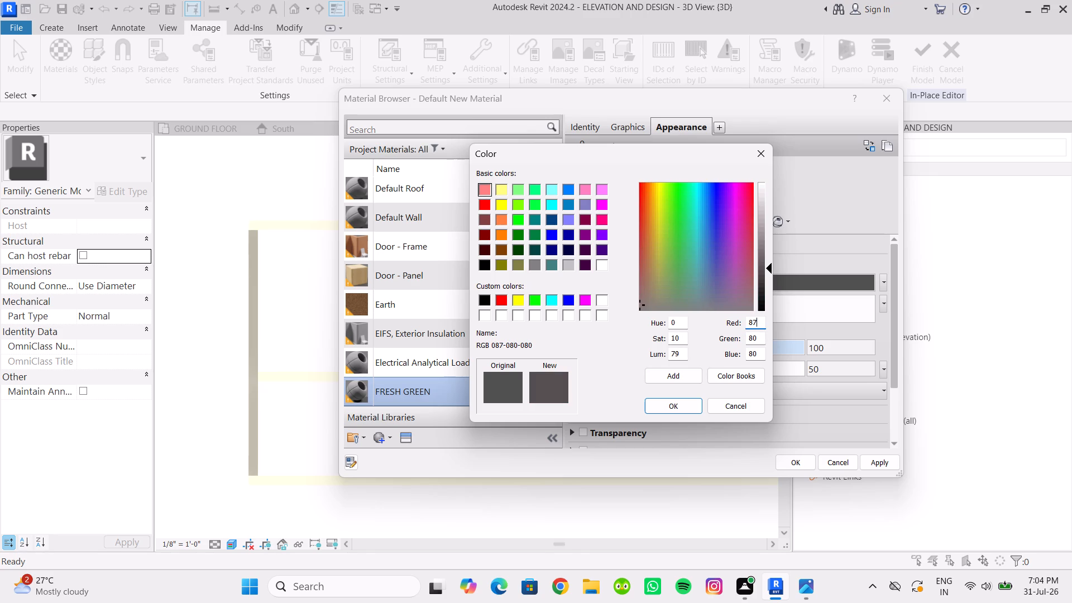
left_click_drag(763, 338, 740, 341)
type("142")
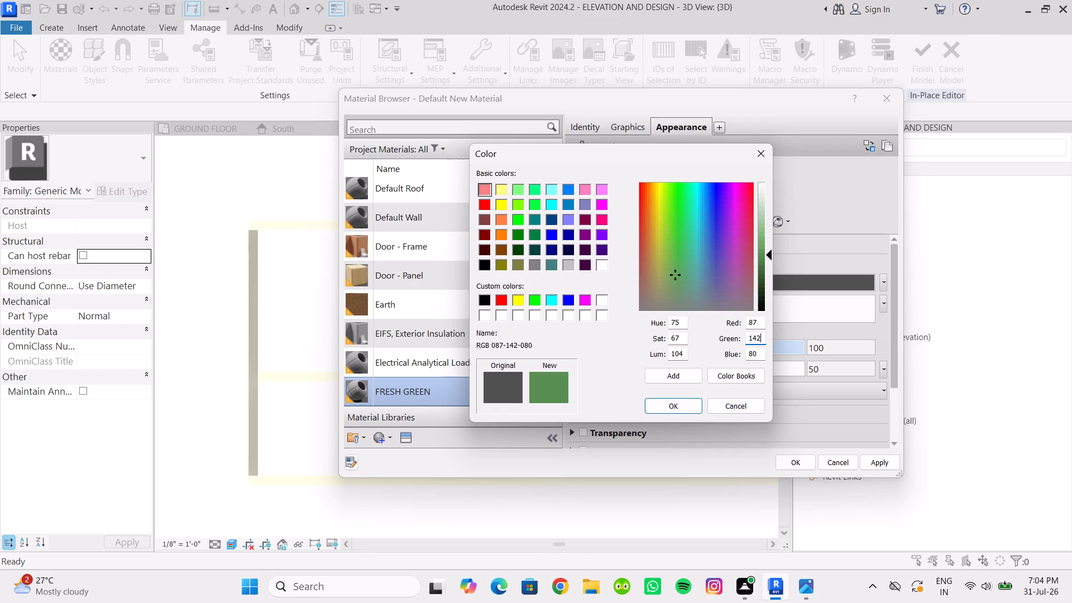
left_click_drag(761, 355, 687, 353)
type("72")
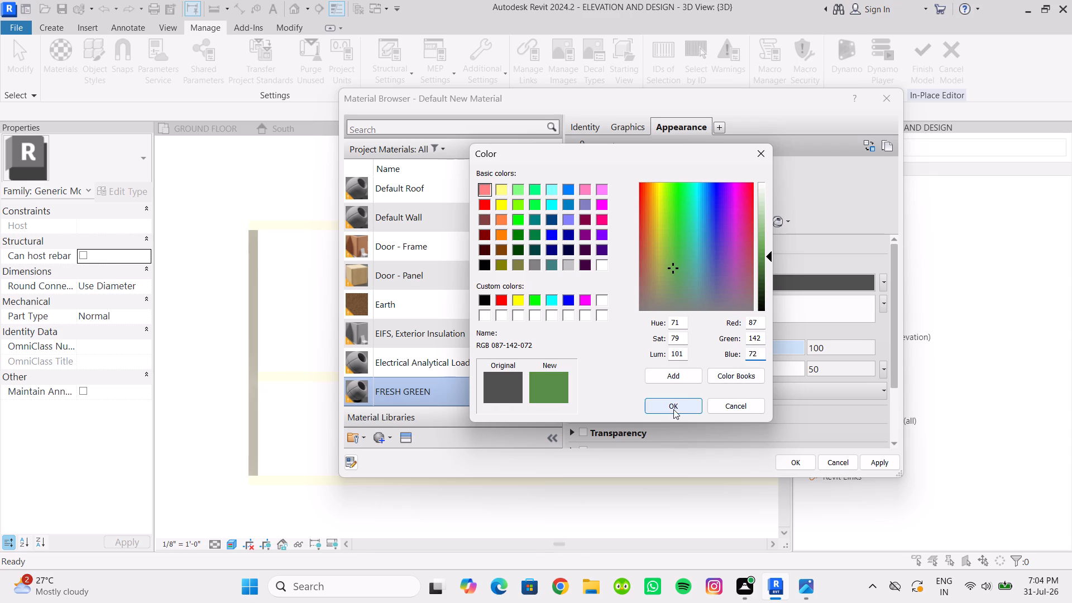
left_click_drag(772, 252, 769, 245)
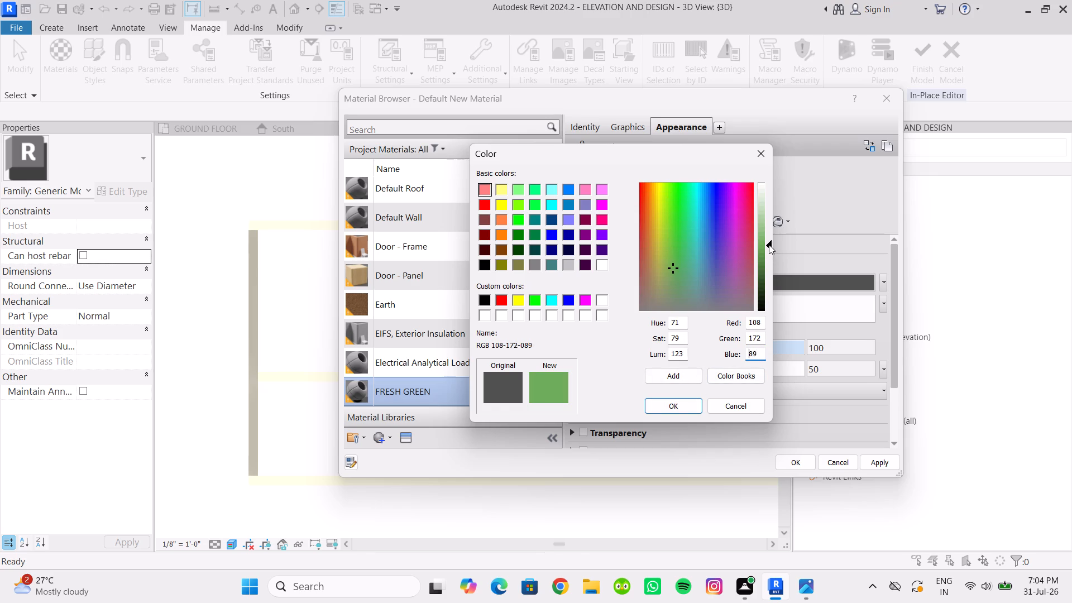
left_click_drag(769, 245, 769, 237)
left_click_drag(769, 238, 769, 228)
left_click(691, 406)
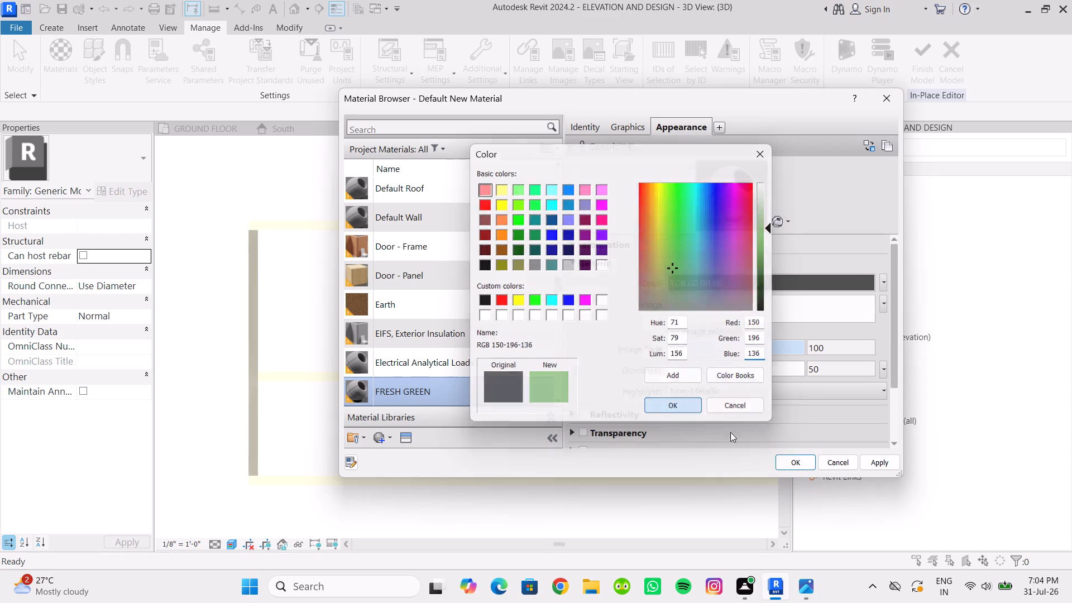
left_click(874, 463)
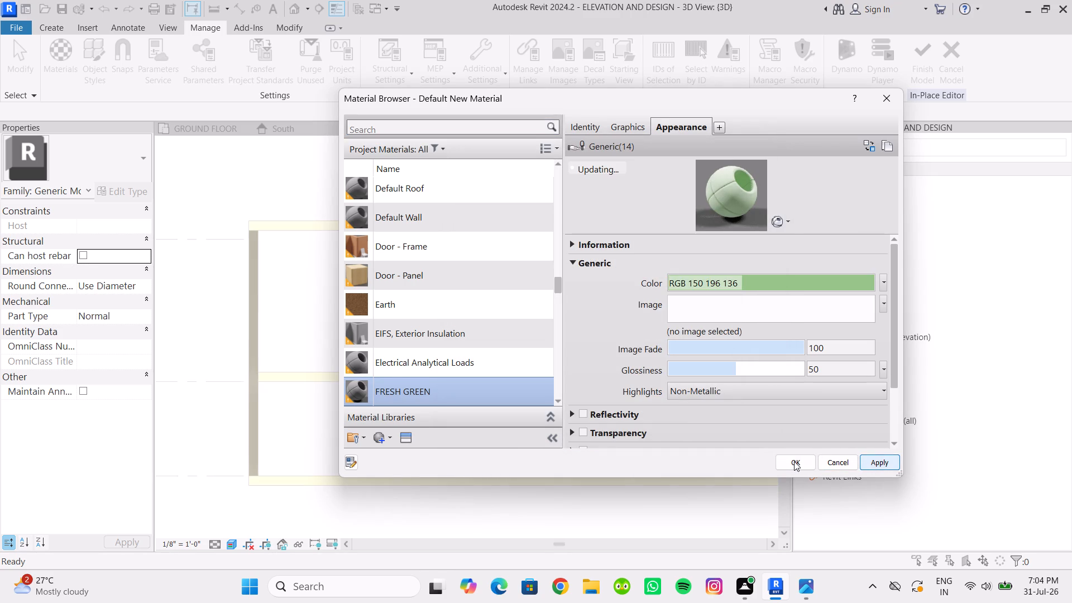
left_click(794, 461)
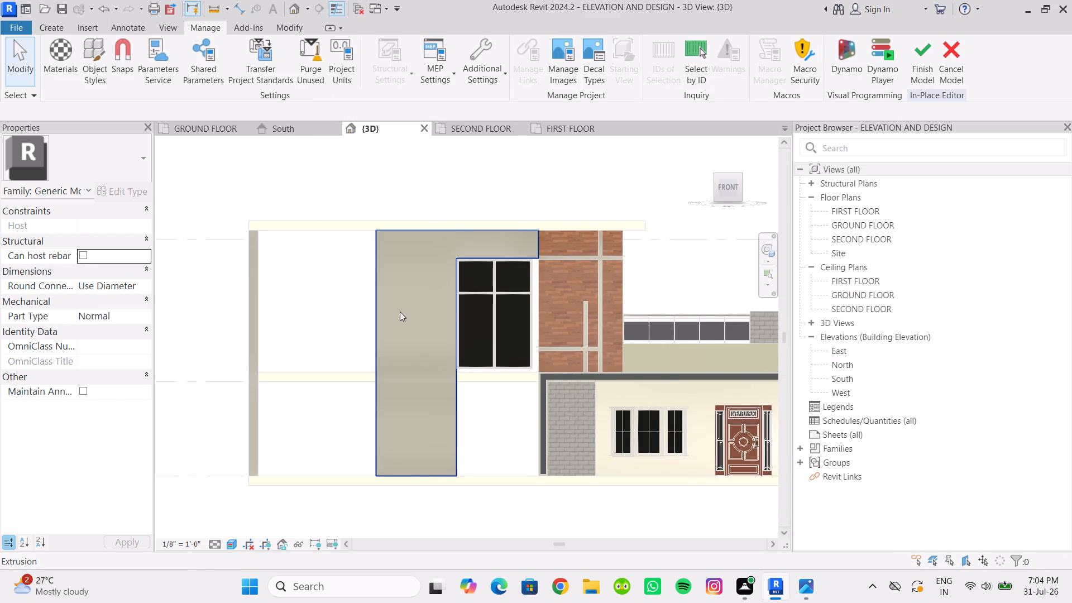
Paint the front face of the L-shaped extrusion with the FRESH GREEN material and finish the in-place model.
left_click(400, 312)
left_click(224, 73)
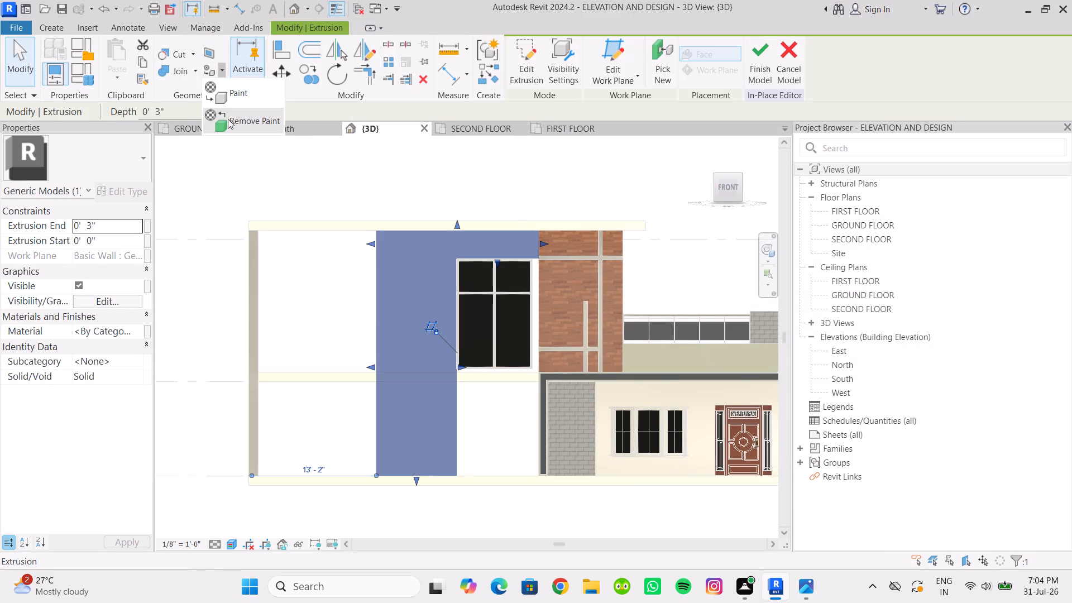
left_click(236, 94)
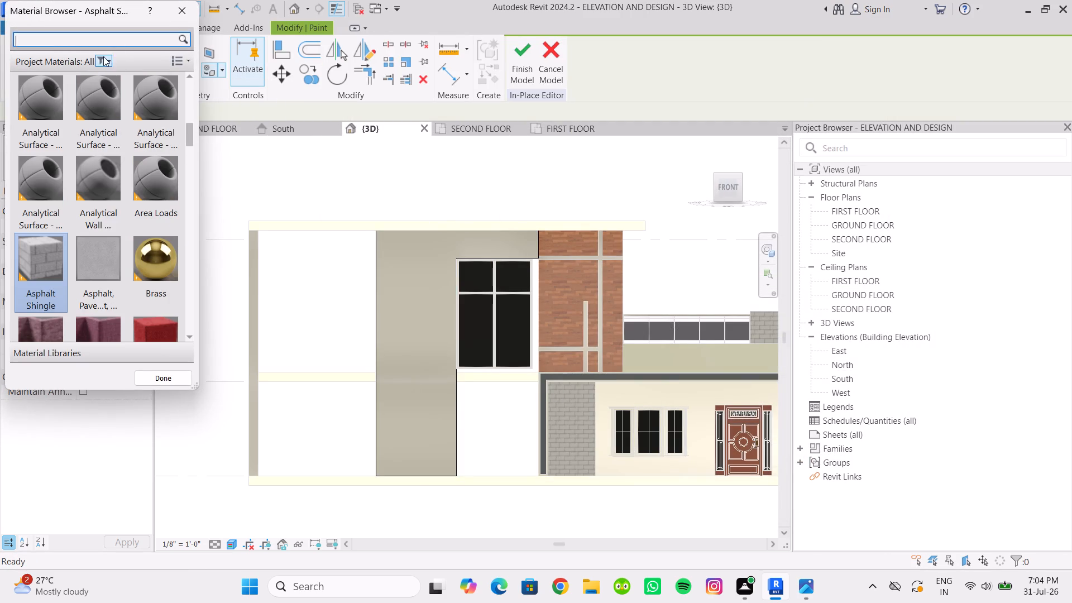
type("FRS=E")
key("BackSpace")
type("==")
key("BackSpace")
key("BackSpace")
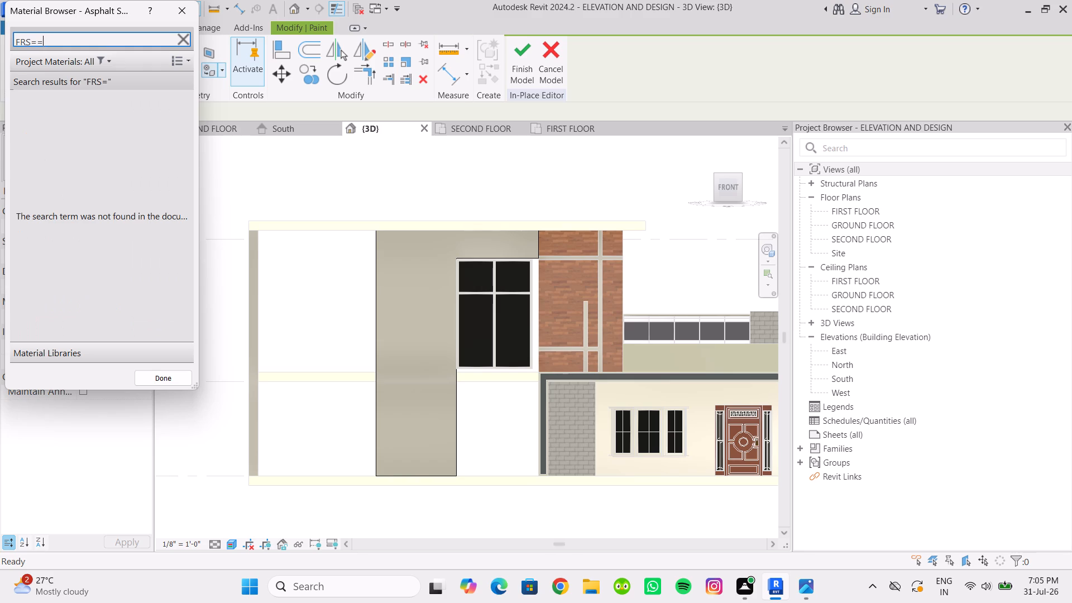
key("BackSpace")
key("BackSpace")
type("ESH")
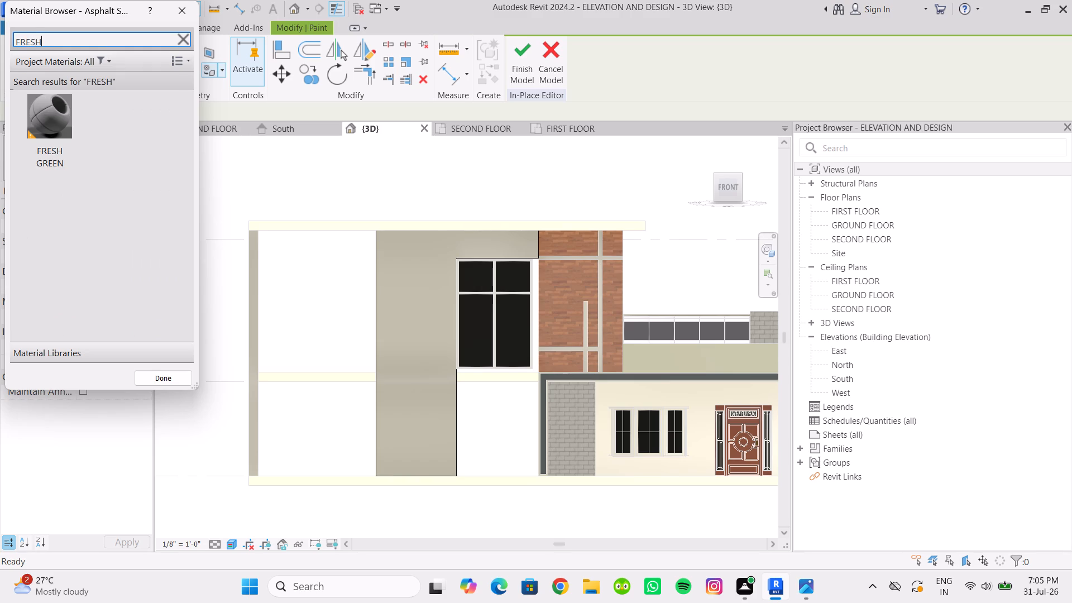
double_click(66, 107)
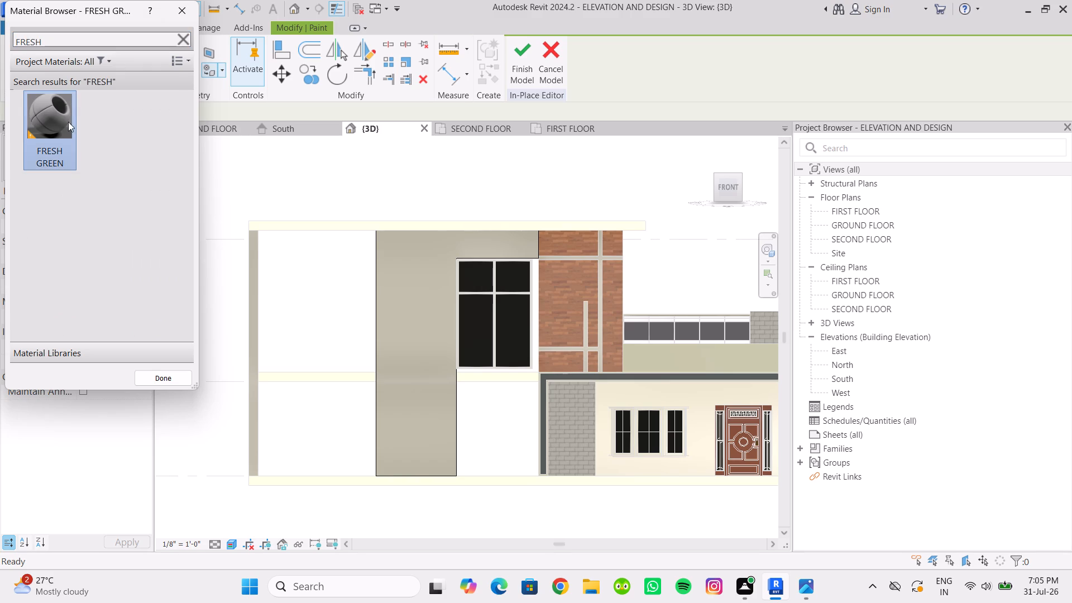
left_click(415, 313)
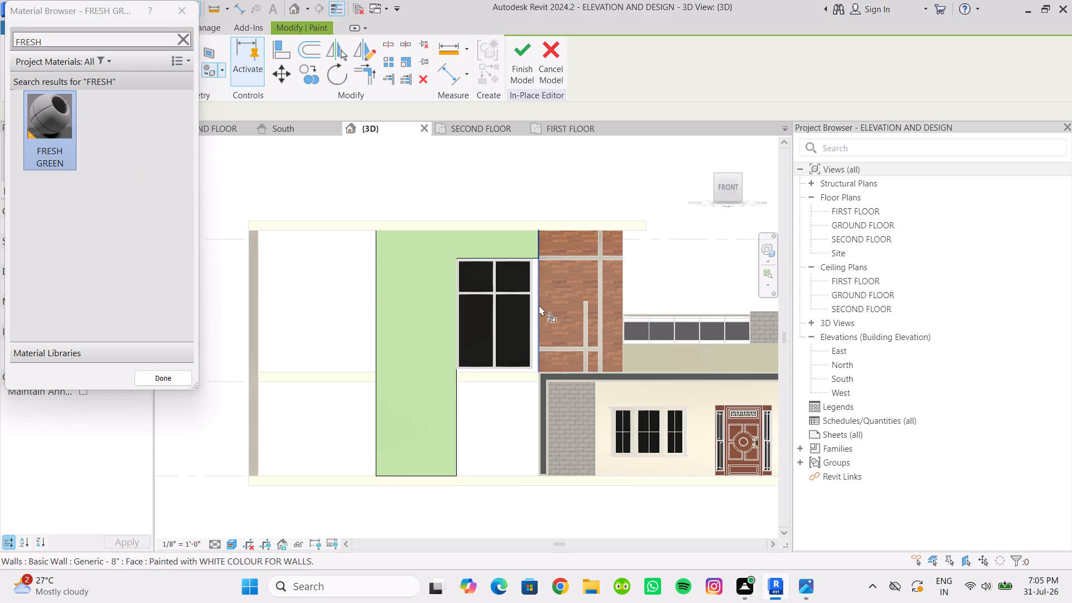
left_click(524, 63)
Stretch the first-floor curtain wall's side edge toward the brick panel so the wall is about 9' 0" wide.
scroll(516, 311, "down", 2)
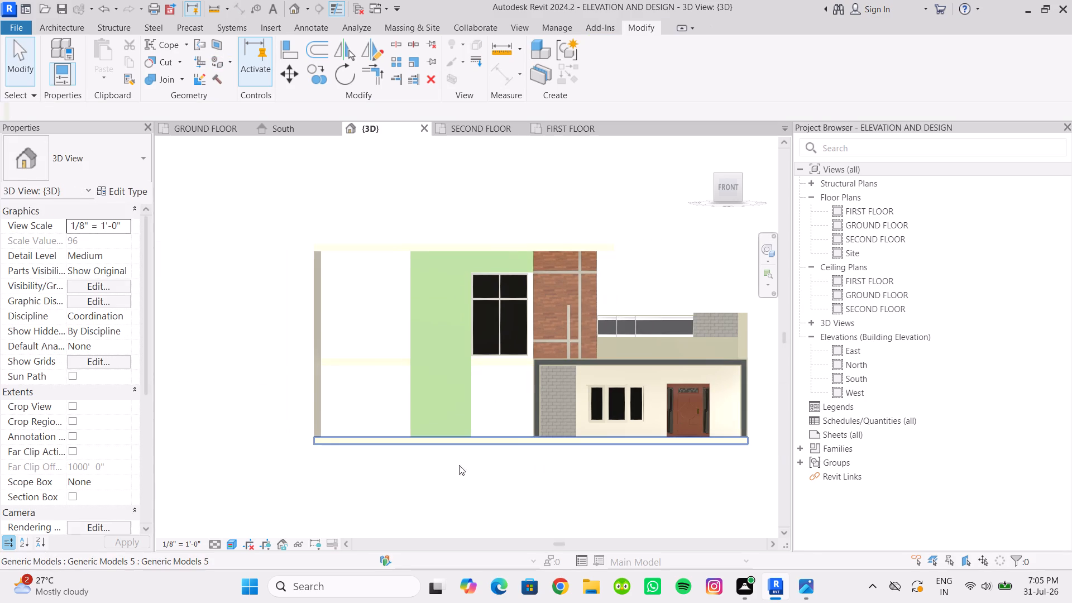
left_click(441, 495)
scroll(465, 487, "up", 1)
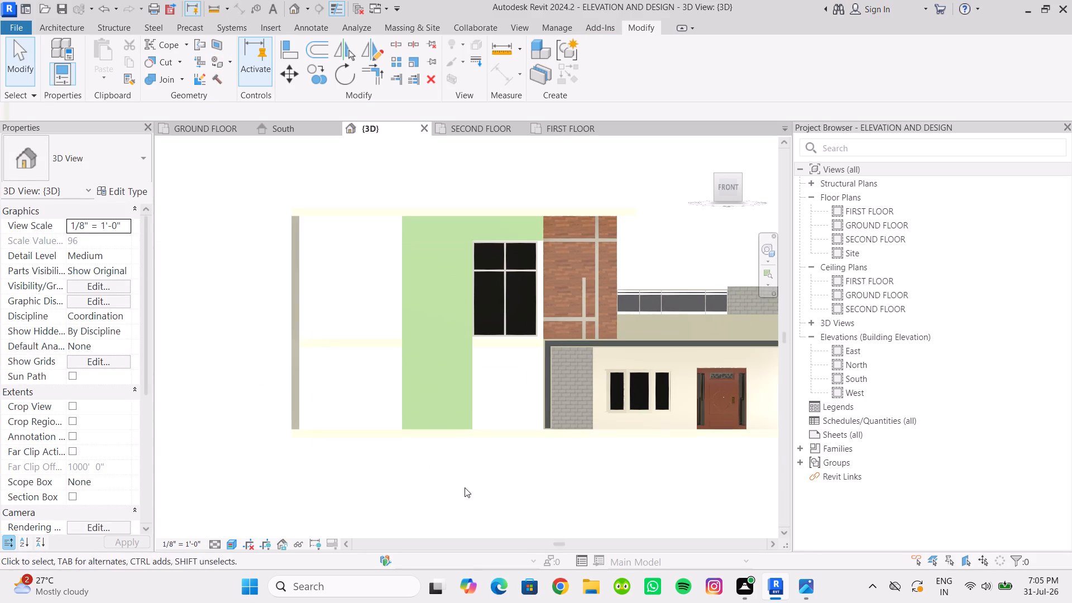
middle_click_drag(465, 487, 419, 477)
scroll(495, 283, "up", 6)
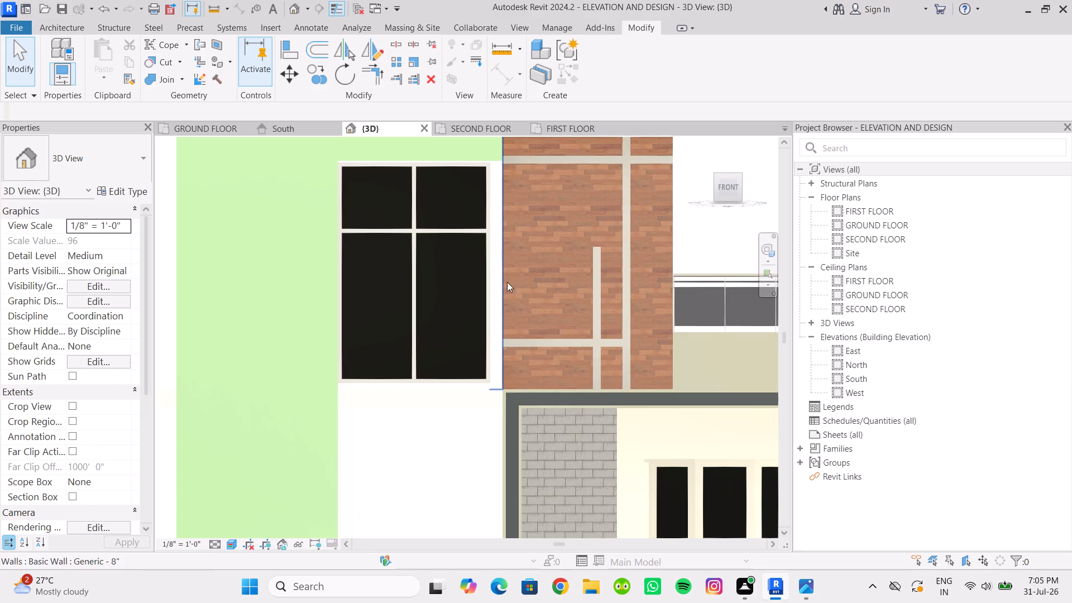
left_click(485, 342)
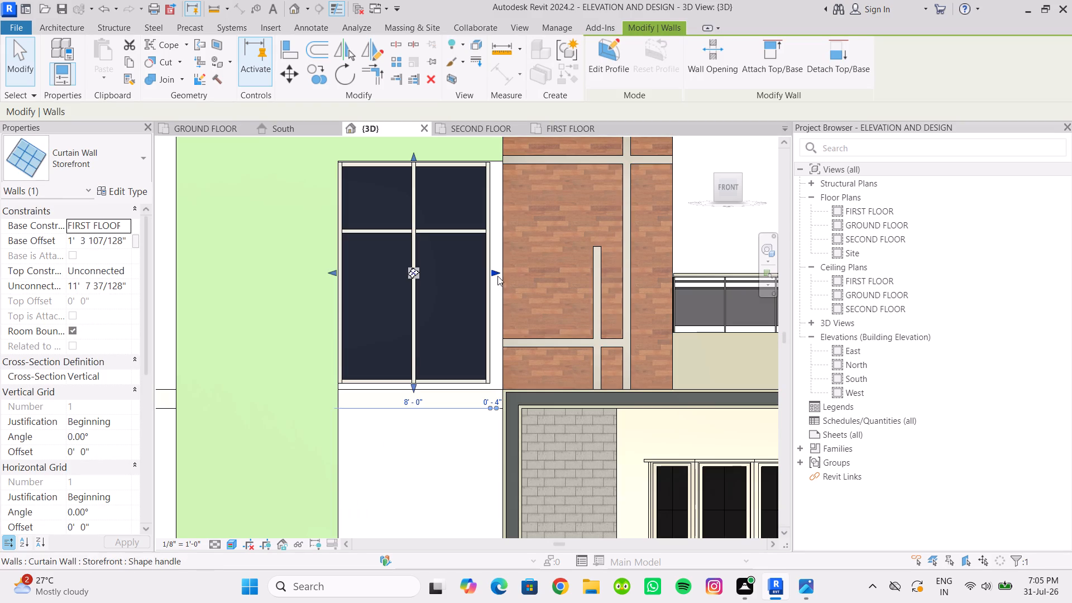
left_click_drag(495, 273, 512, 285)
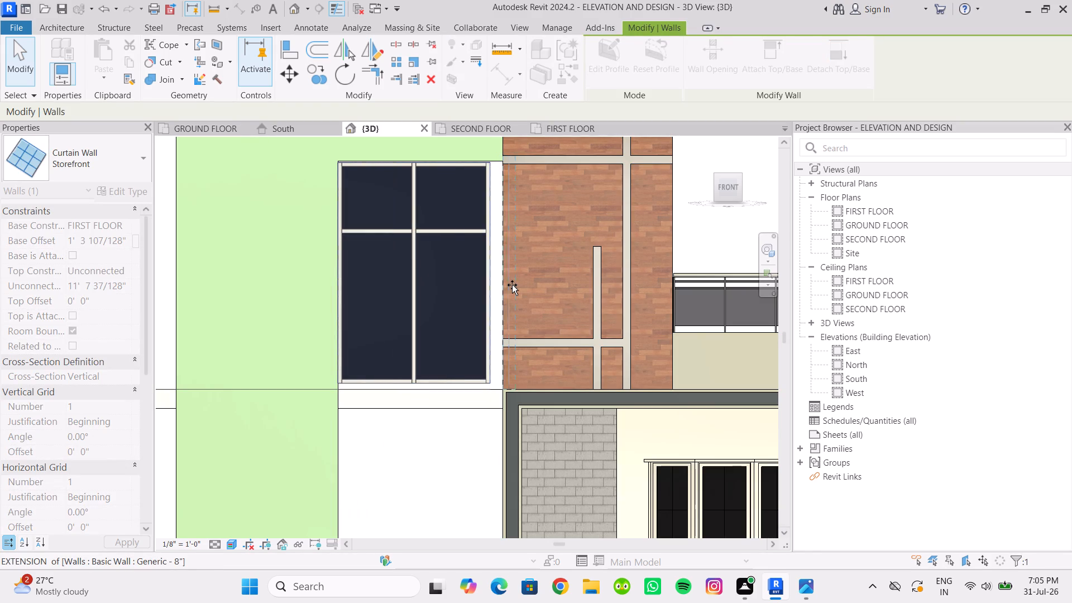
left_click_drag(512, 285, 509, 287)
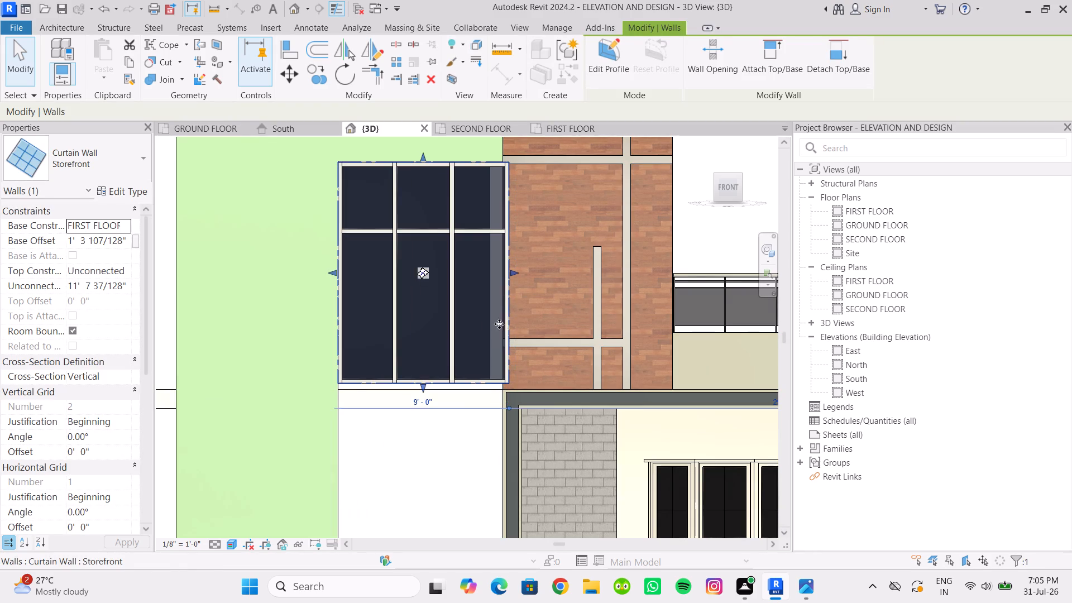
scroll(498, 330, "down", 2)
scroll(455, 386, "down", 5)
left_click(456, 200)
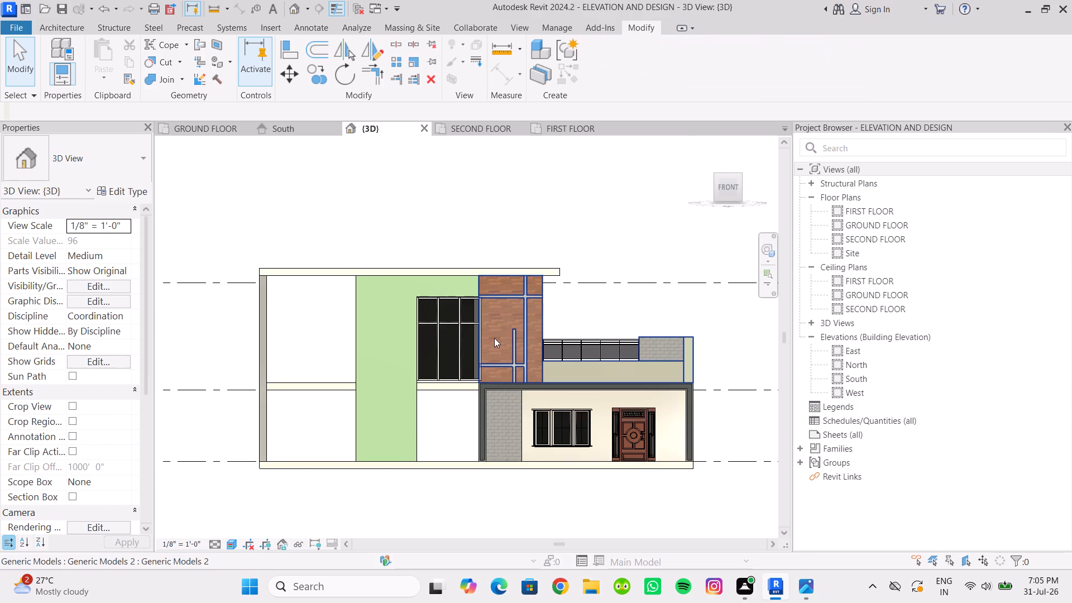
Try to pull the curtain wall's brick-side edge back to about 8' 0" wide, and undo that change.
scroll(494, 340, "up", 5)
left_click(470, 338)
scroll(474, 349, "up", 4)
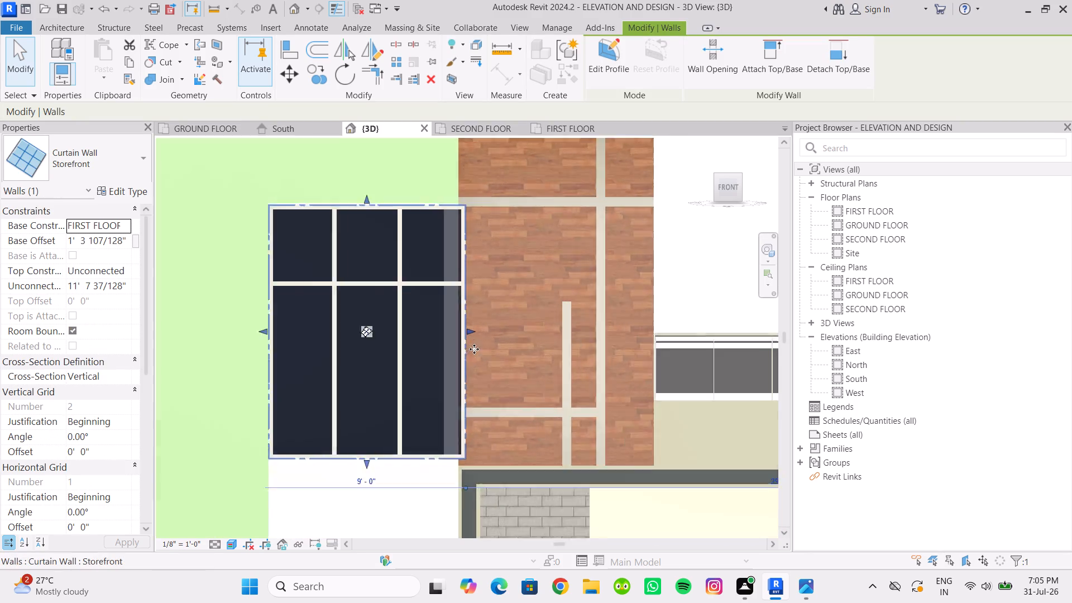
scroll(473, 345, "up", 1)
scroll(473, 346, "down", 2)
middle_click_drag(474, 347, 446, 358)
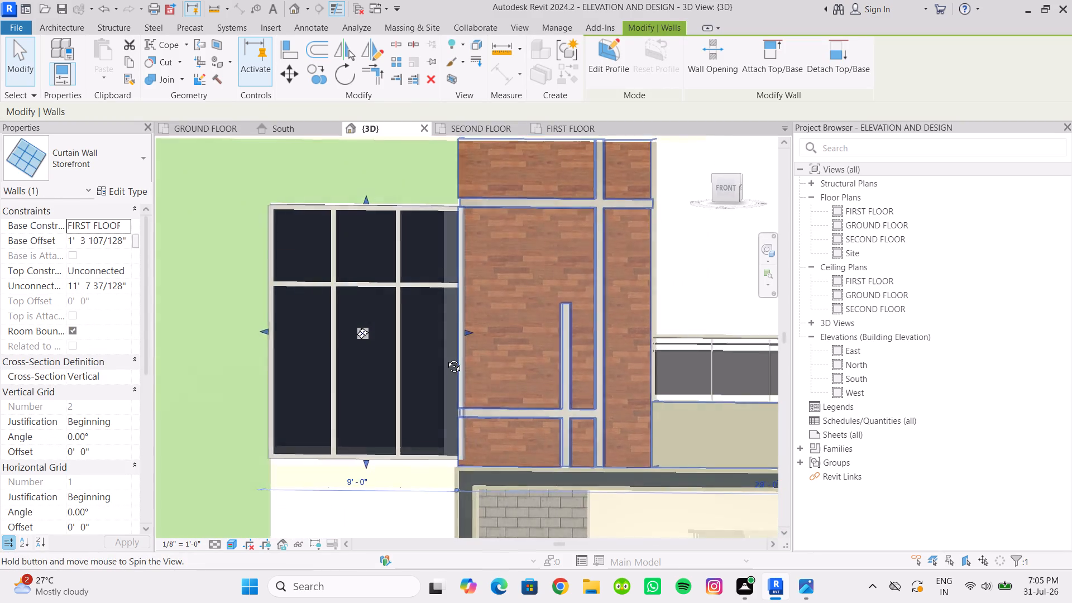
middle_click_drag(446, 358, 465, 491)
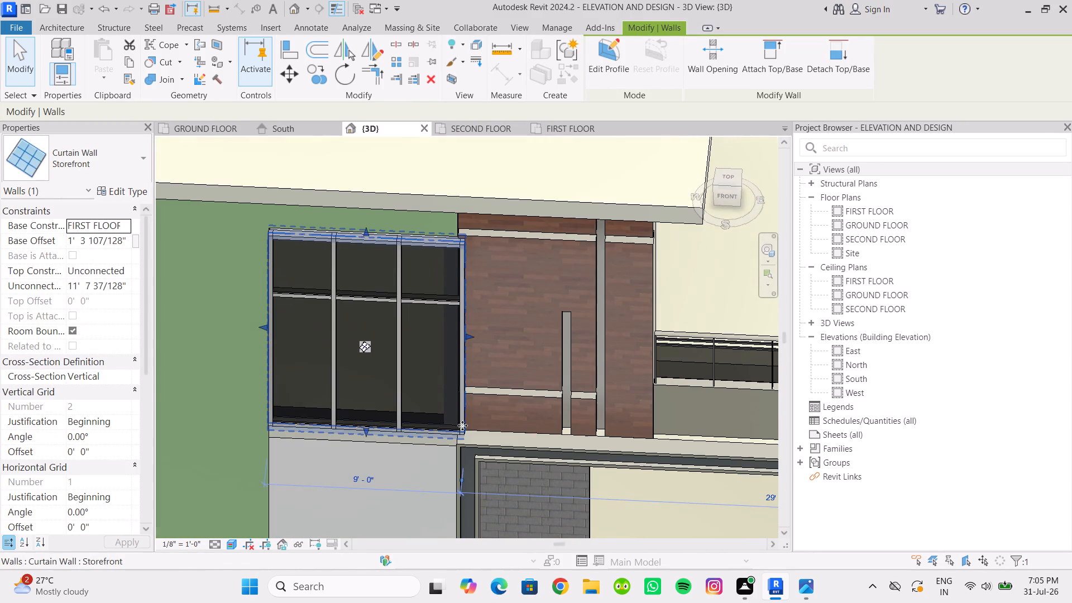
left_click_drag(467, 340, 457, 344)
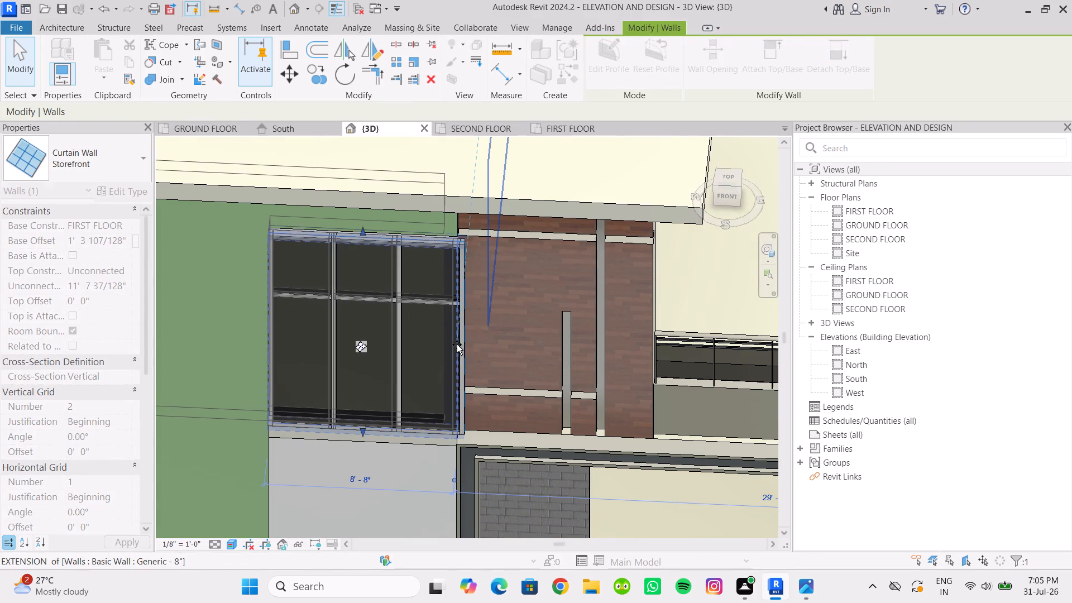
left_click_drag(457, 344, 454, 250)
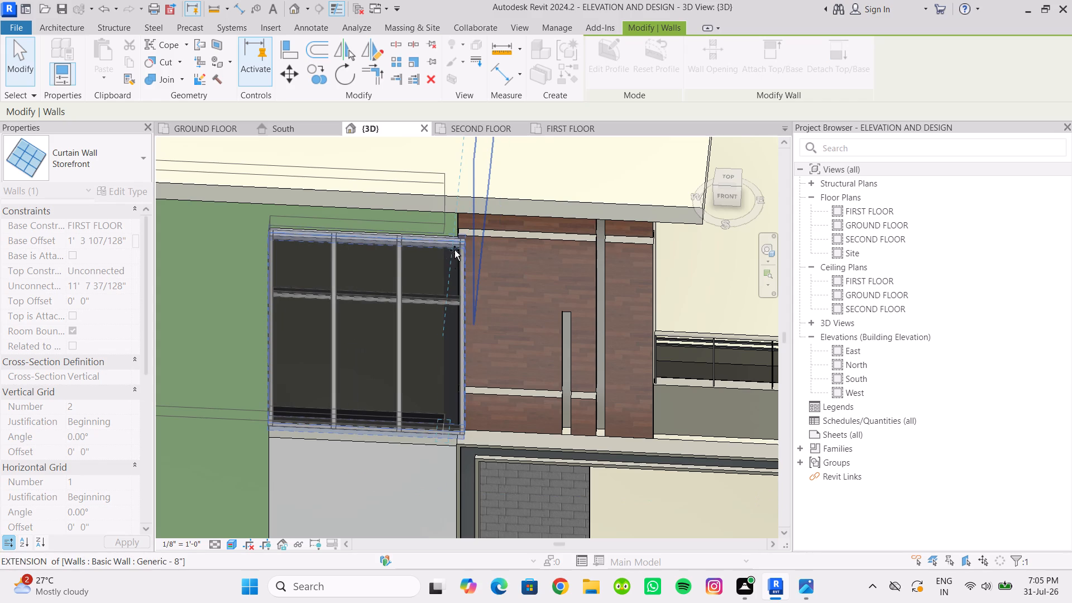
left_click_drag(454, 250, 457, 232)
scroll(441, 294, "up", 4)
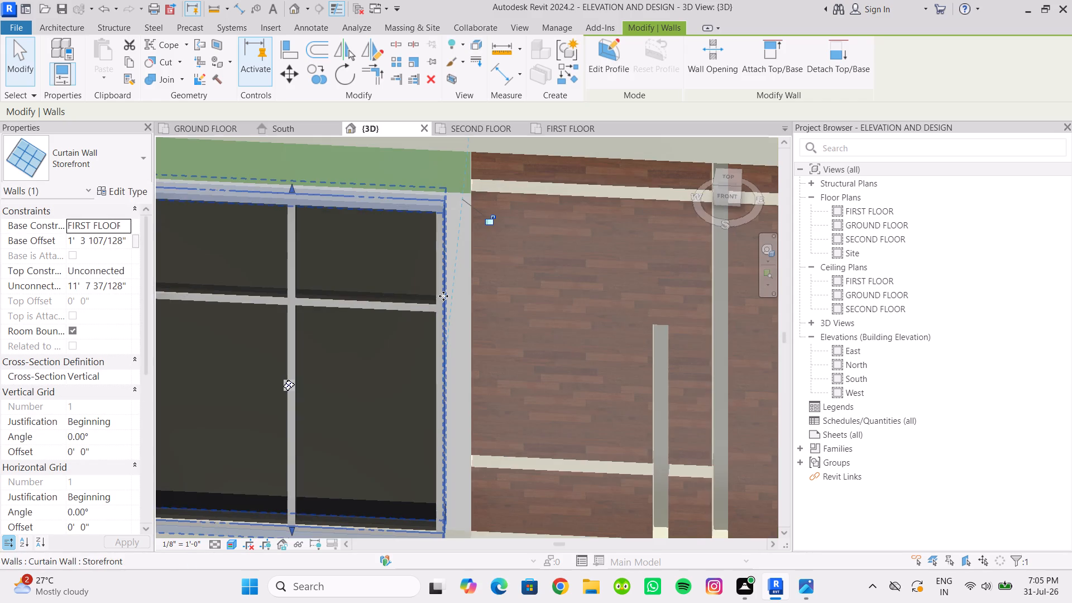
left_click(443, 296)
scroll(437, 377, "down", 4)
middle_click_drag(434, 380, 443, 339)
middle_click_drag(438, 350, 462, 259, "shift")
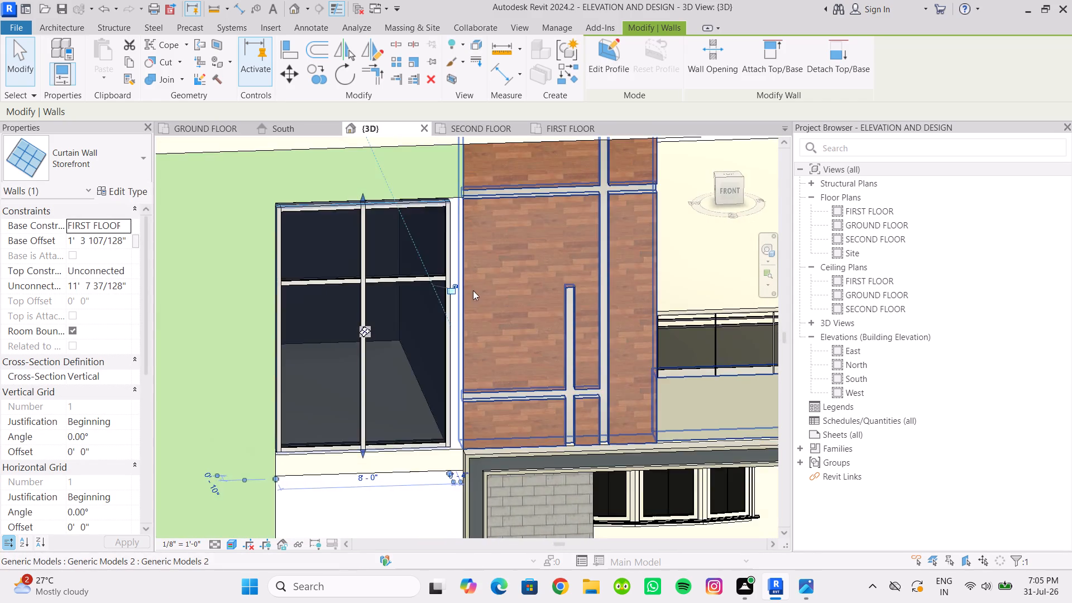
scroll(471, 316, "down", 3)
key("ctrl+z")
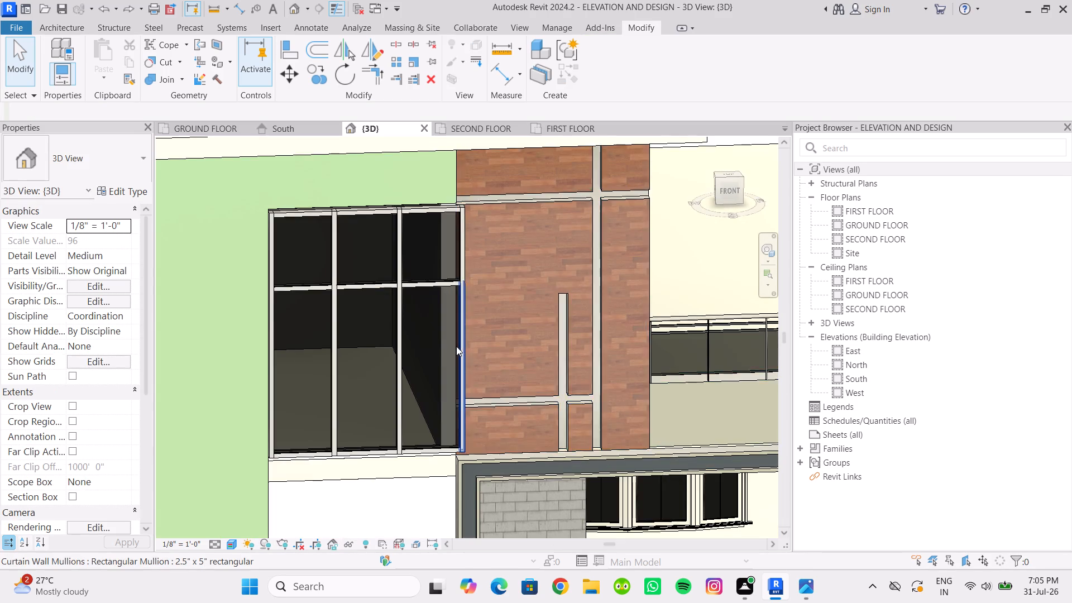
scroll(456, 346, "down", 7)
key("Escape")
Examine the front facade around the green extrusion, the curtain wall and the ground-floor wall from several angles.
scroll(461, 374, "down", 3)
middle_click(460, 376)
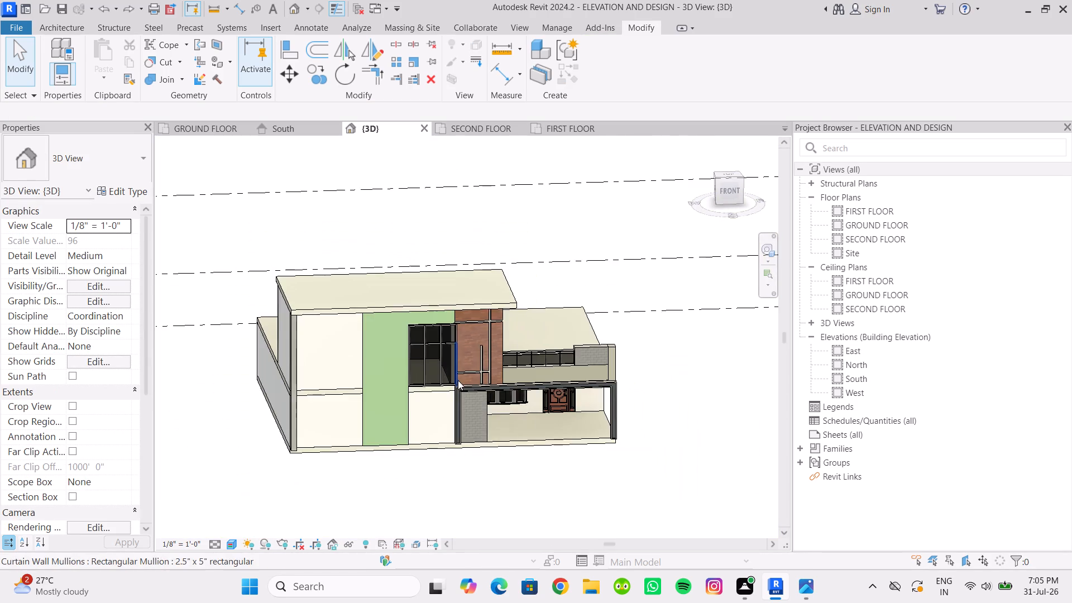
middle_click_drag(458, 380, 443, 369, "ctrl")
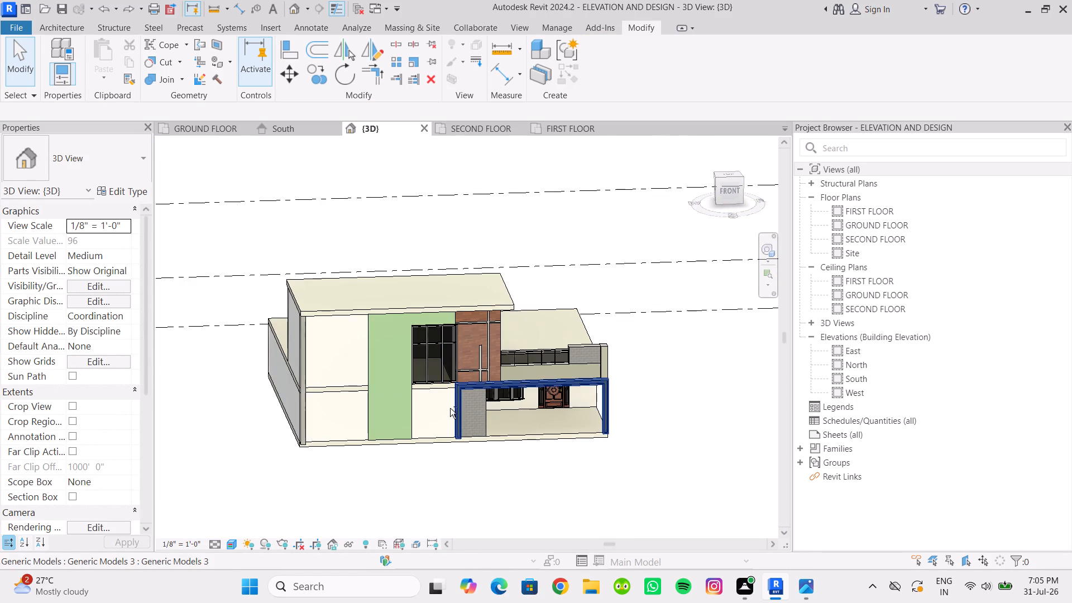
middle_click_drag(446, 404, 429, 358, "shift")
scroll(434, 458, "up", 3)
scroll(428, 384, "up", 6)
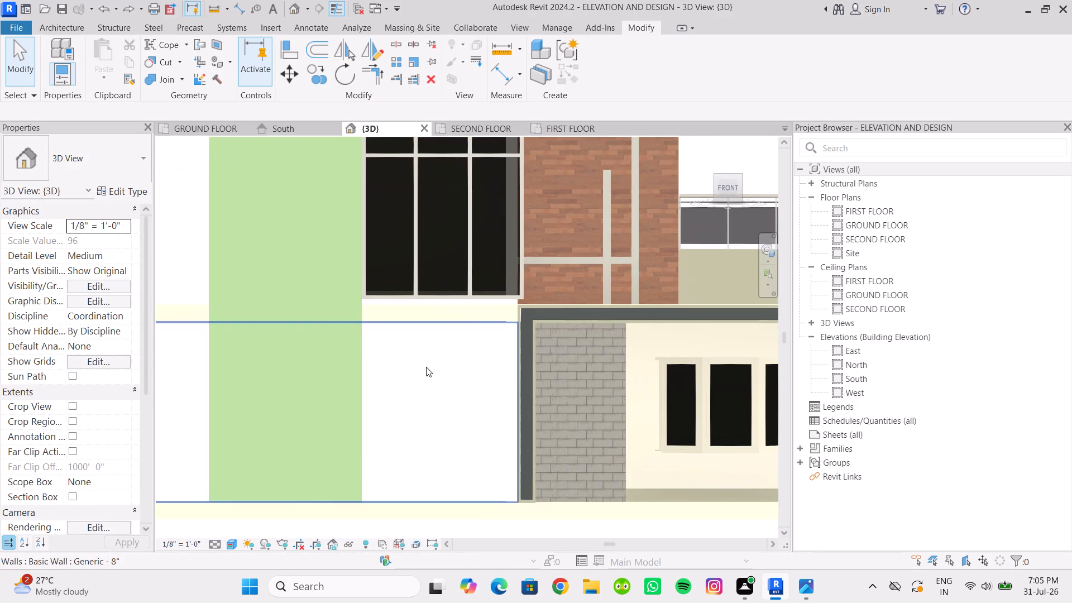
scroll(417, 366, "down", 2)
middle_click_drag(417, 366, 298, 377, "shift")
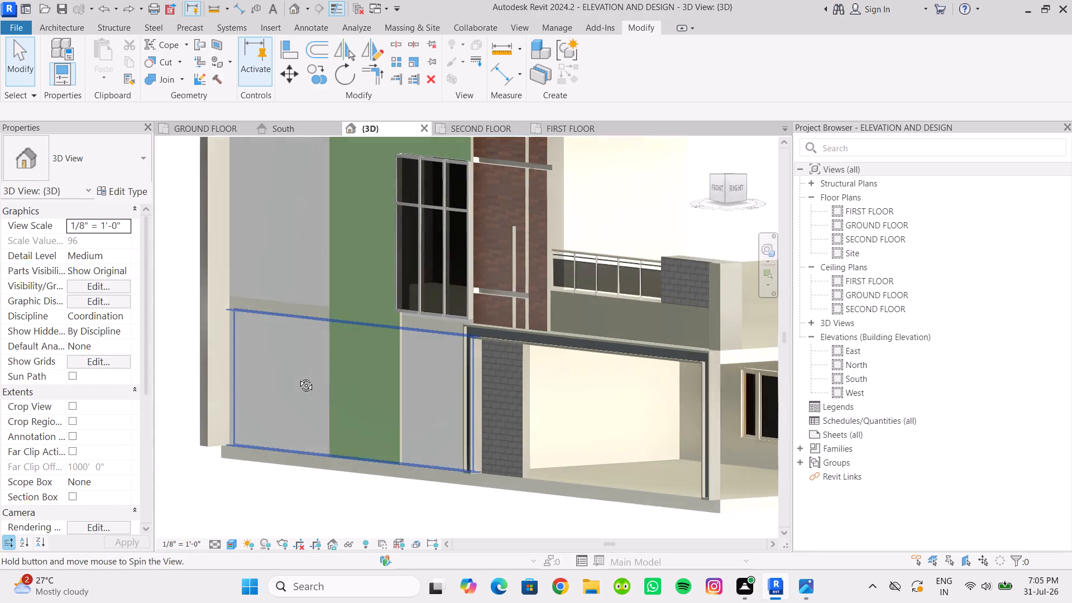
middle_click_drag(298, 377, 406, 363, "shift")
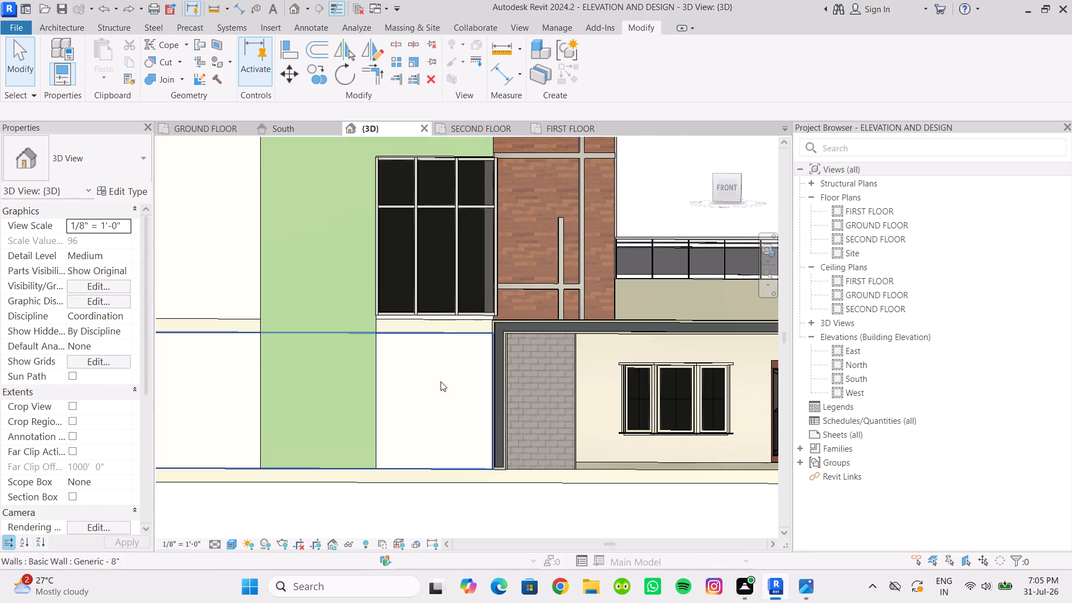
scroll(428, 382, "up", 2)
scroll(428, 382, "down", 6)
middle_click_drag(426, 383, 440, 405)
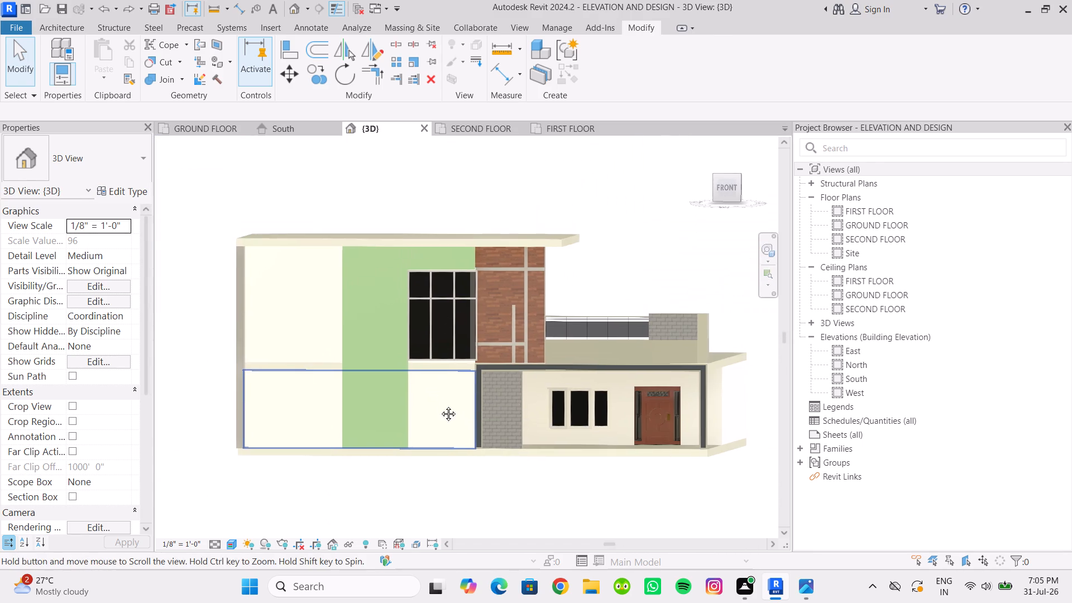
middle_click_drag(440, 405, 442, 406)
scroll(442, 406, "up", 1)
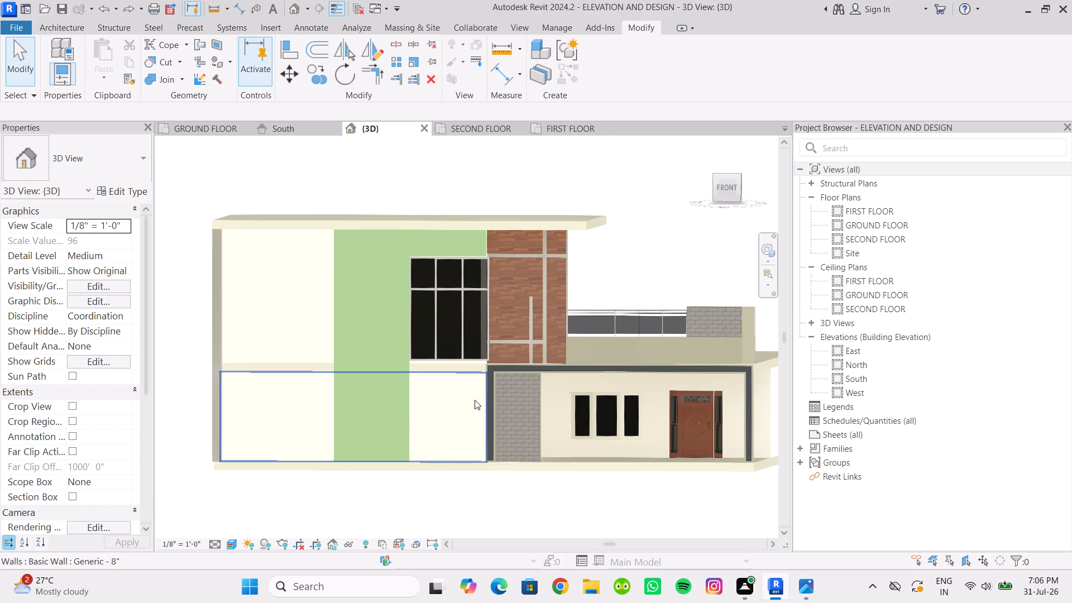
scroll(475, 400, "down", 1)
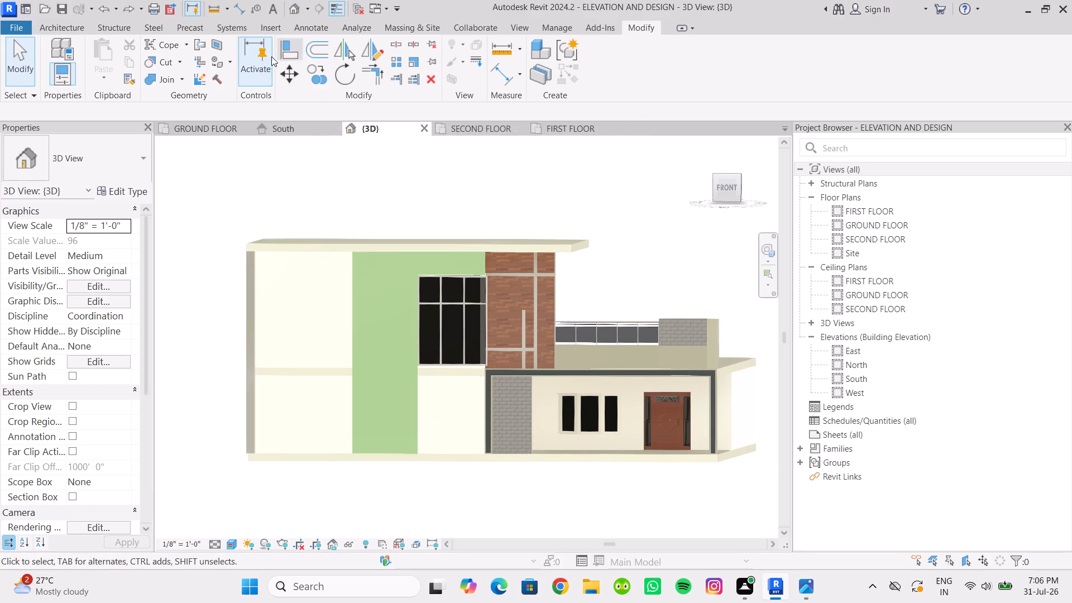
Start a new in-place model in the Generic Models category, accepting the default name.
left_click(75, 26)
left_click(170, 80)
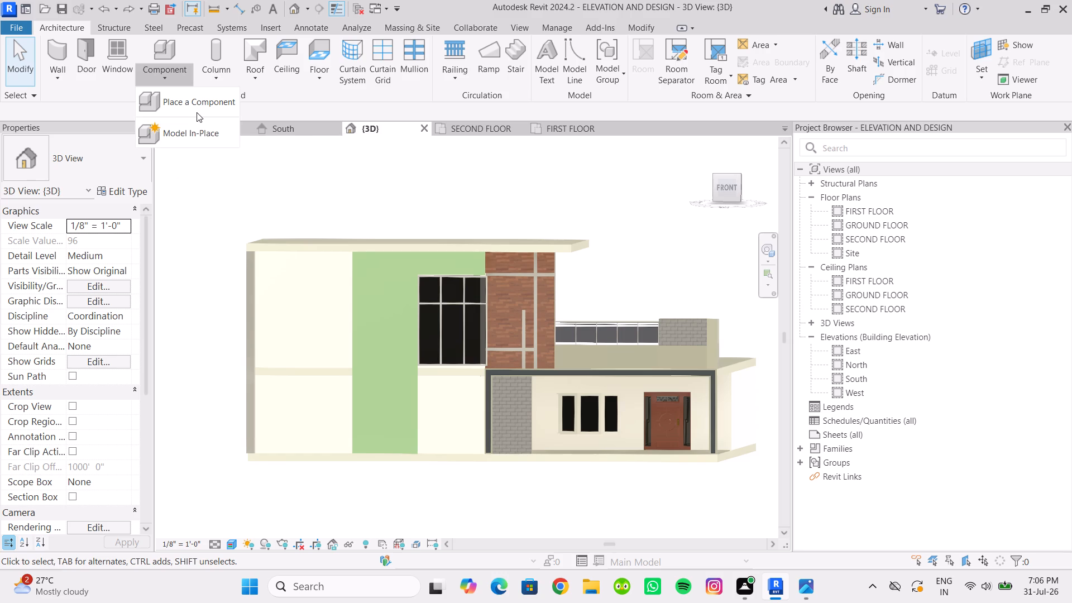
left_click(196, 130)
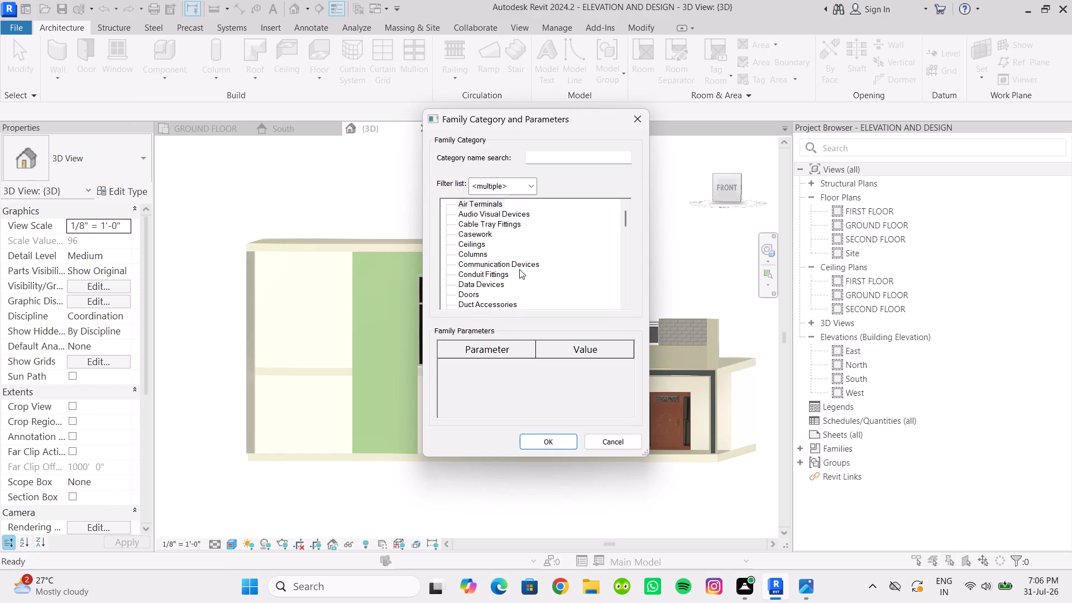
scroll(511, 270, "down", 4)
scroll(499, 265, "up", 1)
scroll(499, 266, "down", 3)
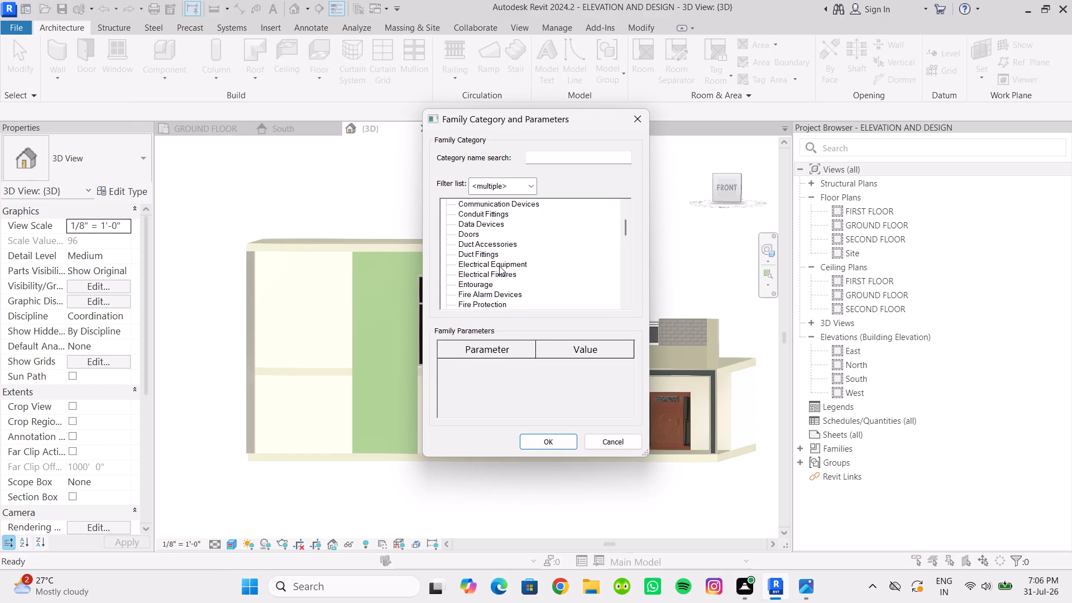
scroll(496, 278, "down", 8)
left_click(494, 270)
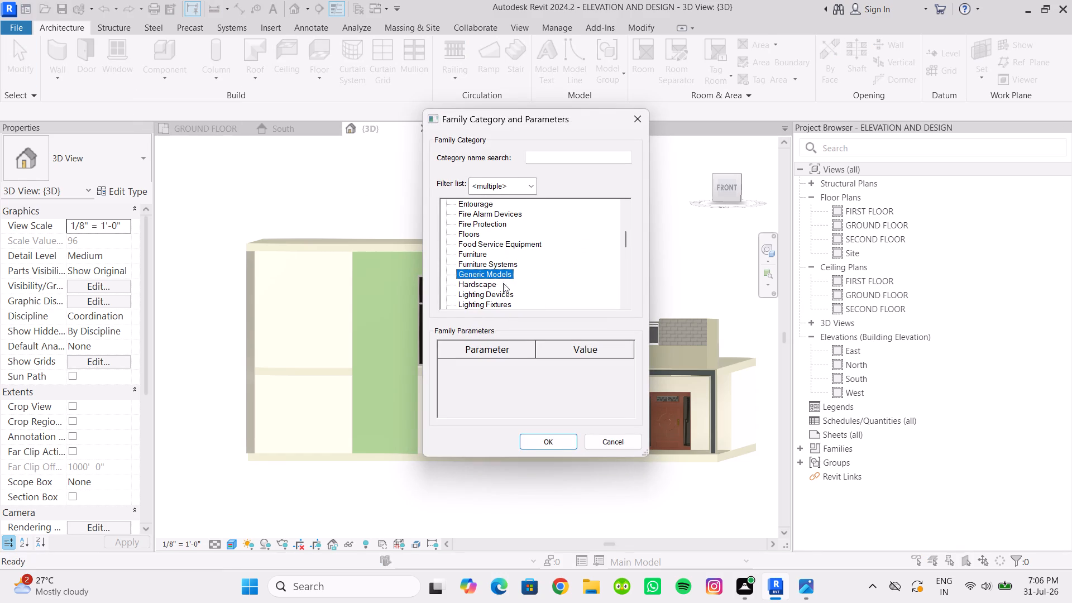
left_click(535, 443)
left_click(535, 321)
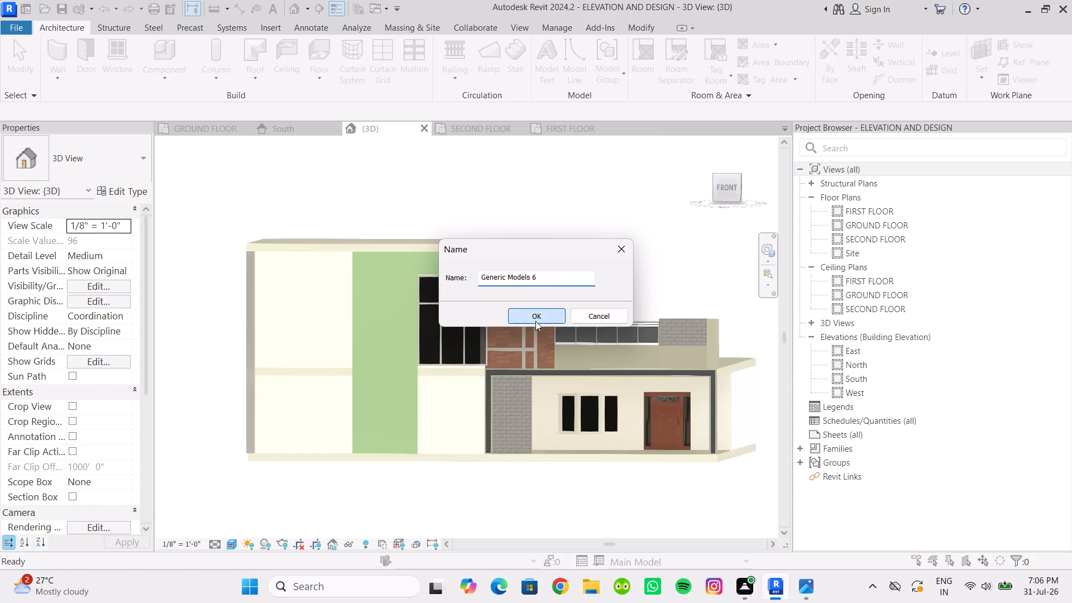
Extrude a rectangle about 9' 0" by 10' 0" on the ground-floor wall beside the green extrusion, 0' 3" deep, and finish the model.
left_click(128, 58)
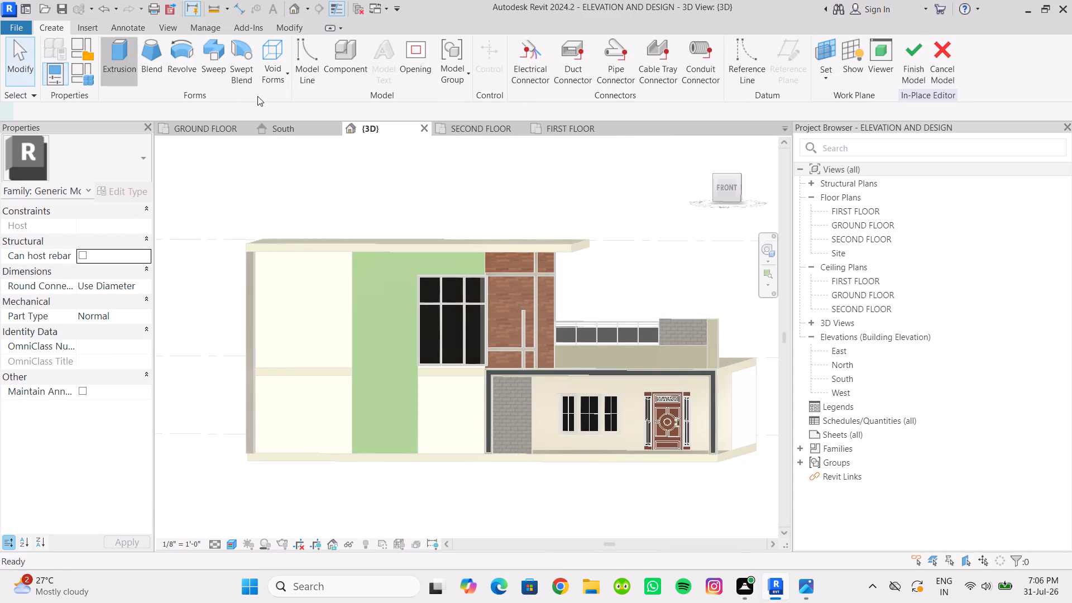
left_click(645, 72)
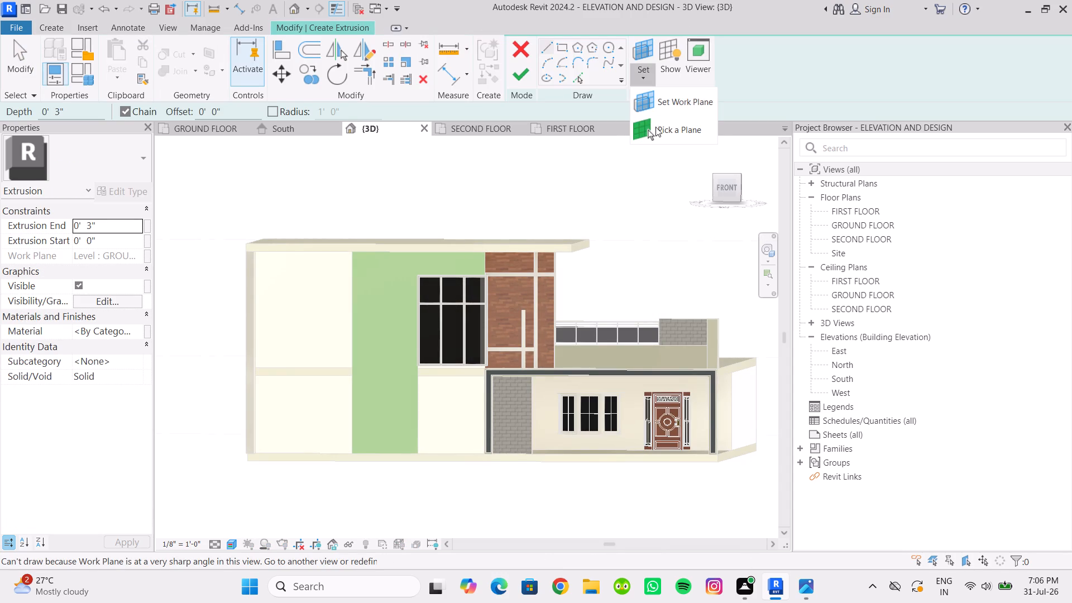
left_click(655, 127)
scroll(466, 399, "up", 3)
left_click(456, 420)
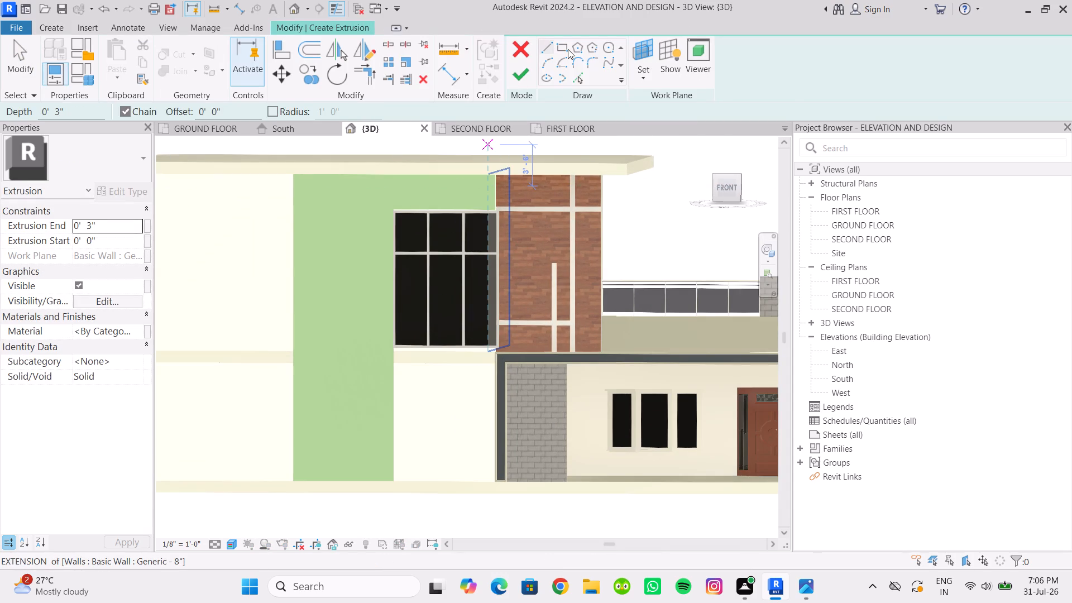
left_click(565, 46)
scroll(460, 382, "up", 4)
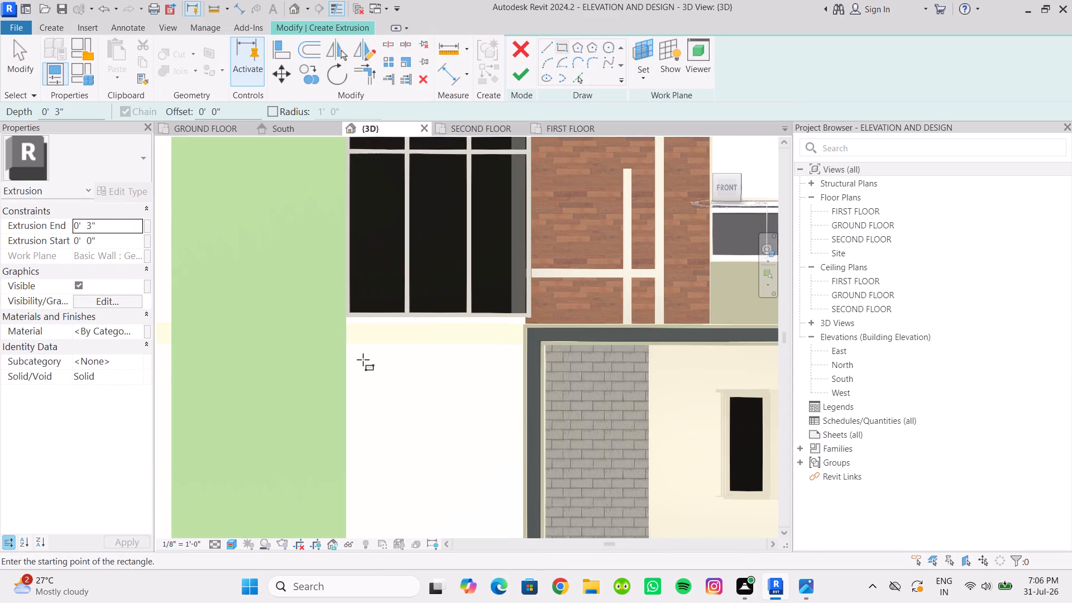
left_click(351, 346)
scroll(453, 428, "down", 4)
middle_click_drag(454, 429, 454, 425)
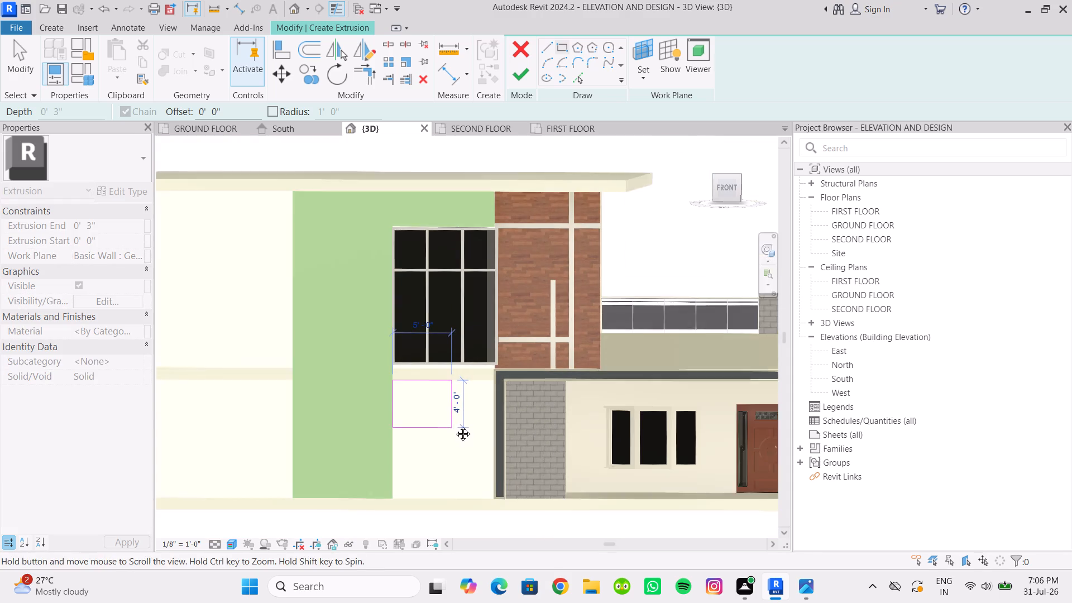
middle_click_drag(454, 425, 472, 366)
scroll(502, 425, "up", 4)
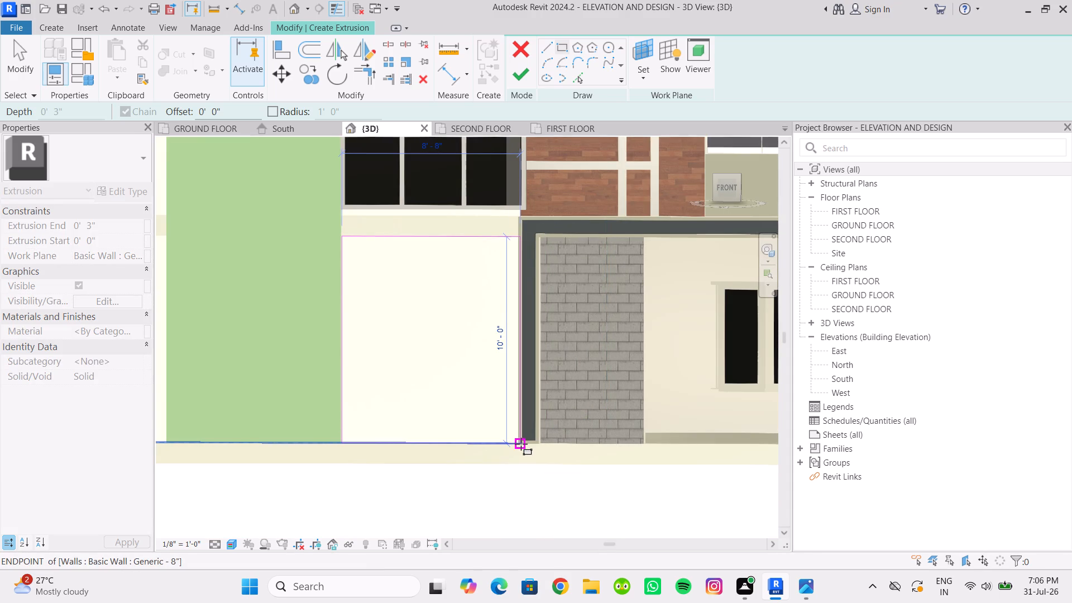
left_click(521, 444)
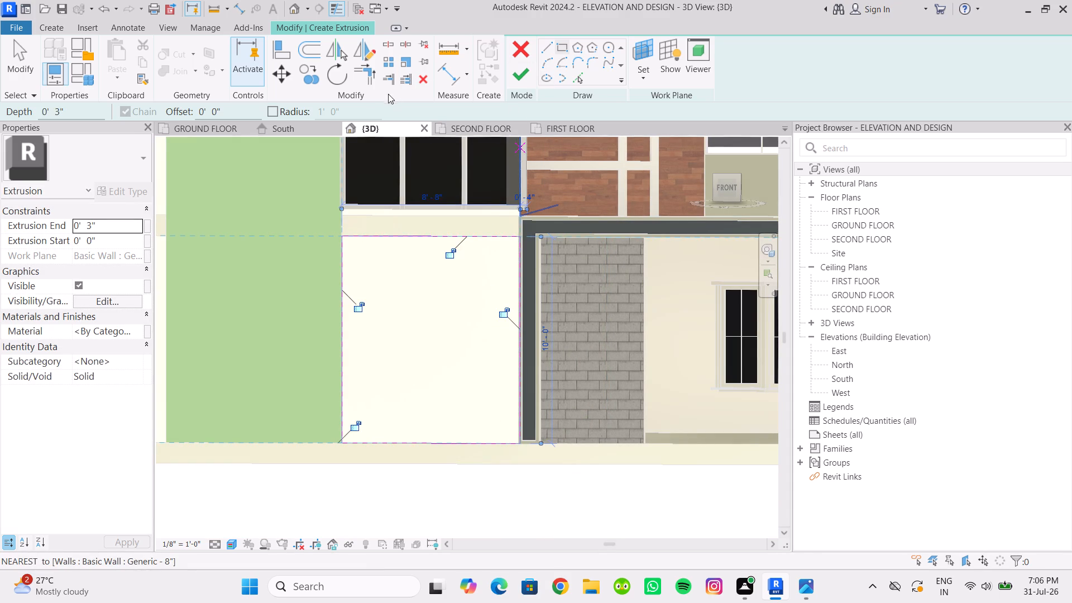
left_click(526, 74)
scroll(508, 253, "down", 4)
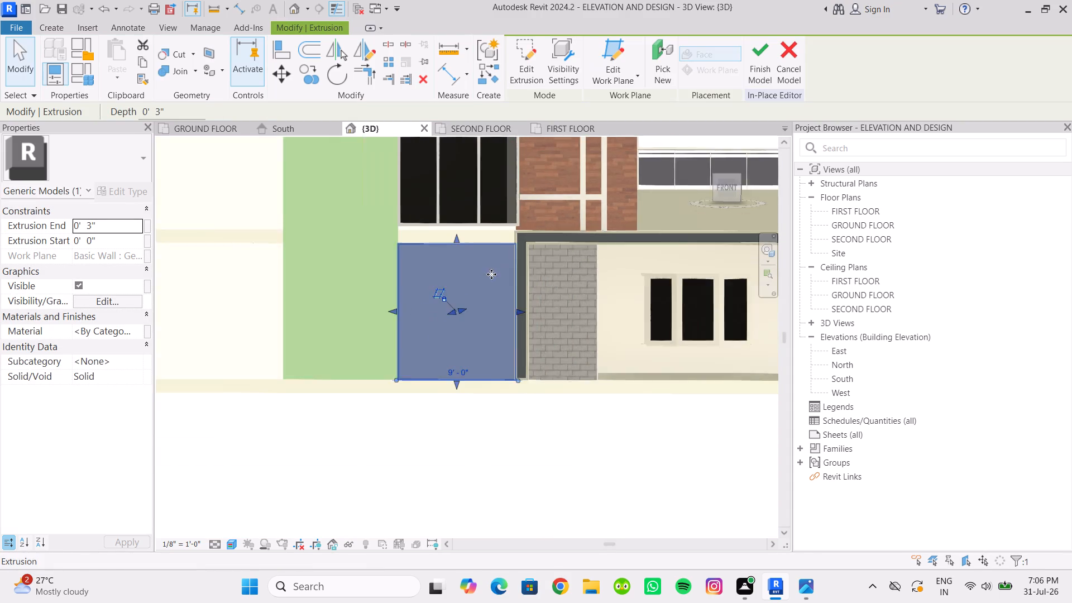
middle_click_drag(460, 293, 346, 409)
middle_click_drag(444, 369, 586, 299, "shift")
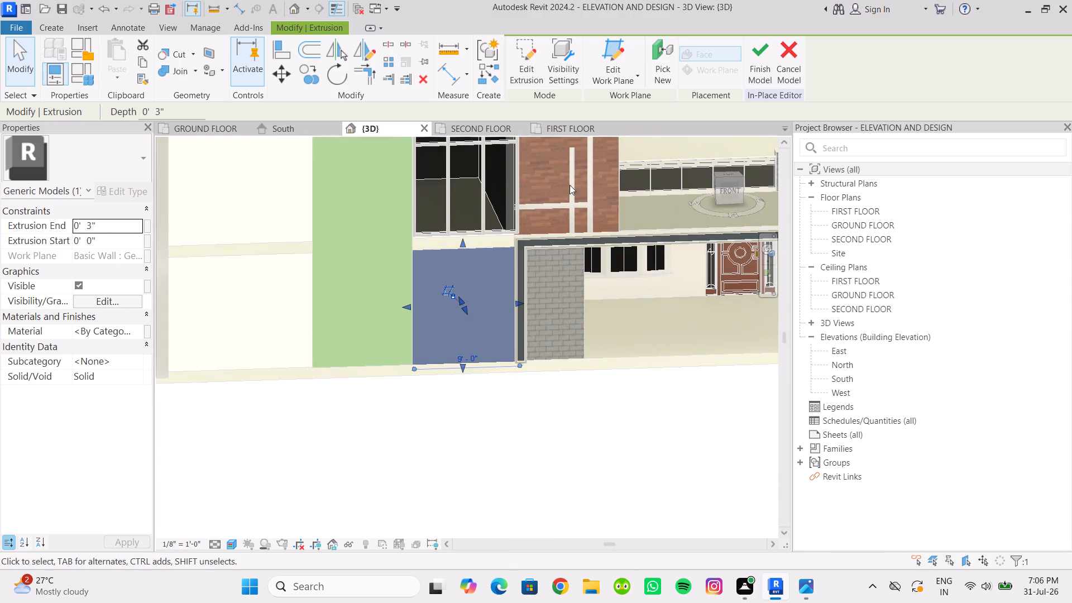
left_click(749, 59)
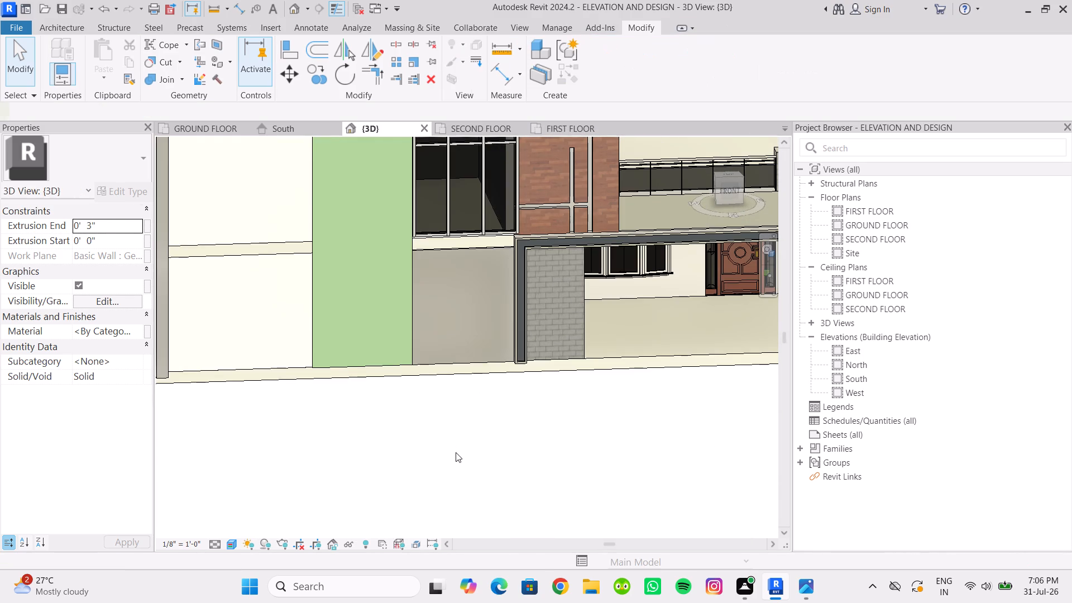
Stretch the new ground-floor panel's top edge up to the underside of the first-floor curtain wall.
left_click(465, 320)
scroll(467, 259, "up", 1)
left_click_drag(462, 242, 462, 229)
left_click(477, 483)
scroll(487, 451, "down", 3)
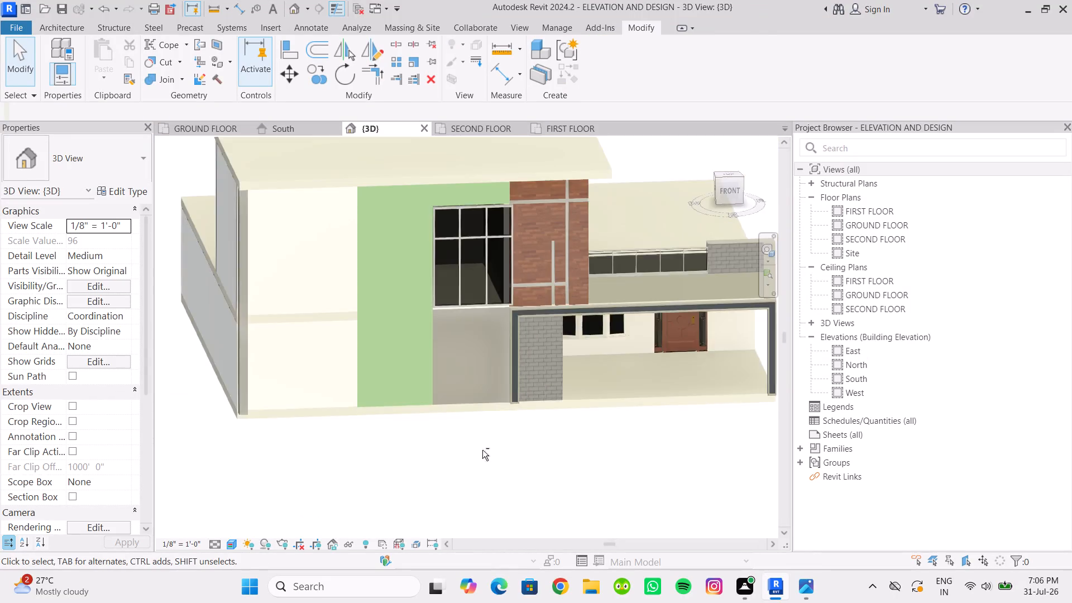
middle_click_drag(481, 449, 463, 430, "shift")
scroll(483, 456, "down", 1)
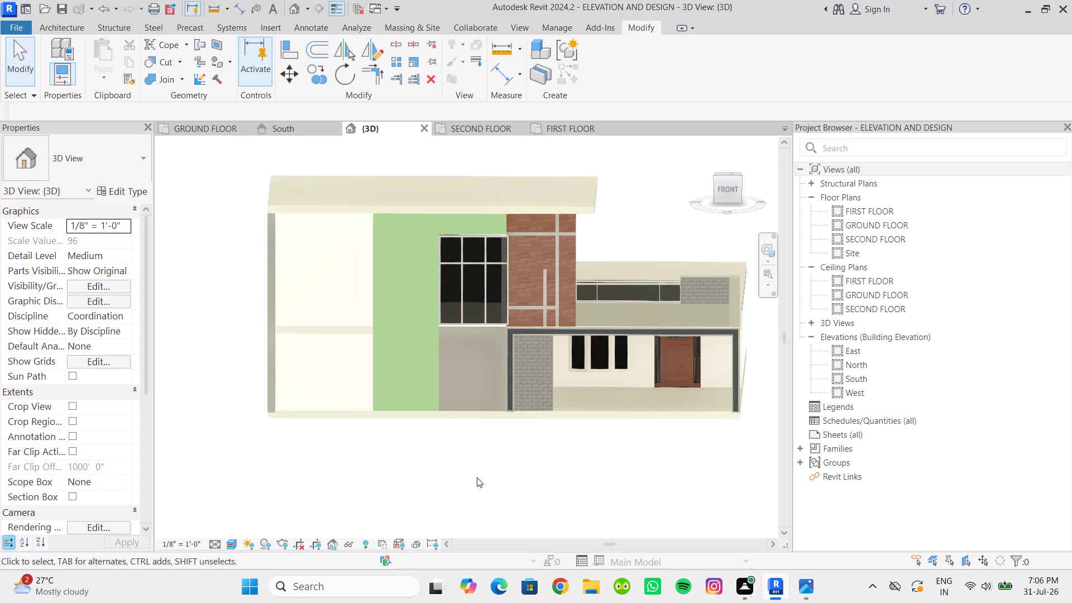
Open the ground-floor panel model for in-place editing and start the Paint tool.
scroll(467, 414, "up", 3)
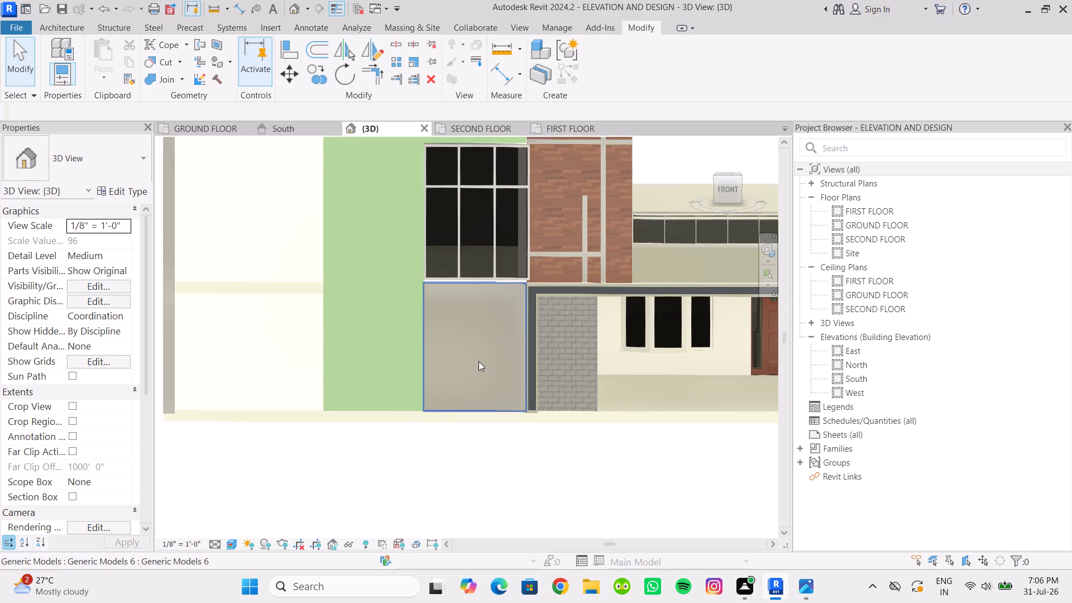
left_click(478, 361)
left_click(596, 64)
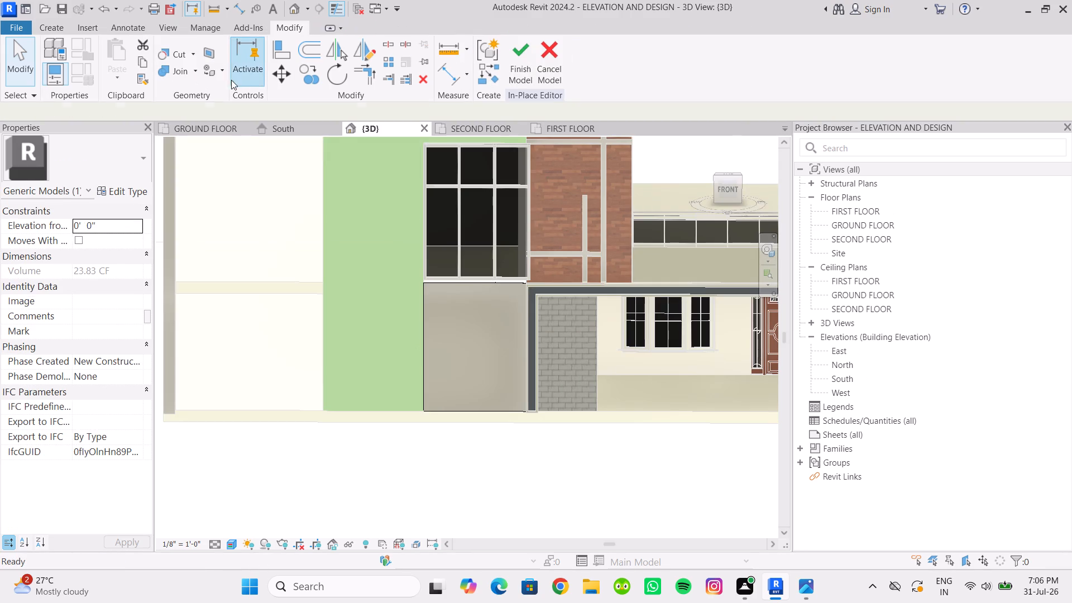
left_click(223, 72)
left_click(241, 89)
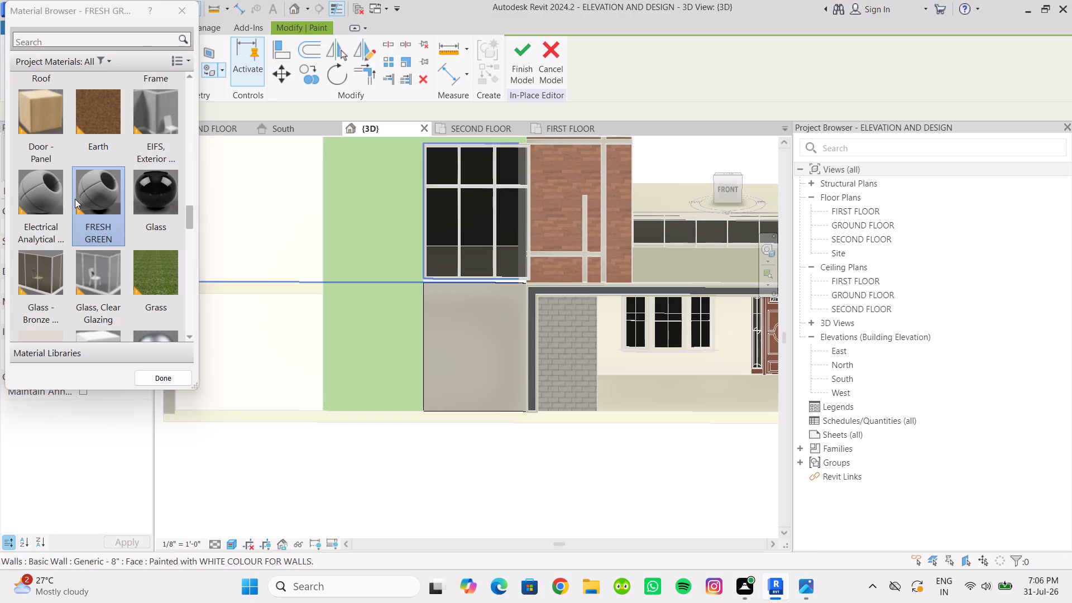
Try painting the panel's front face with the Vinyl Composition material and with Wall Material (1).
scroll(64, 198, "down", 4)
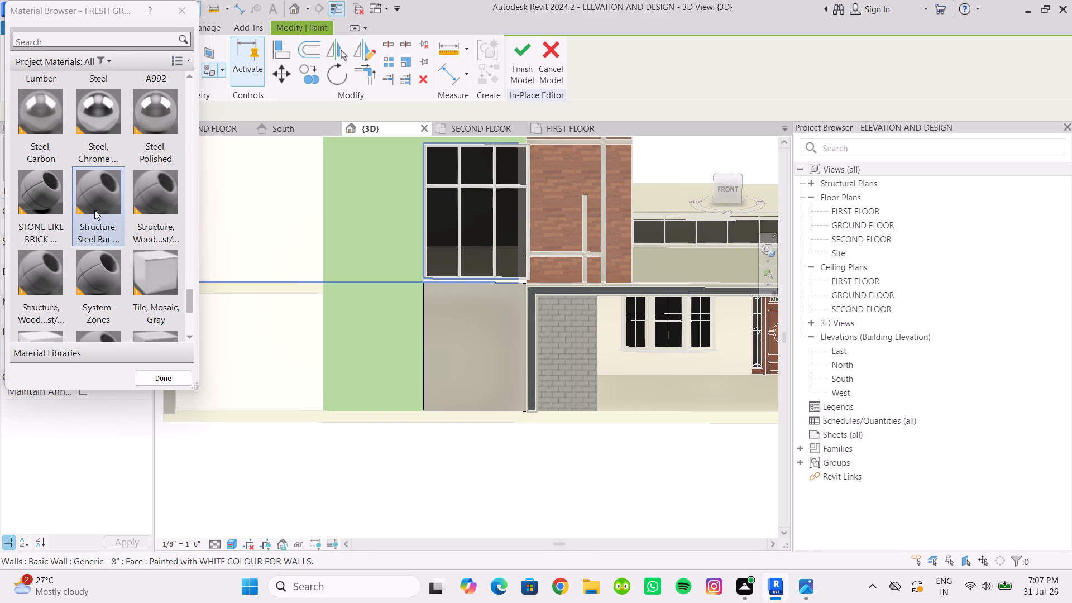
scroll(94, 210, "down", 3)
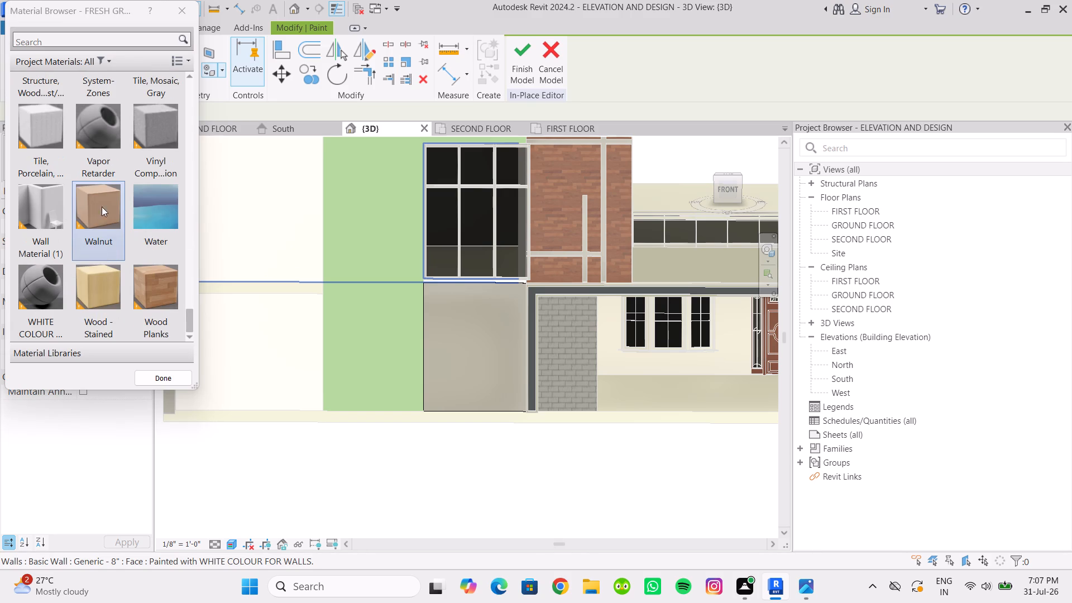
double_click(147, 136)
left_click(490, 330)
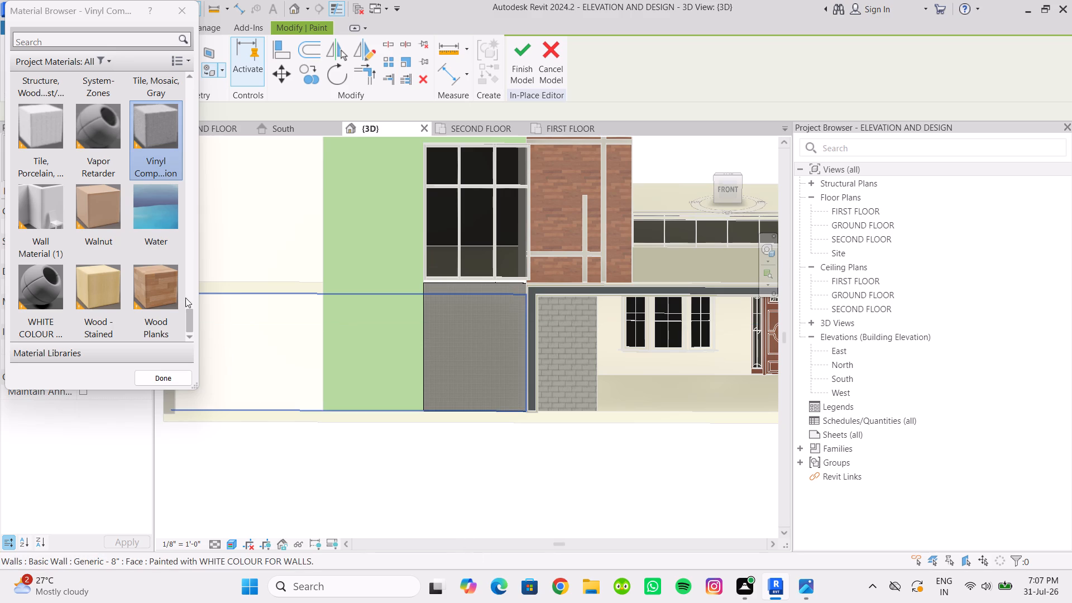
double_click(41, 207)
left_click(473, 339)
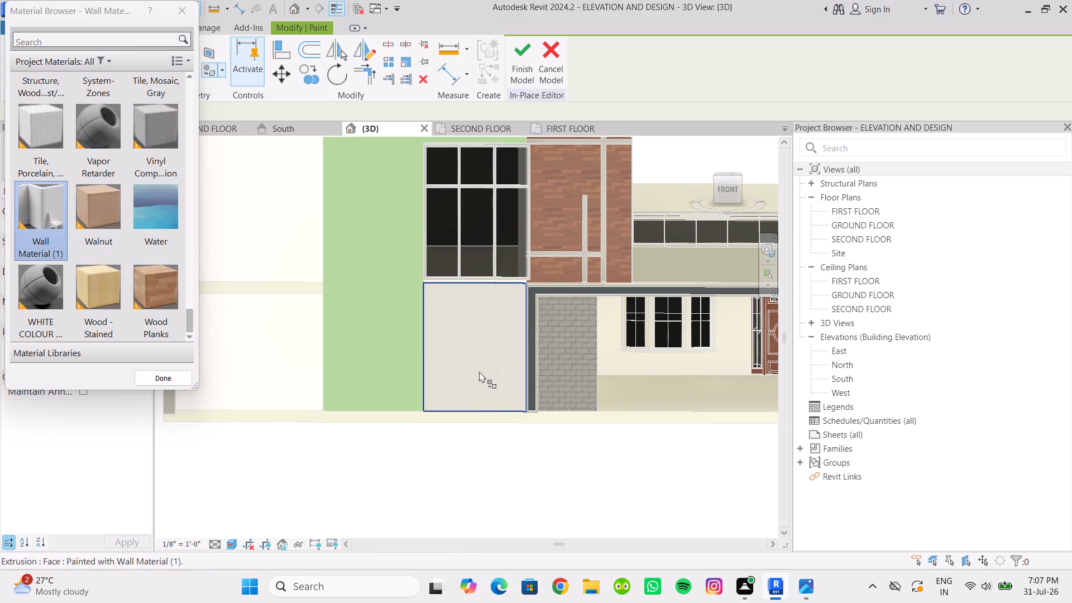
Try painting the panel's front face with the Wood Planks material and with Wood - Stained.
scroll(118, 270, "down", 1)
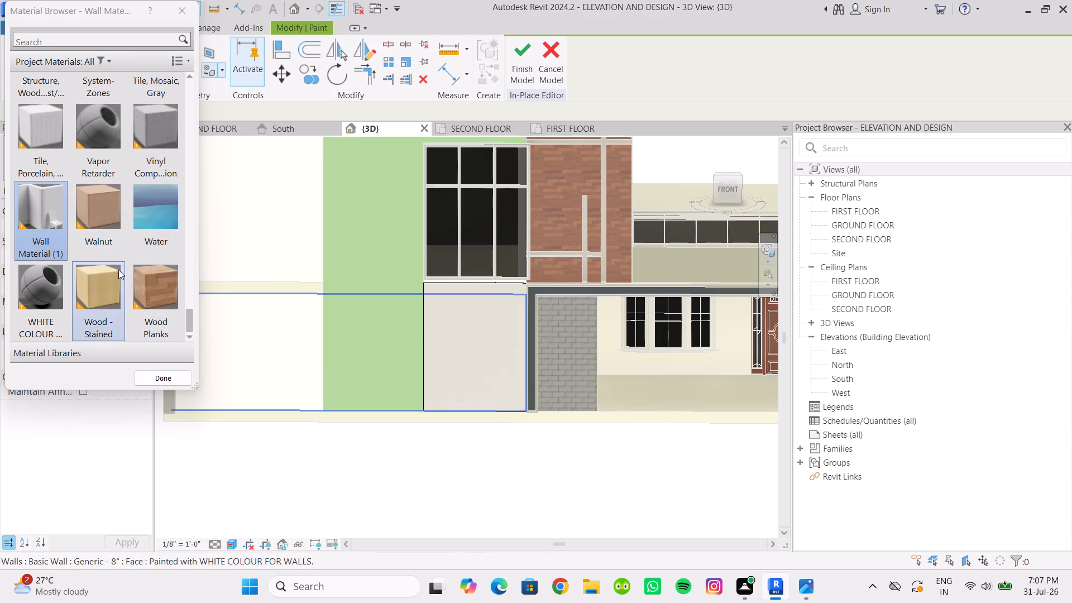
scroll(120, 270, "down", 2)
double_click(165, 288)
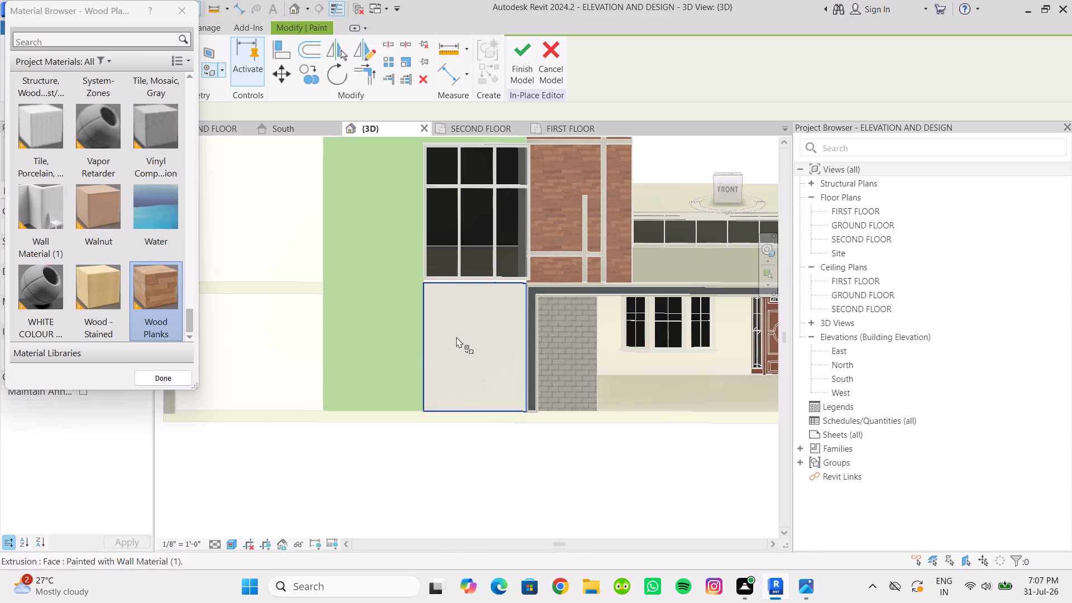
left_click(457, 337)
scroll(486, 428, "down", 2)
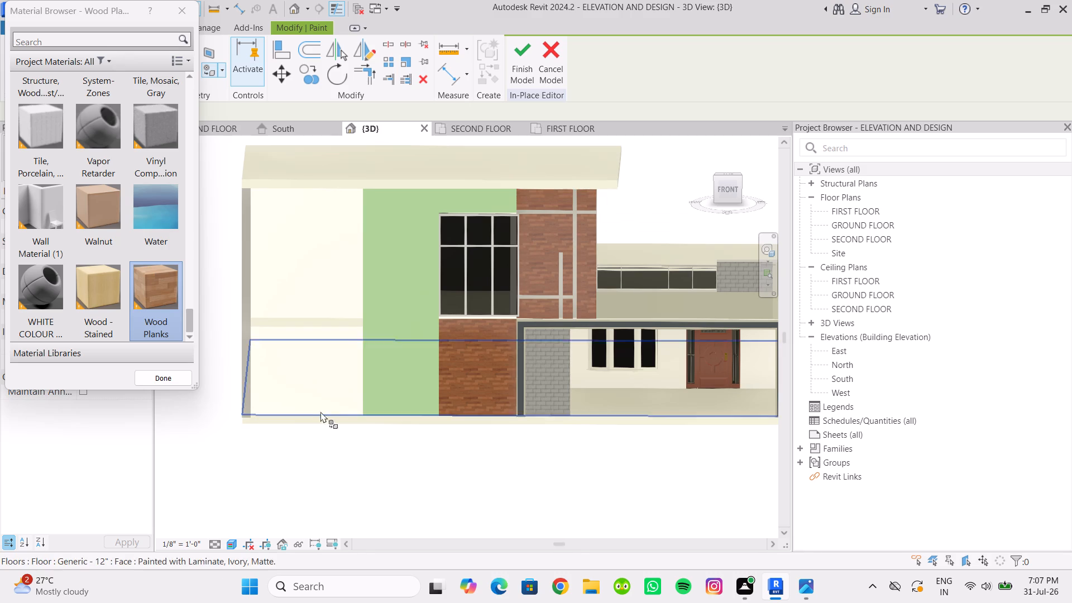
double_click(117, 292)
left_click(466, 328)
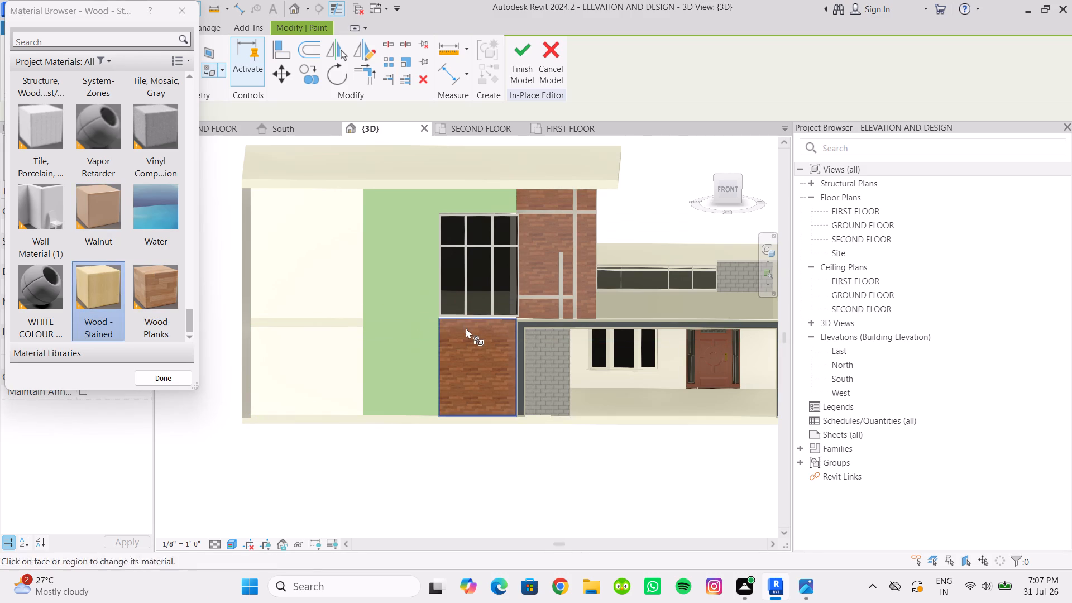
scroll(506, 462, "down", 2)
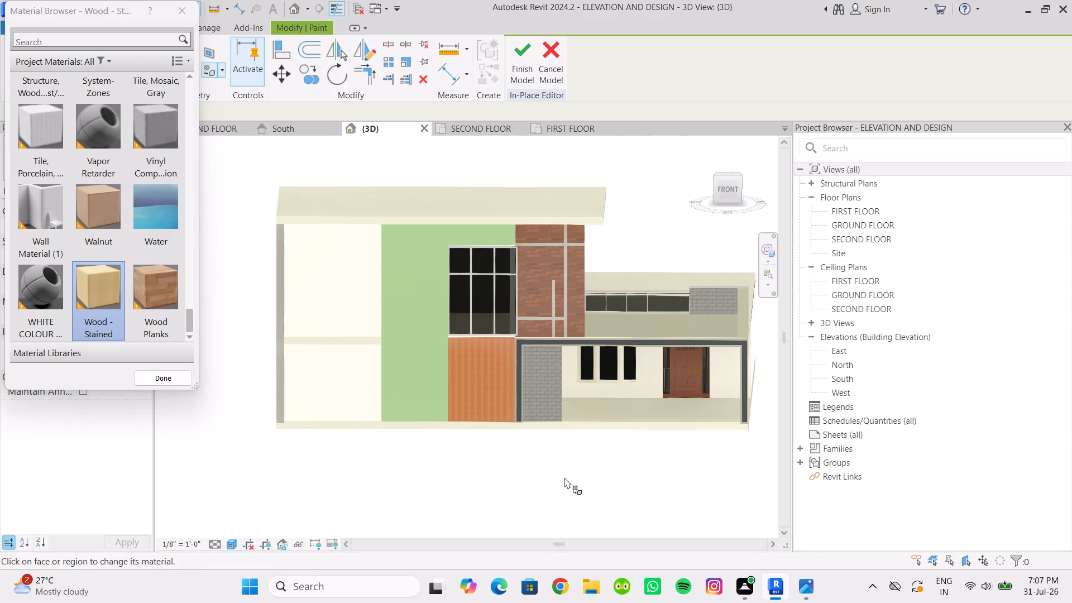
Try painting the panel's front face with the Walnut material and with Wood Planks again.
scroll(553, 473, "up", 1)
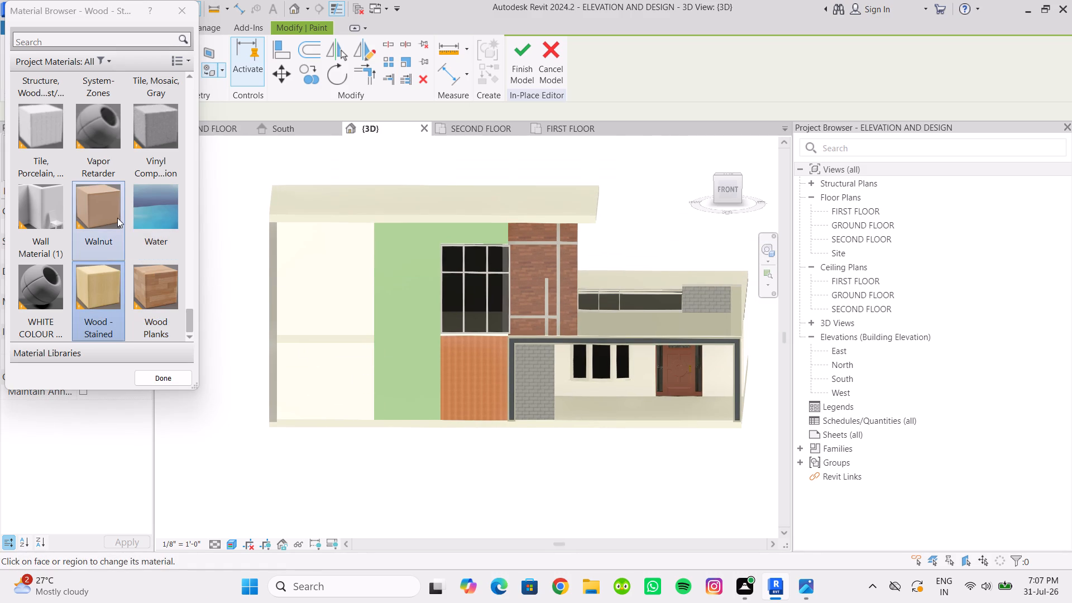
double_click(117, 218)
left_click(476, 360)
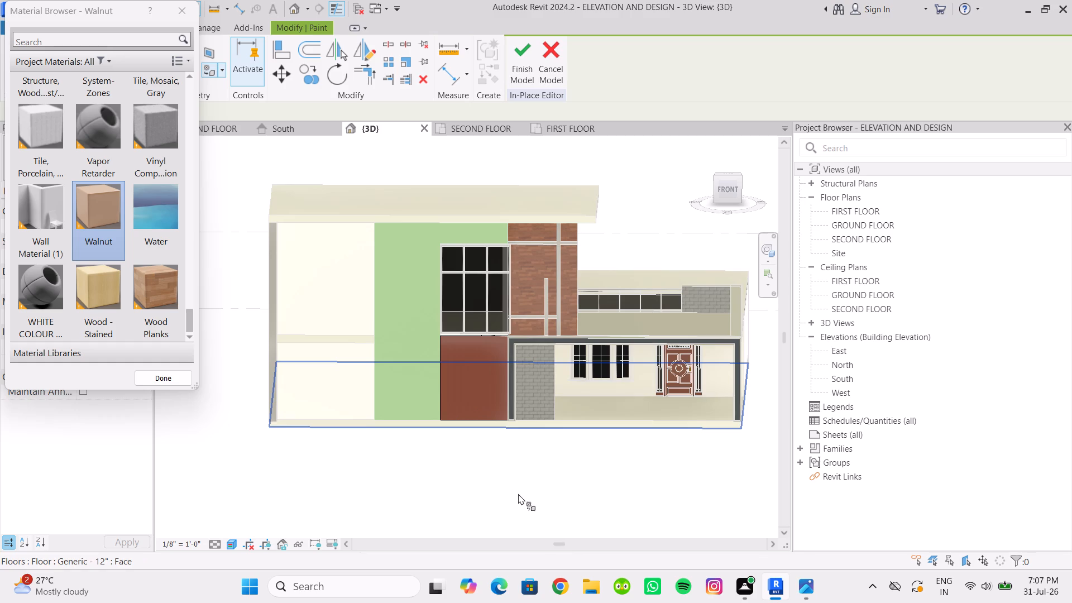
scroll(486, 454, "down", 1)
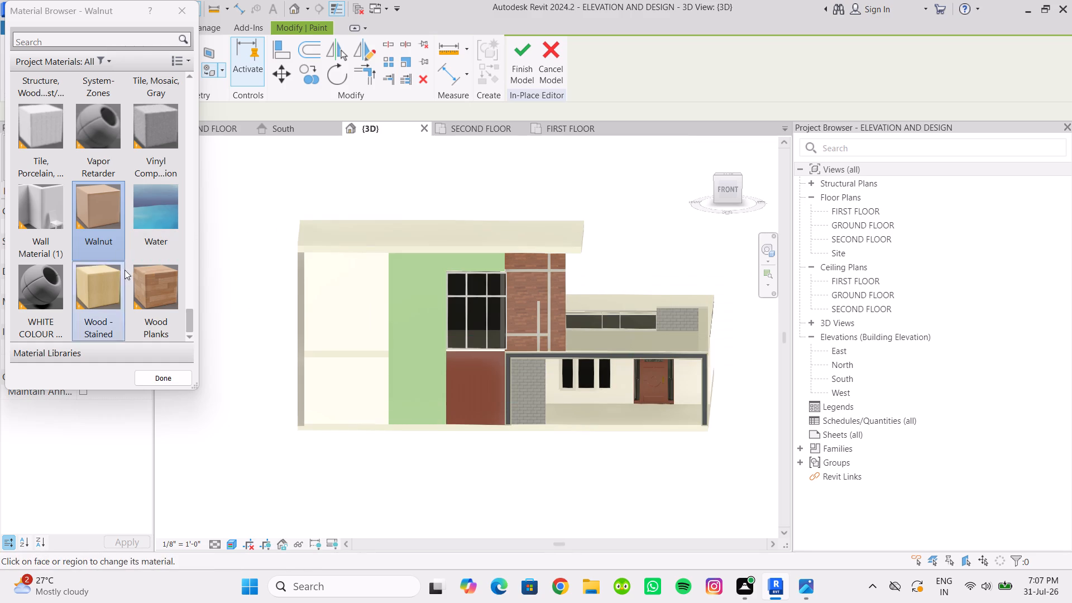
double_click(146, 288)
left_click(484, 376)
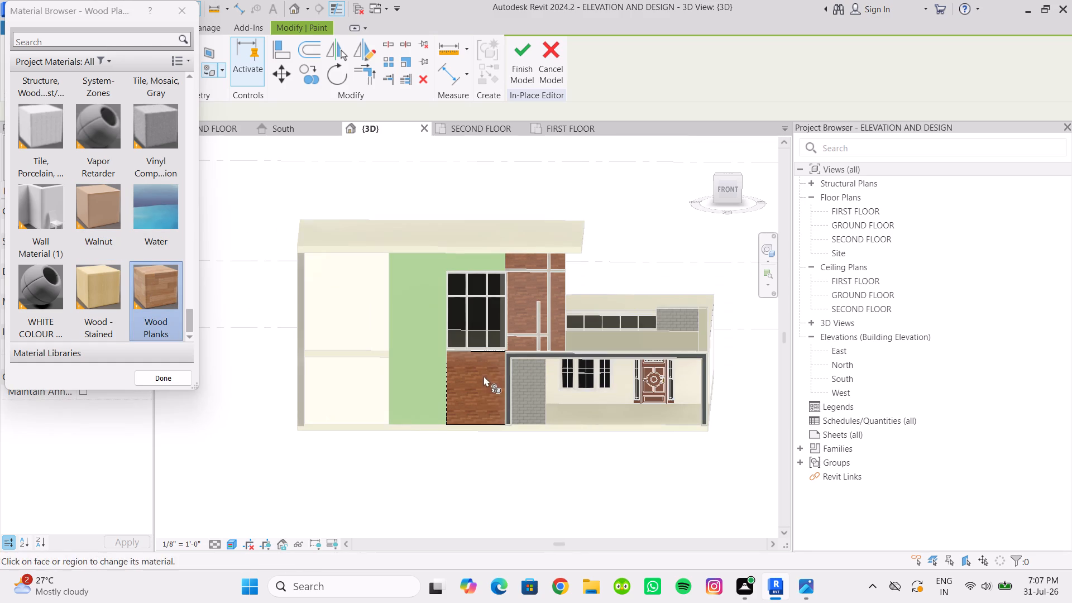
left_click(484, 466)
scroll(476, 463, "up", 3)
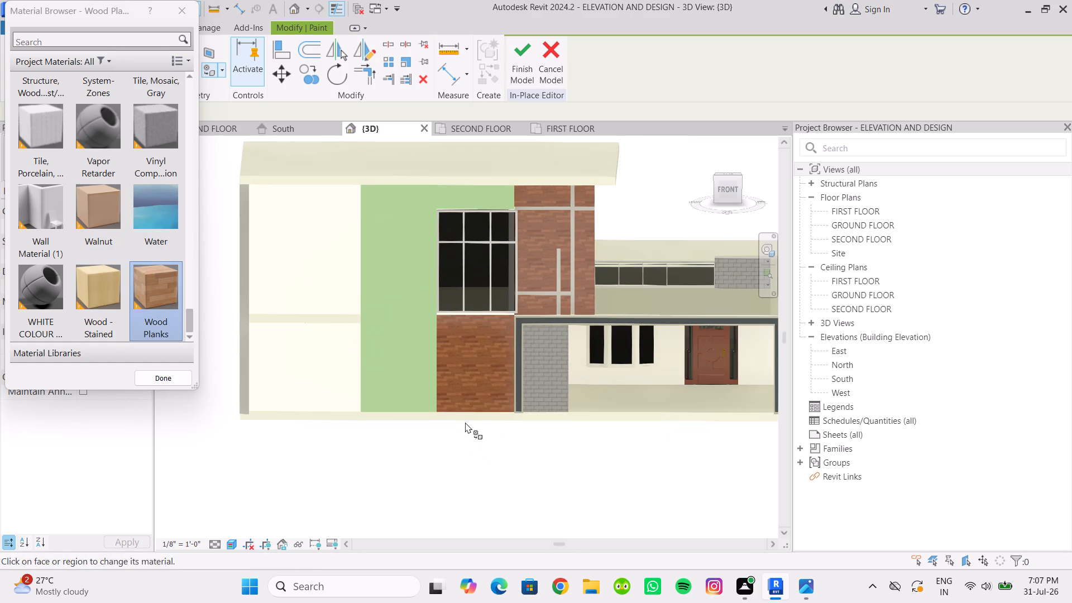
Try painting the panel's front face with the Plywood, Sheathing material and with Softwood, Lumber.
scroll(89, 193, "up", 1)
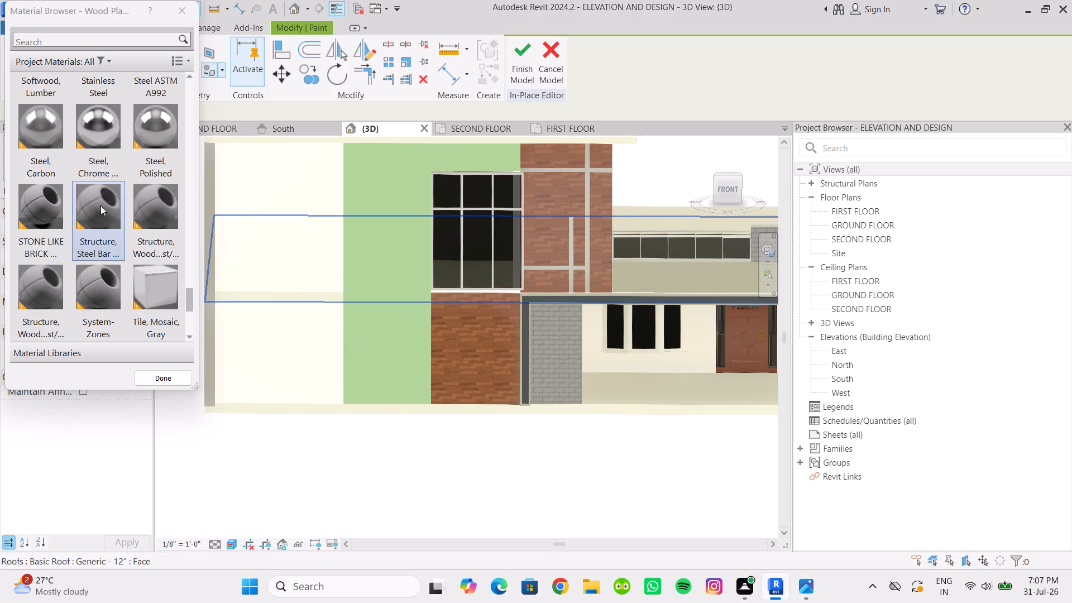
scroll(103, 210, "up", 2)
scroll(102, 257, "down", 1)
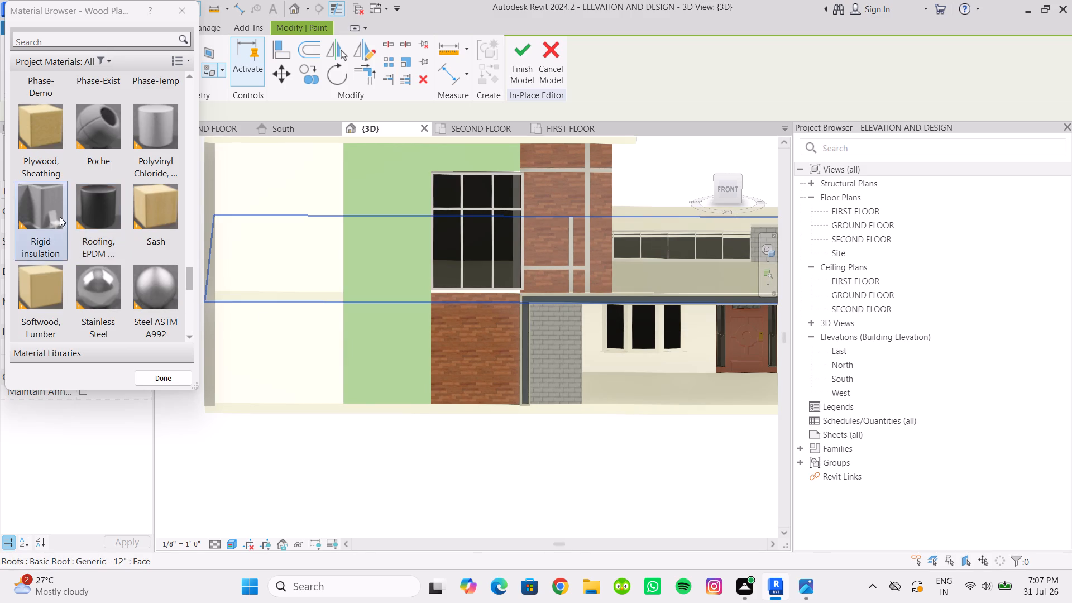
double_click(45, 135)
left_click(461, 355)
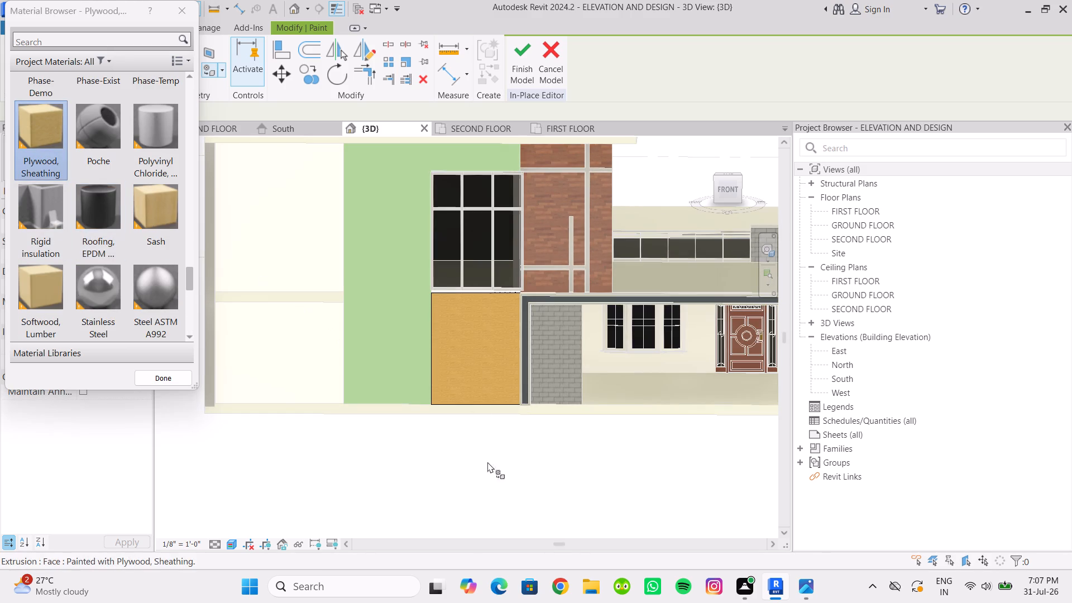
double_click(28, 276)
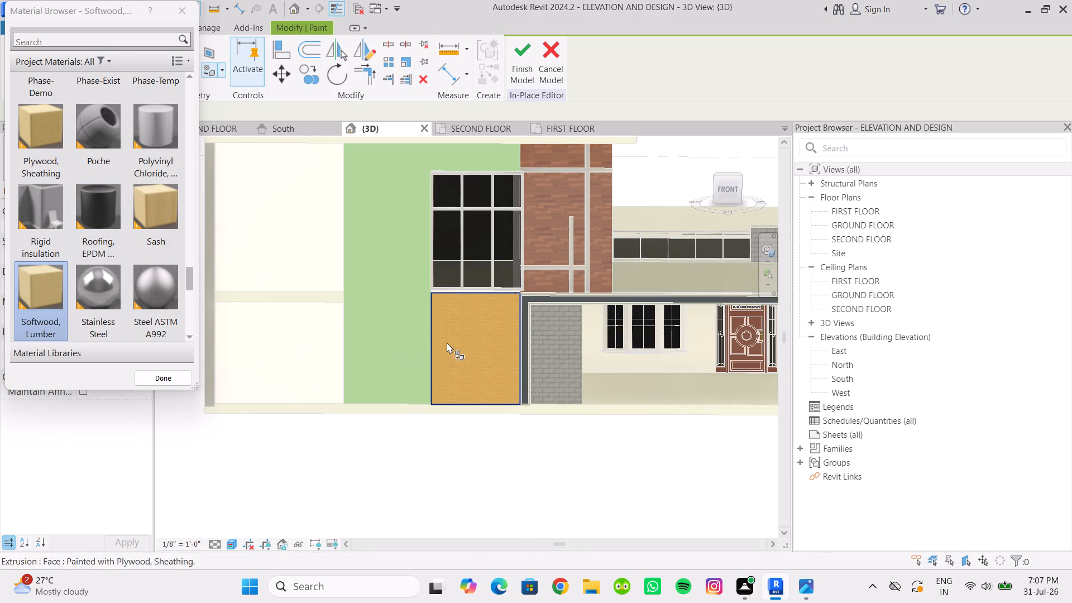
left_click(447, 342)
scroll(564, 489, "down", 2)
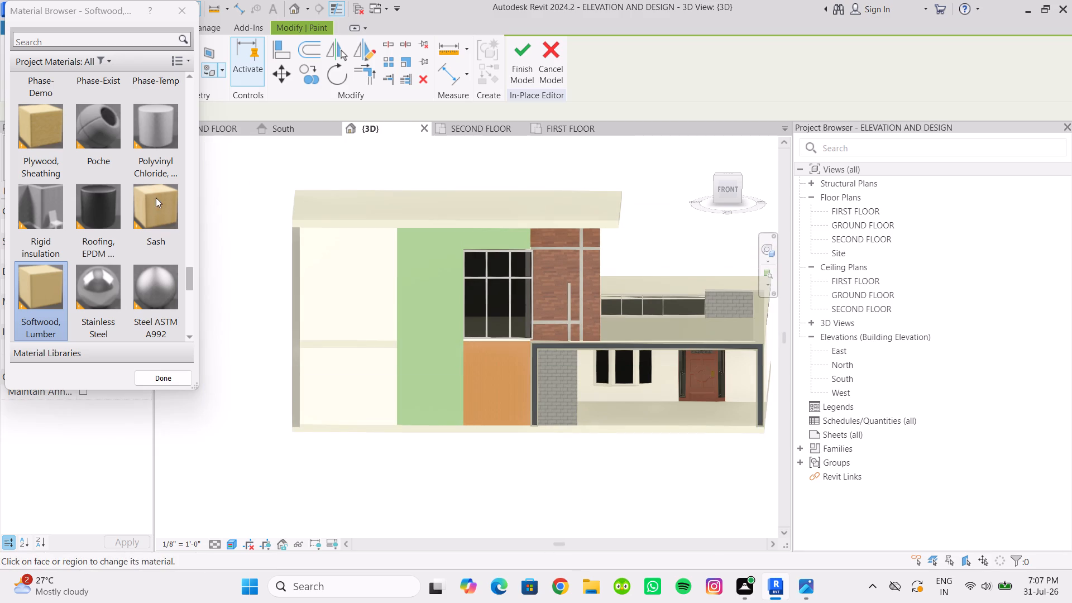
Paint the panel's front face with the Sash material.
double_click(154, 197)
left_click(502, 357)
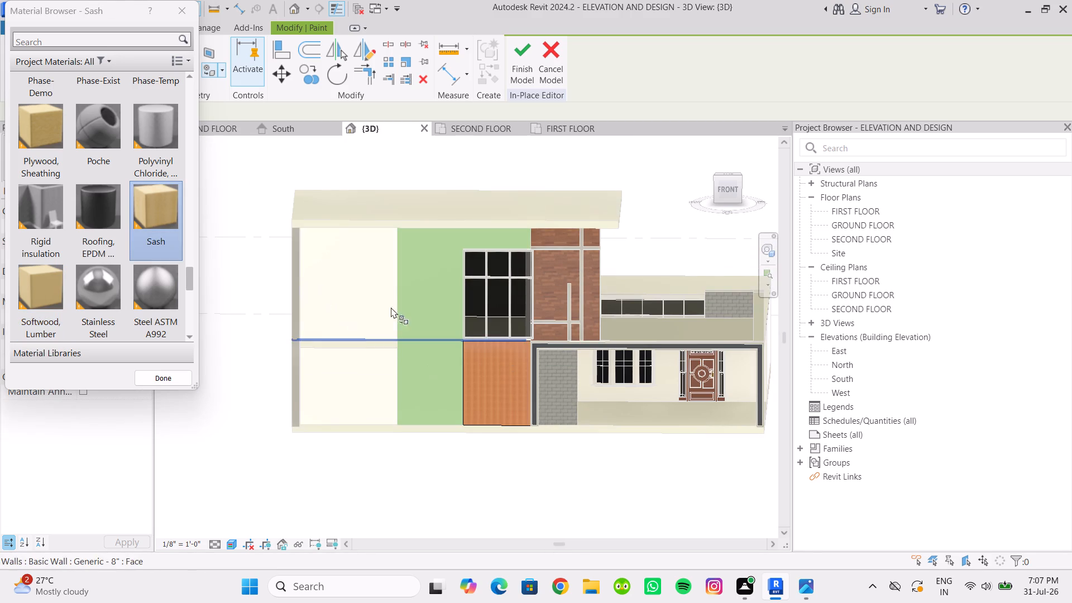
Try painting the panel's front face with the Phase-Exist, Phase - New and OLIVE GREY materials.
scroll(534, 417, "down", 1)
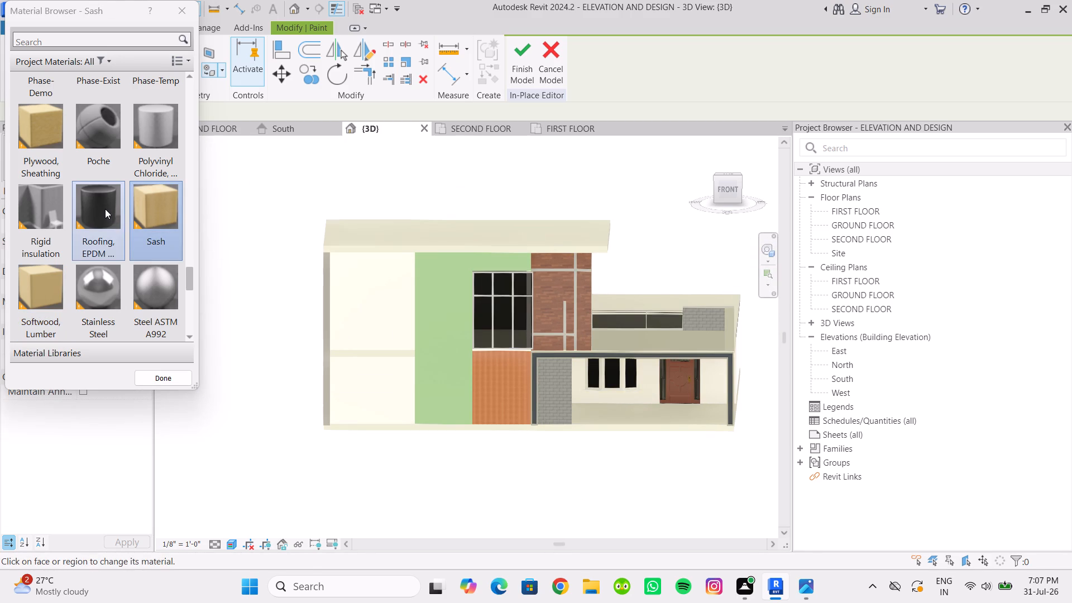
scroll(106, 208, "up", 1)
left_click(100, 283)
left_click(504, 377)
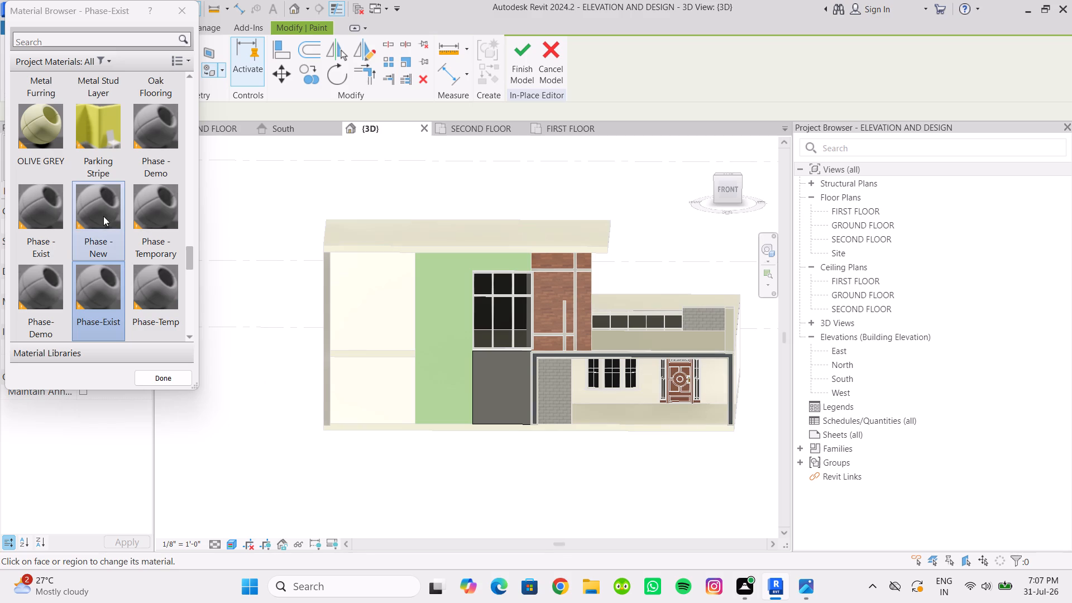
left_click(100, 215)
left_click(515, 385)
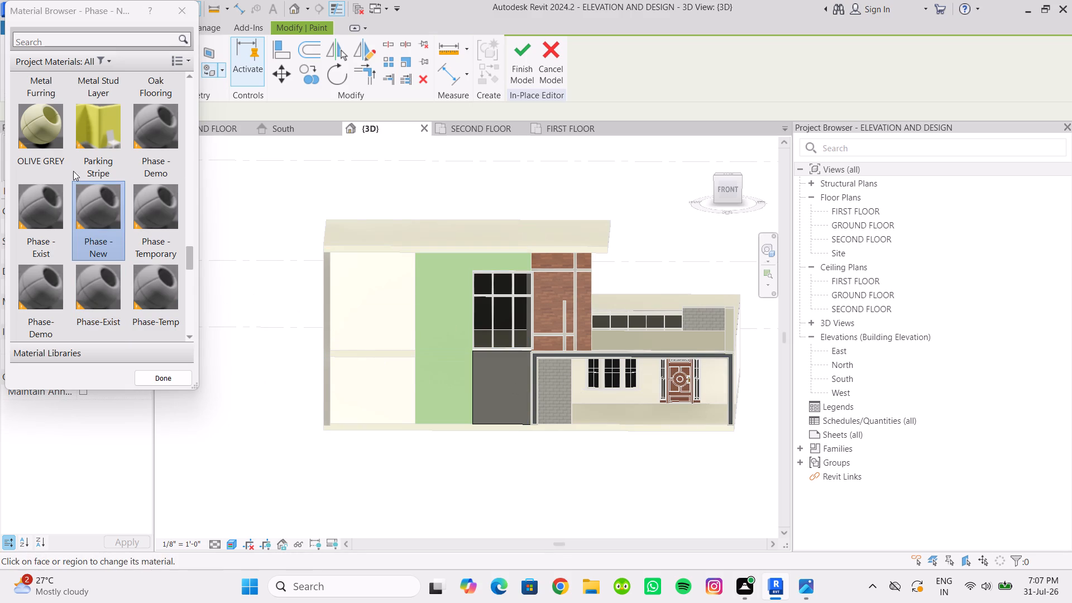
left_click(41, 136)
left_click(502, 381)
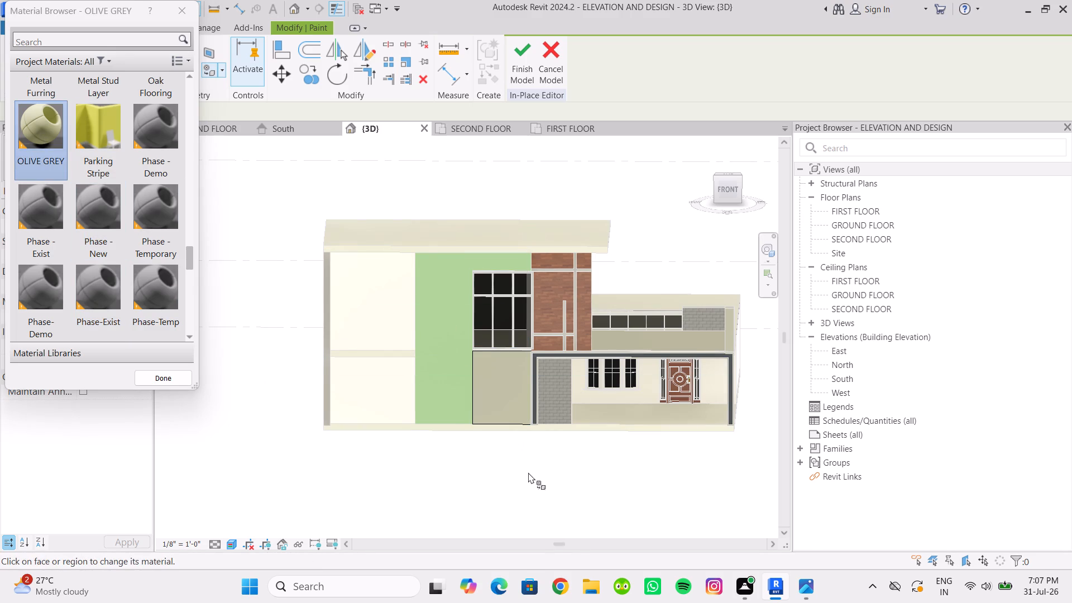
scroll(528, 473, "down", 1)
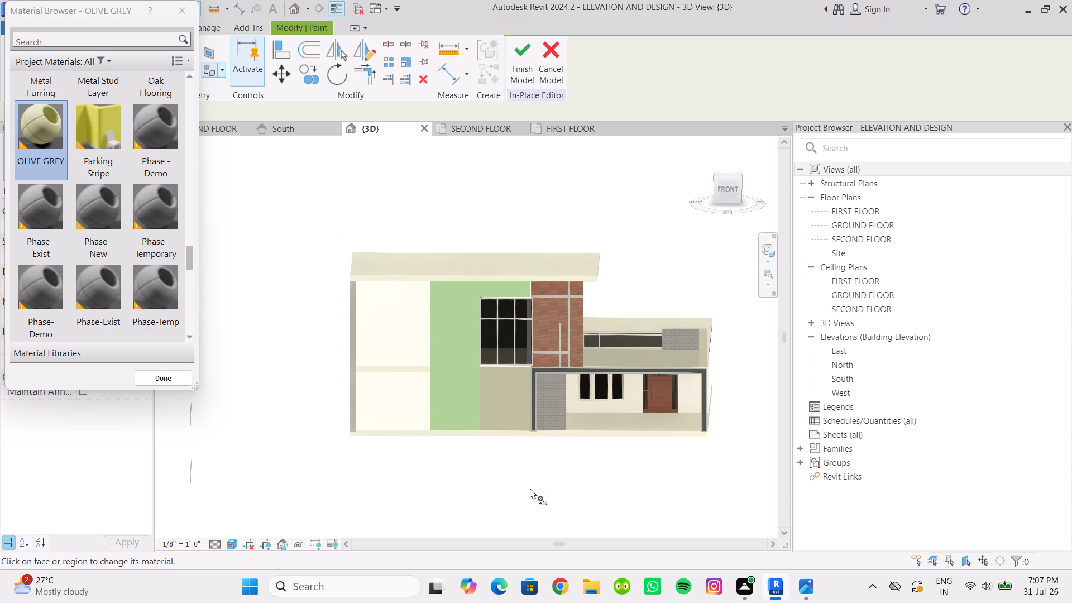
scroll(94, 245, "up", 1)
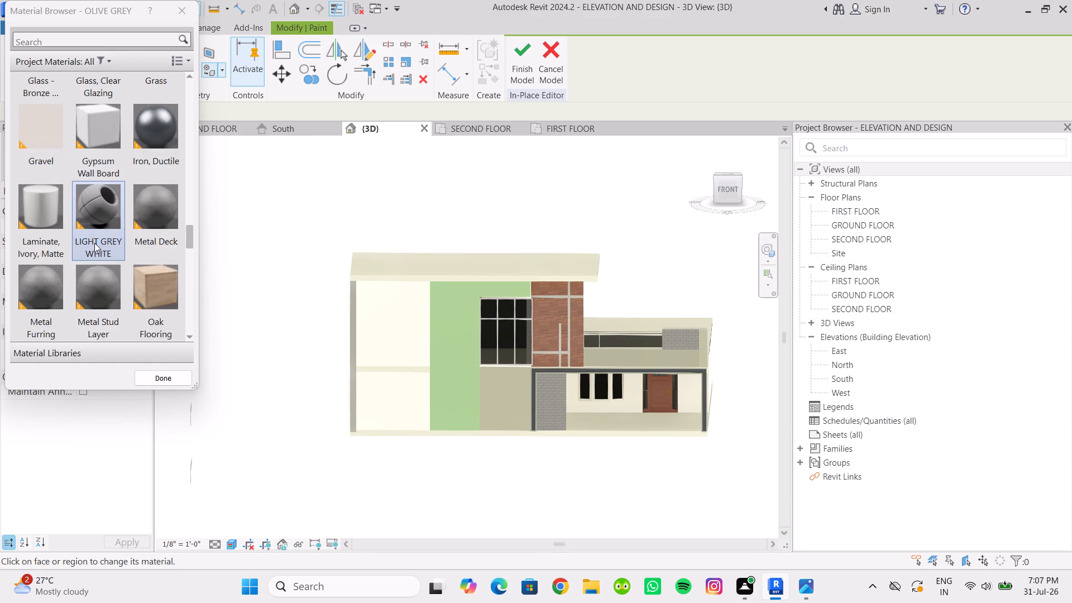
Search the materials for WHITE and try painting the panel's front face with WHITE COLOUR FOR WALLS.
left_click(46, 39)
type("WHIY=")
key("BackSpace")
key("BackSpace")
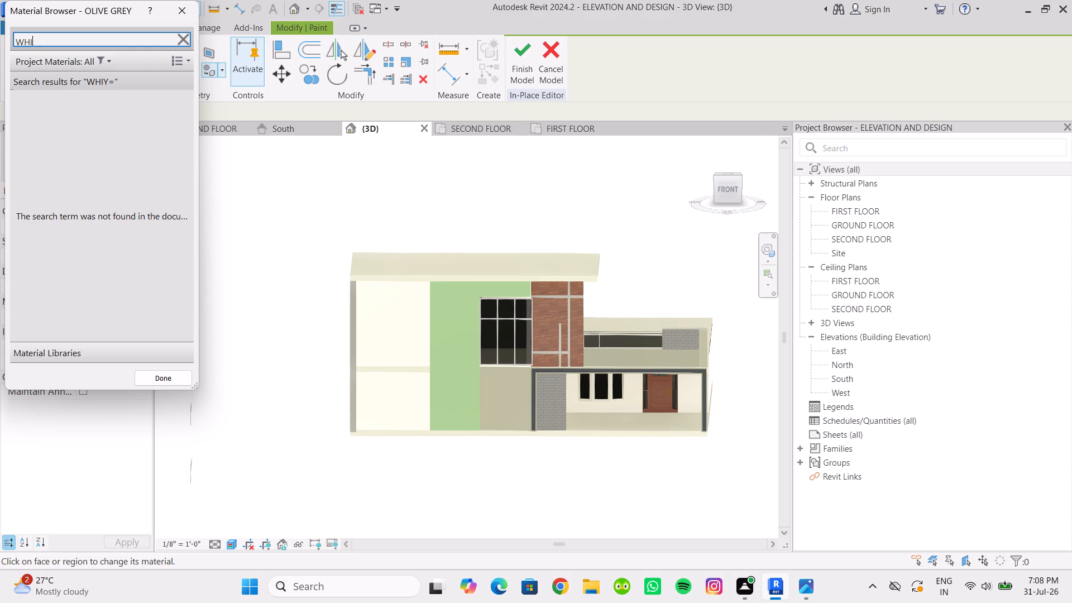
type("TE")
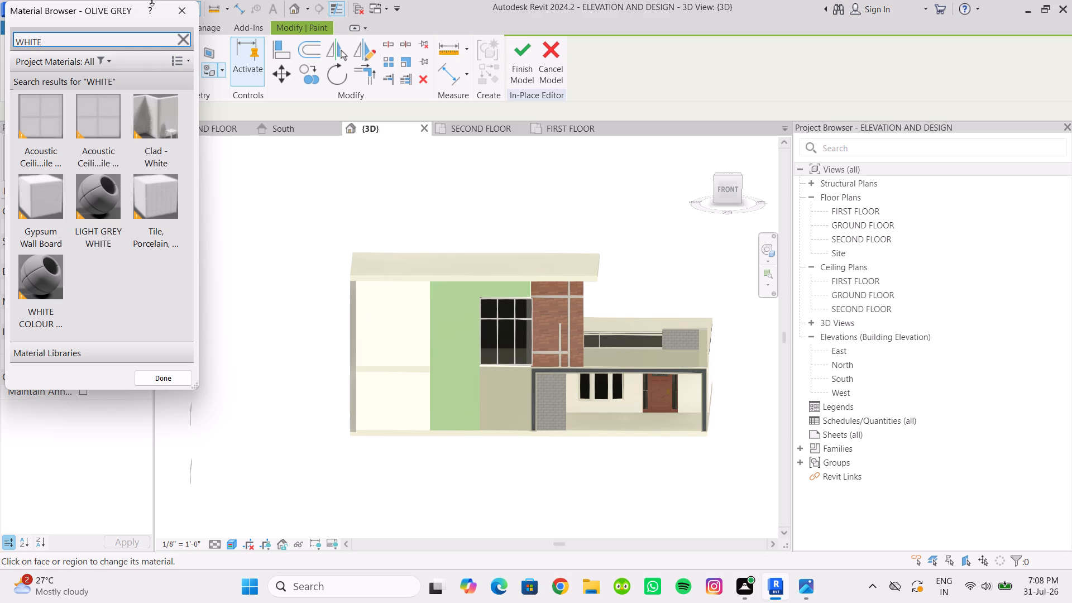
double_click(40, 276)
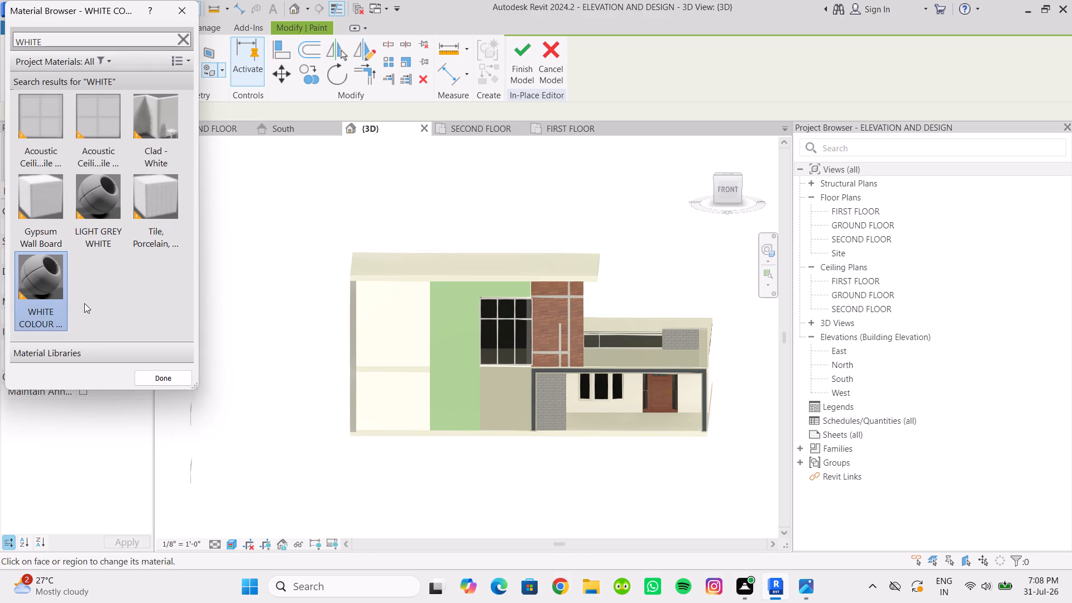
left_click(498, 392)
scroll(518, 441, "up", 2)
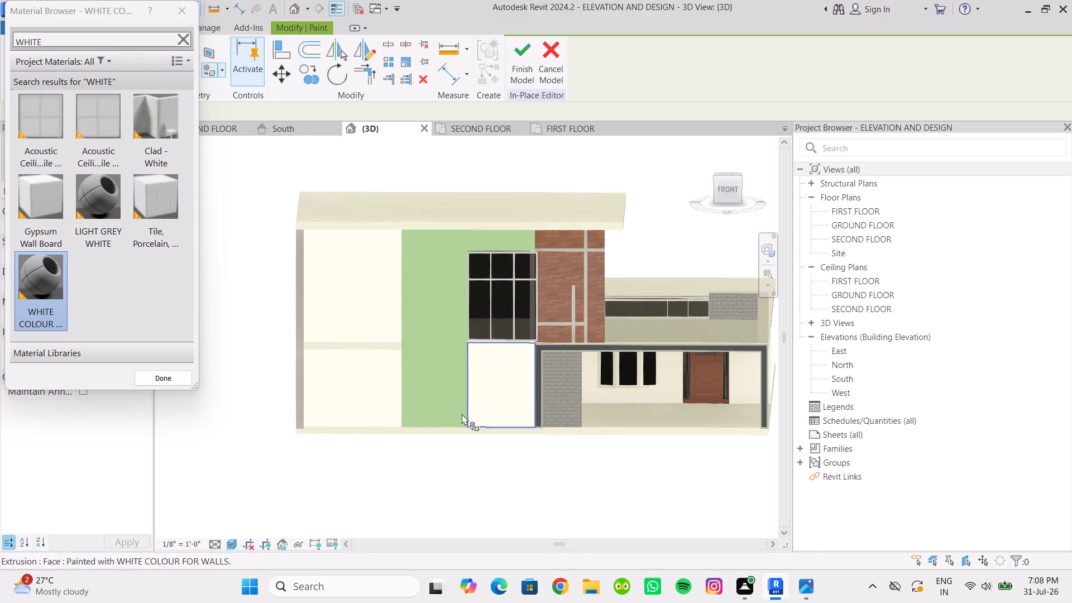
Paint the panel's front face with the LIGHT GREY WHITE material and finish the in-place model.
double_click(93, 200)
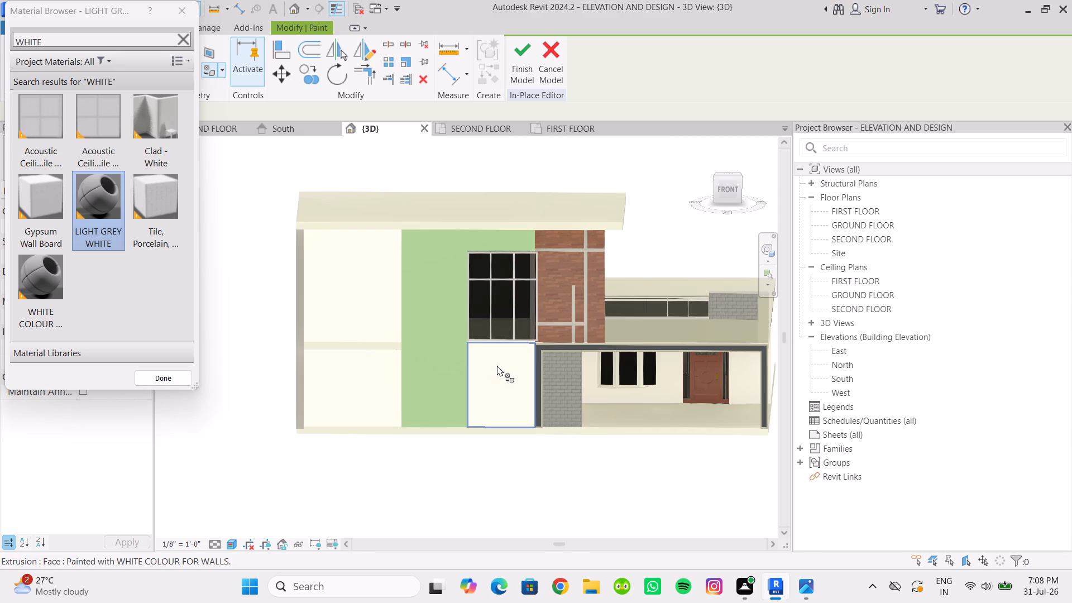
left_click(497, 365)
scroll(521, 404, "down", 2)
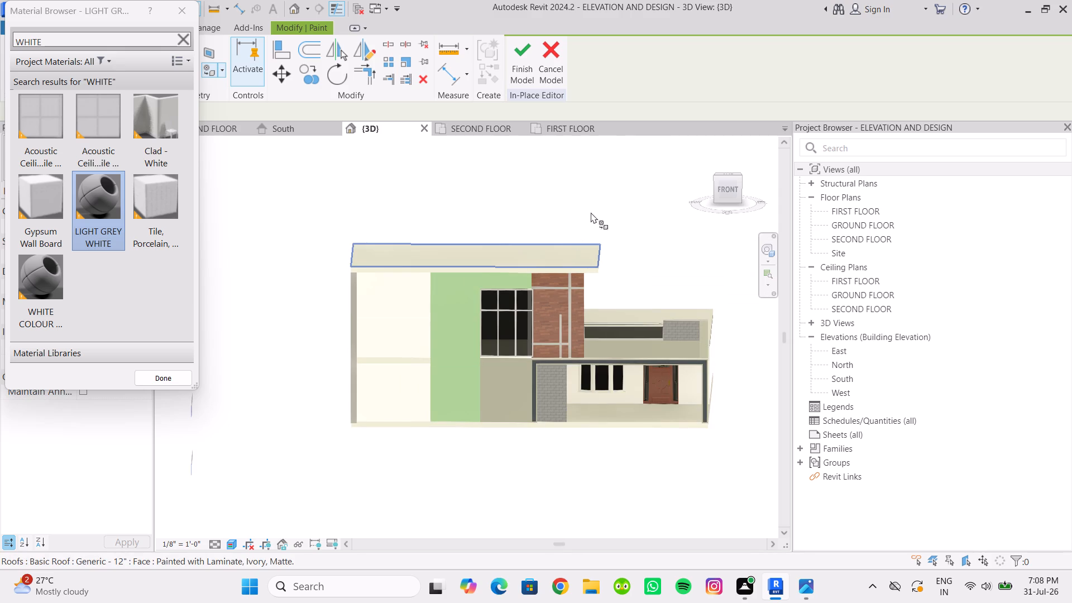
left_click(521, 59)
Examine the front facade from several angles with the repainted ground-floor panel in place.
scroll(404, 418, "down", 2)
scroll(411, 428, "up", 4)
scroll(411, 428, "down", 3)
middle_click_drag(411, 428, 435, 368, "shift")
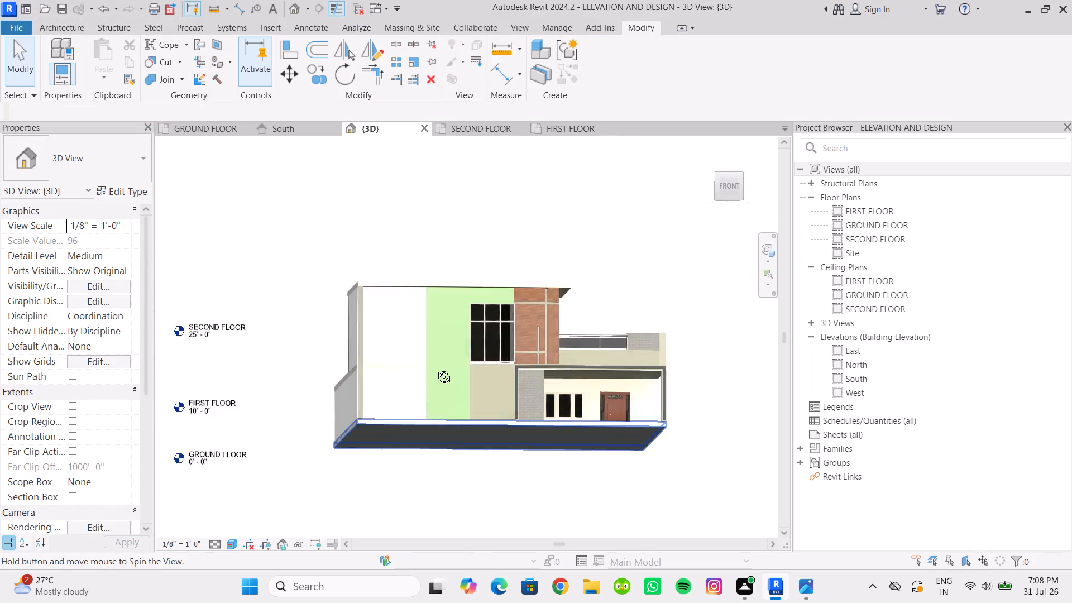
middle_click_drag(435, 368, 429, 390, "shift")
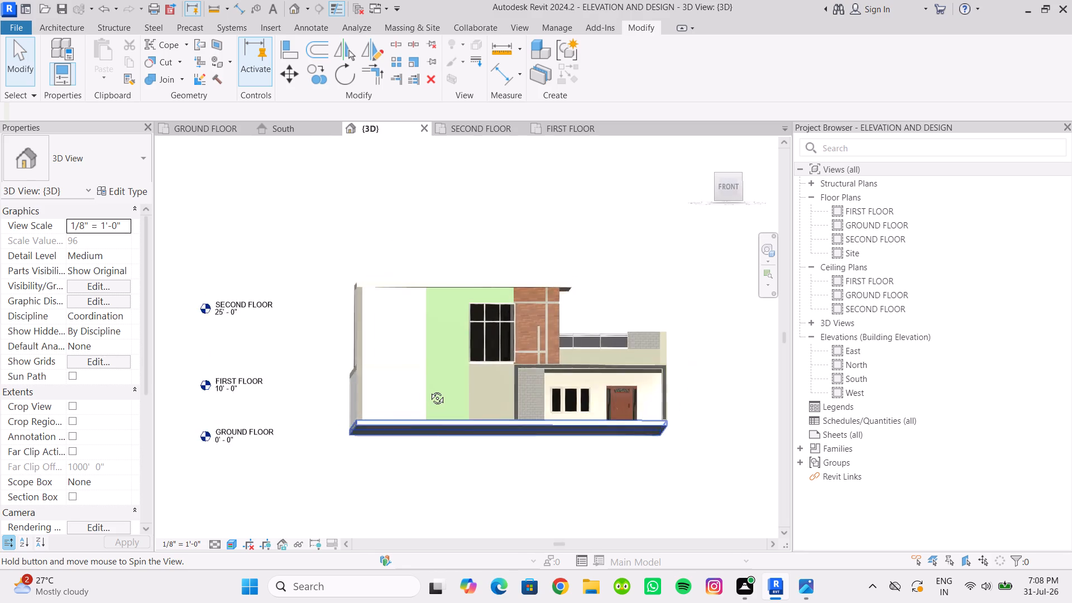
middle_click_drag(429, 390, 432, 391, "shift")
scroll(427, 403, "up", 1)
middle_click_drag(415, 400, 396, 424, "shift")
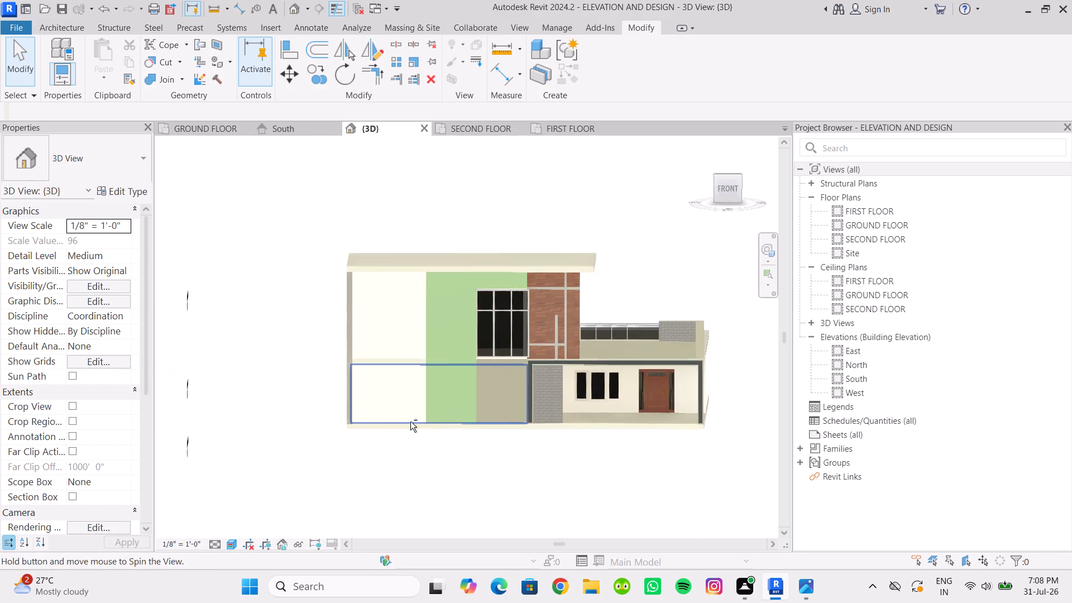
scroll(416, 430, "up", 1)
middle_click_drag(417, 430, 449, 466)
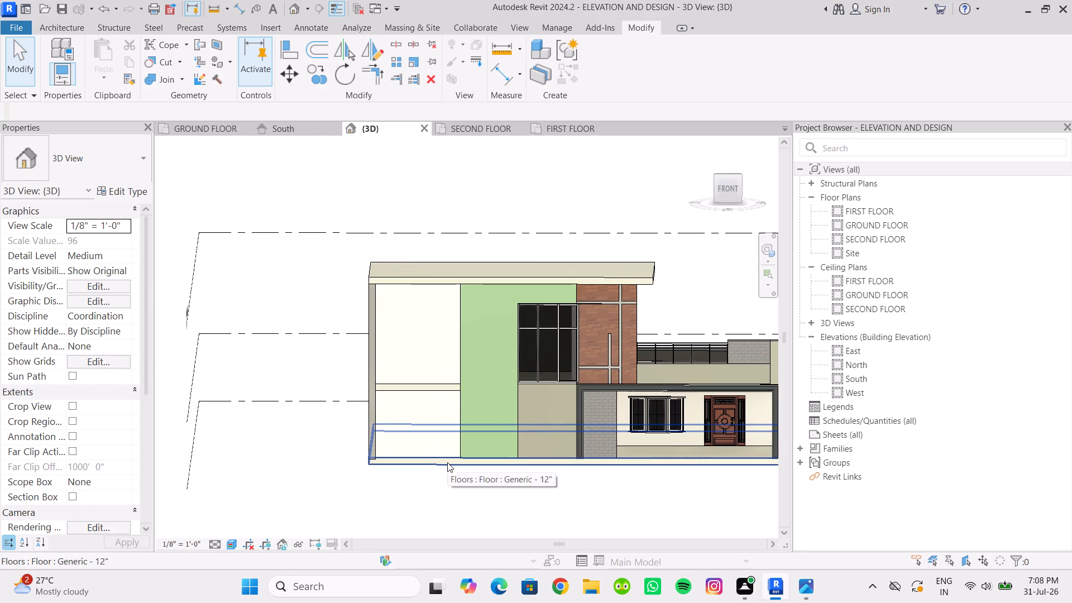
scroll(385, 350, "up", 1)
Create a new in-place component in the Generic Models category, keeping the default name.
left_click(60, 27)
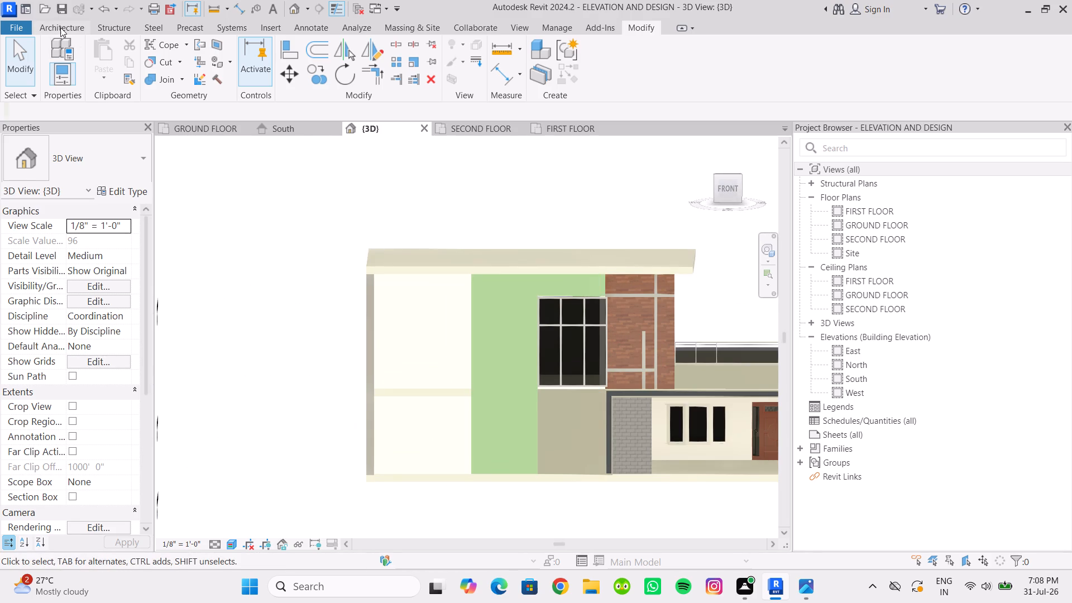
left_click(167, 79)
left_click(189, 125)
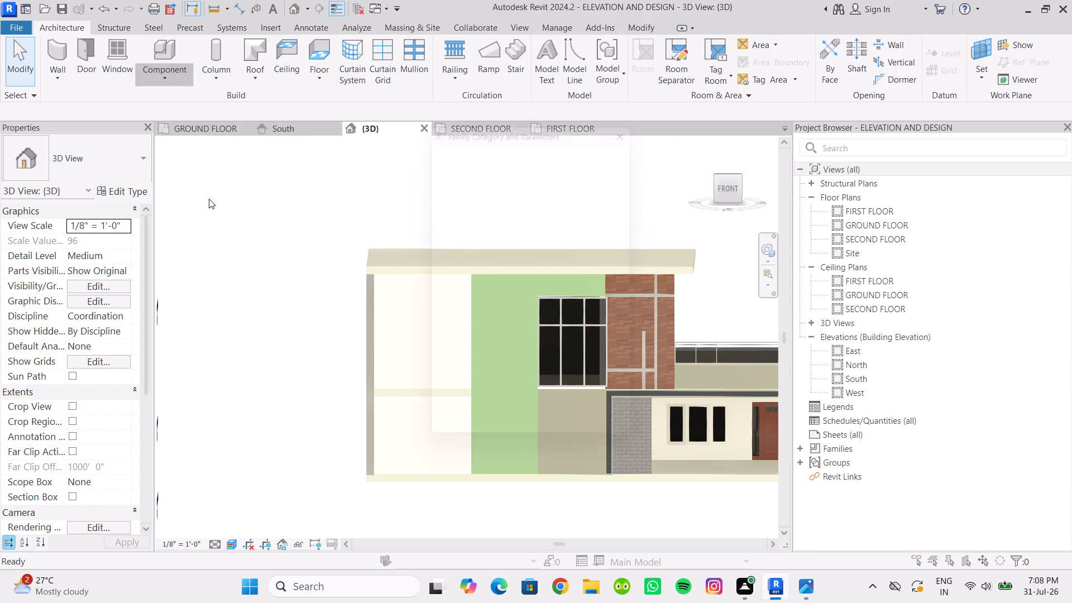
scroll(484, 250, "down", 9)
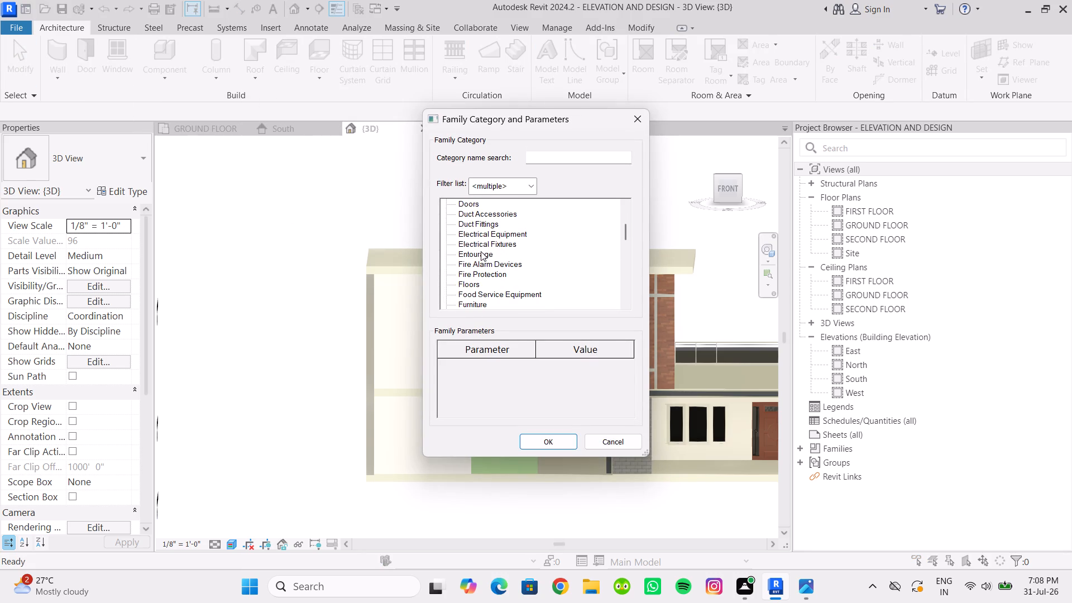
scroll(481, 251, "down", 6)
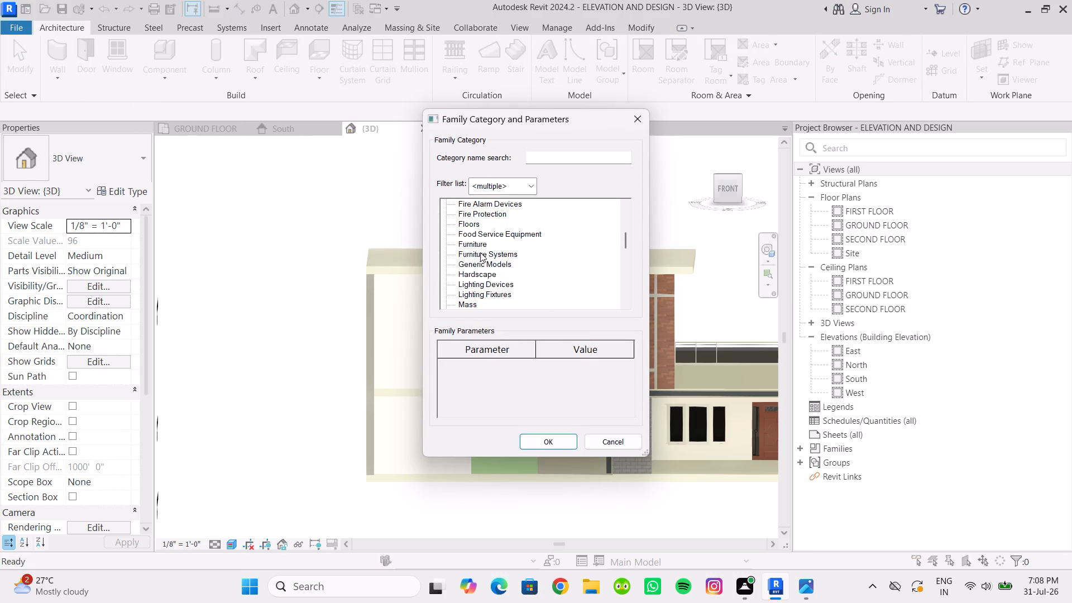
left_click(484, 263)
left_click(548, 437)
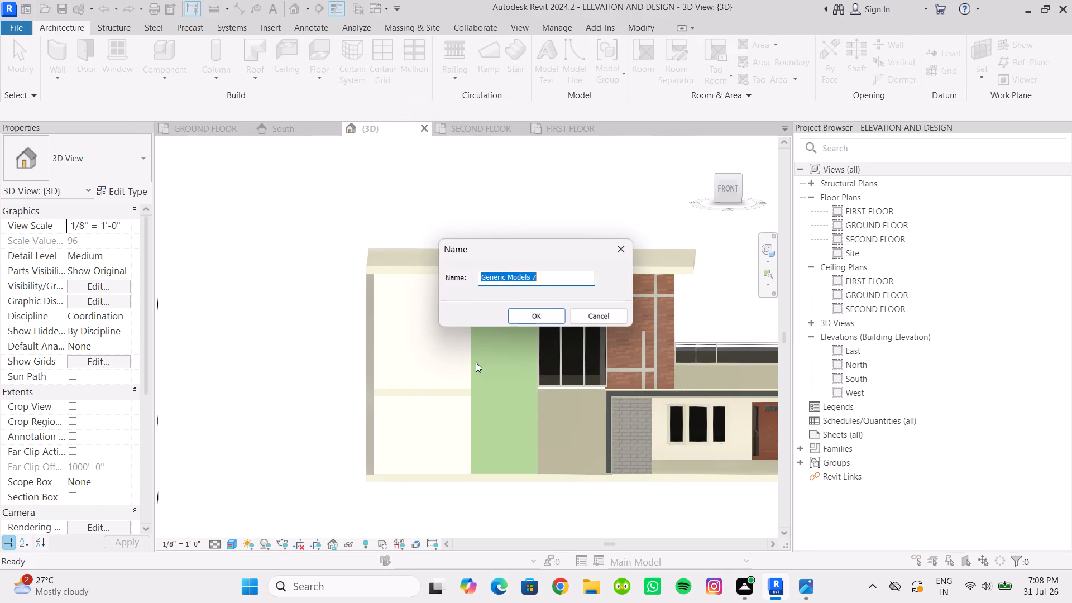
left_click(526, 319)
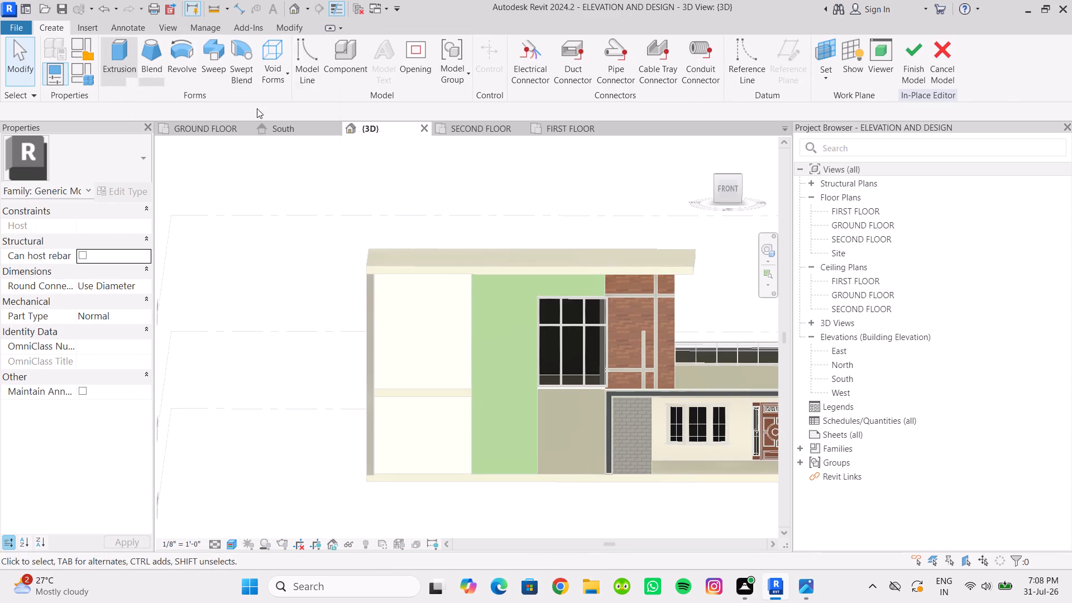
Start an extrusion and set its work plane to the front face of the white upper-storey wall.
left_click(129, 68)
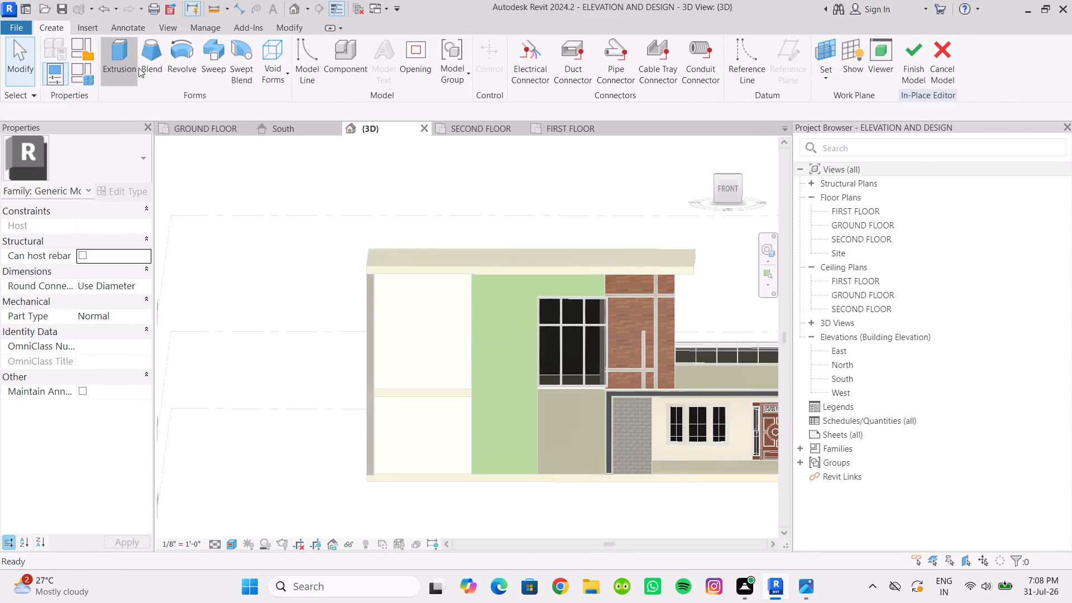
left_click(640, 74)
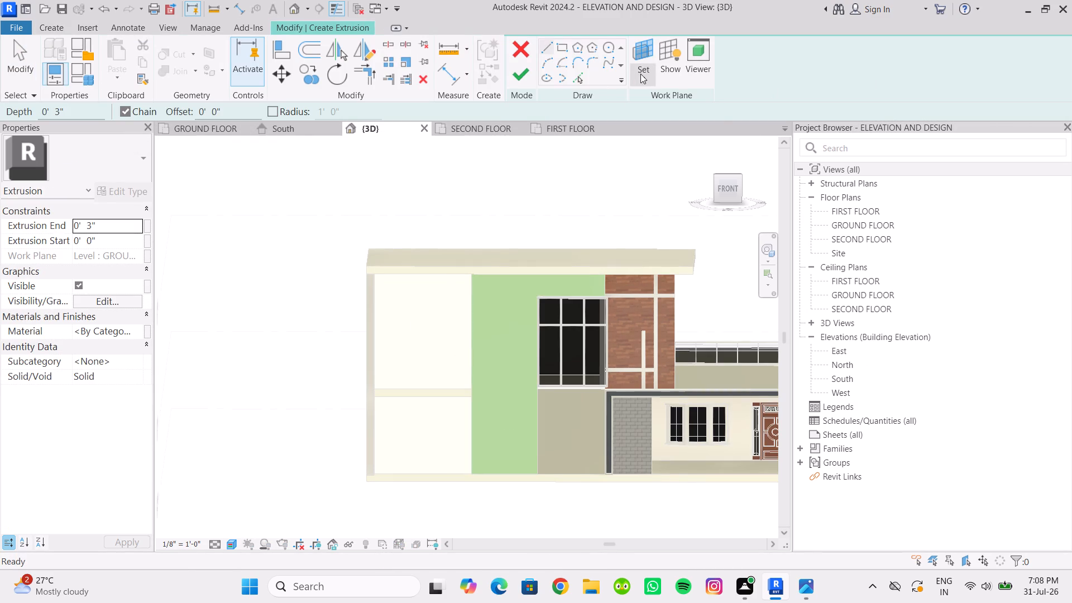
left_click(663, 123)
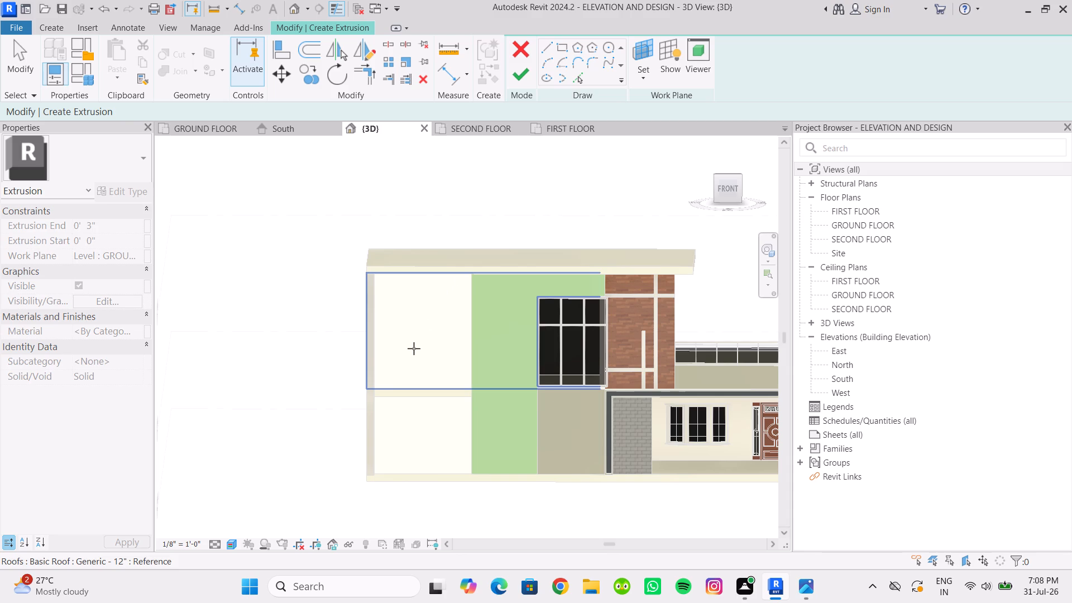
left_click(414, 348)
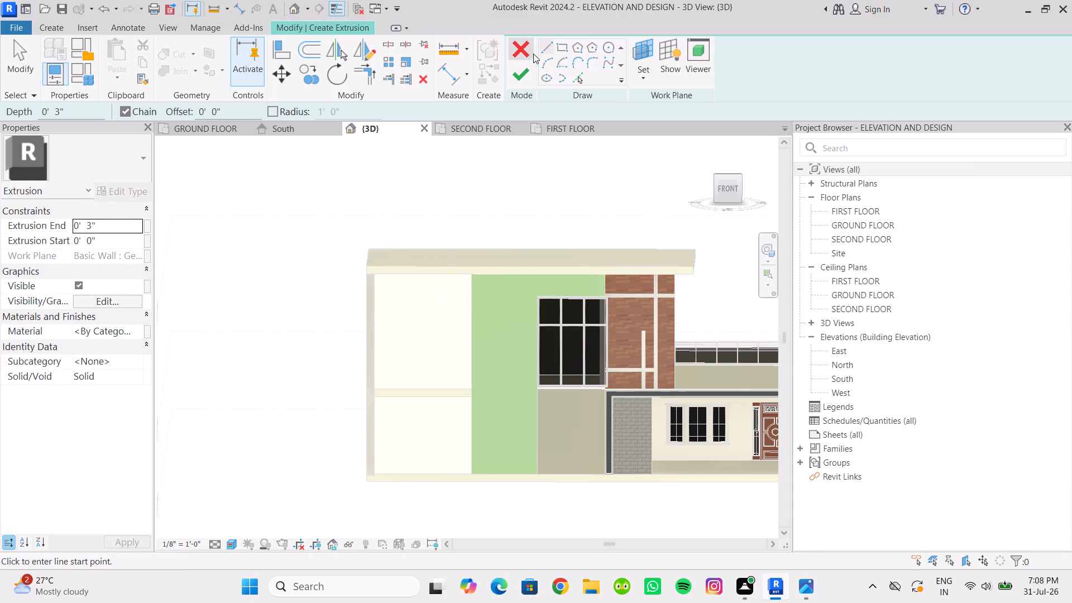
Extrude a rectangle about 6'-9" wide and 26'-0" high, 3" deep, from the white wall's outer top corner down to ground level.
left_click(557, 45)
scroll(382, 308, "up", 5)
middle_click_drag(382, 309, 368, 292, "shift")
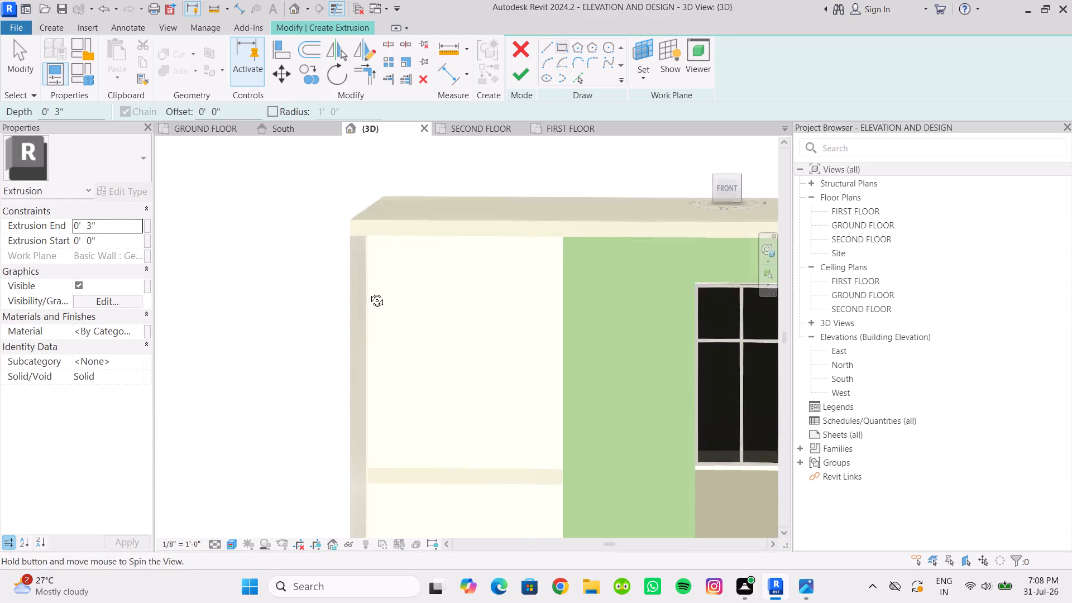
middle_click_drag(368, 292, 356, 231, "shift")
scroll(395, 301, "up", 8)
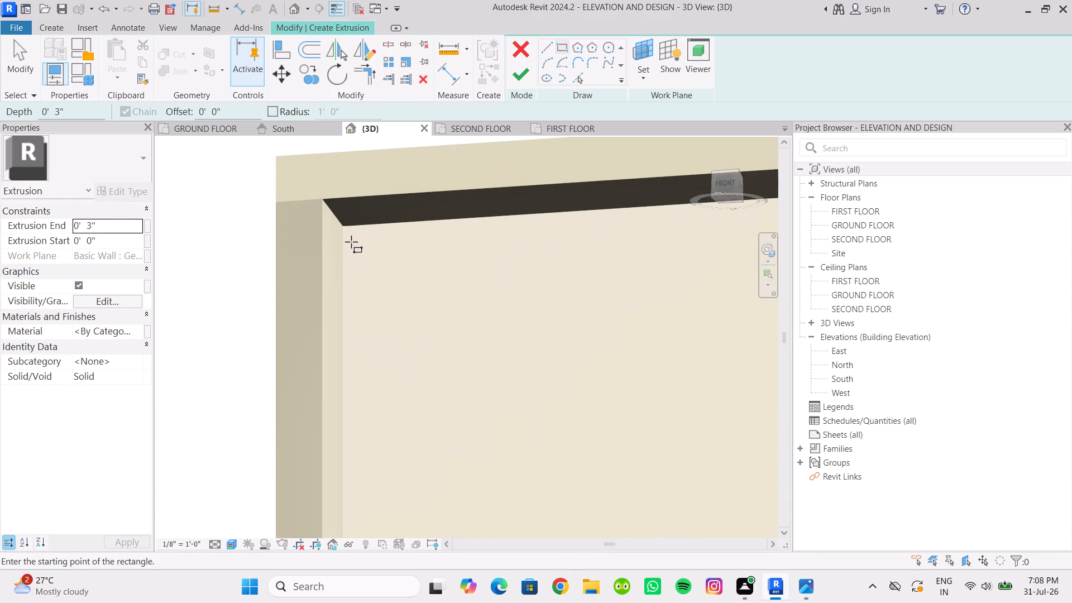
left_click(348, 228)
scroll(428, 348, "down", 10)
middle_click_drag(463, 409, 475, 432)
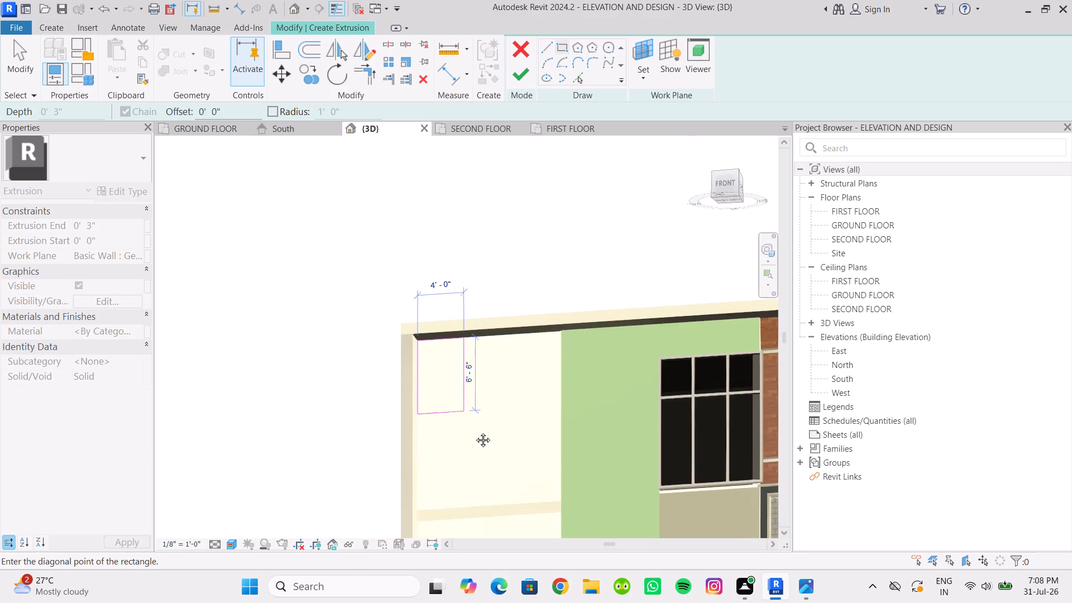
middle_click_drag(475, 432, 482, 446)
scroll(482, 447, "down", 1)
middle_click_drag(482, 447, 427, 237)
scroll(456, 307, "down", 2)
middle_click_drag(454, 309, 477, 395, "shift")
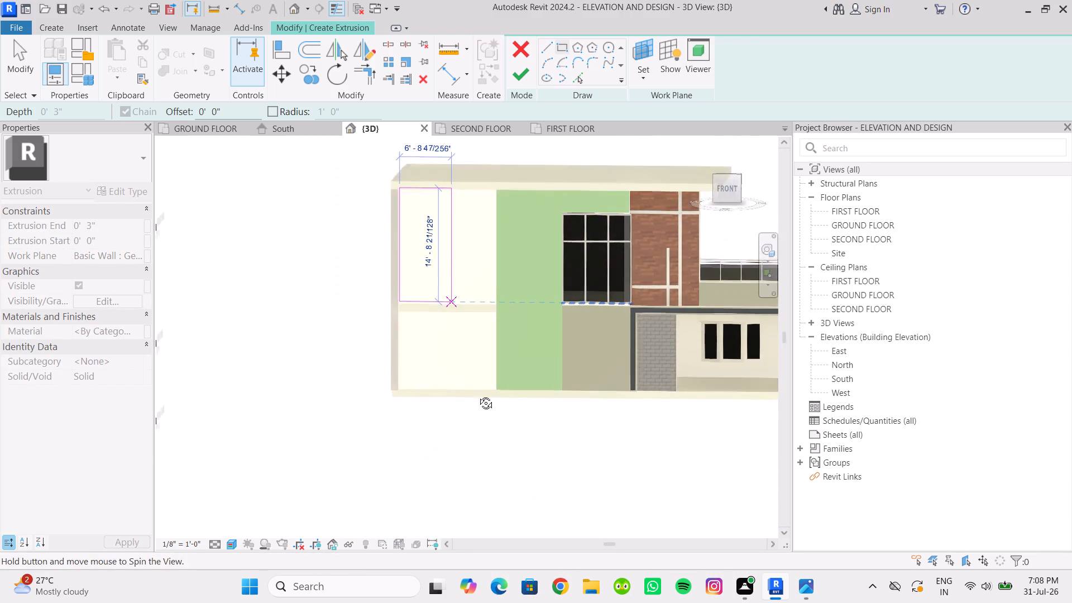
middle_click_drag(477, 395, 484, 395, "shift")
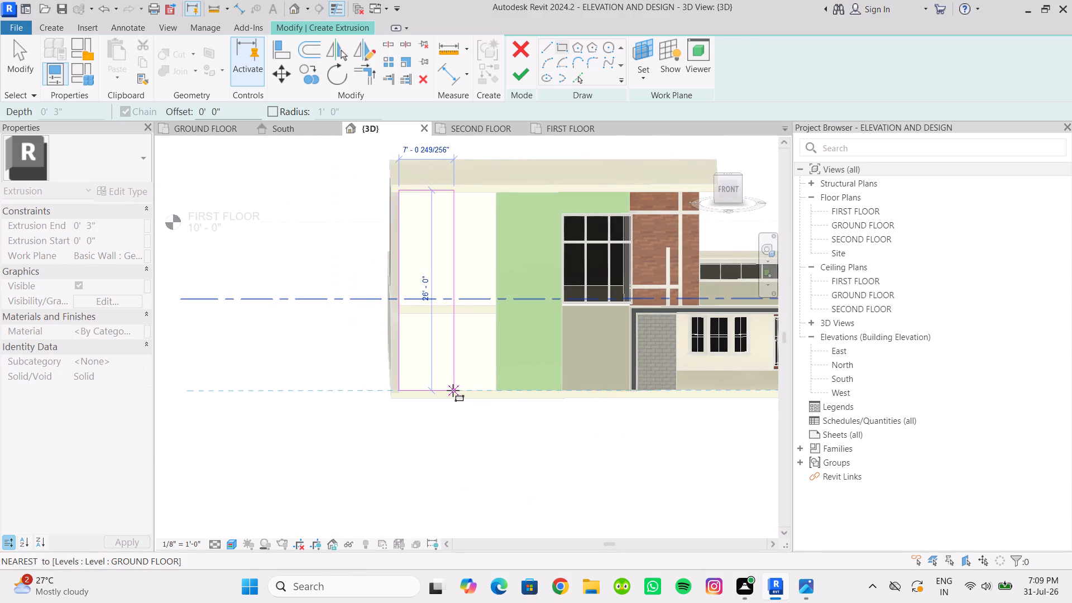
left_click(452, 390)
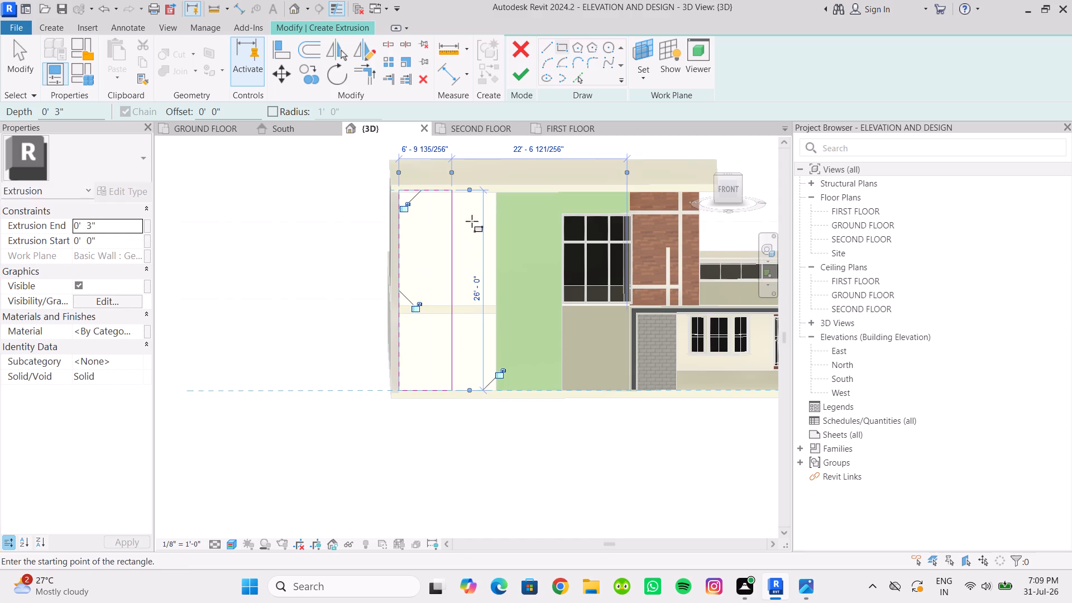
scroll(478, 223, "up", 3)
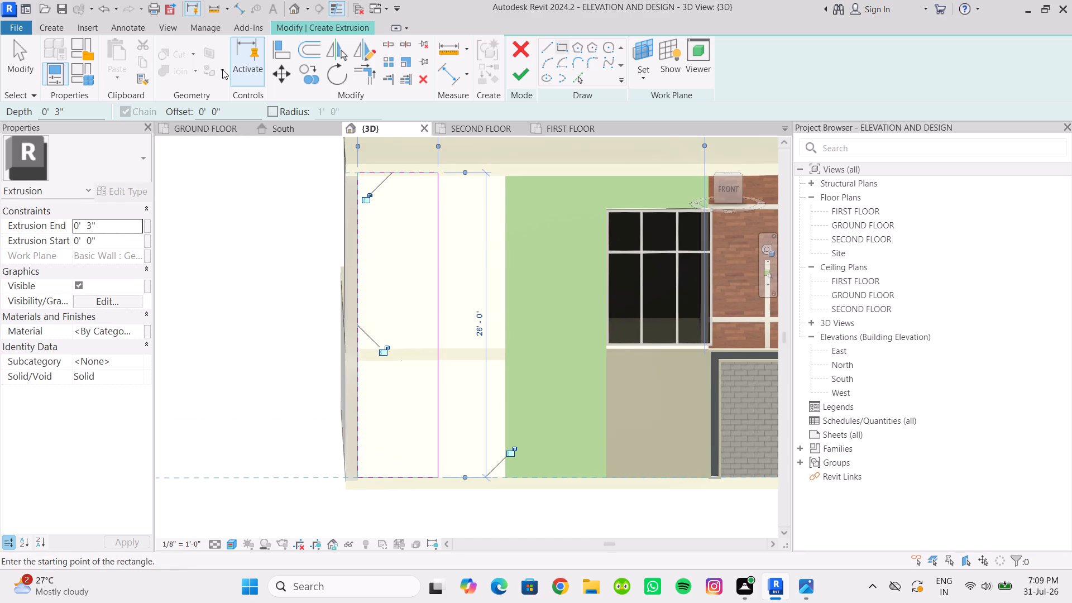
left_click(525, 78)
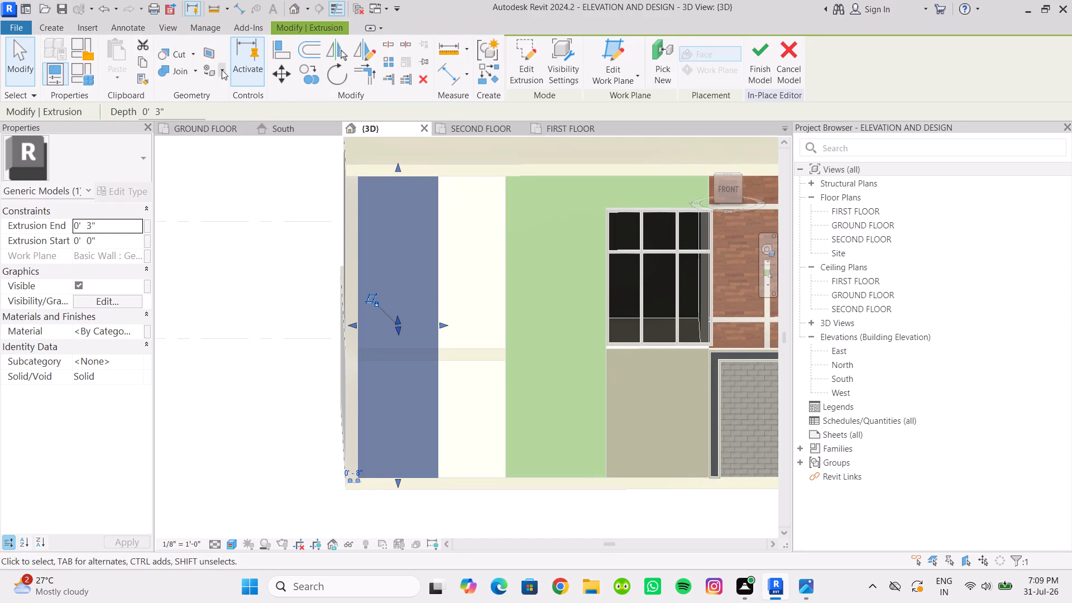
Paint the front face of the new full-height extrusion with the Asphalt Shingle material and finish the in-place model.
left_click(221, 69)
left_click(241, 97)
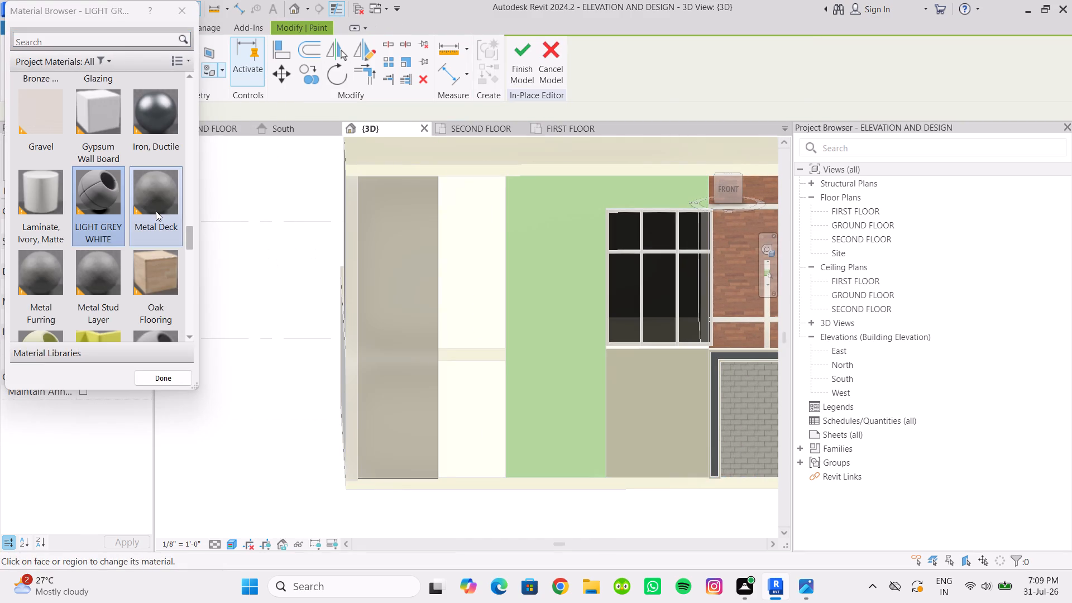
scroll(88, 198, "down", 5)
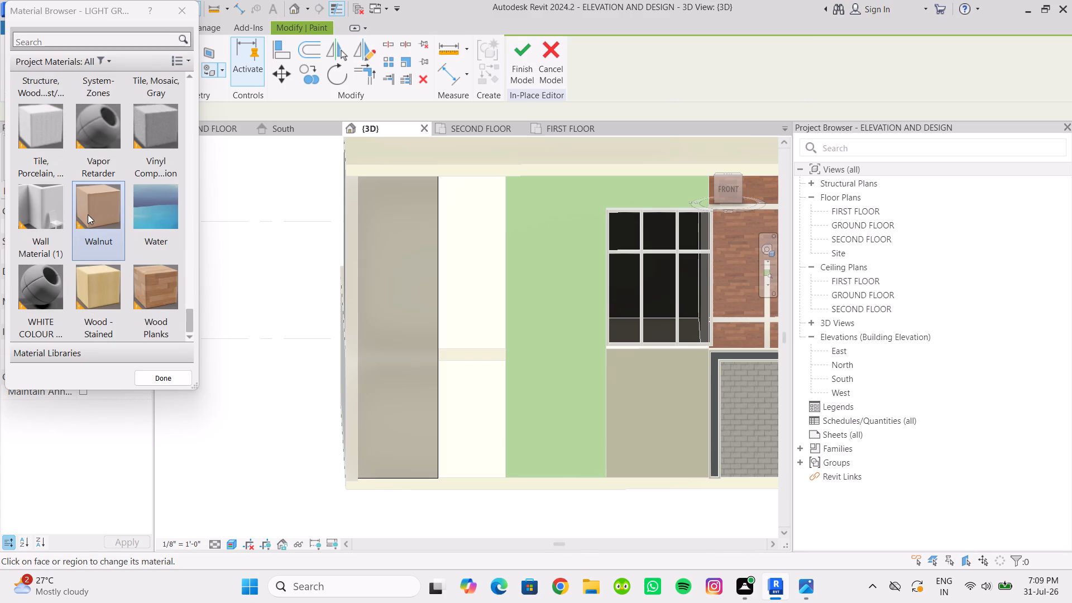
scroll(88, 214, "down", 2)
scroll(88, 214, "up", 3)
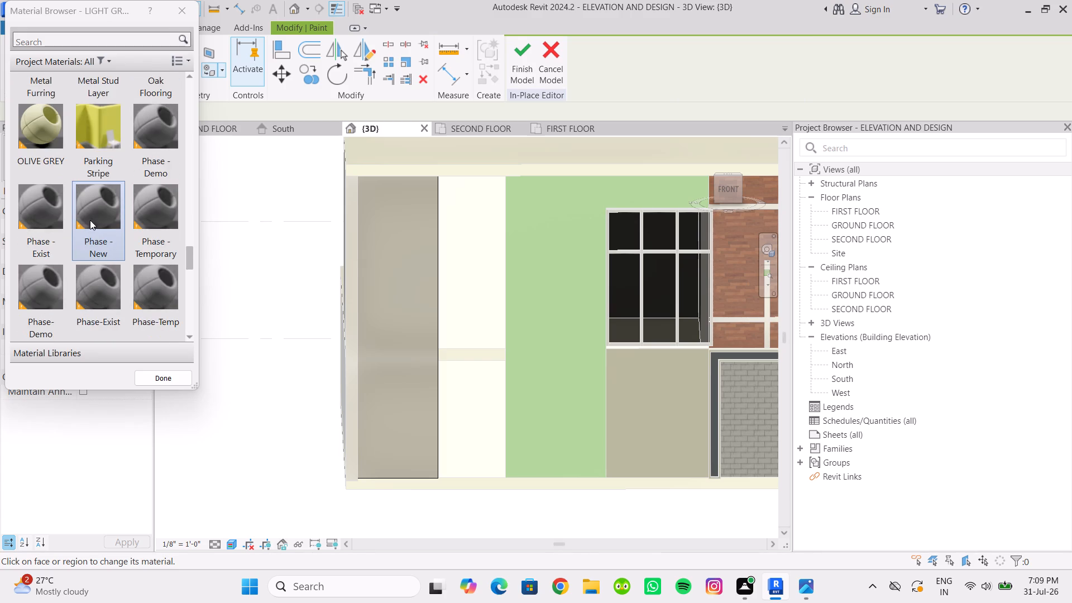
scroll(90, 222, "up", 3)
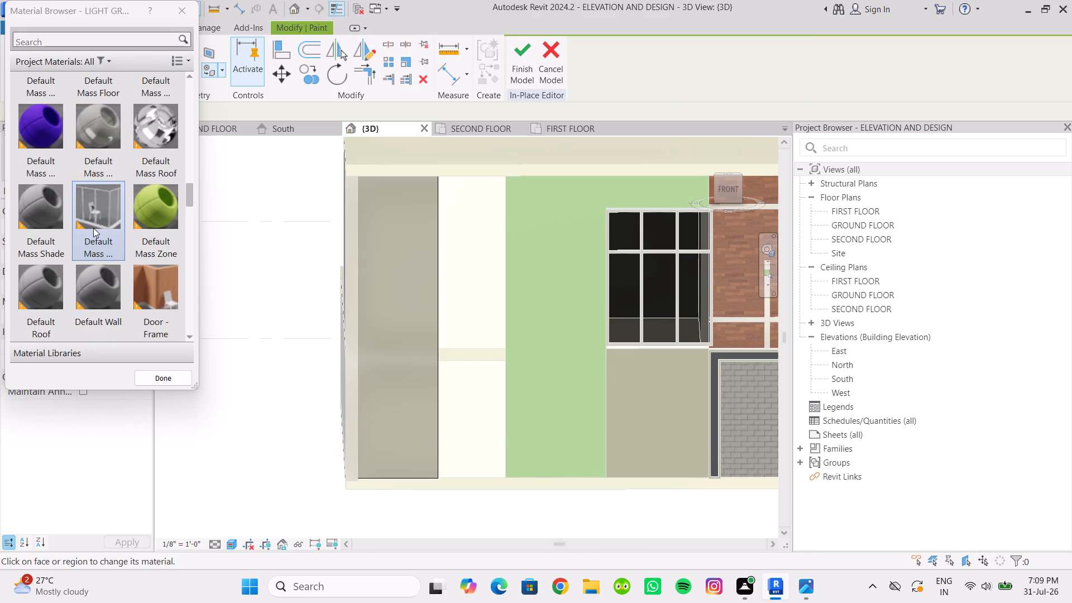
scroll(93, 228, "up", 3)
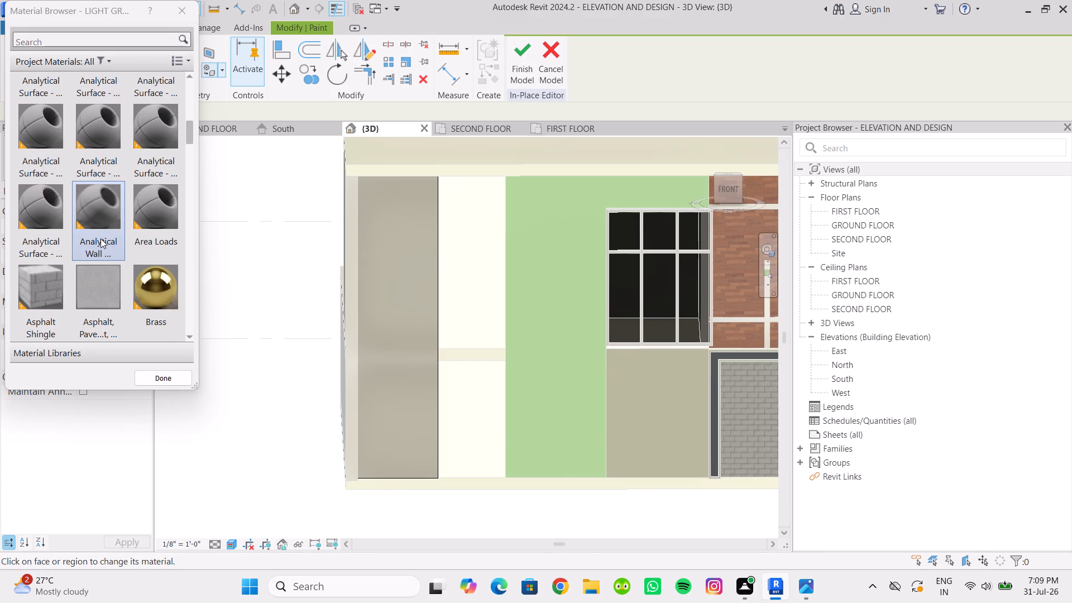
double_click(50, 278)
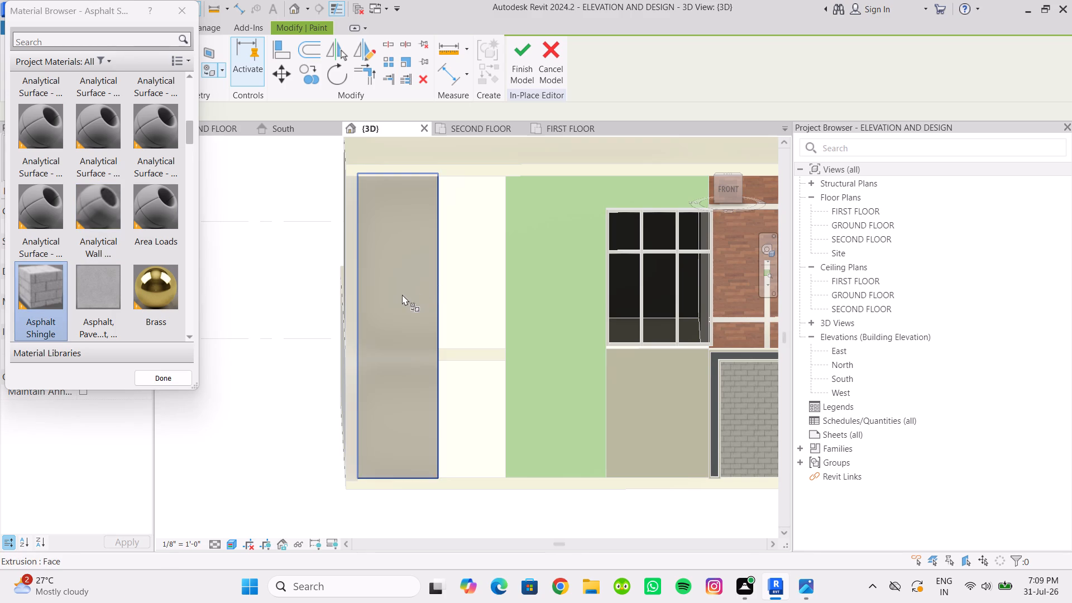
left_click(402, 294)
scroll(347, 323, "down", 5)
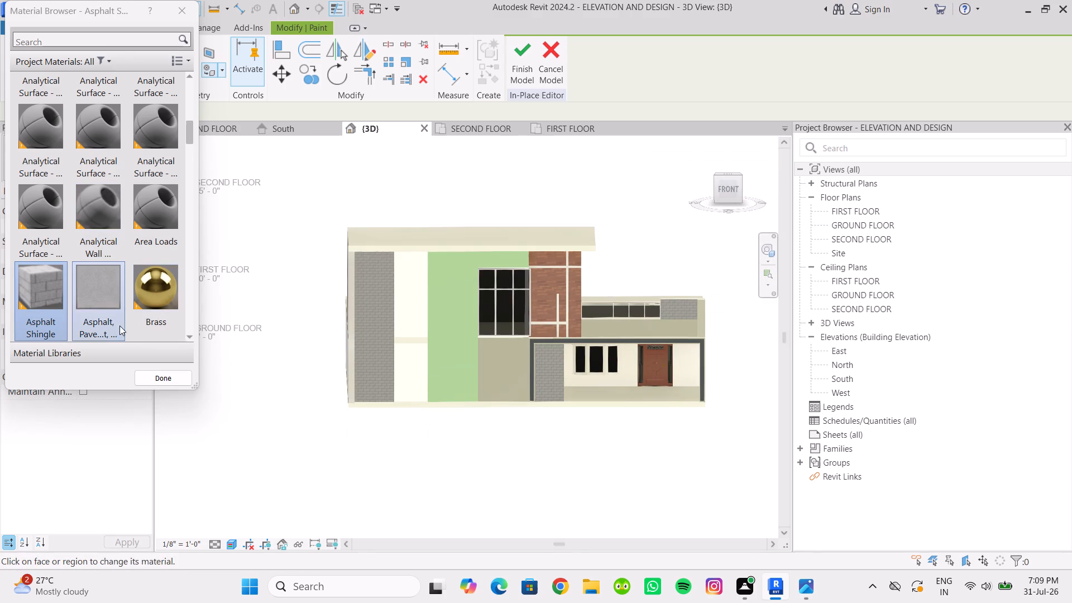
left_click(523, 58)
Narrow the full-height Asphalt Shingle panel slightly by moving its inner vertical edge toward the building's outer corner.
scroll(361, 328, "up", 2)
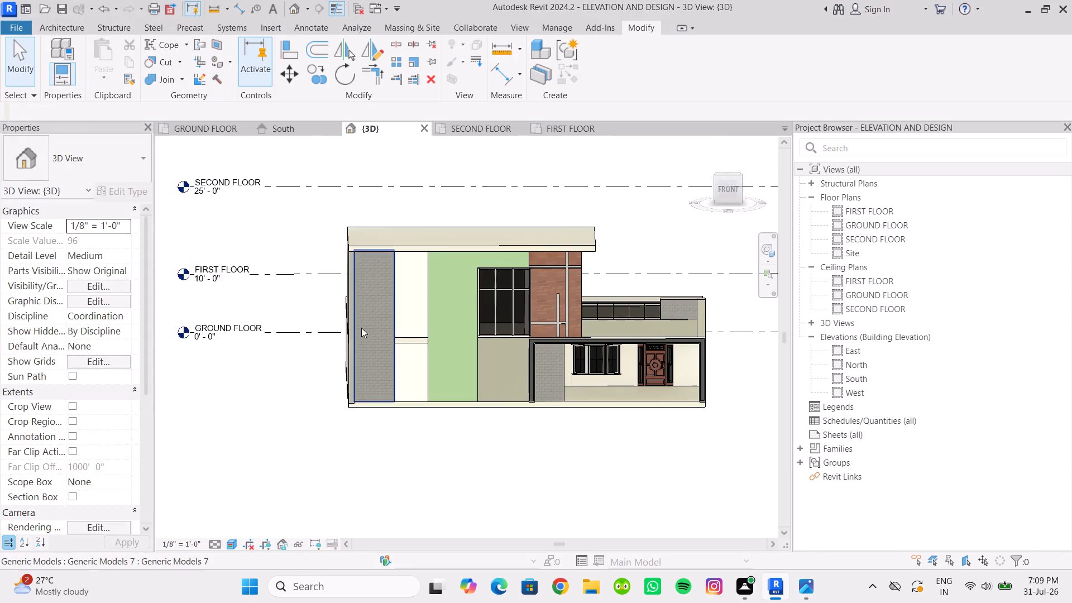
scroll(361, 328, "up", 2)
scroll(388, 353, "down", 3)
scroll(390, 376, "up", 3)
left_click(394, 351)
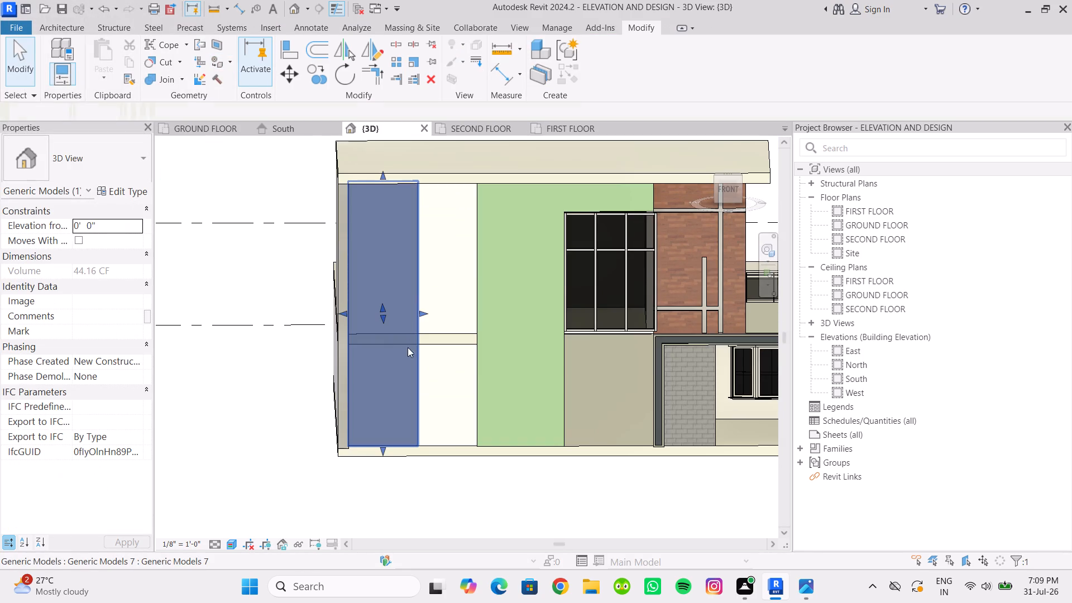
left_click_drag(423, 314, 409, 318)
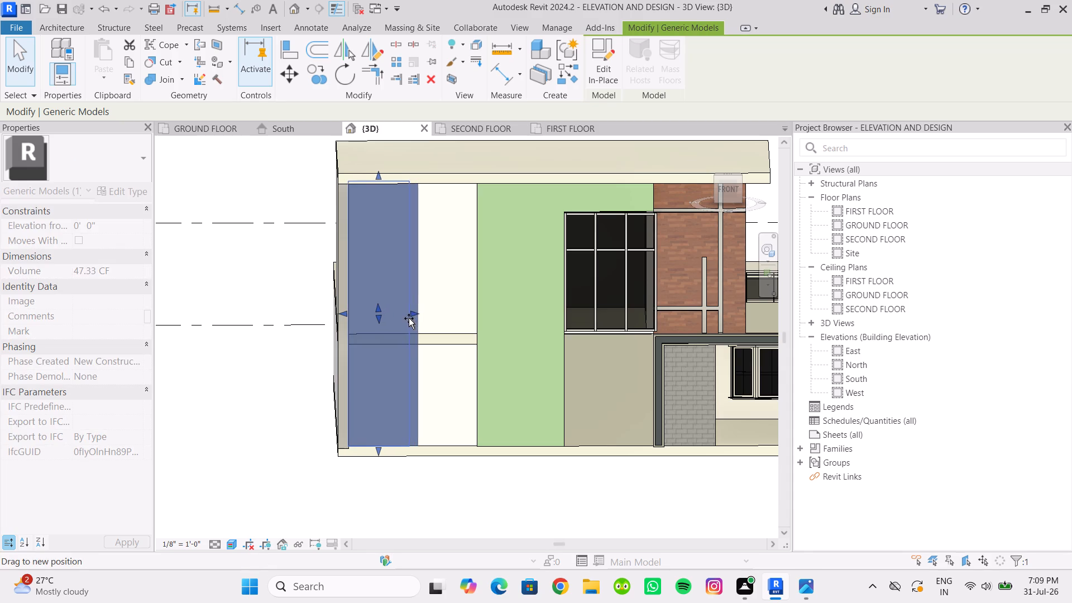
left_click_drag(409, 318, 404, 323)
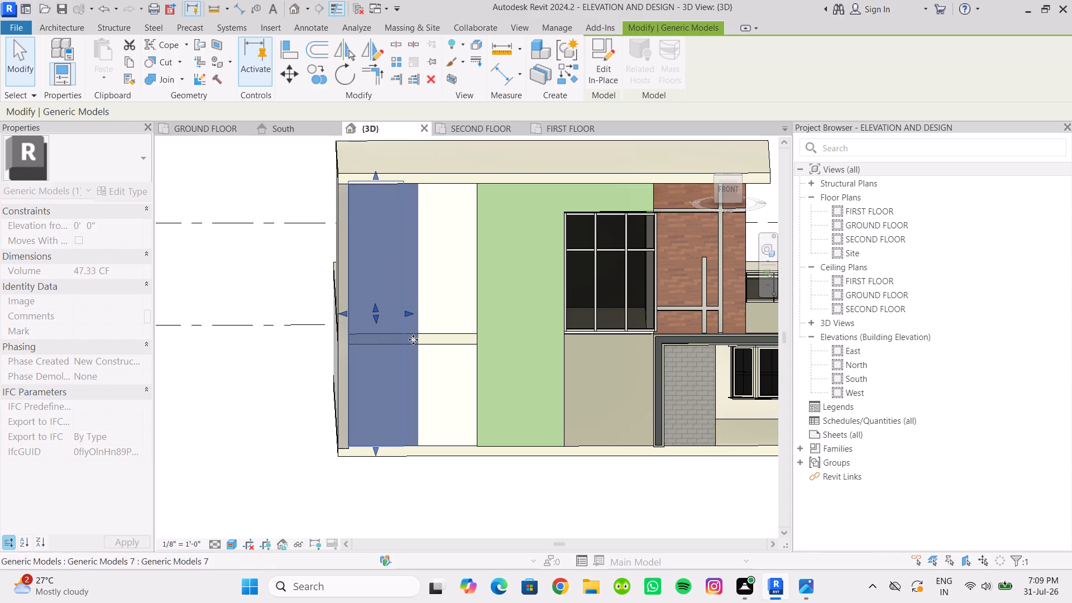
left_click(433, 489)
Narrow the green facade extrusion by moving its outer vertical edge toward the curtain wall, widening the white strip beside it.
scroll(438, 473, "down", 3)
middle_click_drag(427, 473, 395, 462)
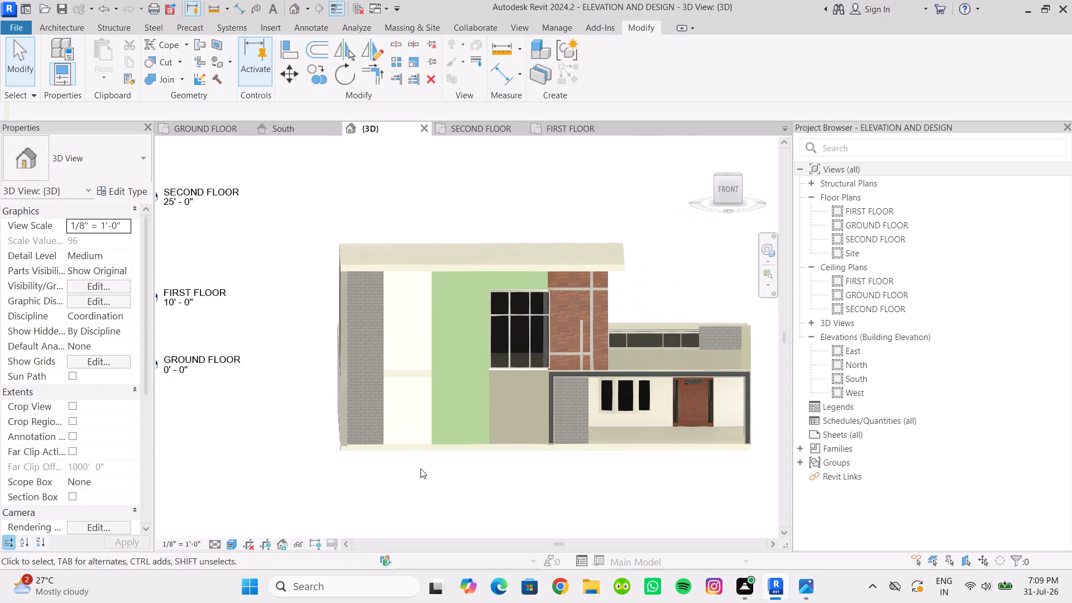
left_click(434, 388)
scroll(441, 393, "up", 4)
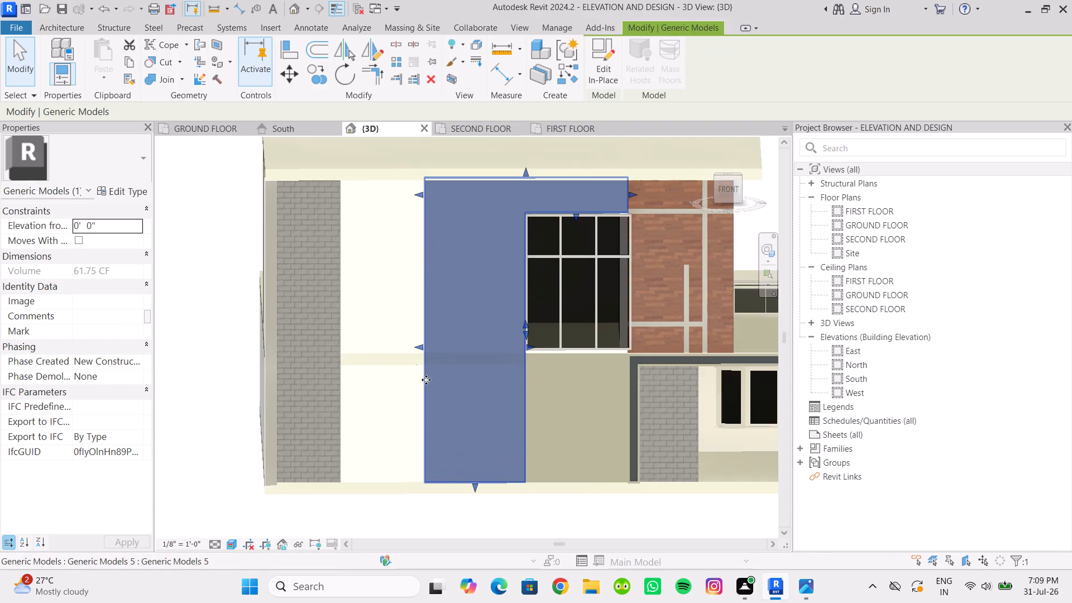
left_click_drag(418, 349, 455, 370)
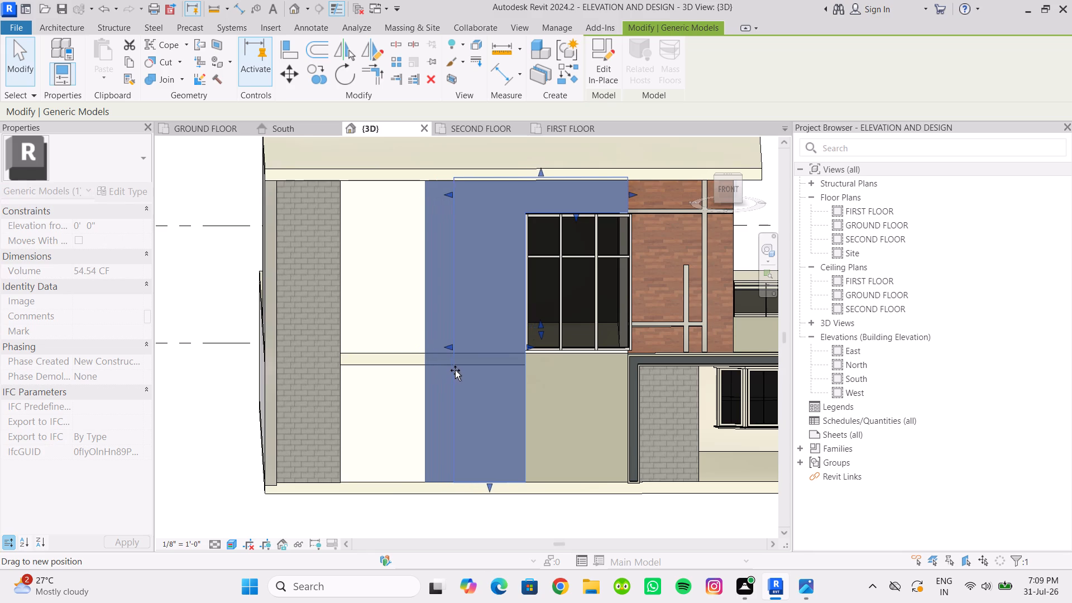
left_click_drag(455, 370, 455, 374)
scroll(448, 402, "down", 2)
middle_click_drag(429, 398, 411, 378)
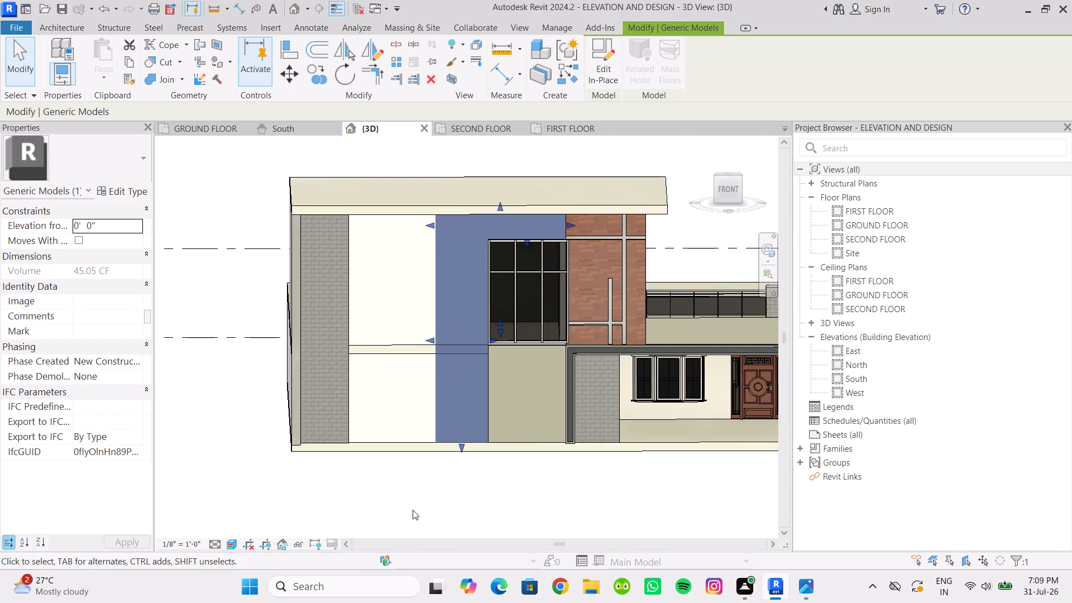
left_click(409, 521)
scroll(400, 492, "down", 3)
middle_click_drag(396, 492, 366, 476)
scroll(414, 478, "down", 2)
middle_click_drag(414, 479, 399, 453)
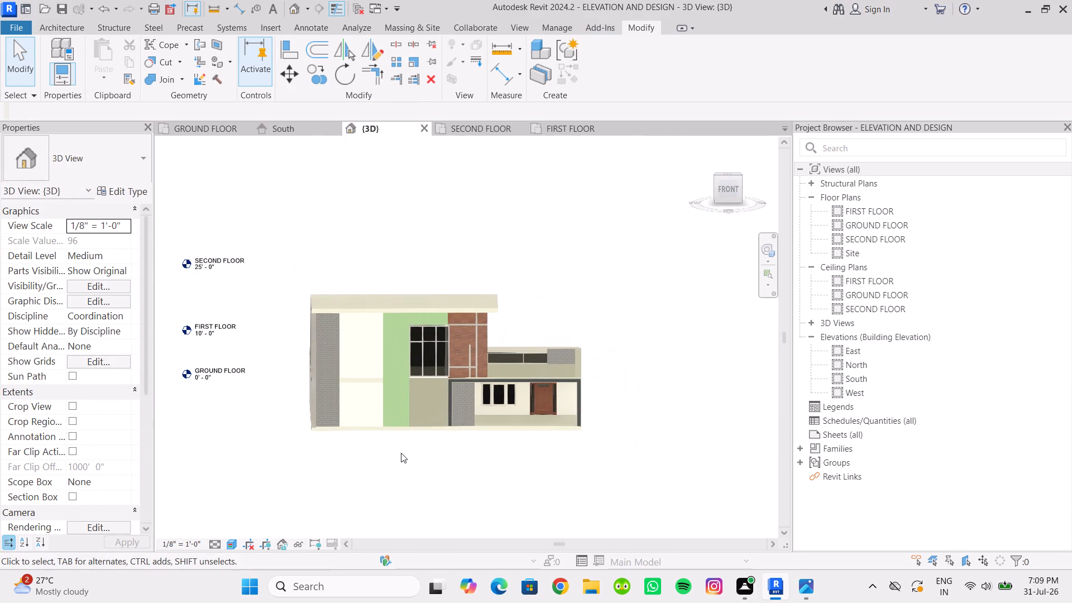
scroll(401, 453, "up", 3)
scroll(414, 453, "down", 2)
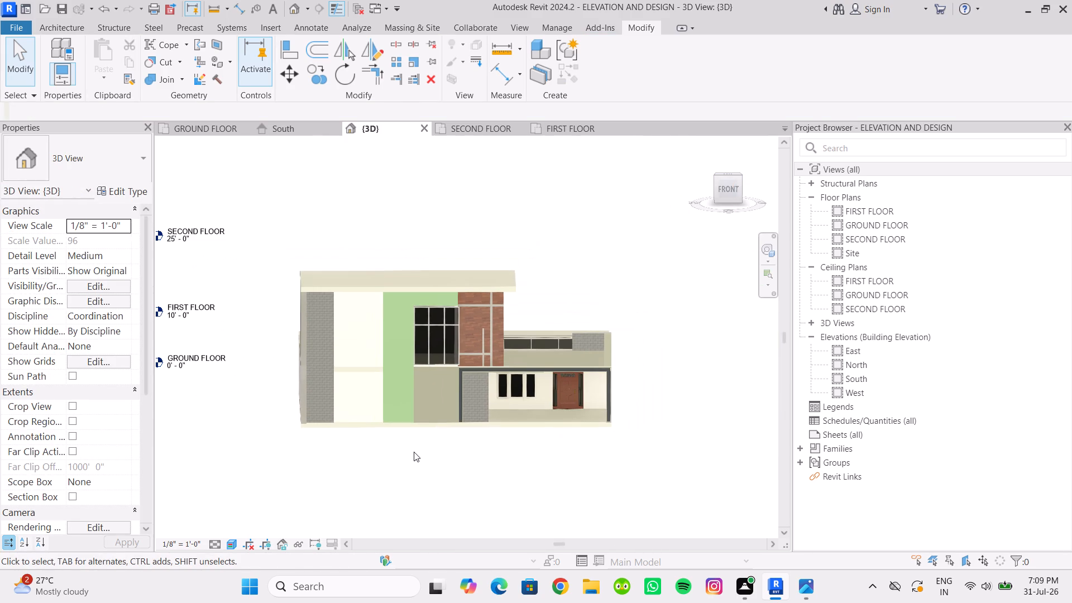
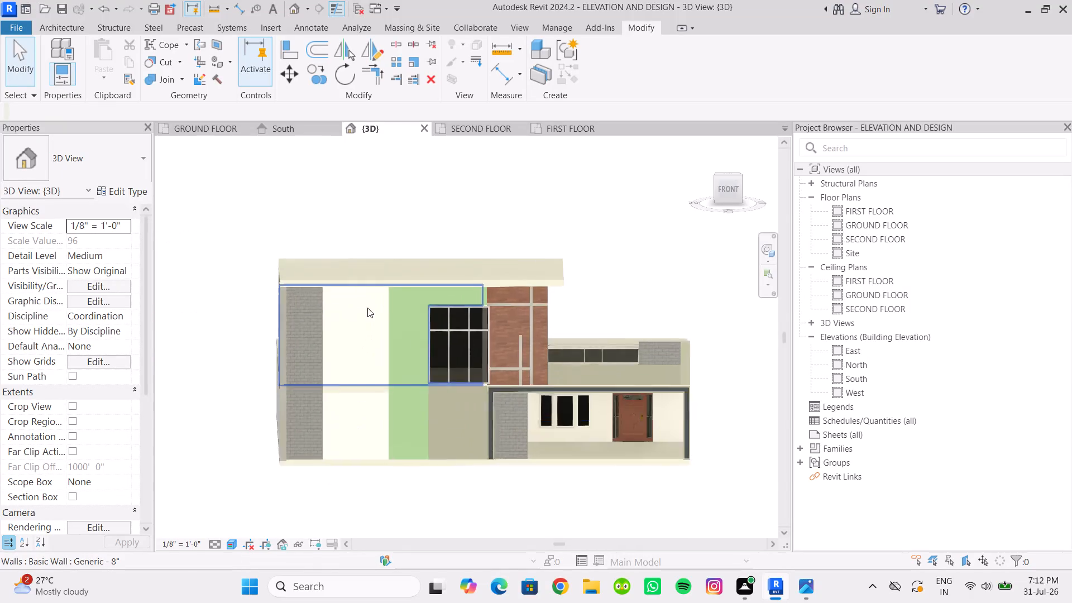
Examine the facade from the front and at an angle, focusing on the white strip between the Asphalt Shingle panel and green extrusion.
middle_click_drag(344, 381, 332, 330)
scroll(332, 329, "down", 2)
middle_click_drag(334, 336, 325, 310)
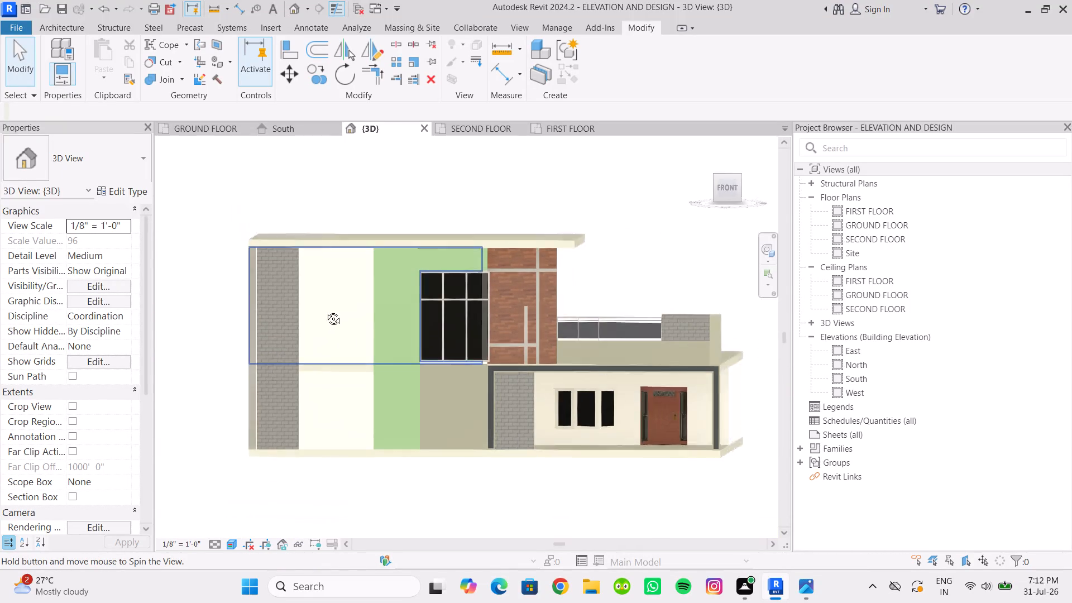
middle_click_drag(325, 310, 422, 398)
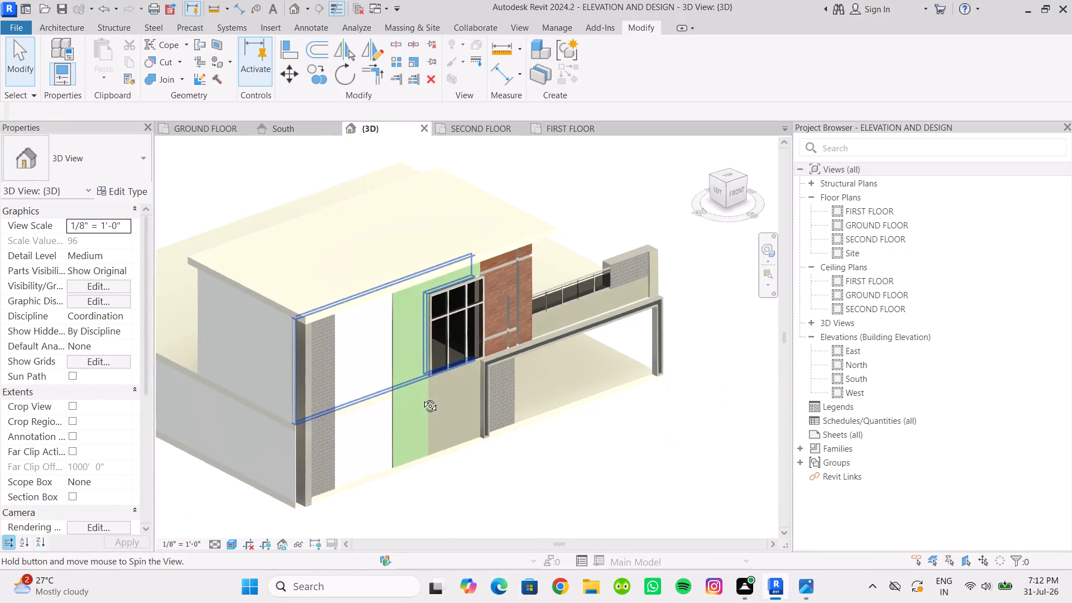
middle_click_drag(422, 398, 344, 313)
scroll(344, 313, "up", 2)
middle_click_drag(336, 320, 321, 310, "shift")
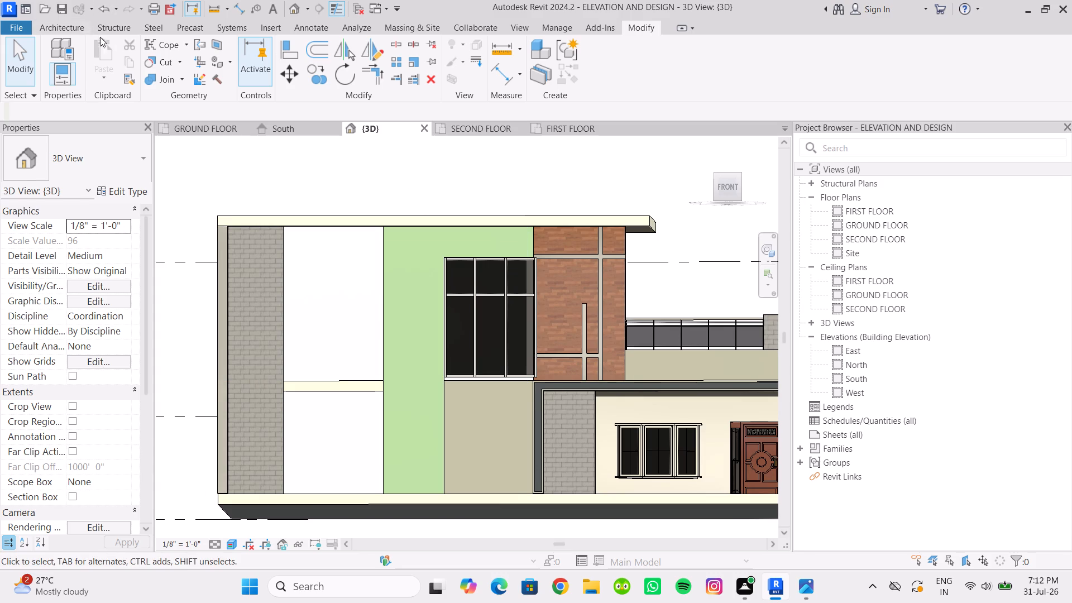
left_click(722, 186)
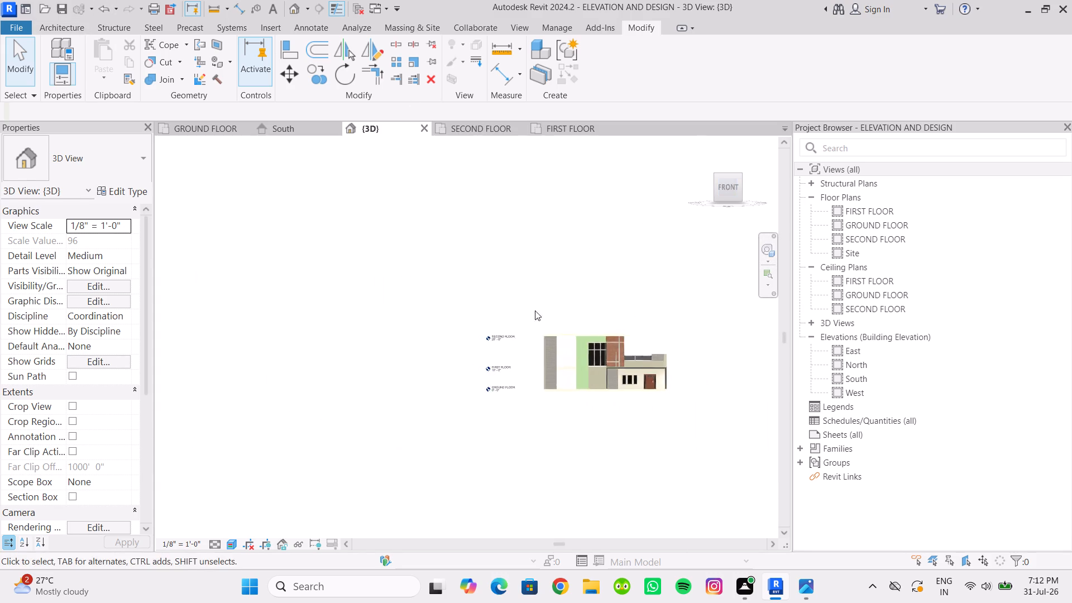
scroll(406, 329, "up", 11)
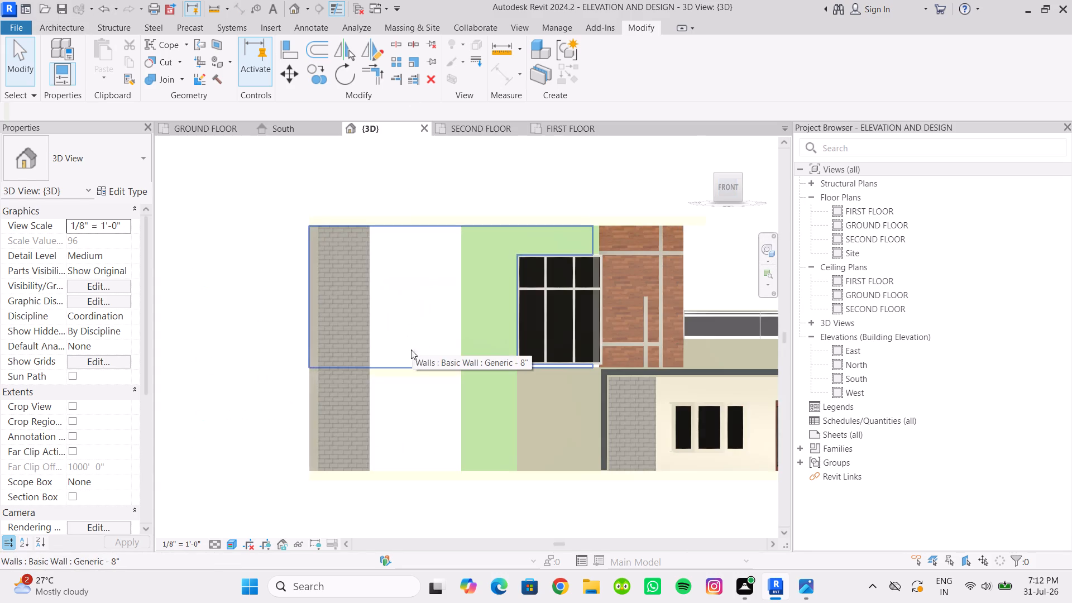
scroll(400, 339, "down", 2)
middle_click_drag(399, 352, 420, 372)
scroll(401, 399, "up", 2)
middle_click_drag(400, 402, 375, 404)
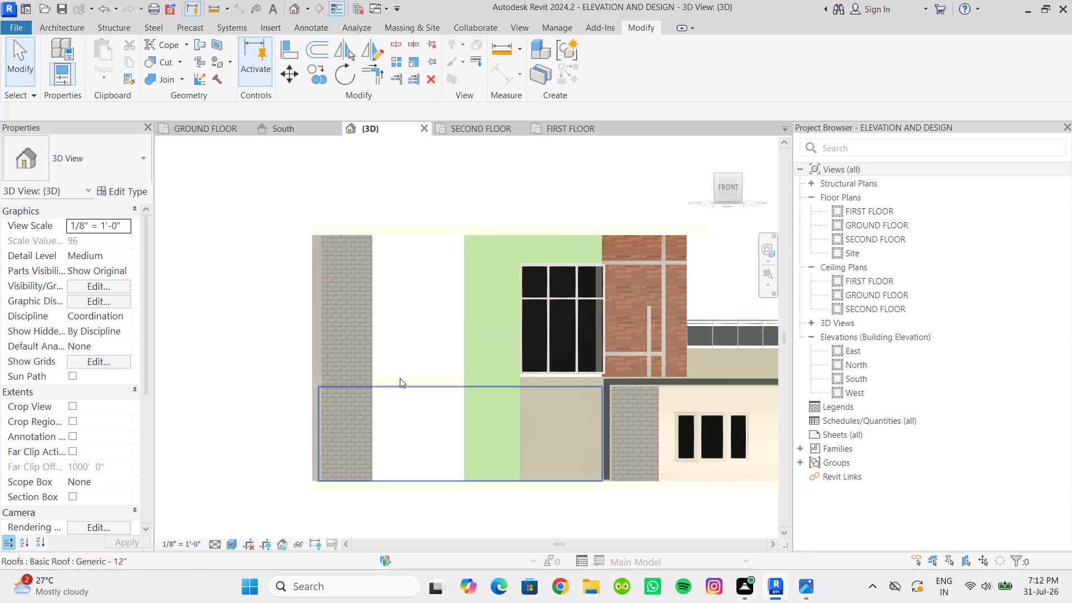
scroll(400, 379, "down", 2)
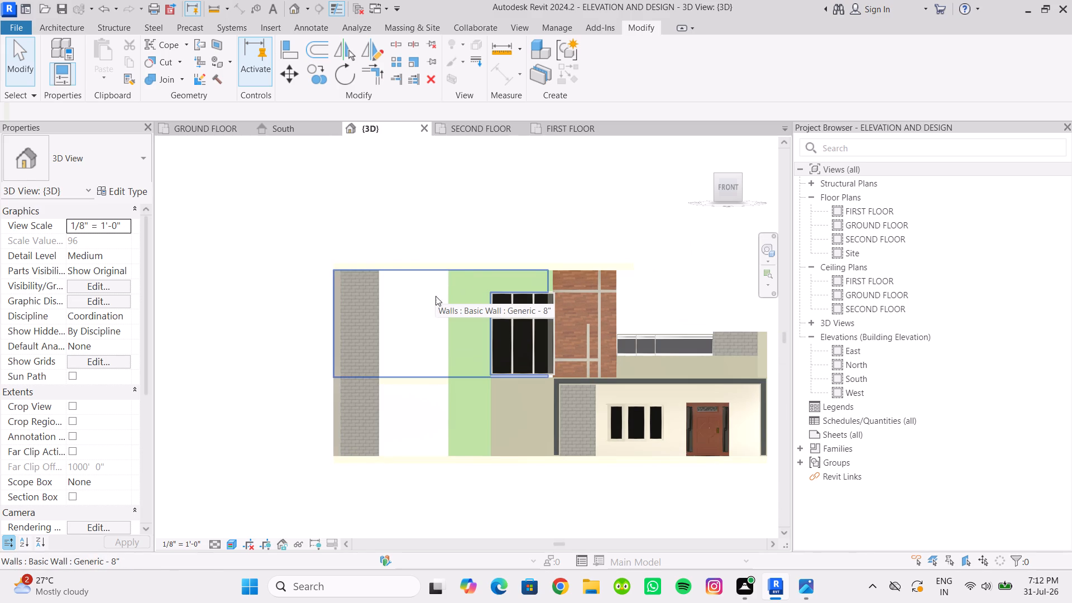
scroll(421, 321, "up", 3)
middle_click_drag(421, 324, 428, 338)
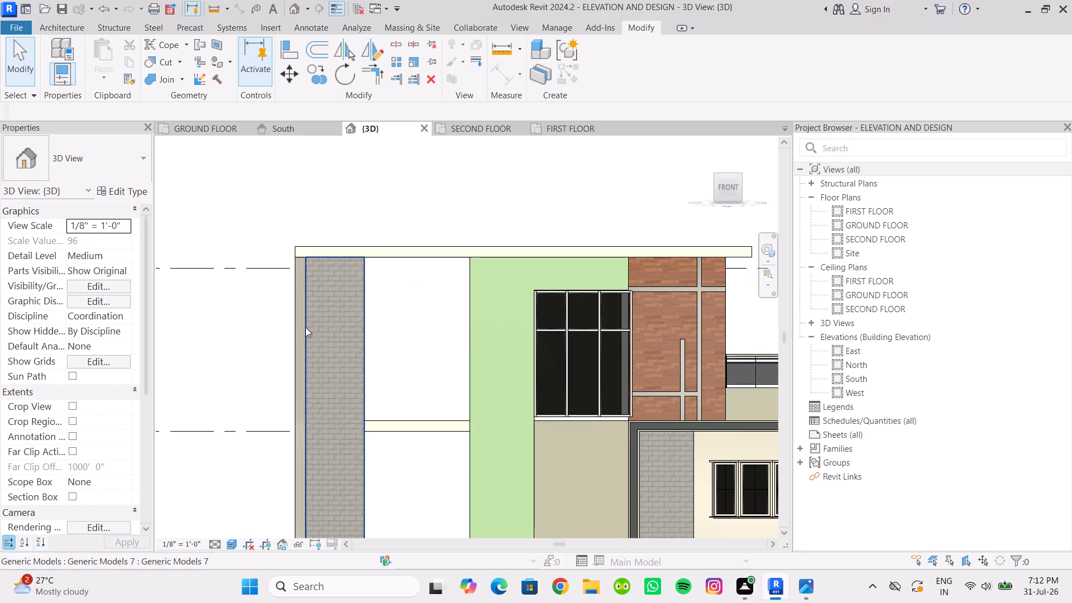
Start an in-place model in the Generic Models category and set its work plane to the white upper wall's front face.
left_click(74, 25)
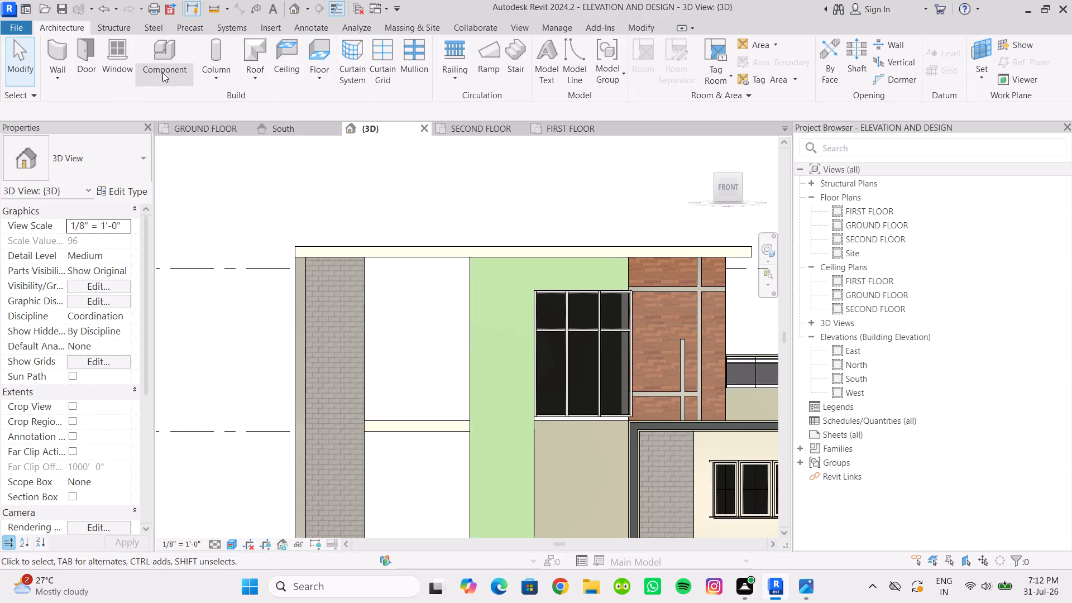
left_click(155, 79)
left_click(193, 135)
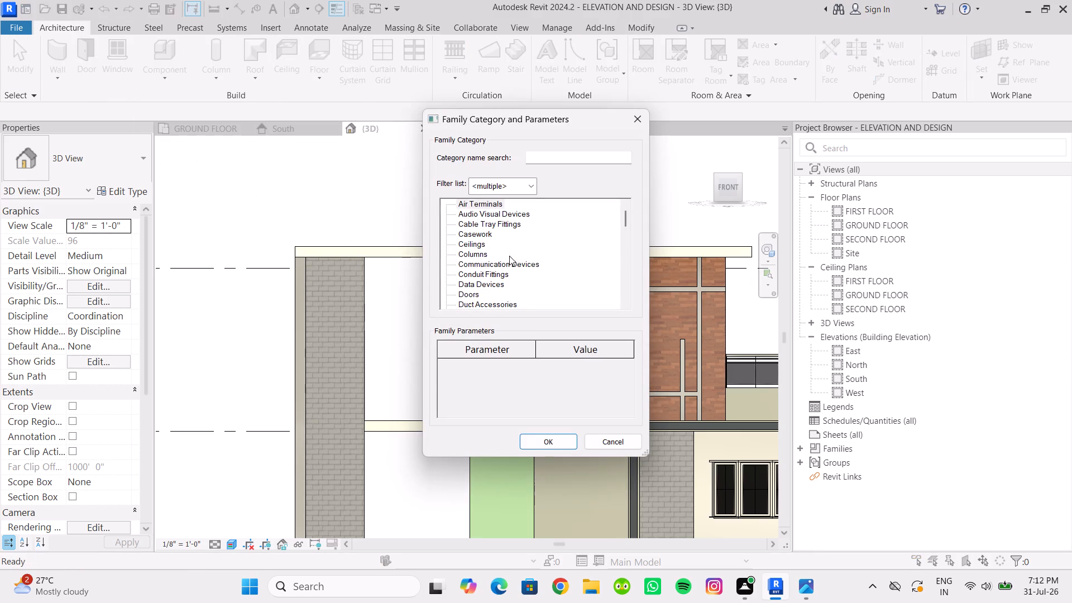
scroll(509, 256, "down", 14)
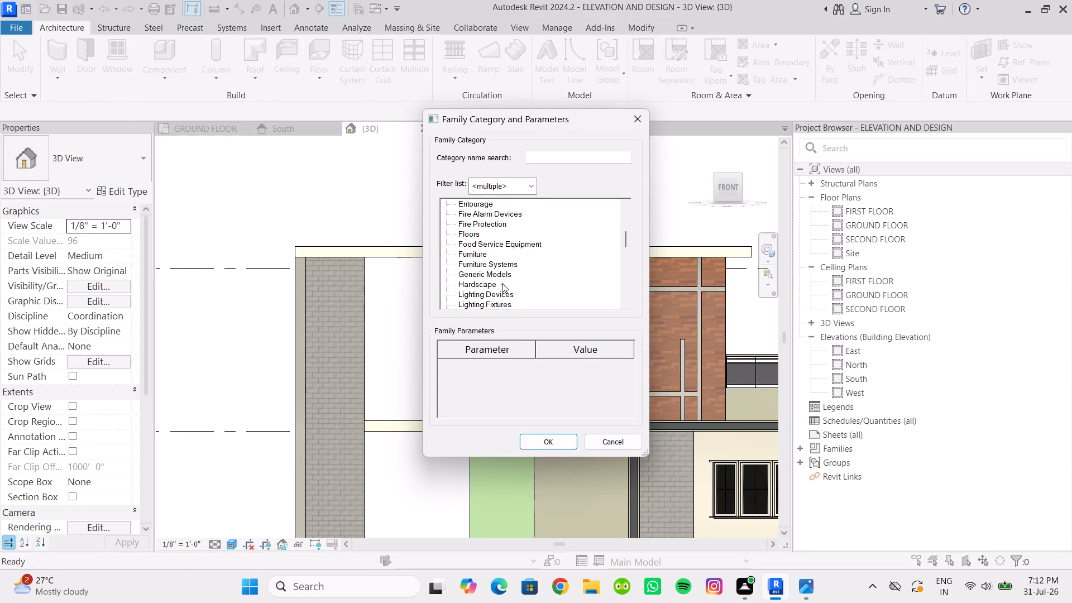
left_click(497, 275)
left_click(554, 436)
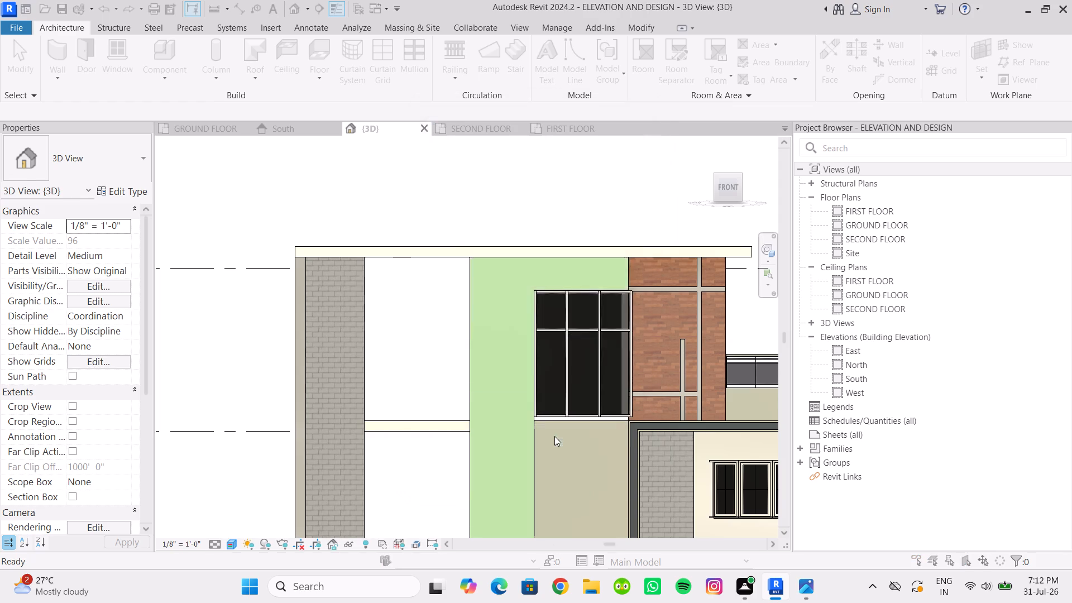
left_click(550, 317)
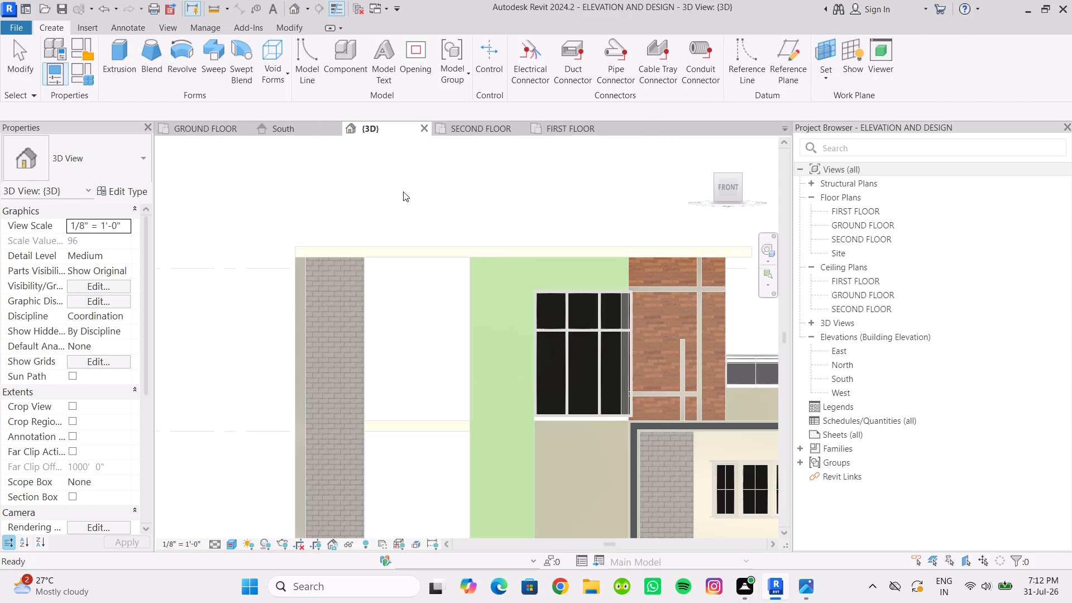
left_click(836, 74)
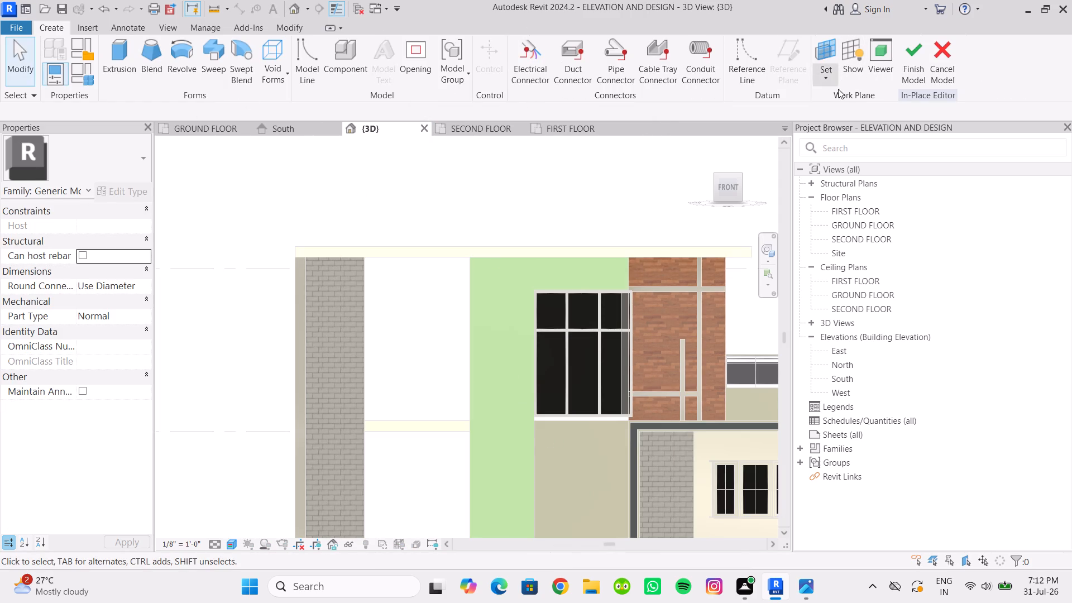
left_click(850, 135)
scroll(434, 303, "up", 2)
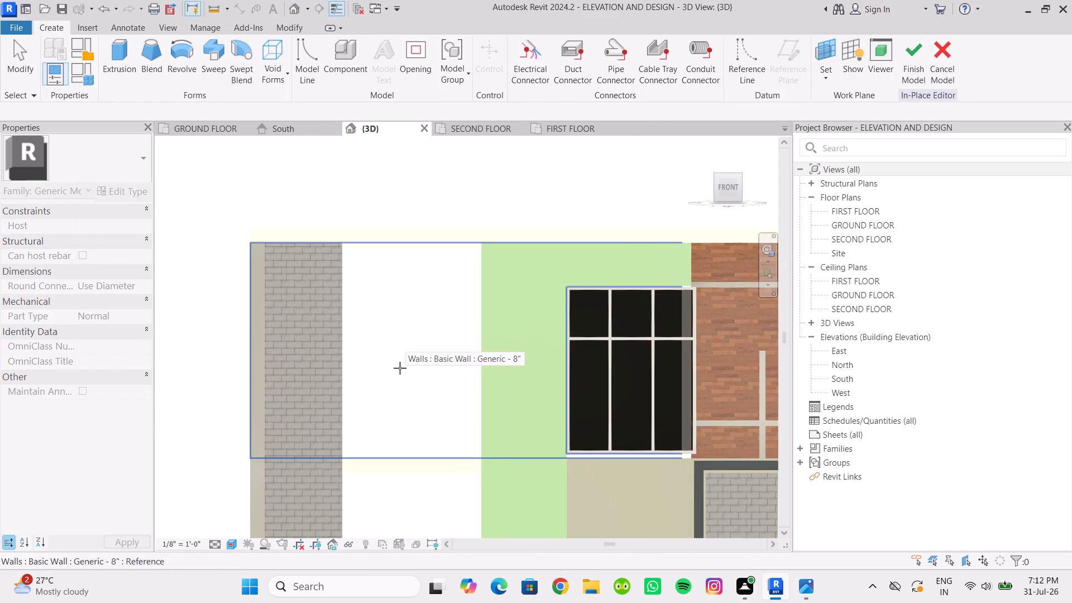
left_click(400, 368)
Extrude a rectangle about 9'-8" wide and 4 3/4" high, 3" deep, under the roof between the Asphalt Shingle panel and green extrusion.
left_click(123, 64)
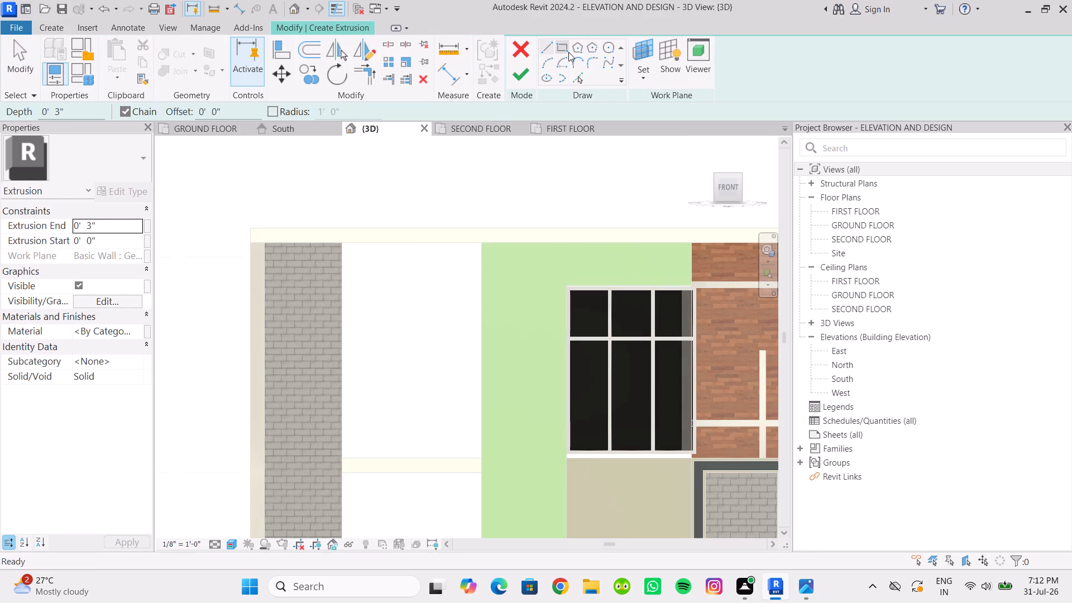
left_click(563, 50)
scroll(386, 270, "up", 3)
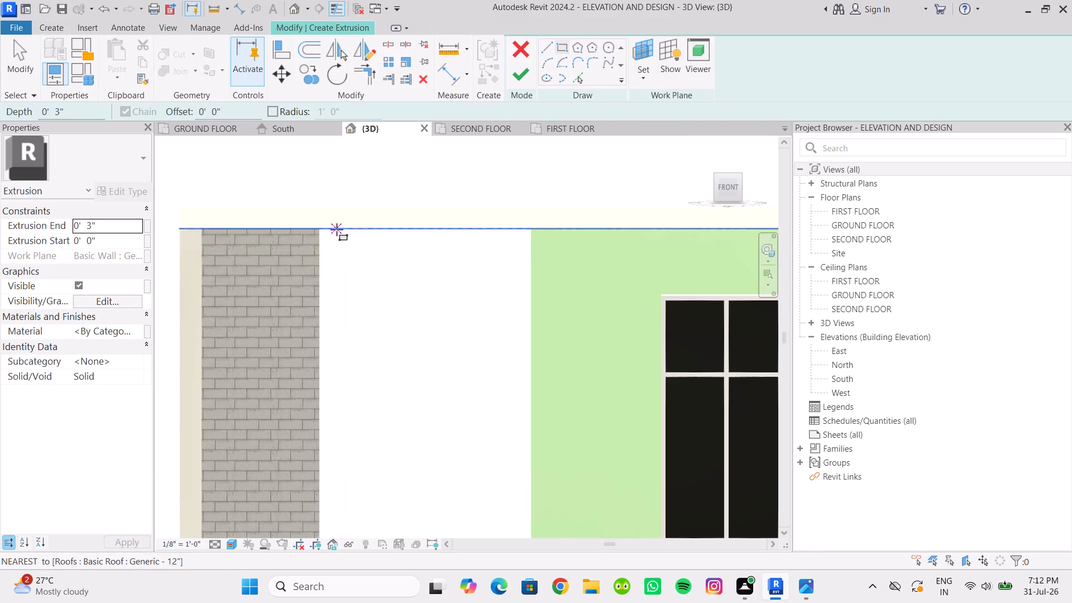
scroll(323, 238, "up", 3)
scroll(325, 247, "down", 3)
middle_click_drag(336, 264, 328, 212, "shift")
middle_click_drag(334, 217, 389, 381)
middle_click_drag(380, 360, 369, 316, "shift")
scroll(344, 323, "up", 4)
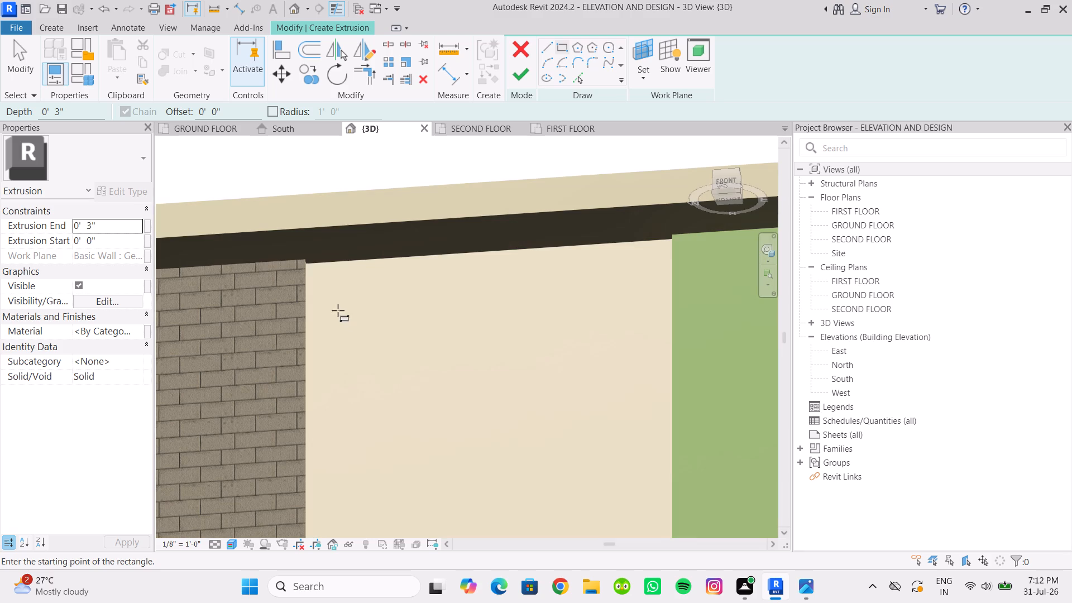
scroll(318, 272, "up", 4)
middle_click_drag(318, 272, 304, 274, "shift")
scroll(254, 393, "up", 3)
left_click(190, 377)
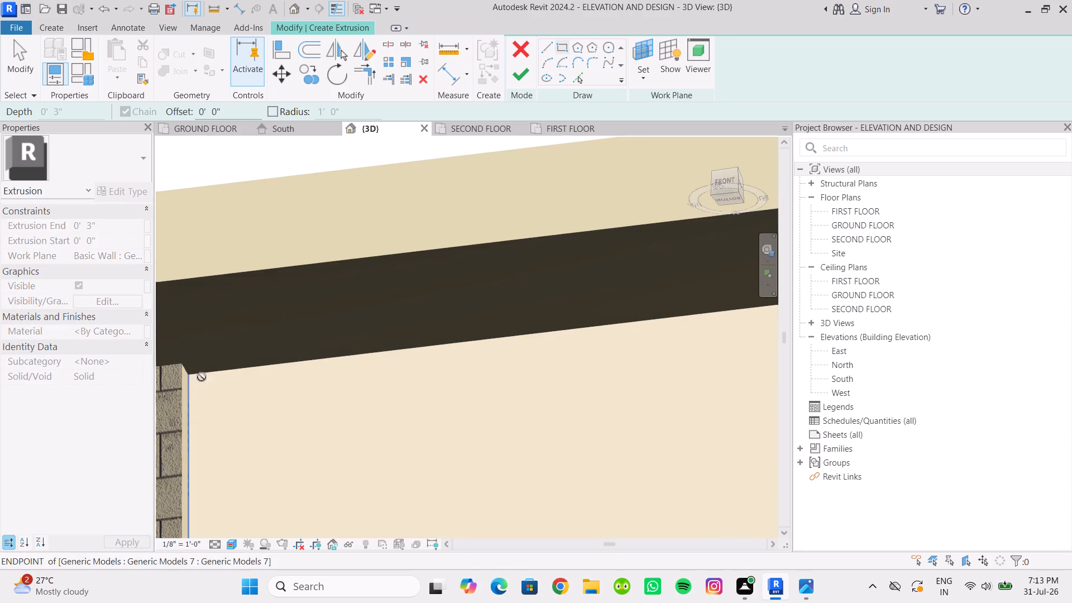
scroll(385, 399, "down", 12)
middle_click_drag(454, 405, 517, 435, "shift")
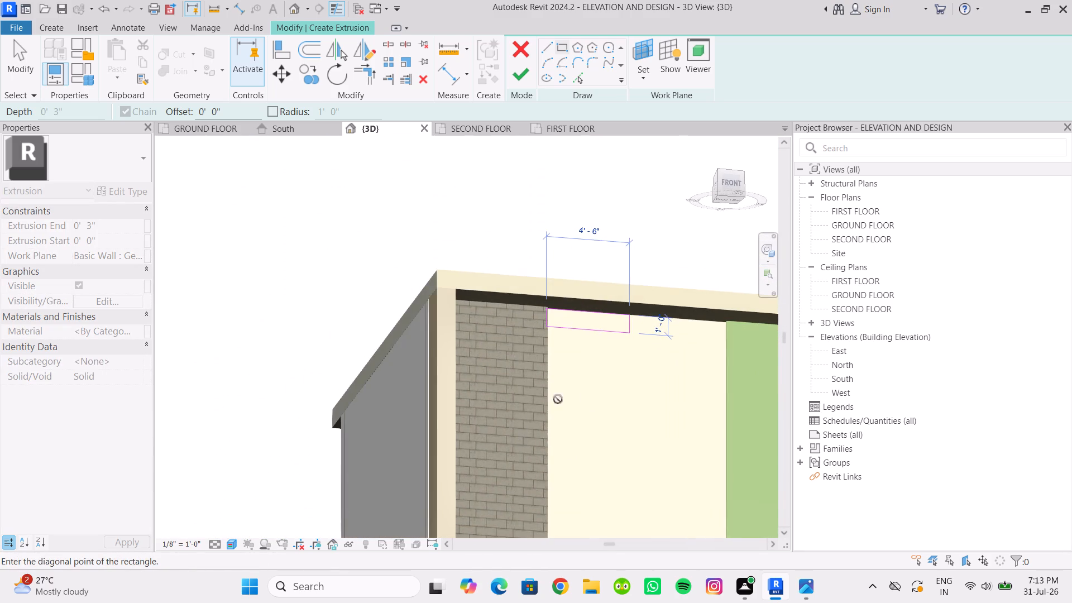
scroll(599, 396, "down", 5)
middle_click_drag(604, 388, 560, 428)
middle_click_drag(569, 418, 542, 472, "shift")
middle_click_drag(542, 472, 512, 394)
scroll(533, 397, "up", 10)
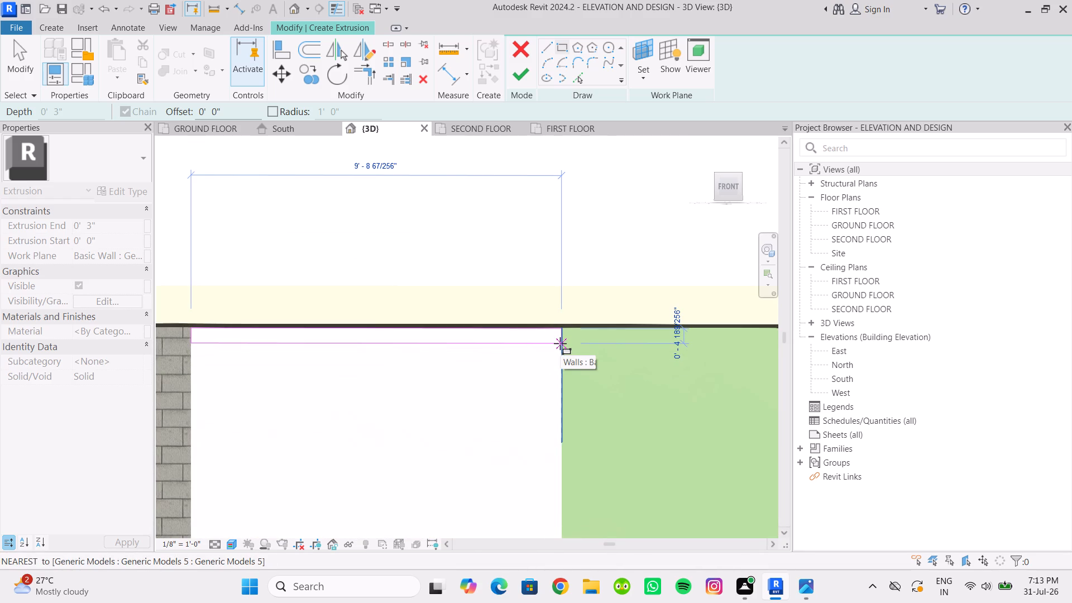
left_click(560, 343)
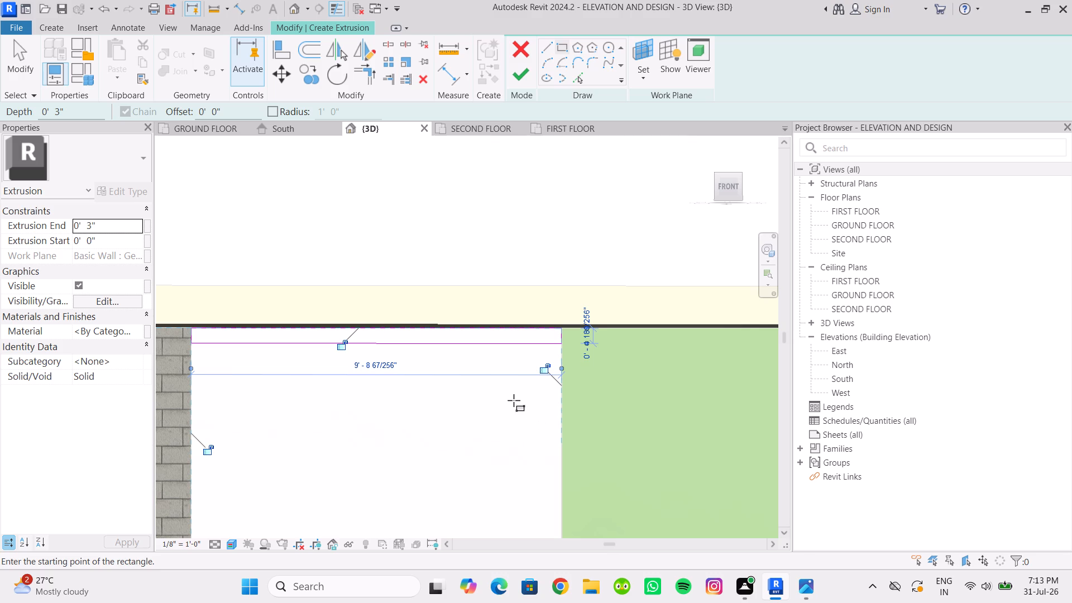
scroll(503, 403, "down", 3)
middle_click_drag(492, 367, 480, 329)
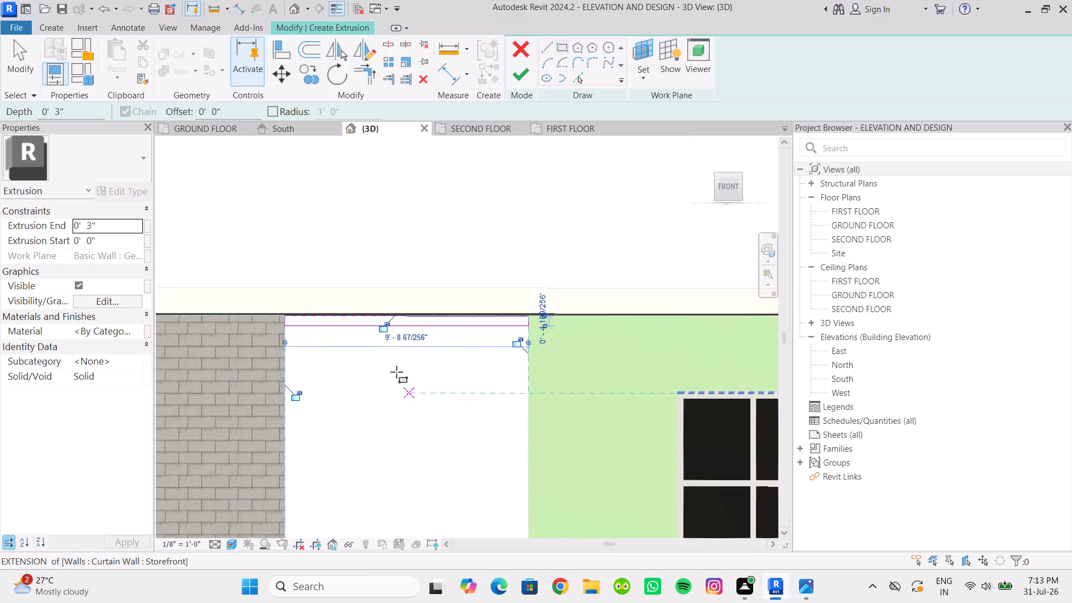
key("Escape")
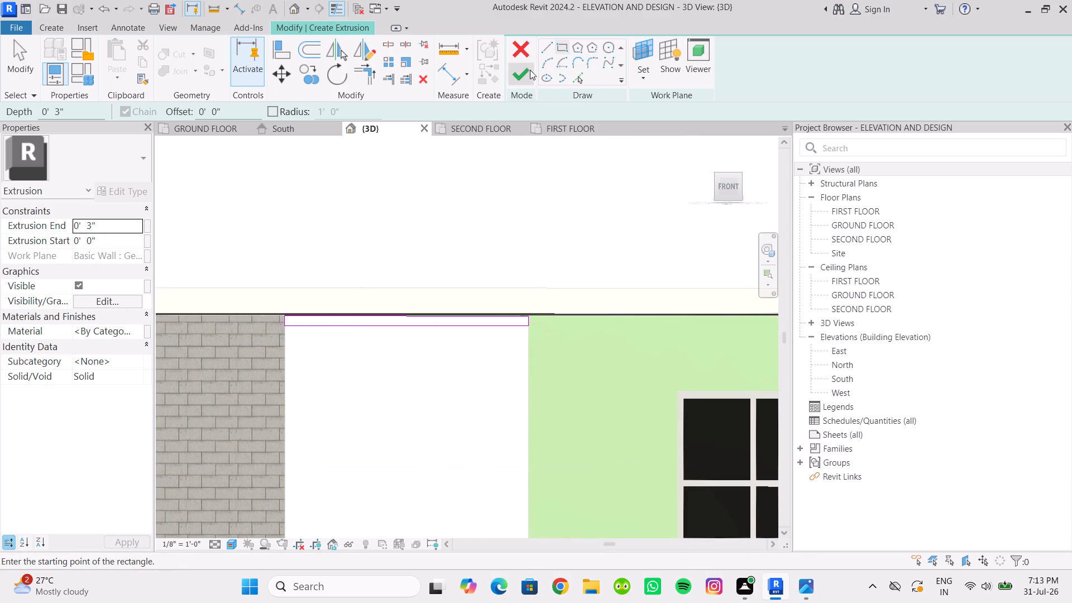
left_click(530, 70)
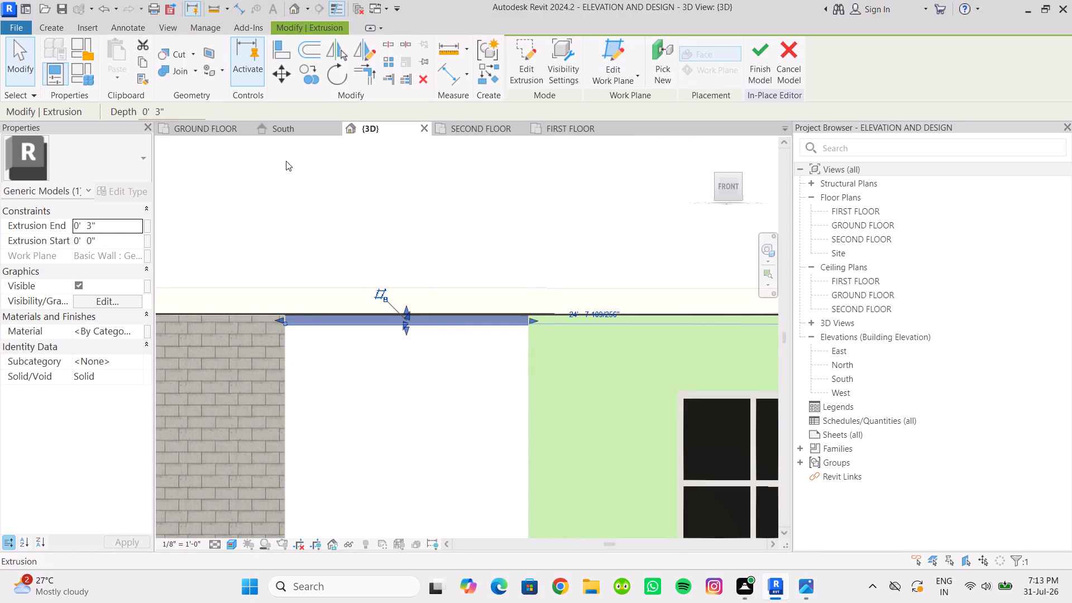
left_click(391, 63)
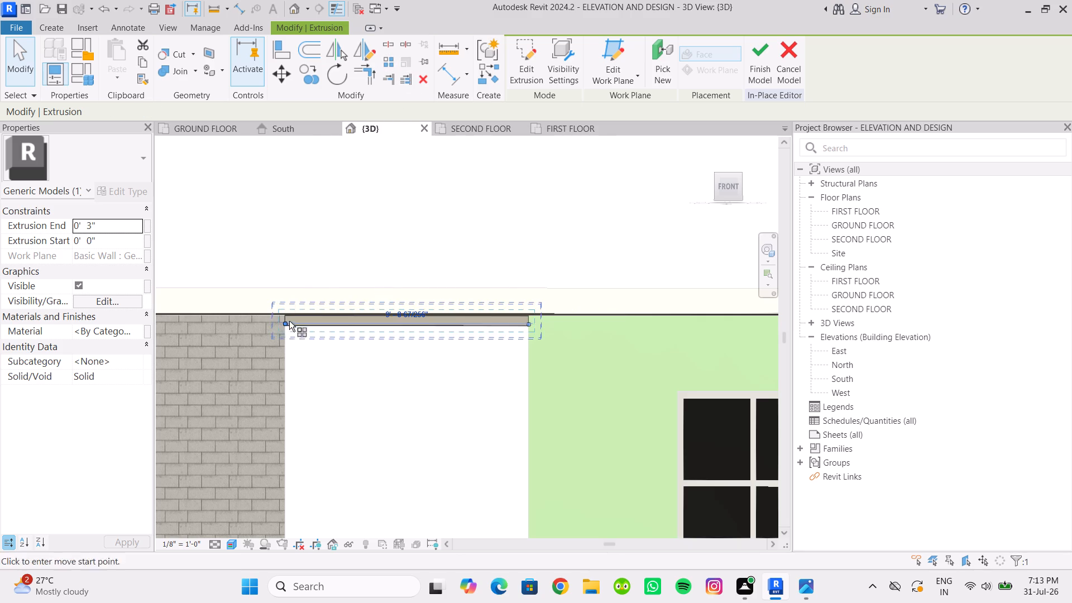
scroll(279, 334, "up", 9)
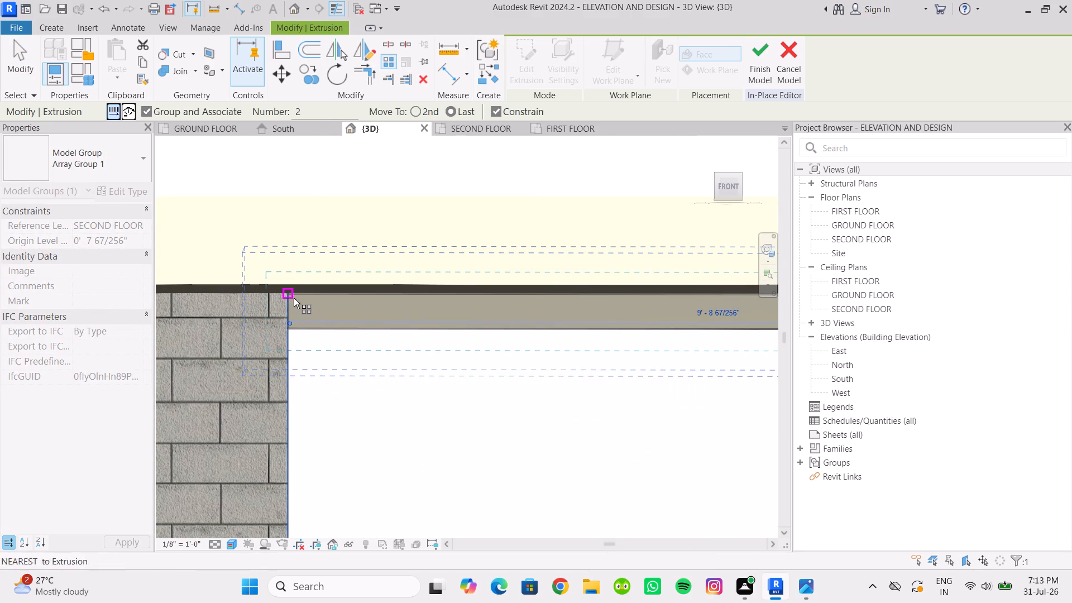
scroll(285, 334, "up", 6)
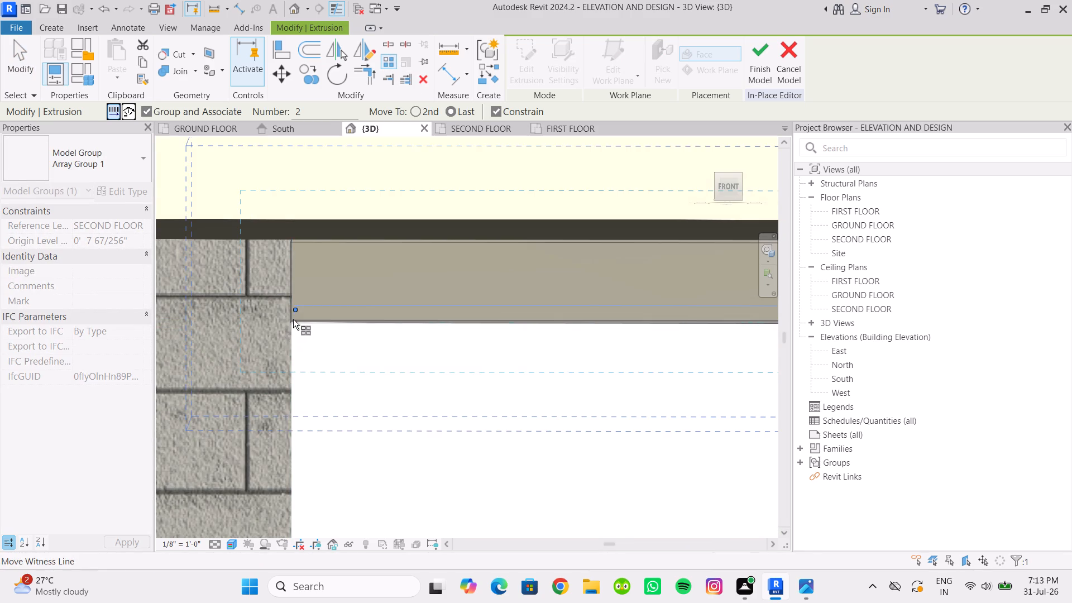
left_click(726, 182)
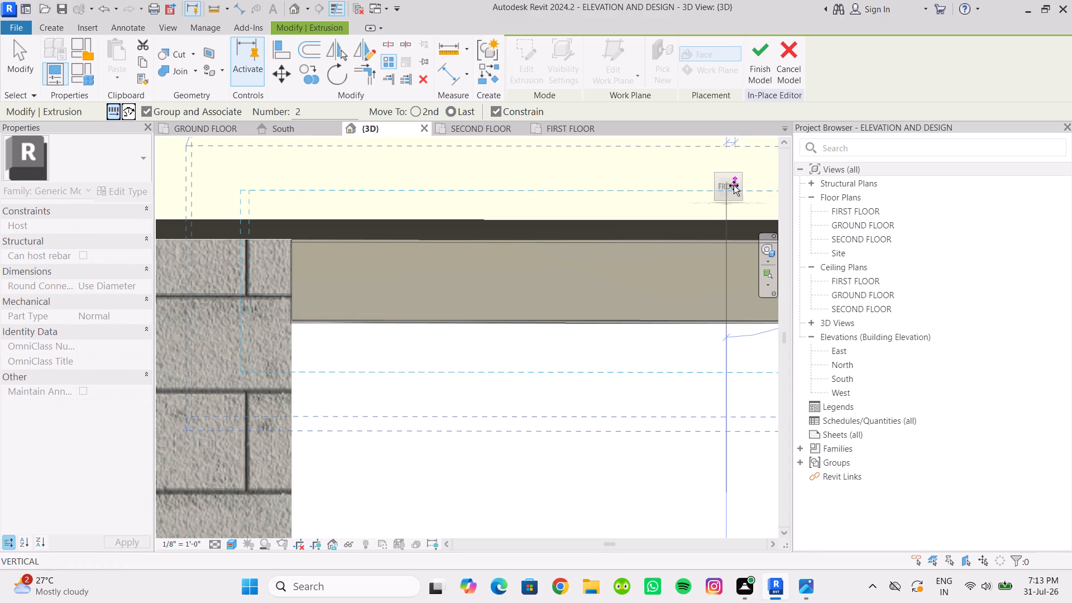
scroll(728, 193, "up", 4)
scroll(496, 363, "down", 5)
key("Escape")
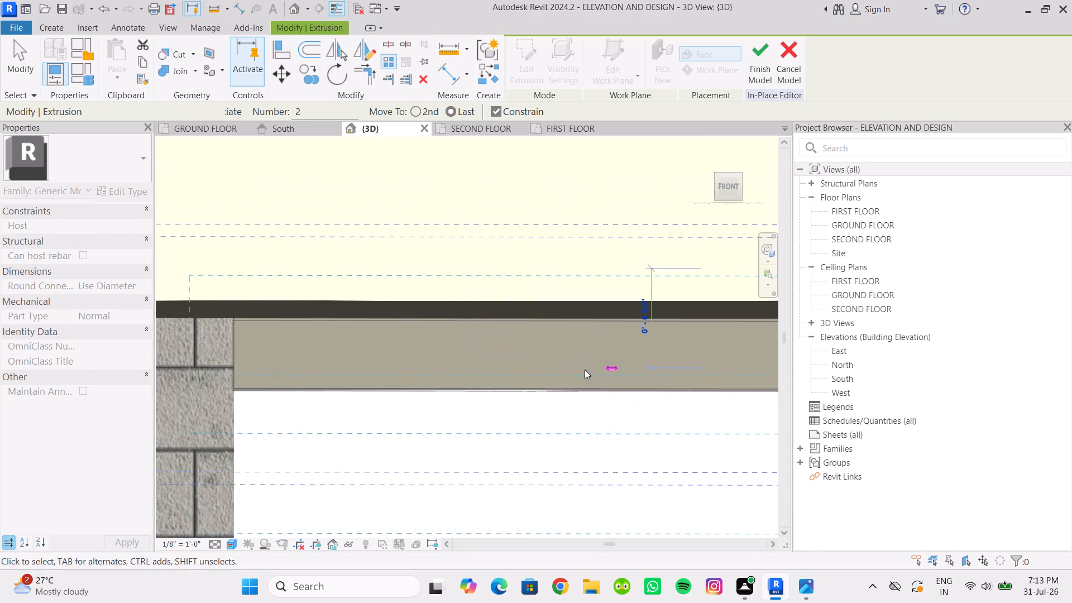
Array the strip vertically down the white wall as a grouped linear array, placing the last copy at the wall's base.
scroll(294, 309, "up", 14)
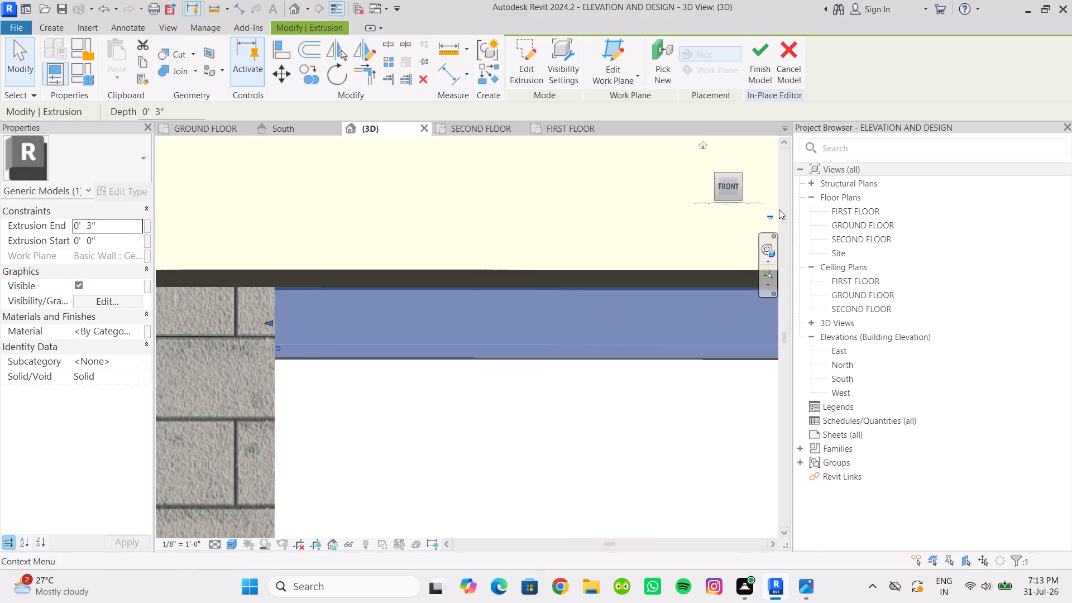
left_click(725, 186)
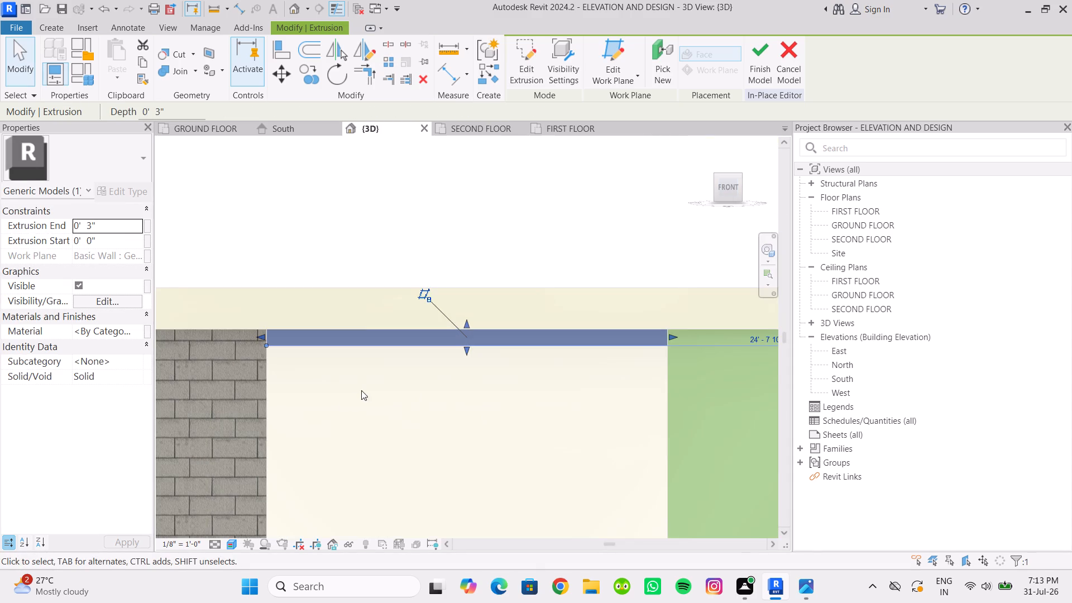
scroll(222, 352, "up", 11)
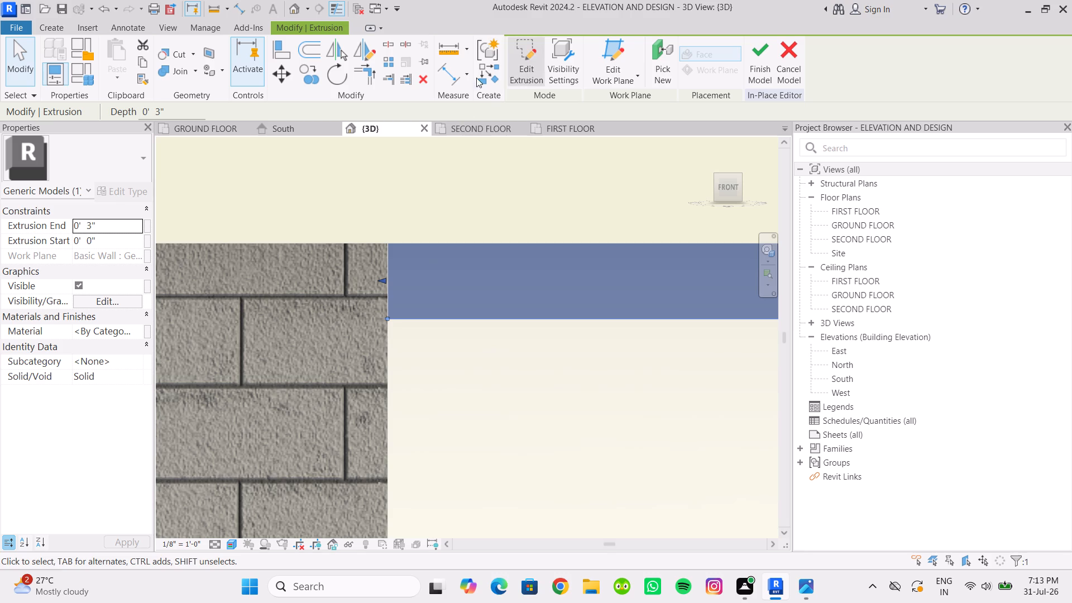
left_click(387, 61)
scroll(380, 333, "up", 3)
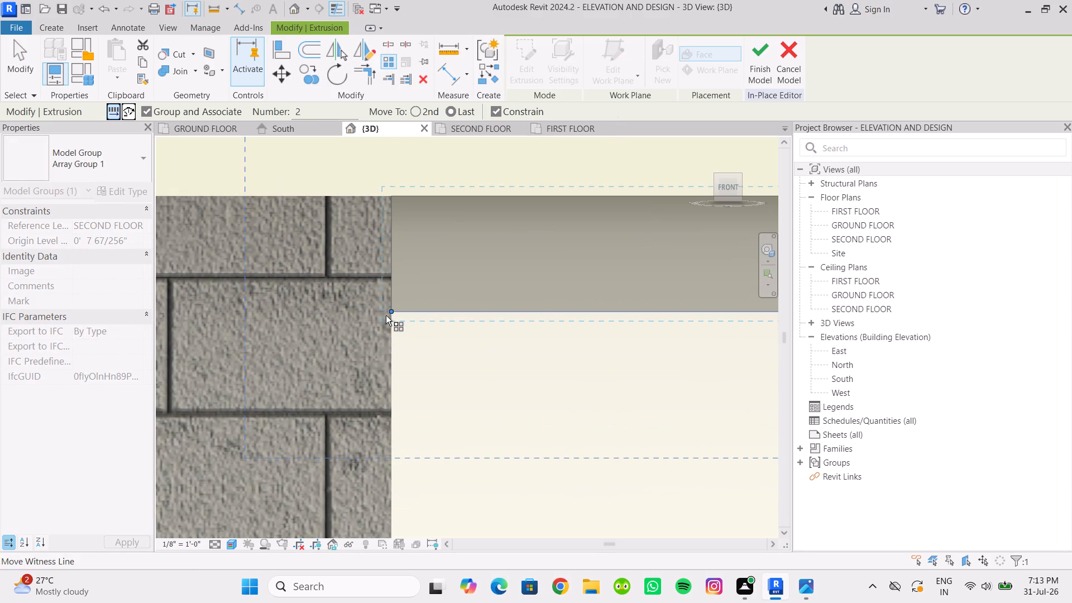
scroll(390, 308, "up", 10)
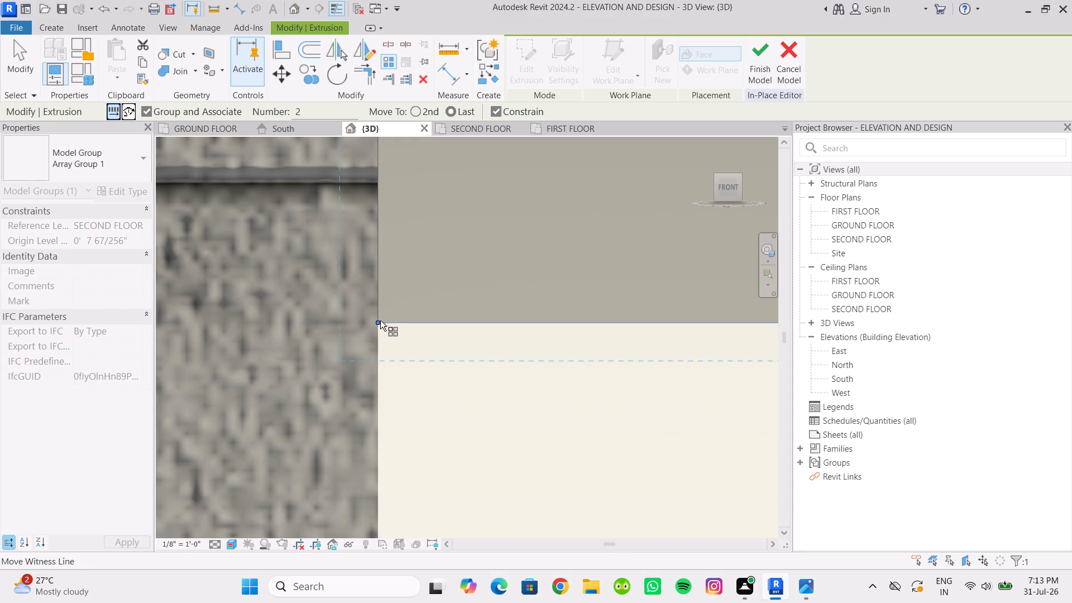
scroll(382, 317, "down", 7)
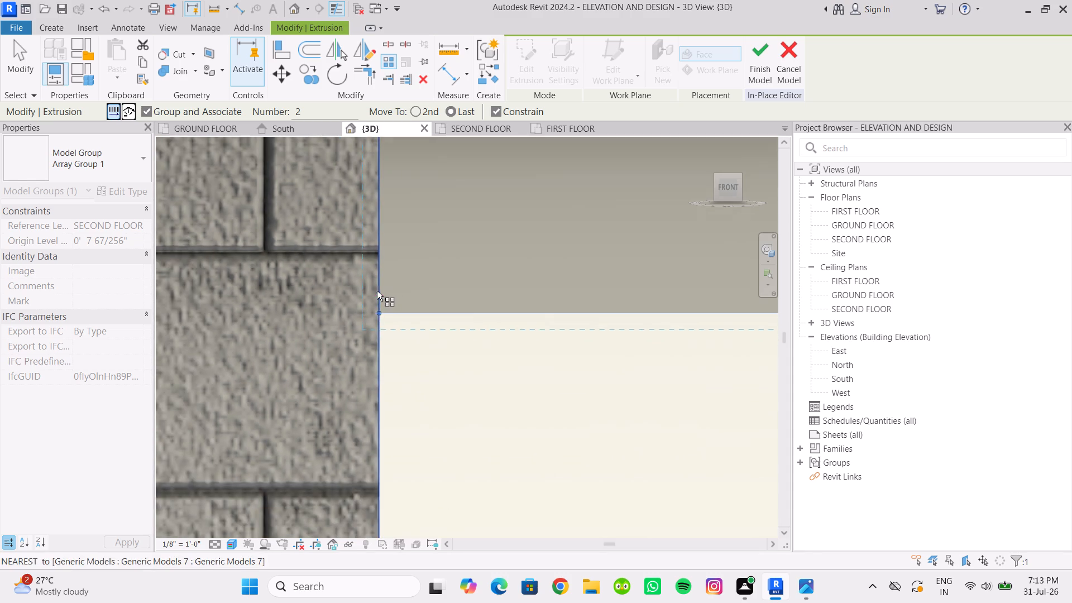
middle_click_drag(377, 291, 379, 310)
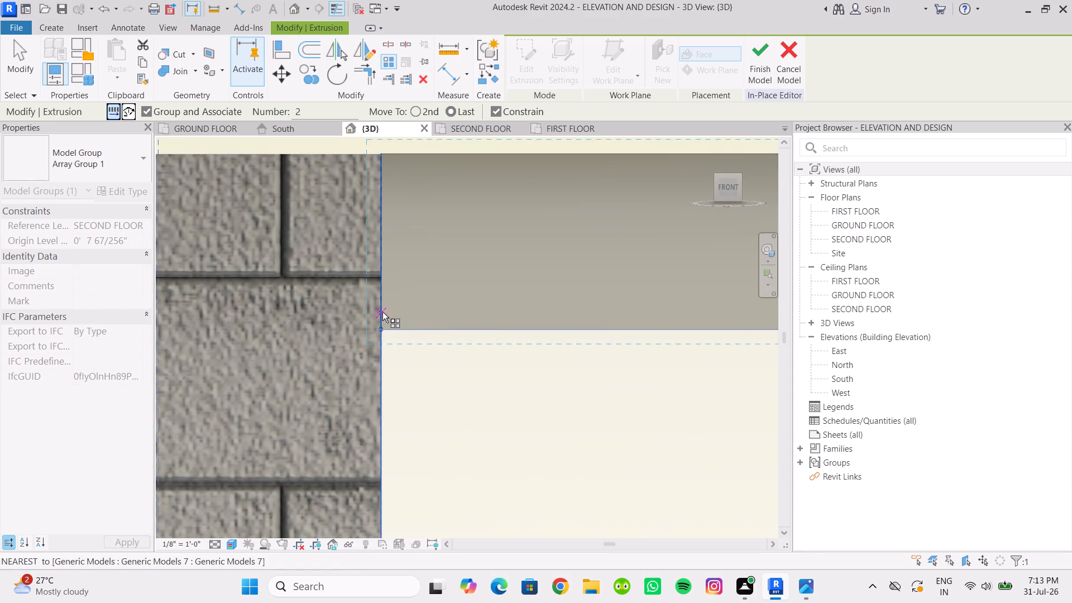
left_click(382, 317)
scroll(374, 387, "down", 6)
middle_click_drag(377, 410, 358, 257)
scroll(350, 351, "down", 6)
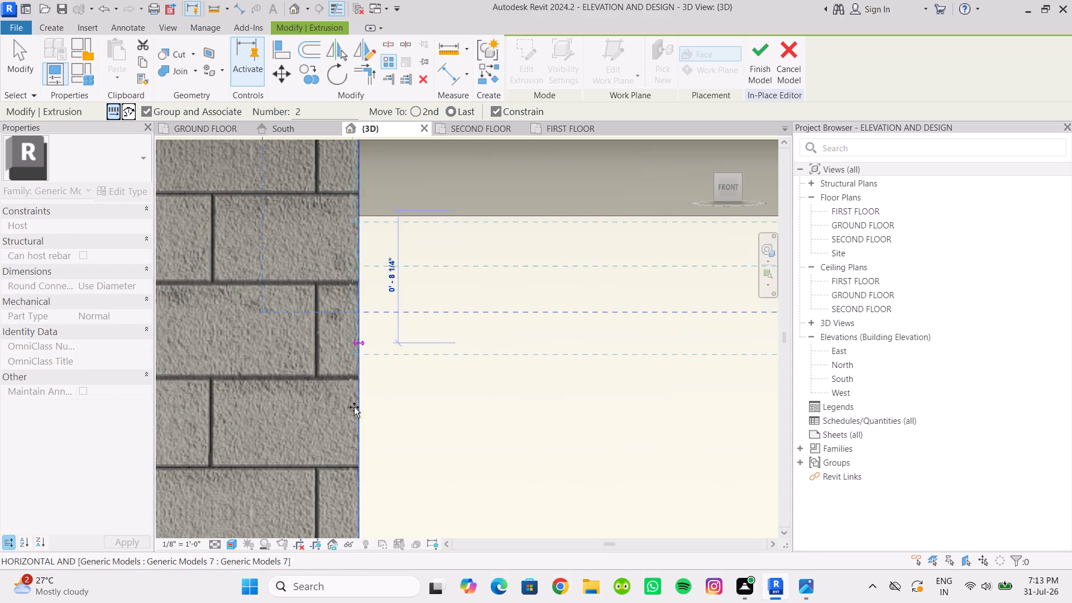
middle_click_drag(356, 431, 340, 216)
scroll(341, 343, "down", 15)
middle_click_drag(370, 445, 361, 299)
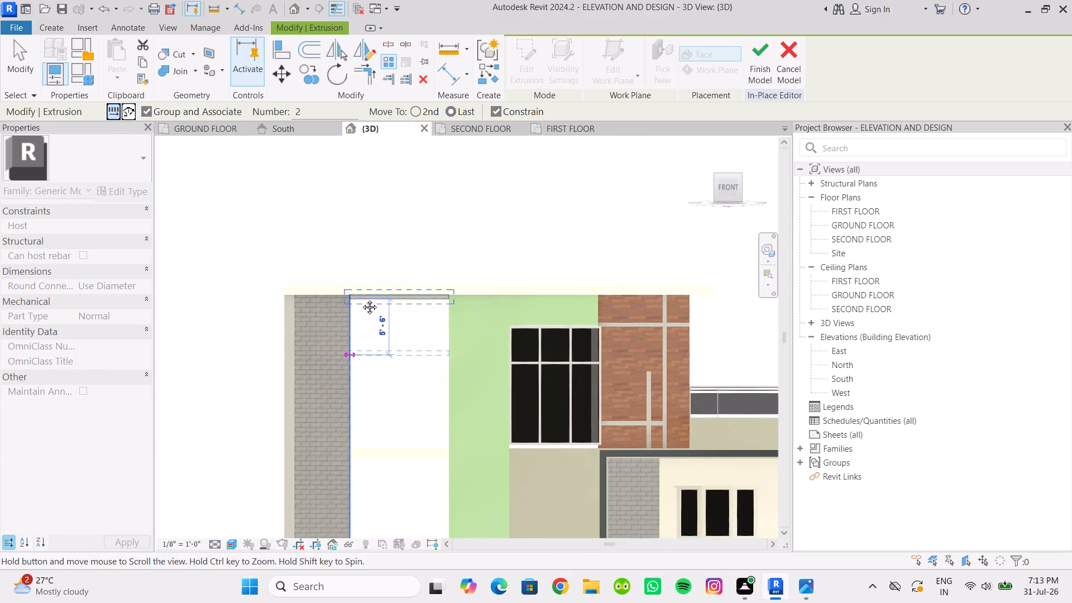
middle_click_drag(361, 299, 359, 242)
scroll(345, 413, "up", 11)
middle_click_drag(355, 470, 352, 399)
scroll(352, 452, "up", 1)
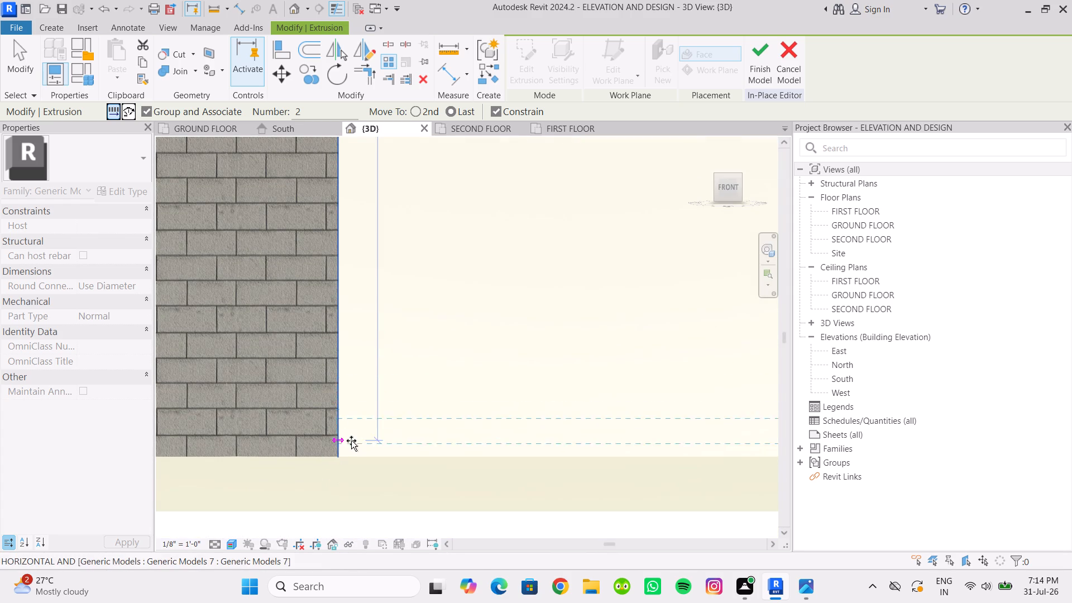
left_click(343, 452)
scroll(356, 374, "down", 5)
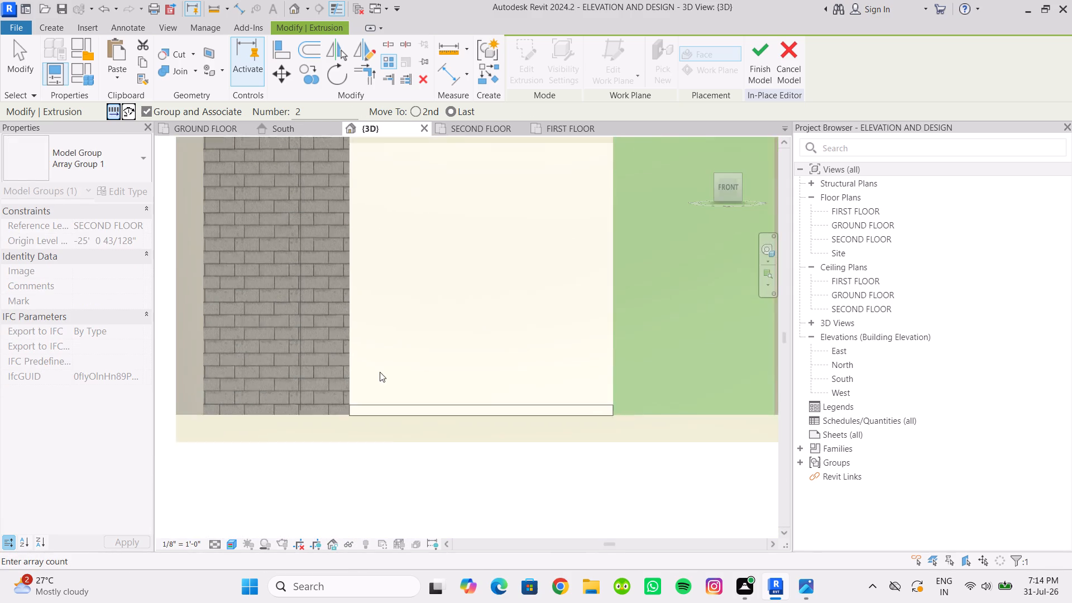
scroll(380, 372, "down", 5)
middle_click_drag(400, 339, 419, 408)
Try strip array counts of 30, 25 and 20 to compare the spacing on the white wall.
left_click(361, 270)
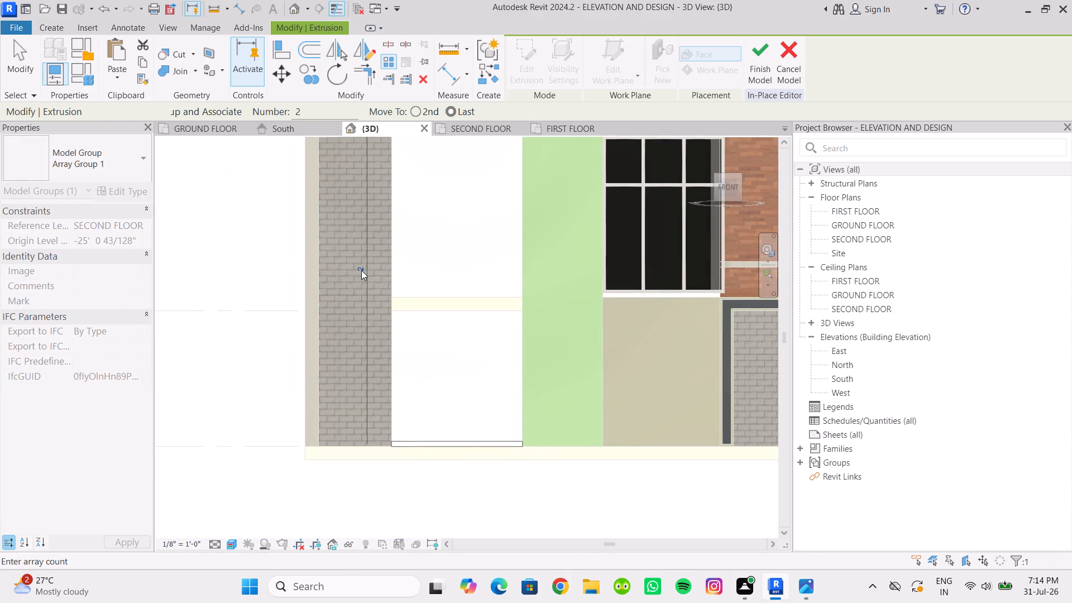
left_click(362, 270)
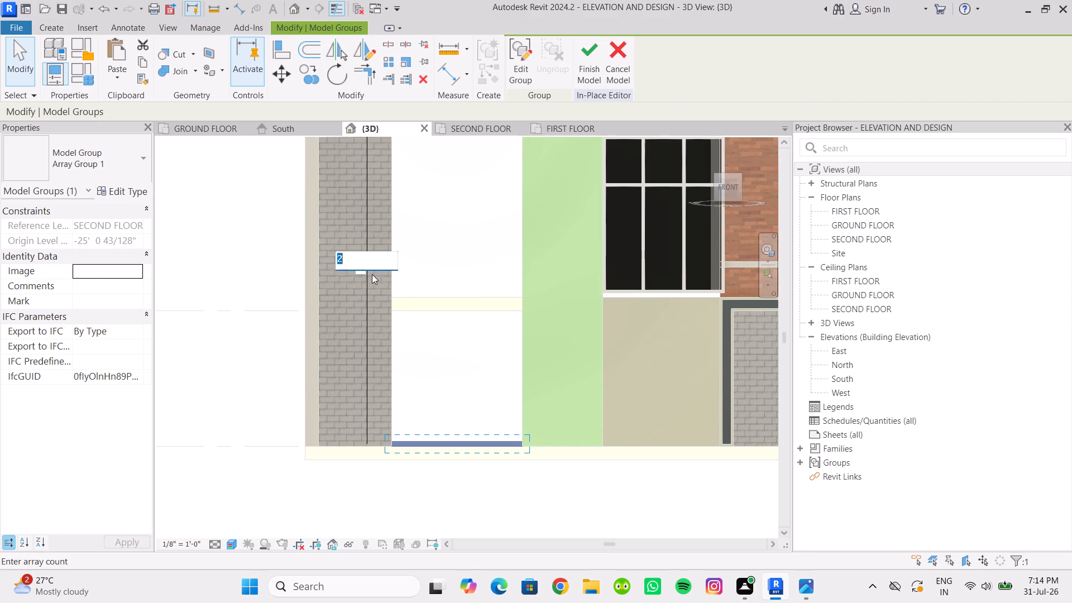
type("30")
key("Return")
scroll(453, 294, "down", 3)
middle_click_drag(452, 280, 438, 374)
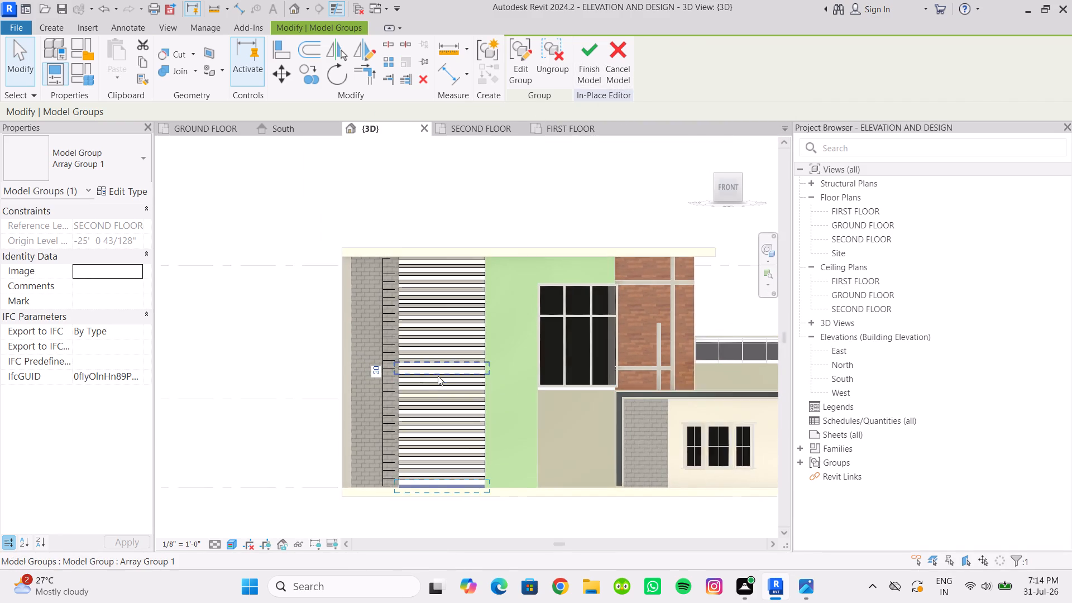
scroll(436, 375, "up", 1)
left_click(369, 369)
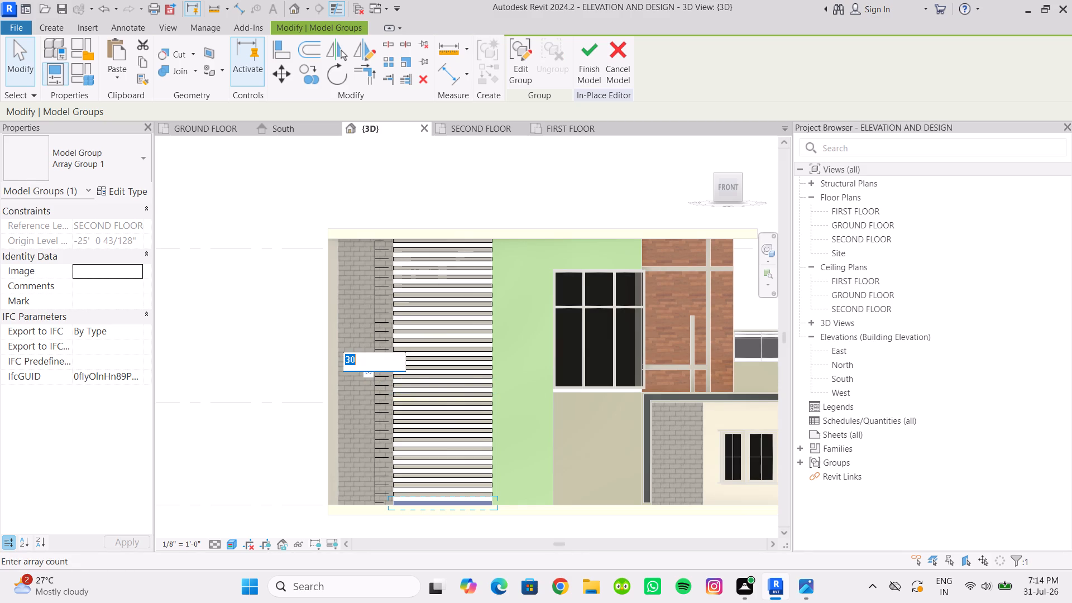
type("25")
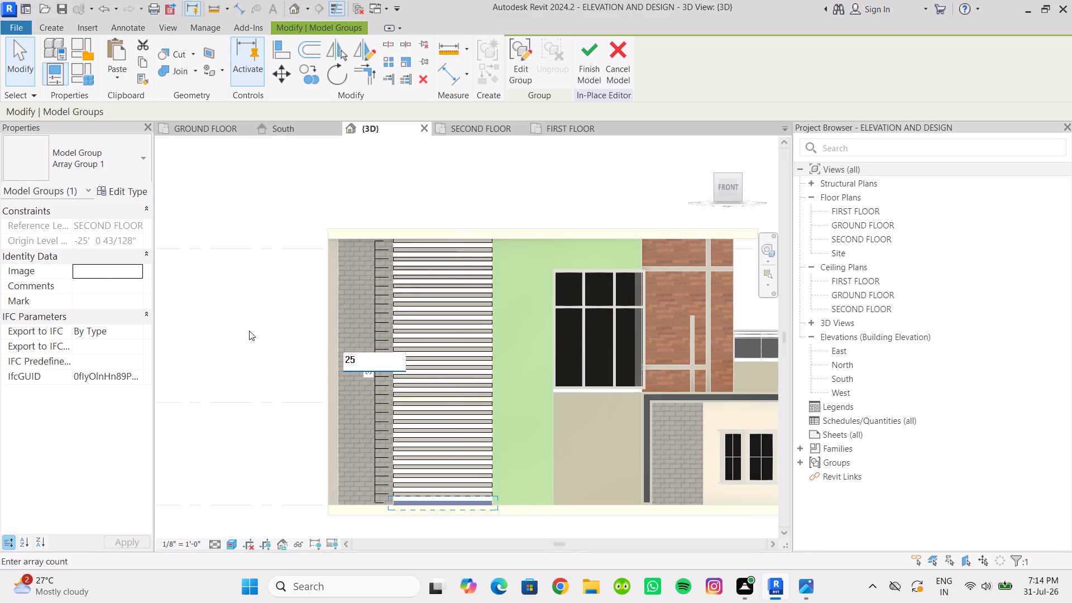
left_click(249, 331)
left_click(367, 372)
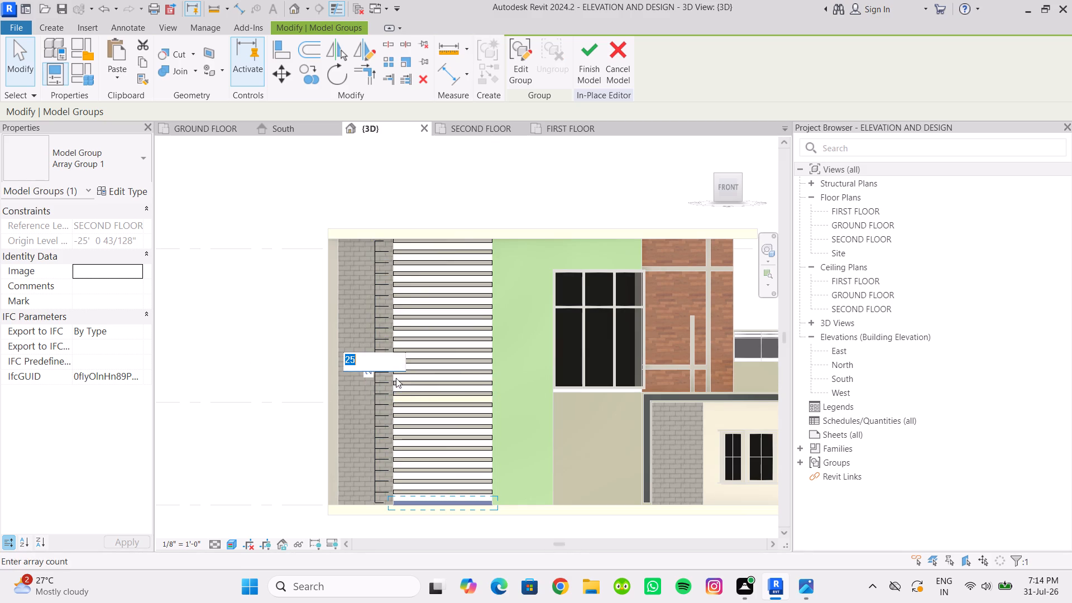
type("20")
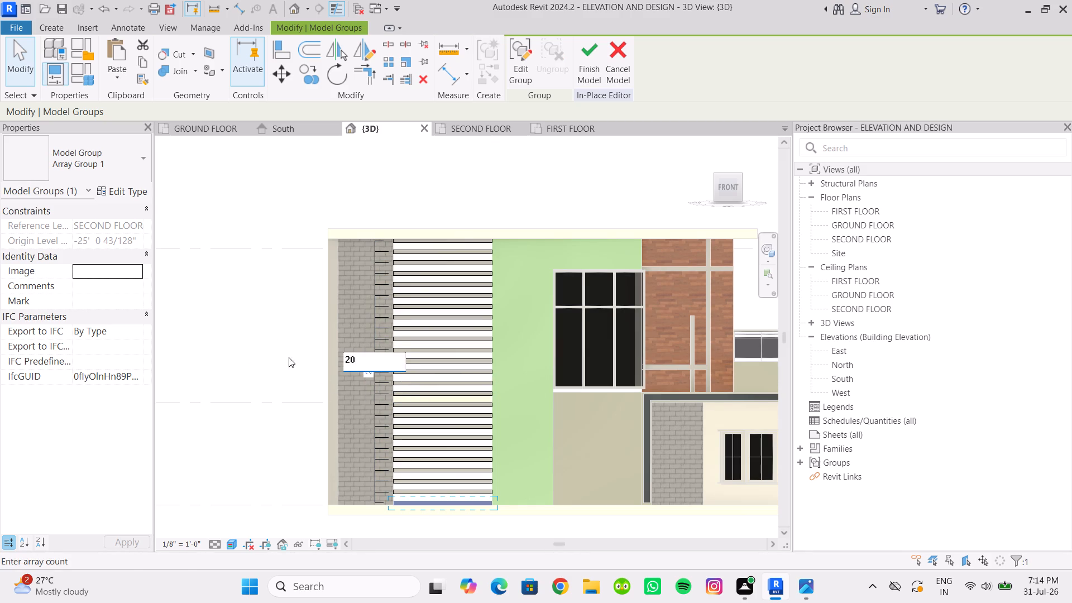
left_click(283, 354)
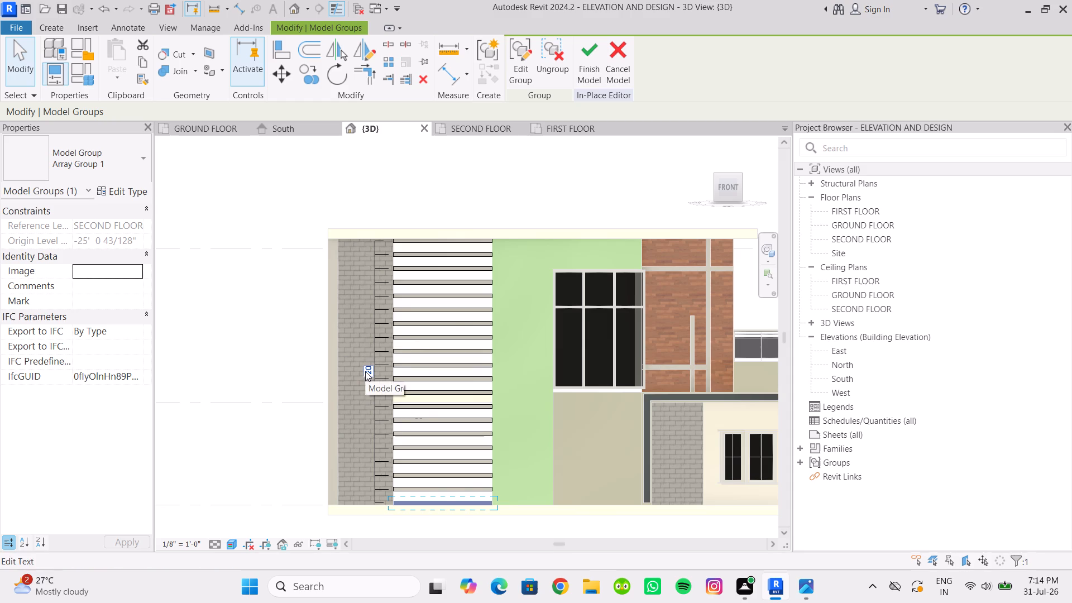
Set the strip array count to 22 and finish the in-place model.
left_click(365, 371)
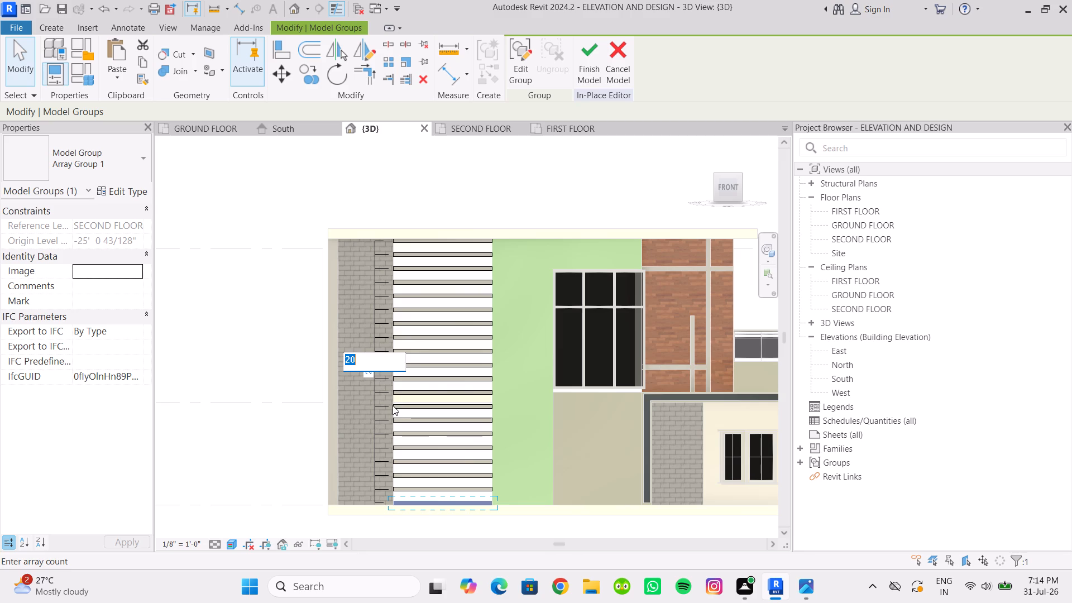
type("22")
left_click(276, 319)
scroll(313, 359, "down", 3)
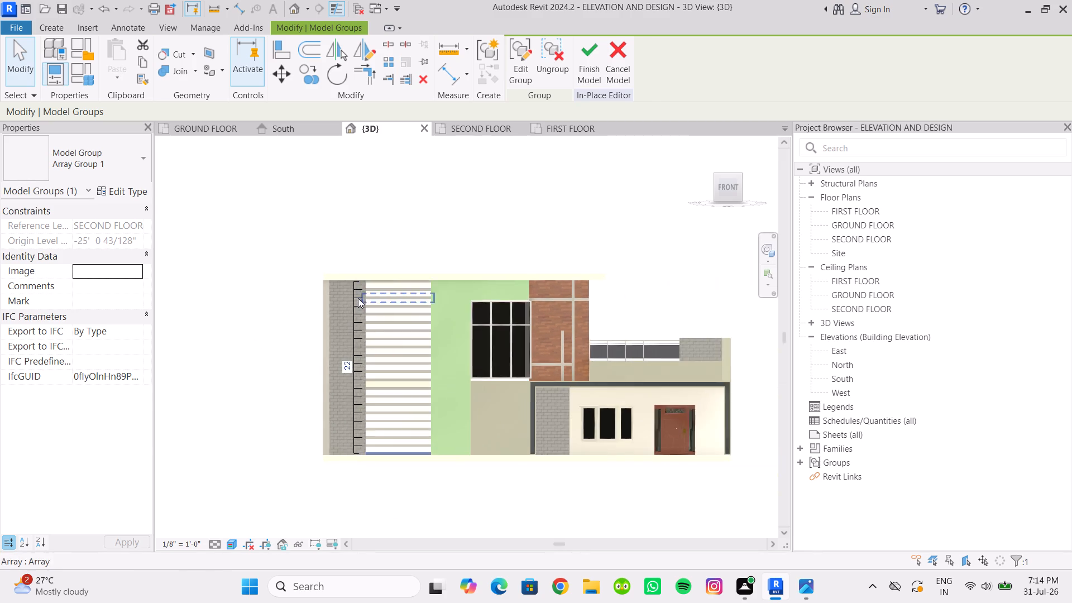
scroll(293, 306, "down", 2)
scroll(329, 367, "up", 5)
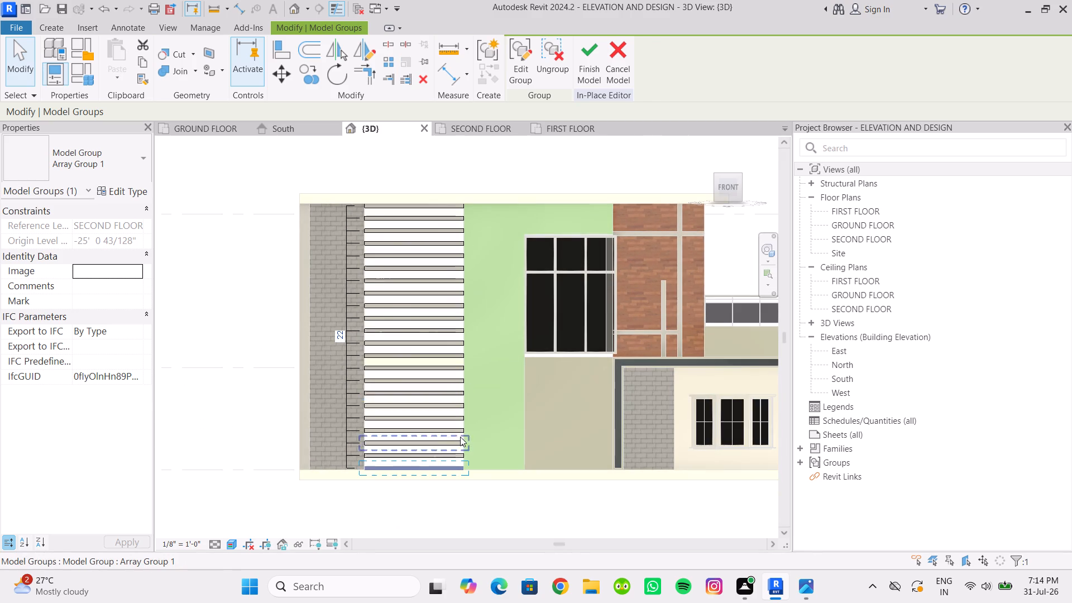
left_click(591, 53)
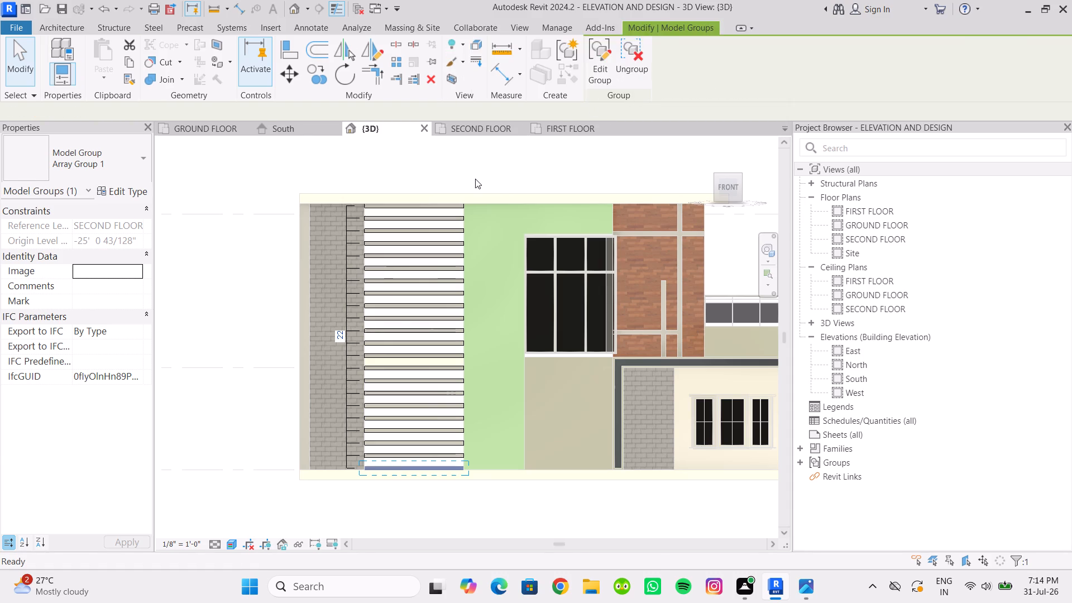
Reopen the in-place generic model of the horizontal strips on the white wall for editing.
scroll(386, 248, "up", 2)
middle_click_drag(385, 250, 382, 251)
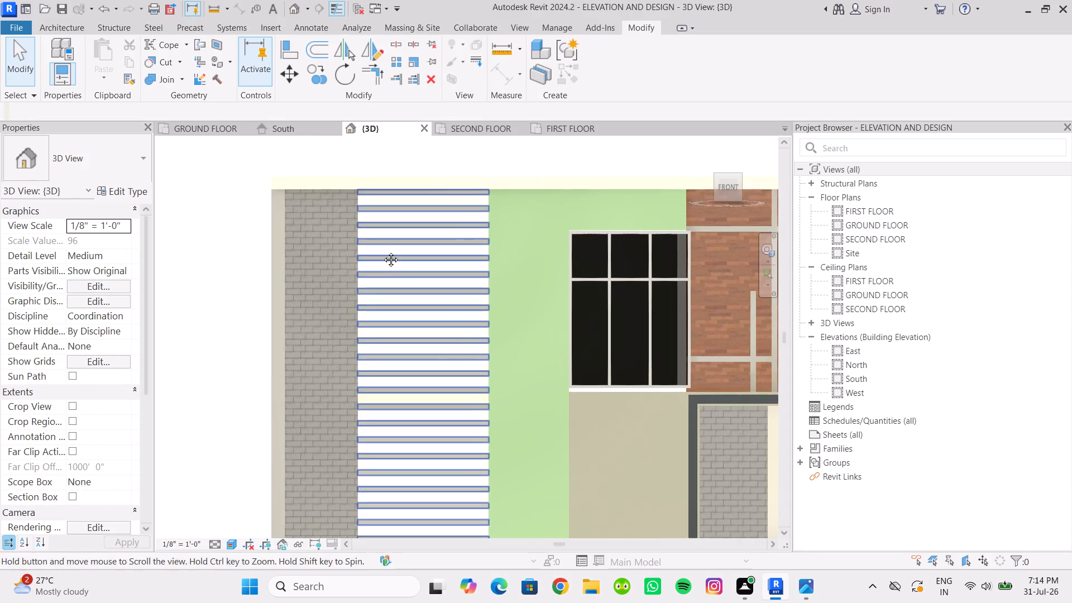
middle_click_drag(382, 251, 372, 257)
left_click(375, 251)
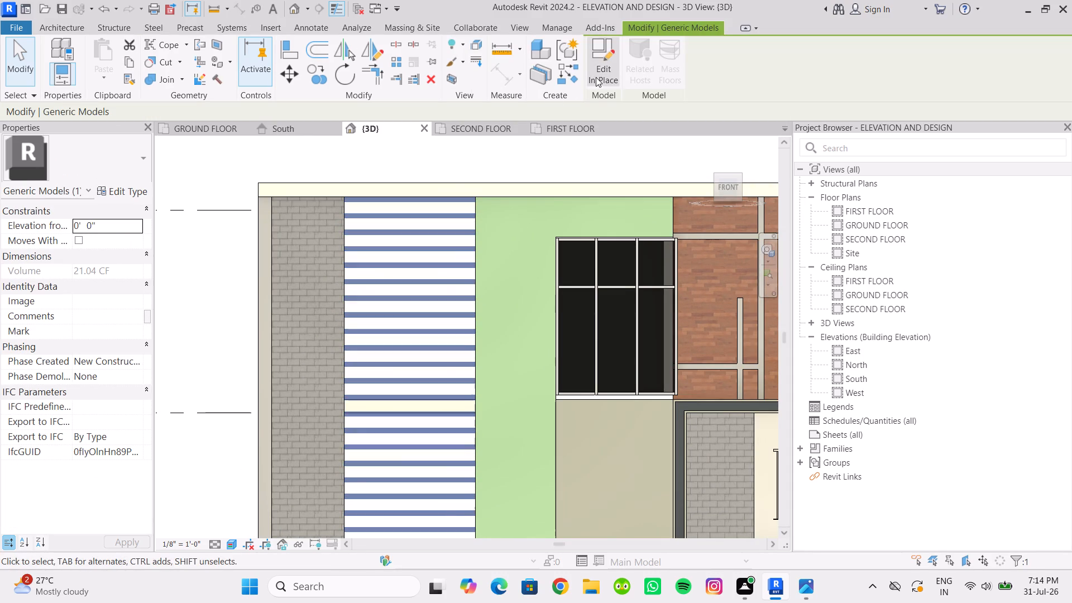
left_click(596, 77)
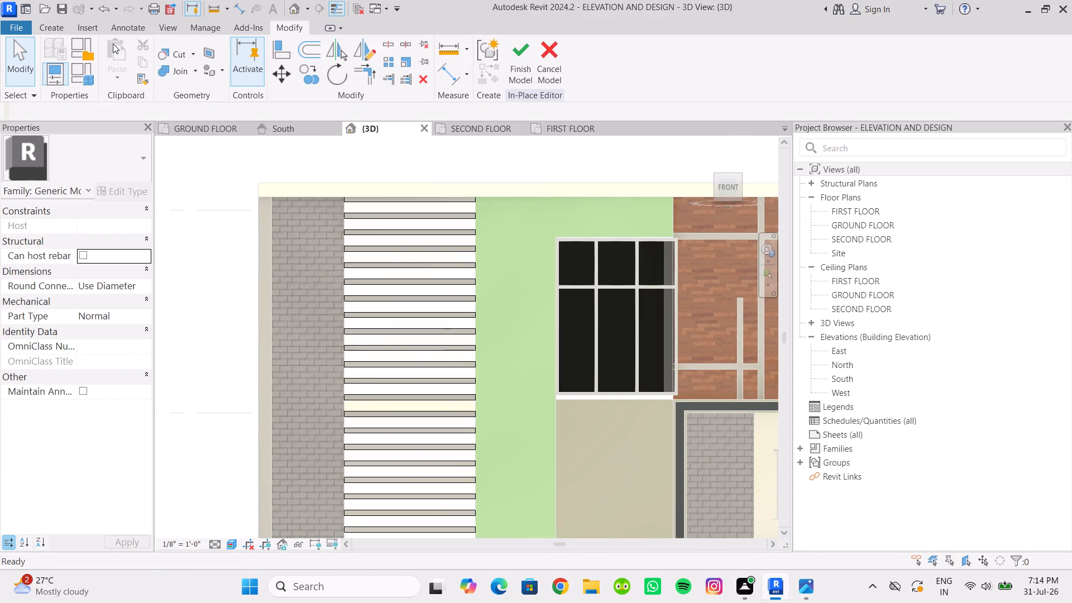
Extrude a vertical bar about 7" wide and 25'-7 1/2" high, 3" deep, across the strips from the topmost to the lowest.
left_click(64, 30)
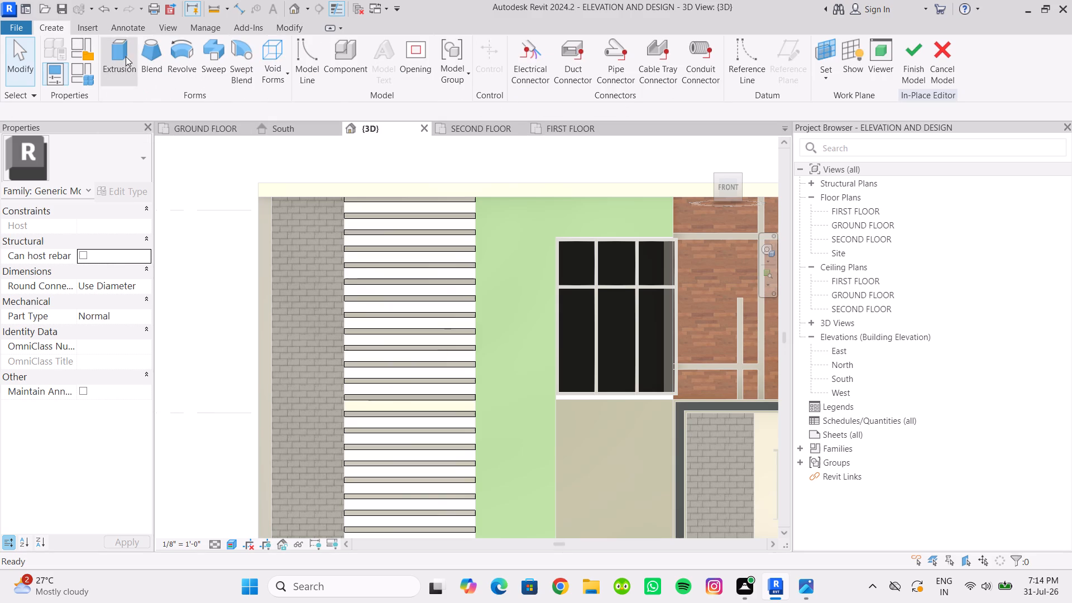
left_click(128, 56)
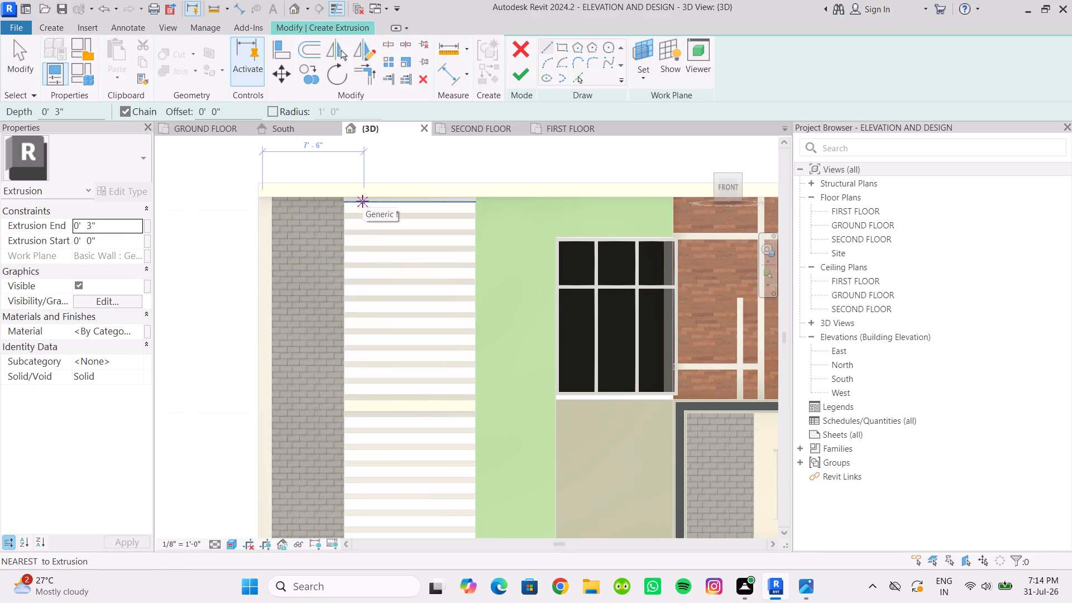
scroll(362, 201, "up", 4)
scroll(362, 201, "down", 2)
middle_click_drag(360, 202, 354, 134, "shift")
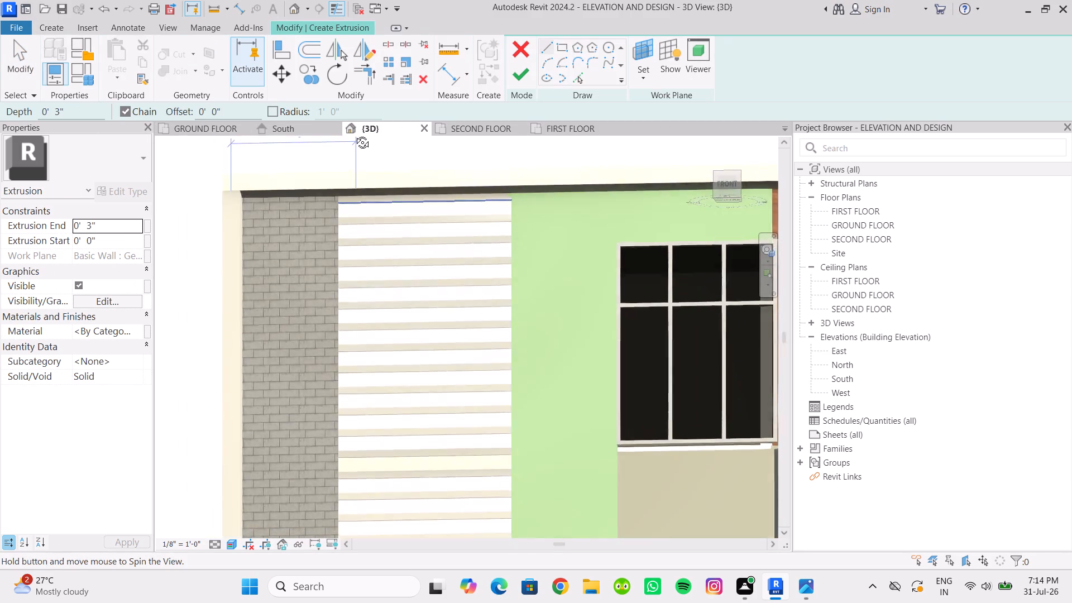
middle_click_drag(354, 134, 364, 107, "shift")
scroll(367, 197, "up", 4)
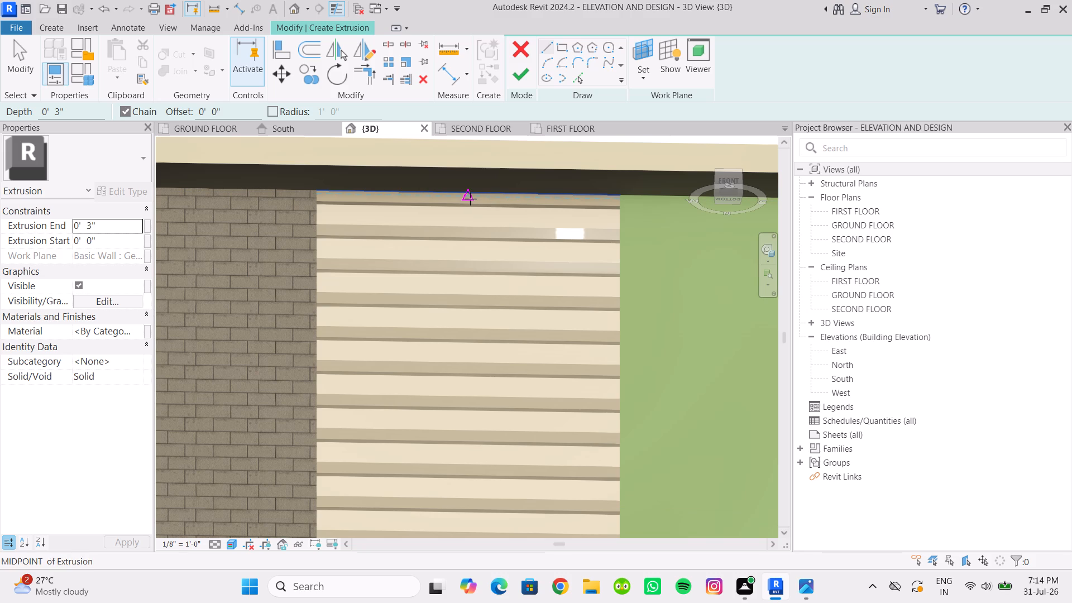
left_click(561, 41)
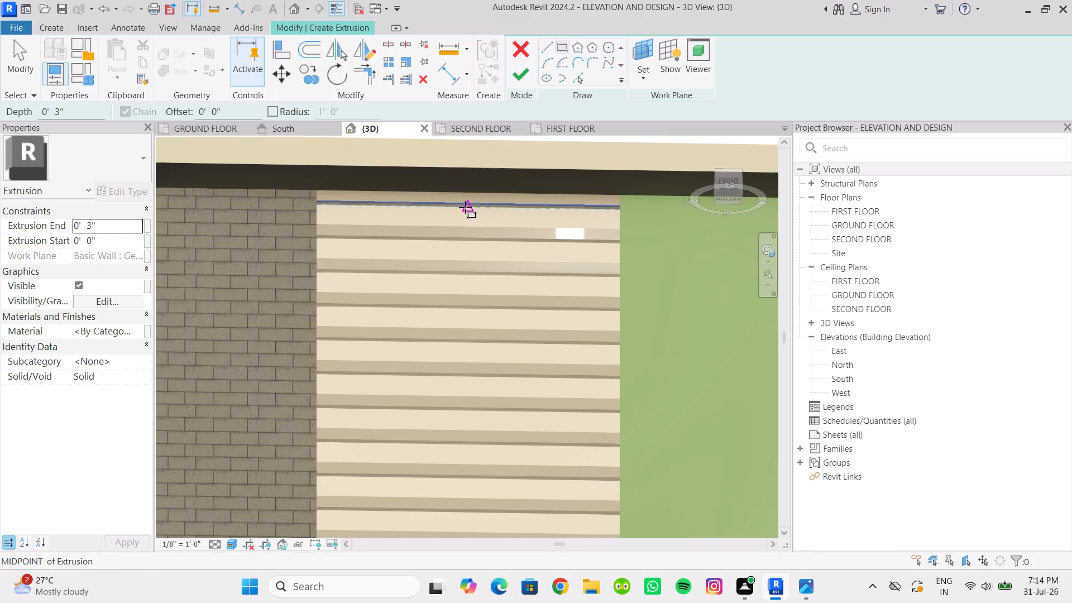
left_click(366, 202)
scroll(373, 314, "down", 9)
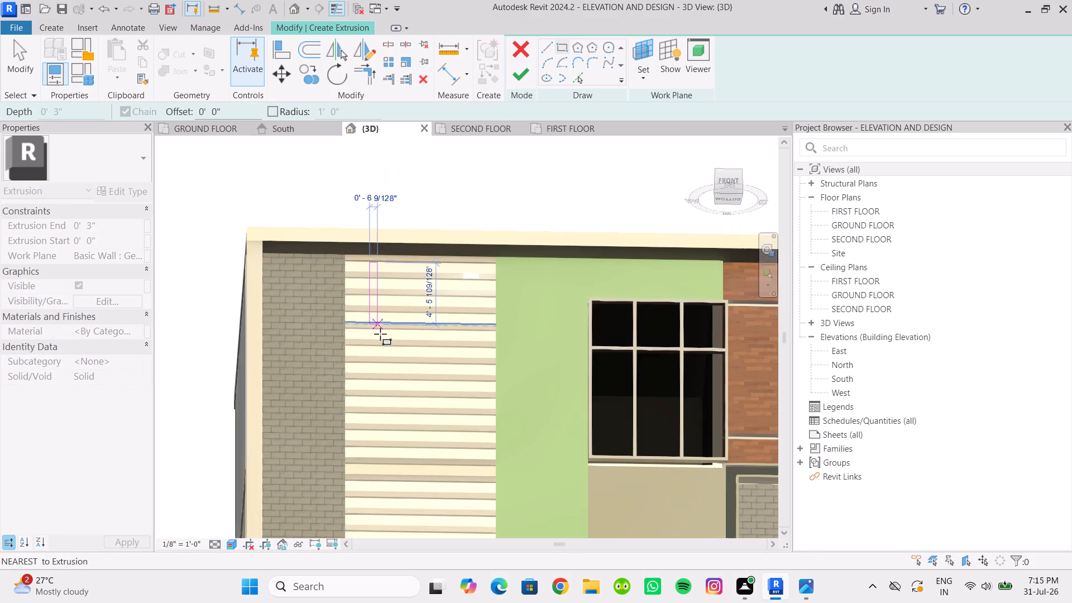
middle_click_drag(380, 335, 362, 259)
middle_click_drag(366, 329, 353, 458)
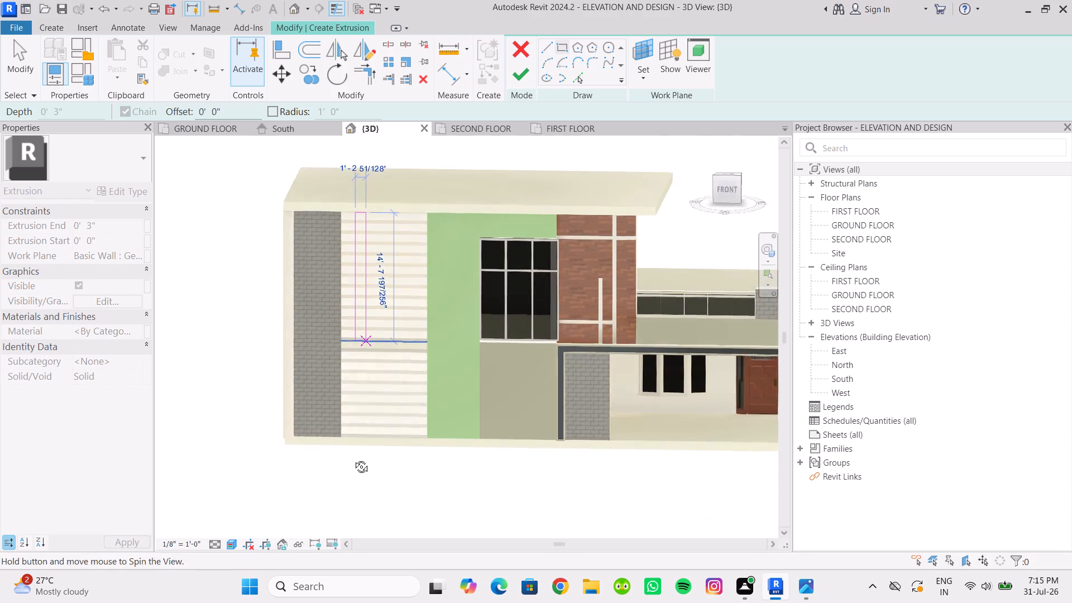
middle_click_drag(353, 458, 354, 458)
middle_click_drag(361, 448, 360, 511, "shift")
scroll(355, 446, "up", 11)
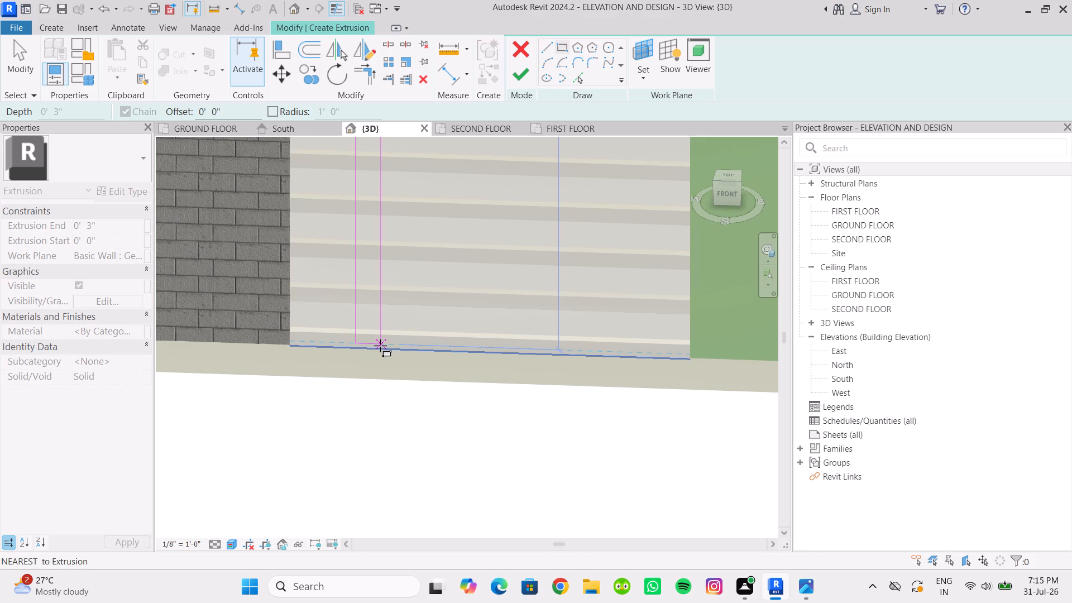
left_click(379, 346)
scroll(417, 364, "down", 13)
middle_click_drag(413, 389, 451, 363, "shift")
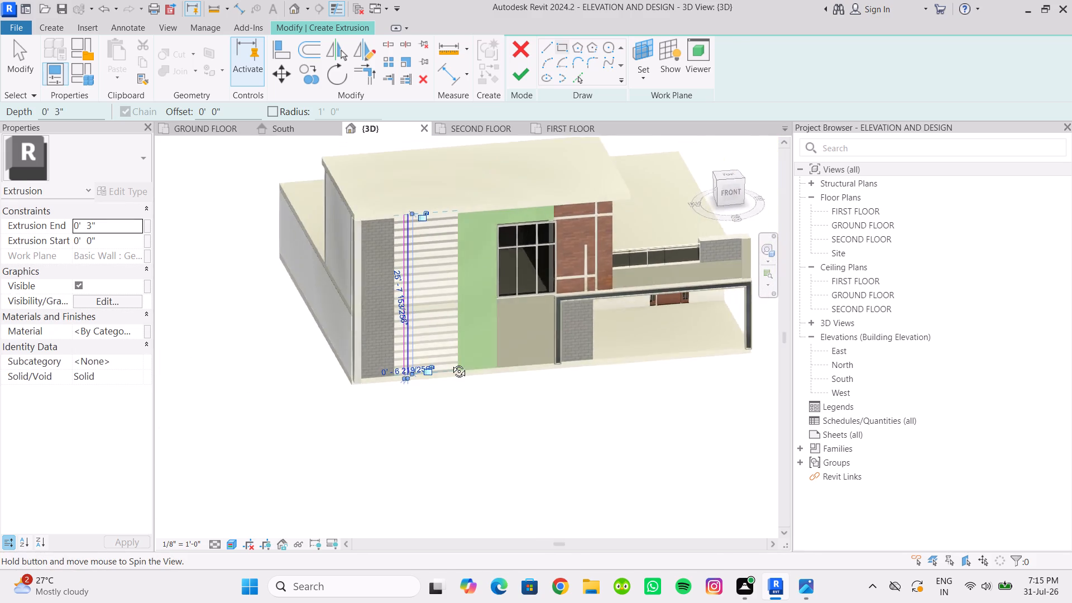
middle_click_drag(451, 363, 449, 331, "shift")
left_click(520, 76)
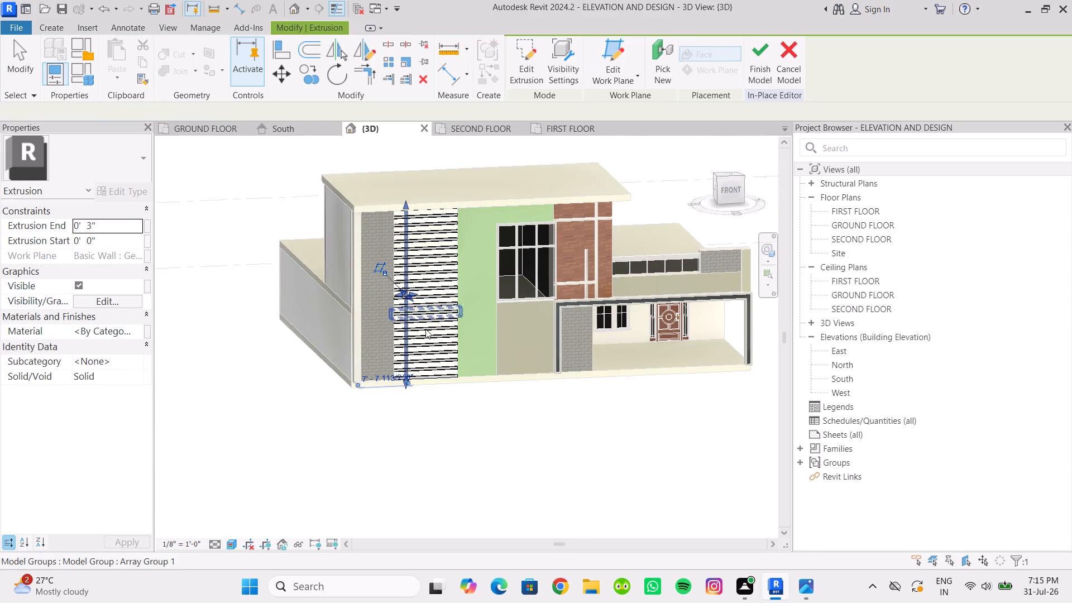
scroll(415, 348, "up", 3)
key("Escape")
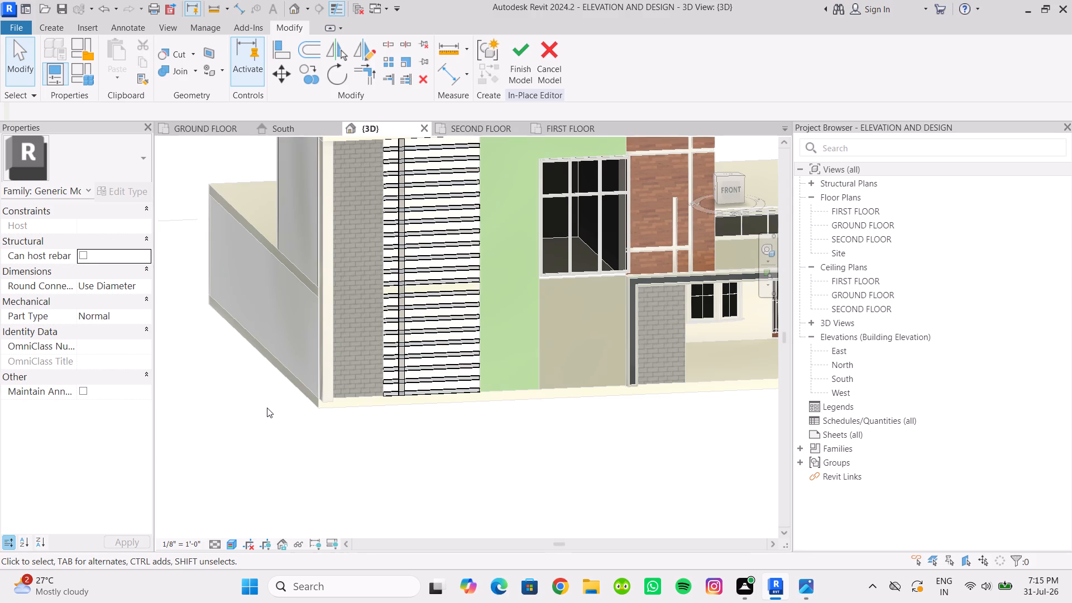
Set the extrusion end of the vertical bar across the strips to 4".
scroll(269, 411, "down", 3)
scroll(320, 456, "up", 3)
middle_click_drag(321, 456, 313, 348)
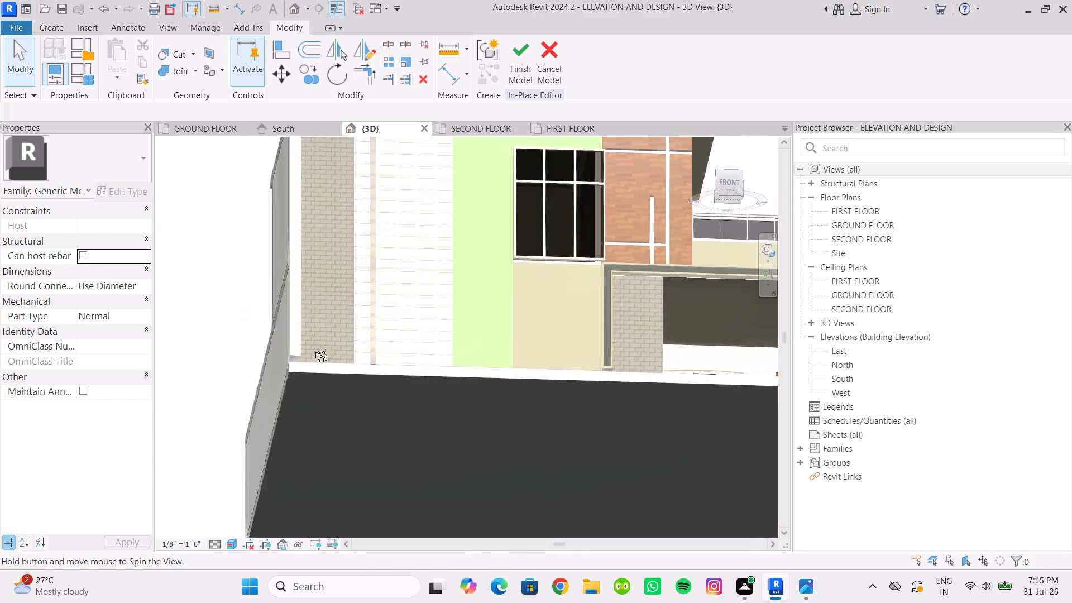
middle_click_drag(313, 348, 347, 421)
scroll(331, 453, "down", 2)
middle_click_drag(331, 453, 302, 538, "shift")
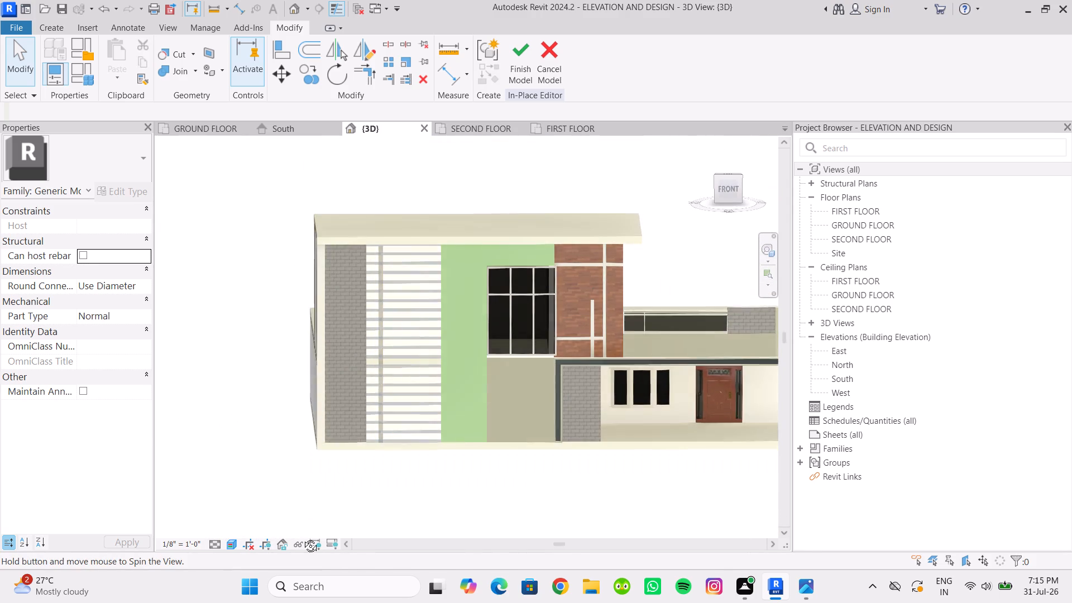
middle_click_drag(302, 538, 302, 538, "shift")
scroll(371, 387, "up", 4)
scroll(385, 264, "down", 4)
middle_click_drag(385, 266, 360, 312, "shift")
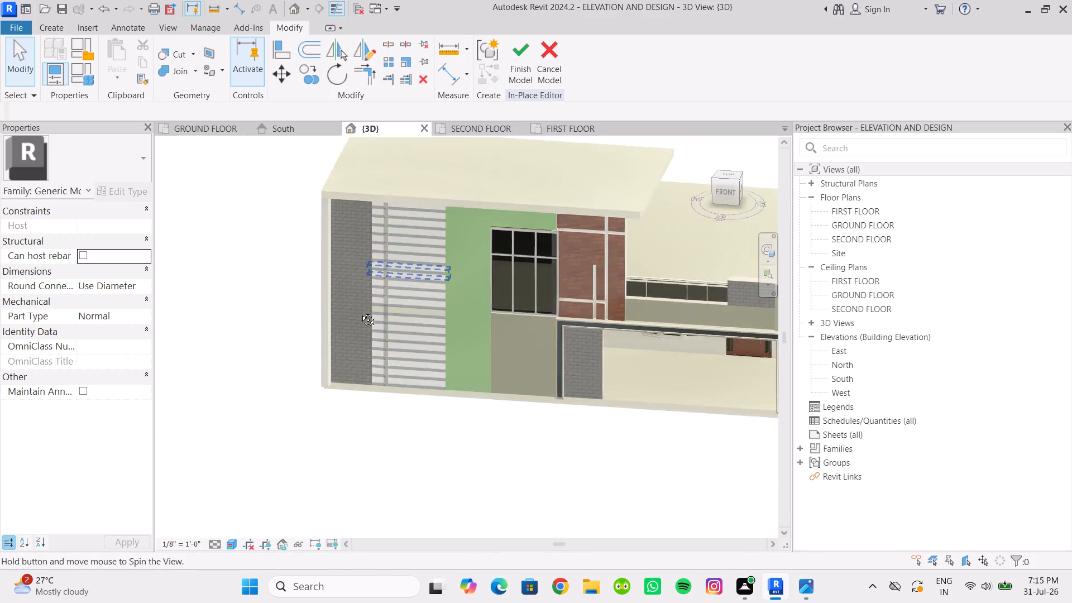
middle_click_drag(360, 312, 367, 305, "shift")
scroll(393, 243, "up", 7)
middle_click_drag(383, 274, 413, 483)
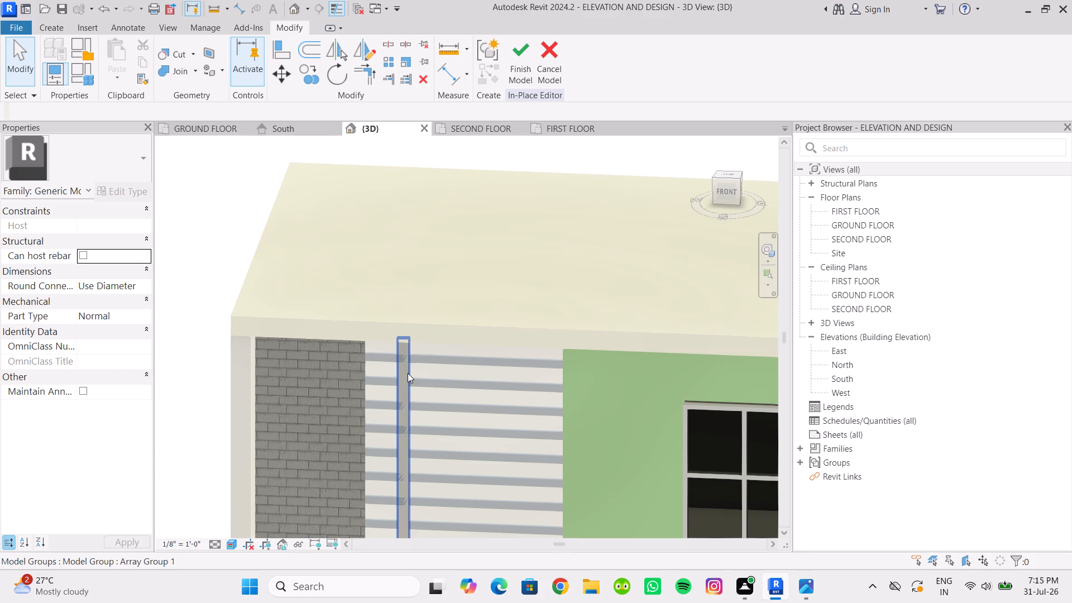
scroll(408, 385, "up", 4)
left_click(403, 363)
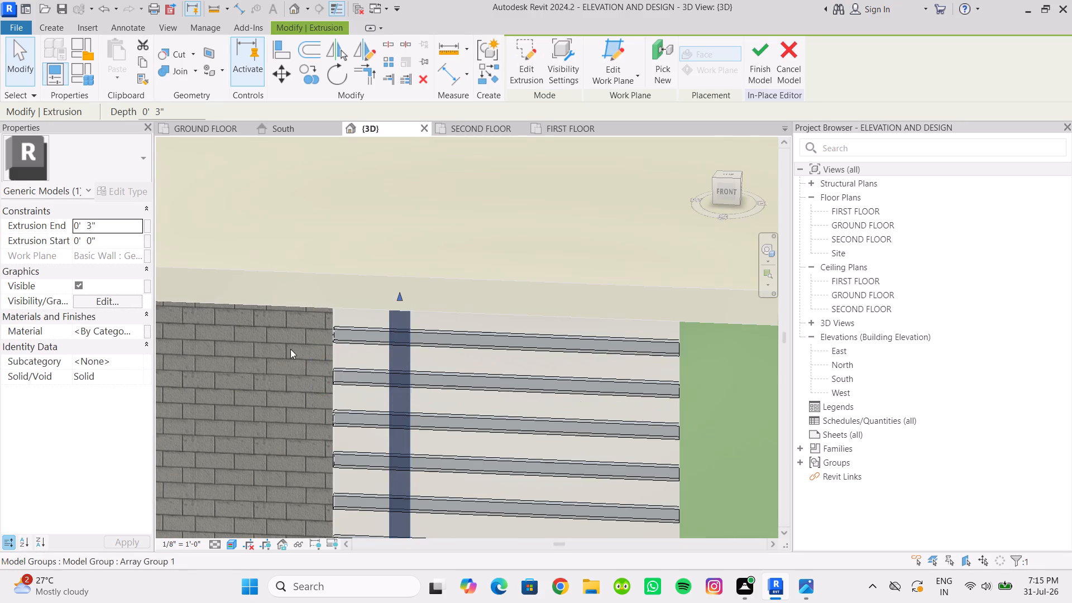
scroll(317, 342, "down", 2)
left_click(107, 226)
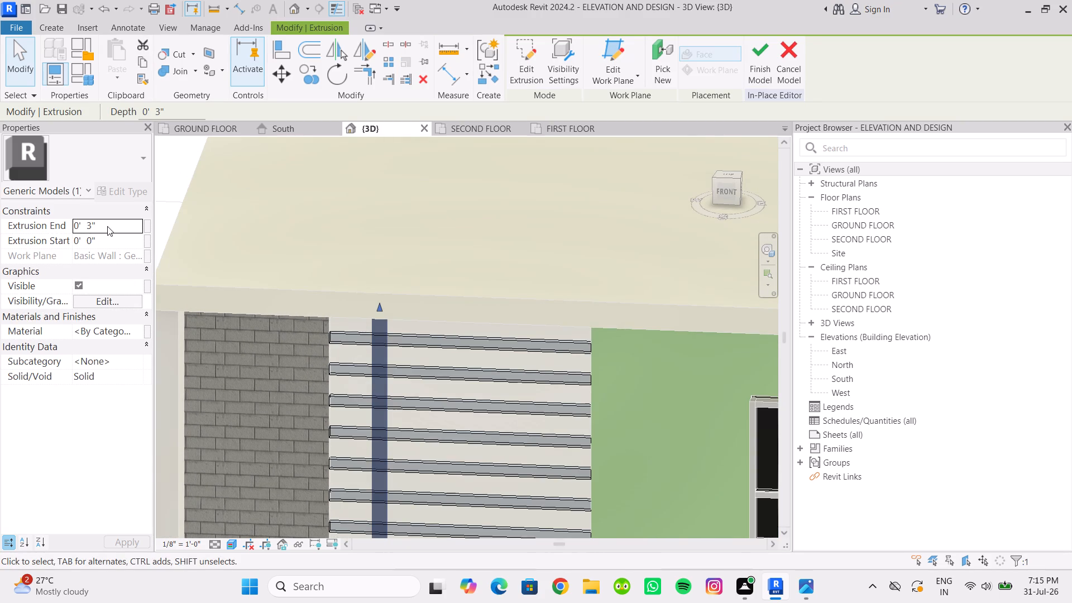
type("4\"")
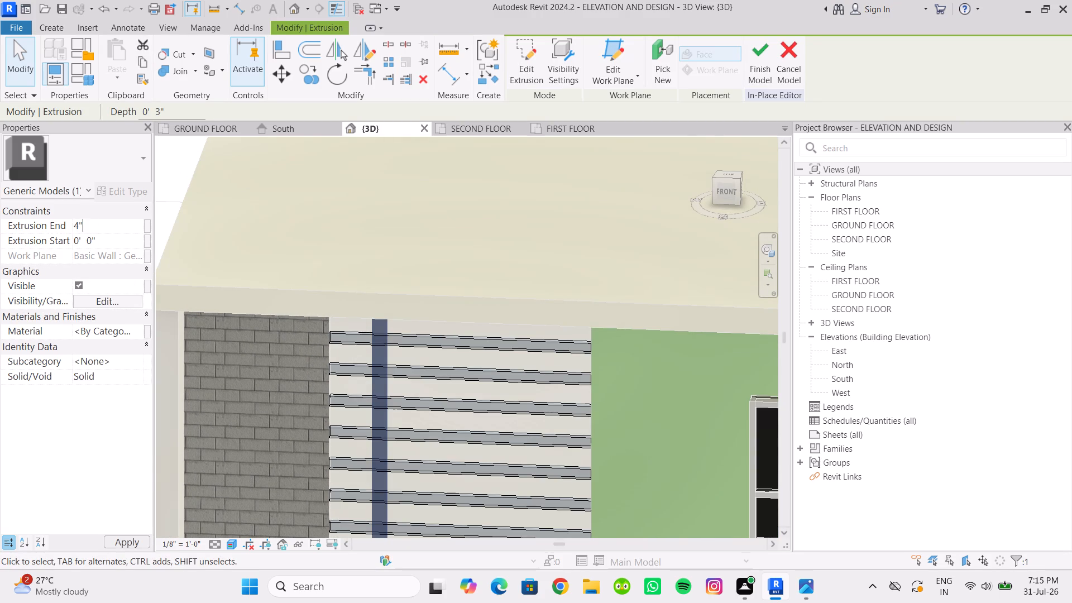
scroll(449, 281, "down", 4)
left_click(227, 389)
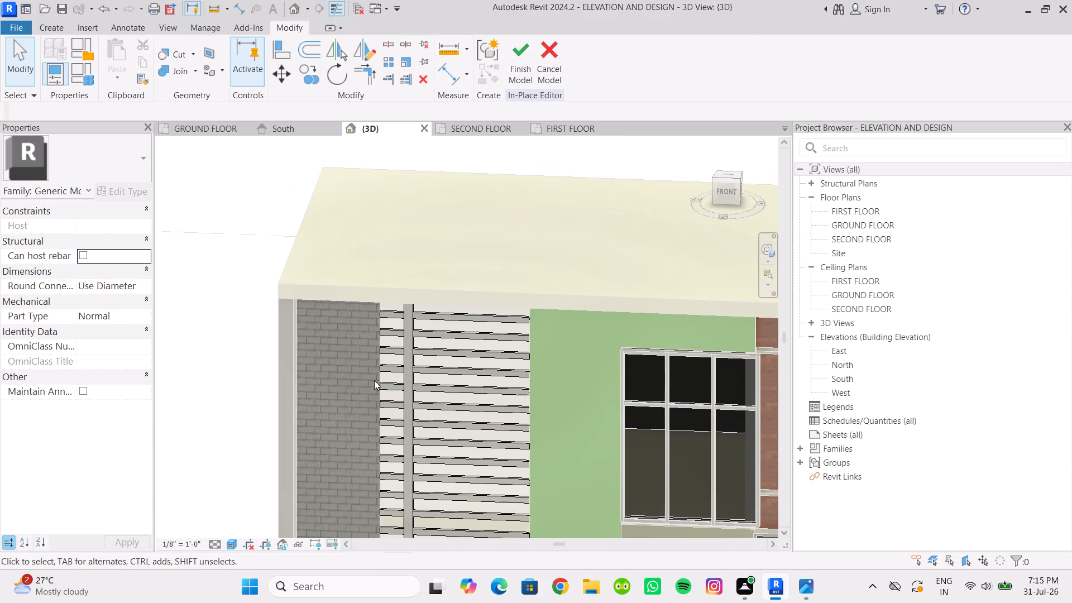
Select the vertical bar crossing the horizontal strips for arraying.
scroll(432, 385, "down", 2)
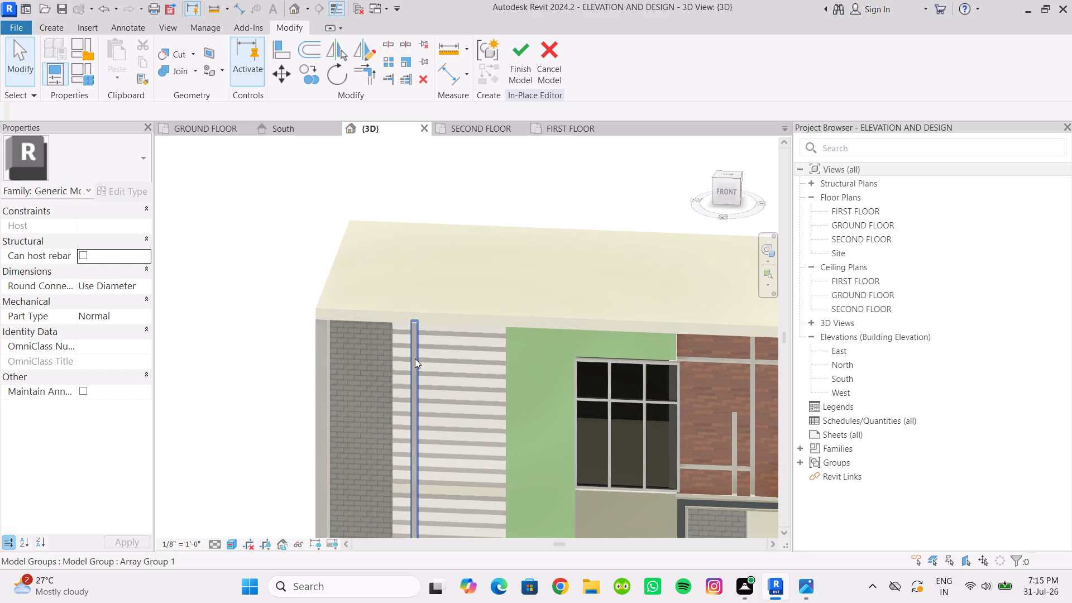
left_click(415, 358)
scroll(457, 352, "down", 2)
middle_click_drag(456, 354, 476, 311)
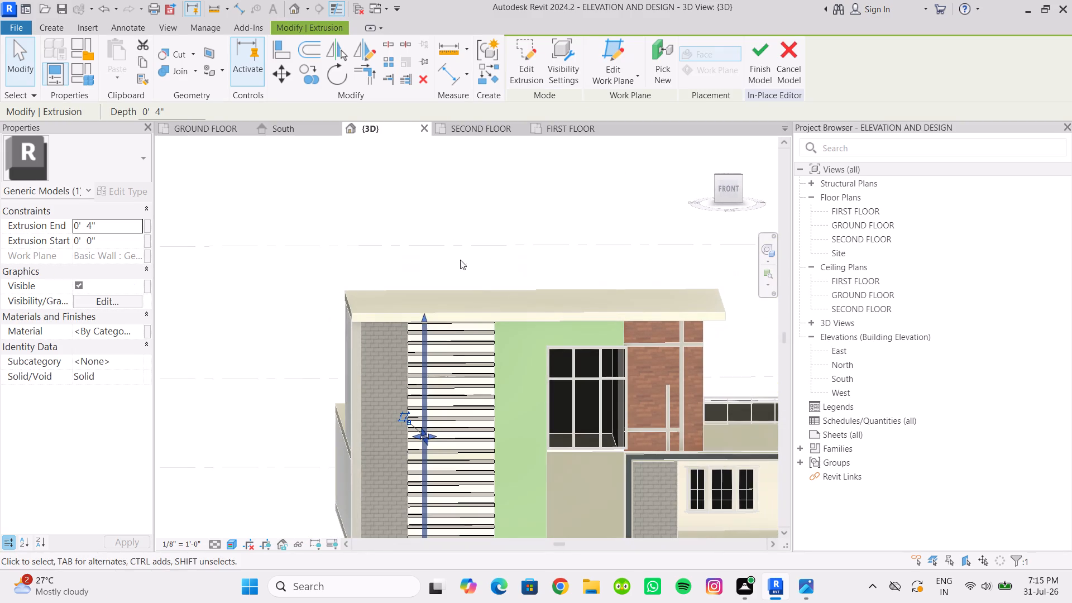
middle_click_drag(408, 241, 390, 206, "shift")
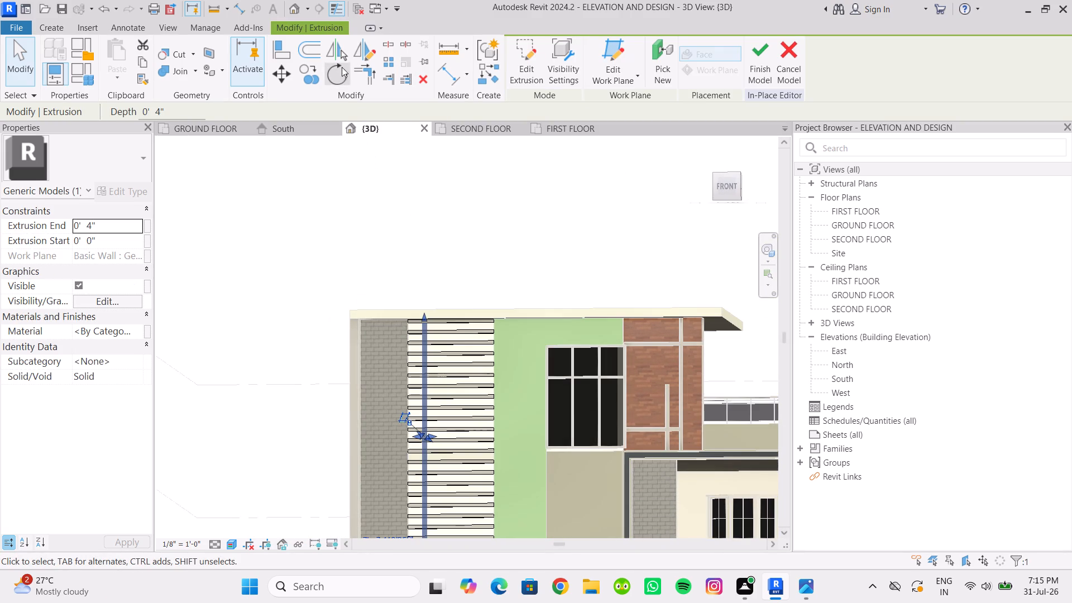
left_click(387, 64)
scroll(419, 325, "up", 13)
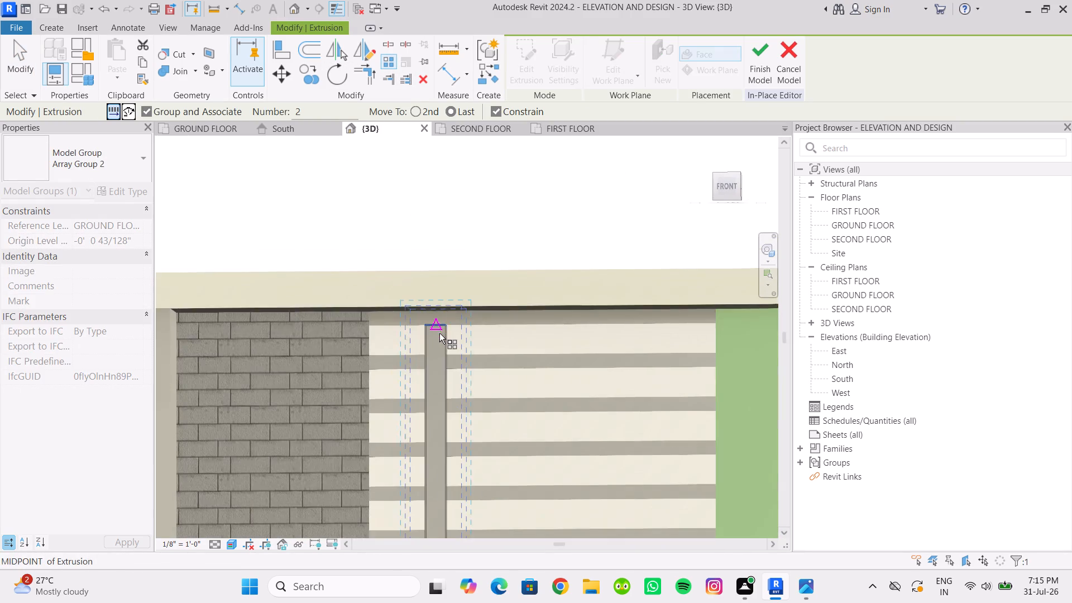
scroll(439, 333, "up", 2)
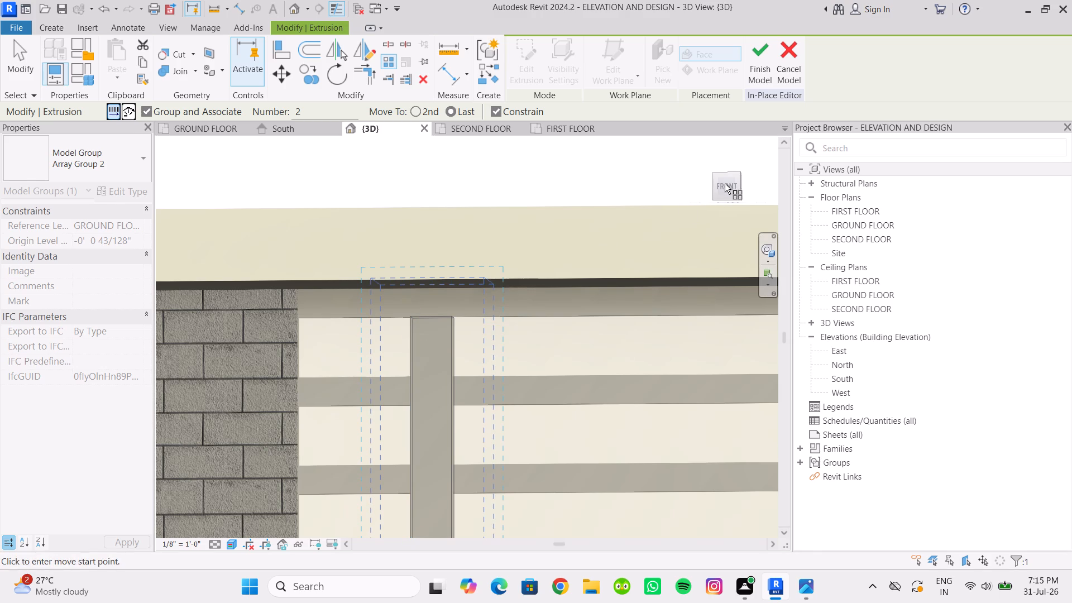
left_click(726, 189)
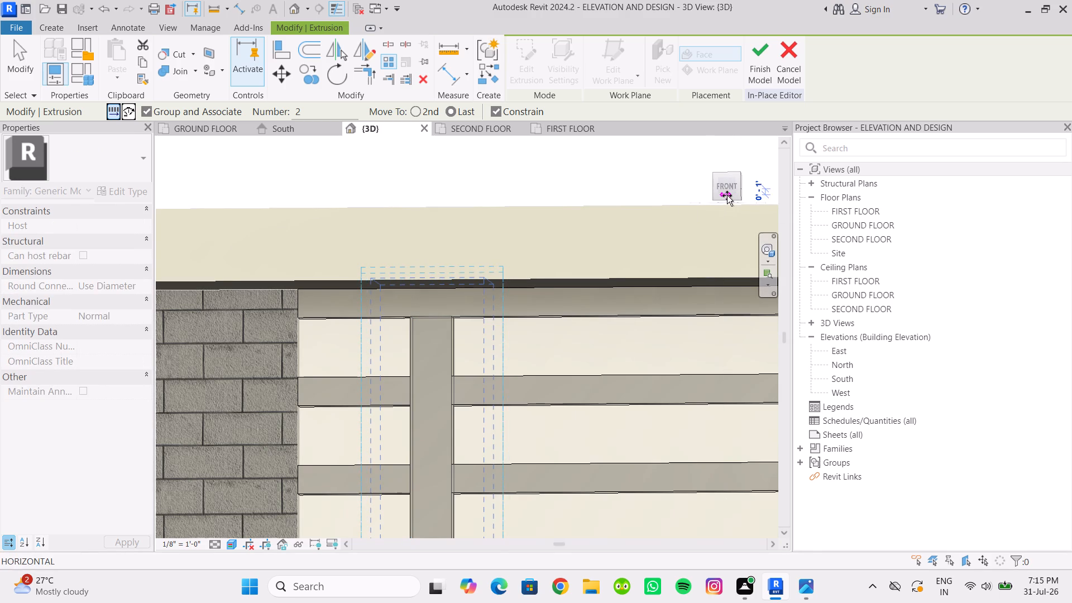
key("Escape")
Array the vertical bar horizontally in the front view as a grouped linear array, last copy about 5'-9" toward the green extrusion, count 3.
left_click(729, 184)
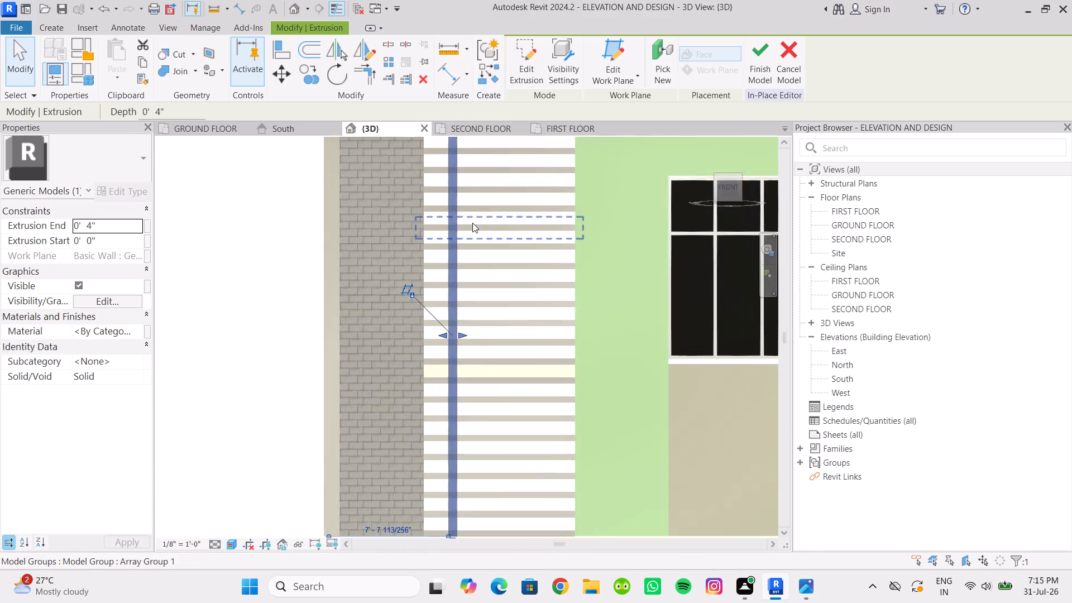
middle_click_drag(473, 220, 439, 499)
scroll(439, 480, "up", 5)
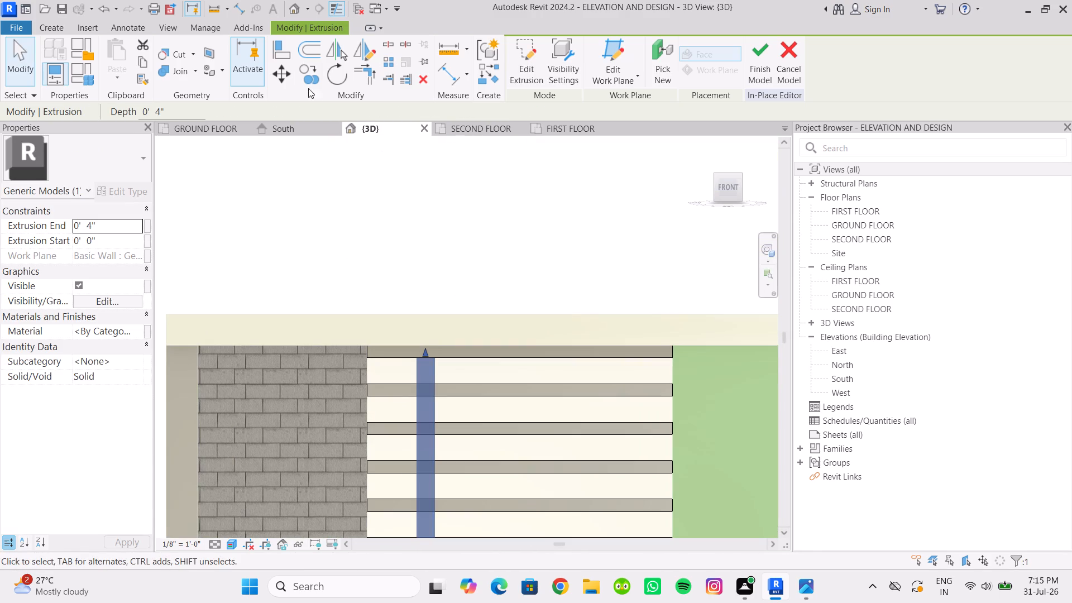
left_click(390, 60)
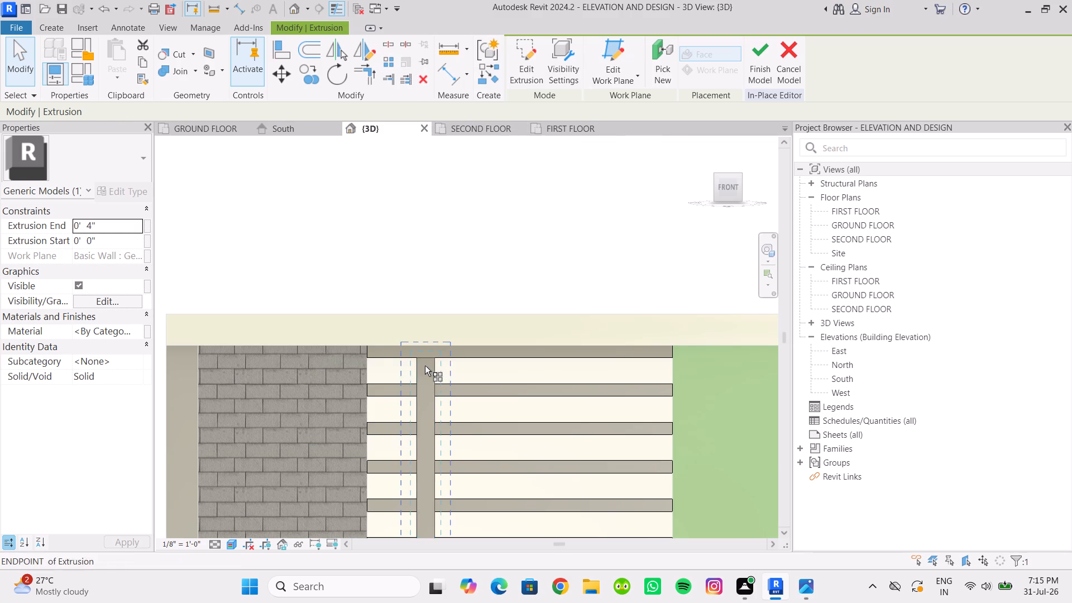
scroll(425, 366, "up", 4)
left_click(413, 353)
scroll(554, 357, "down", 5)
middle_click_drag(554, 357, 462, 330)
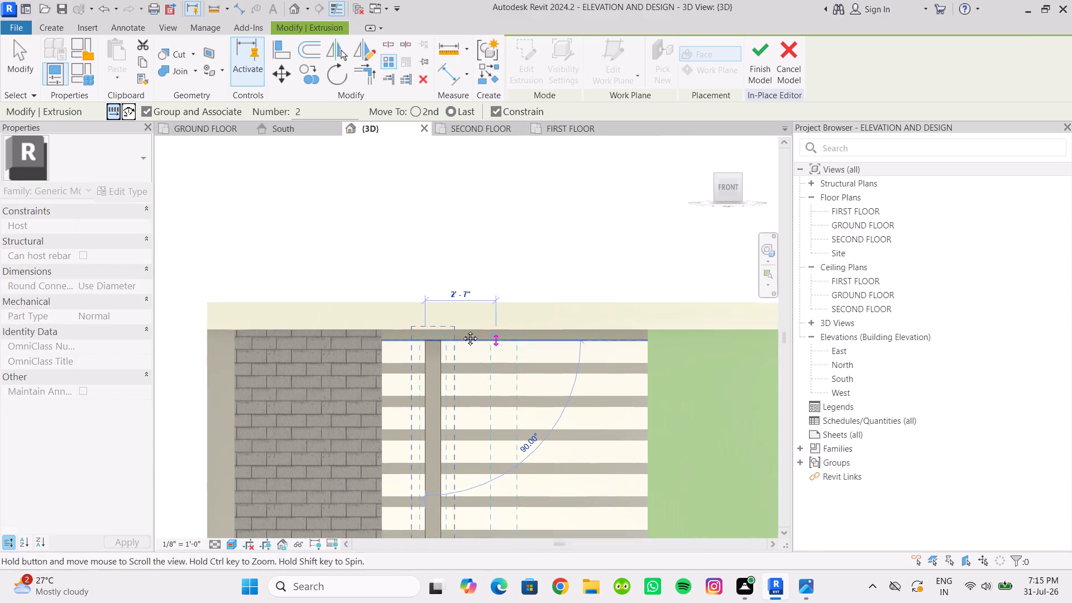
middle_click_drag(462, 330, 458, 328)
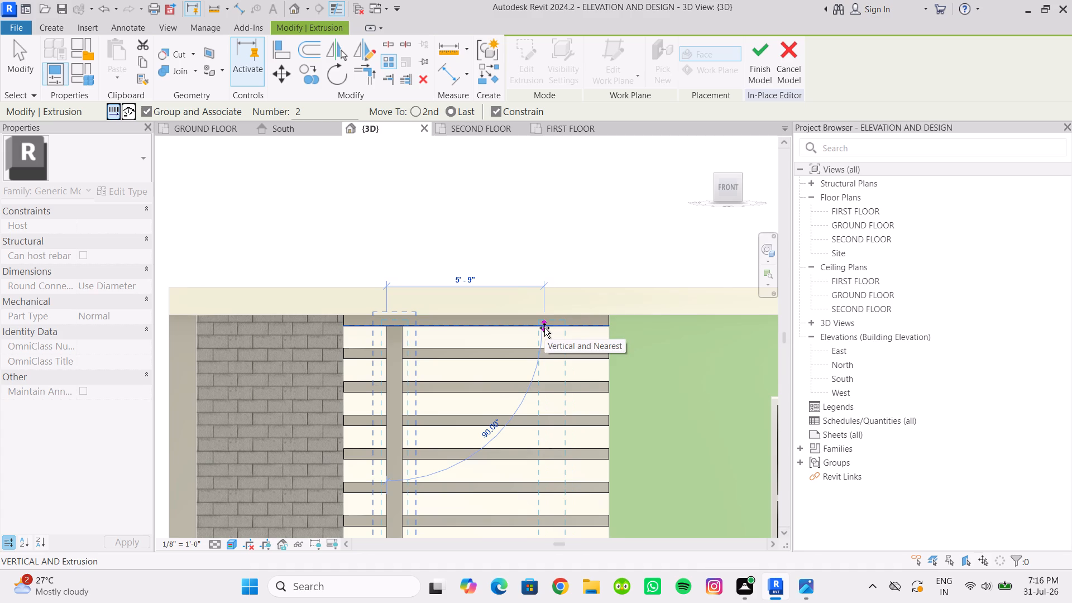
left_click(544, 328)
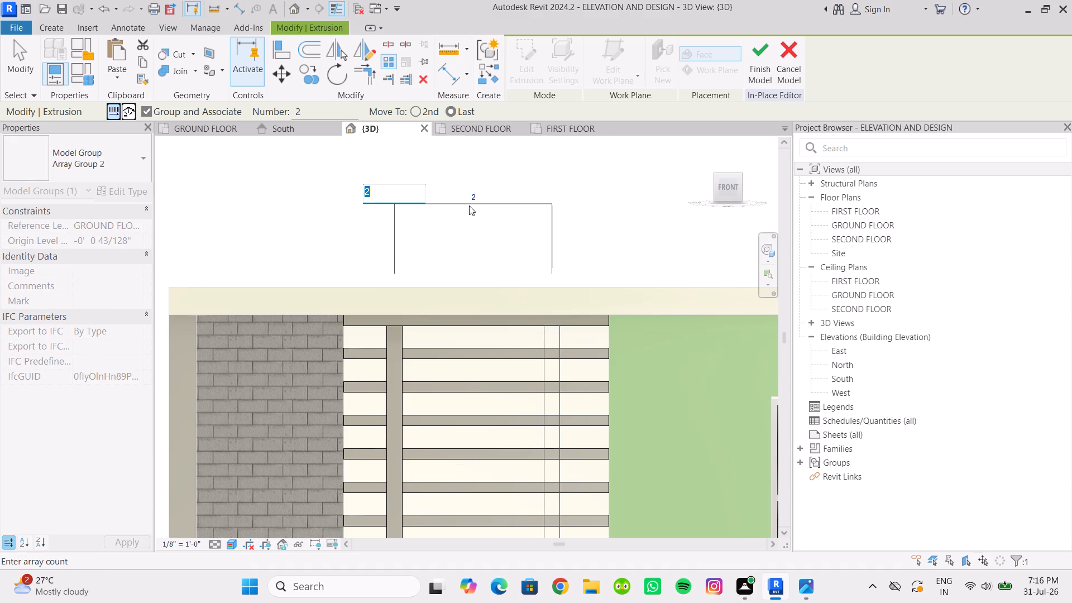
key("3")
left_click(311, 219)
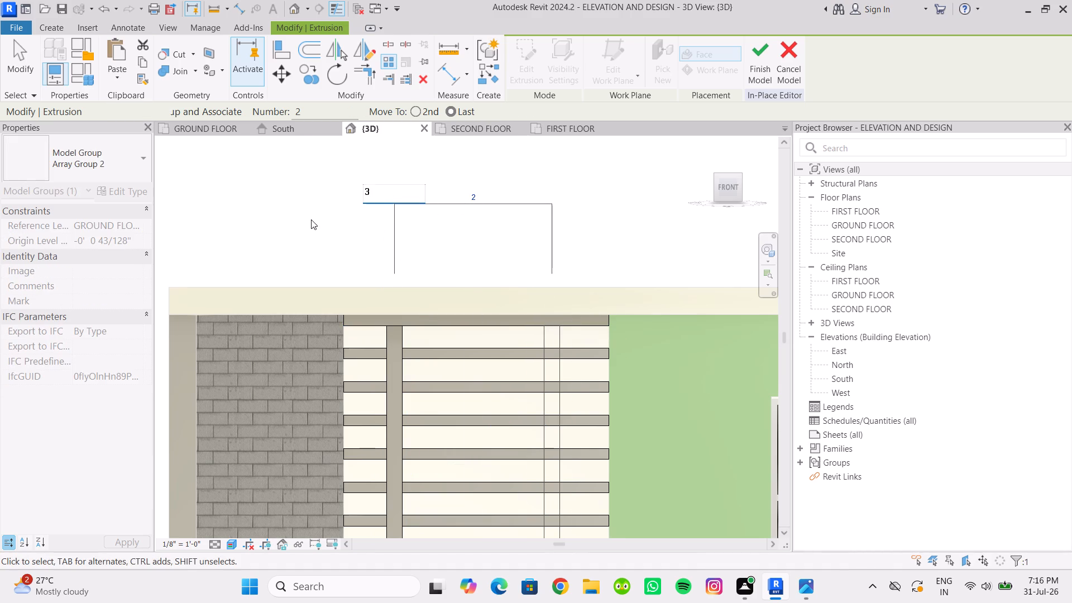
Delete the middle vertical bar of the three arrayed across the horizontal strips on the white wall.
scroll(449, 235, "down", 3)
key("Escape")
scroll(599, 219, "down", 5)
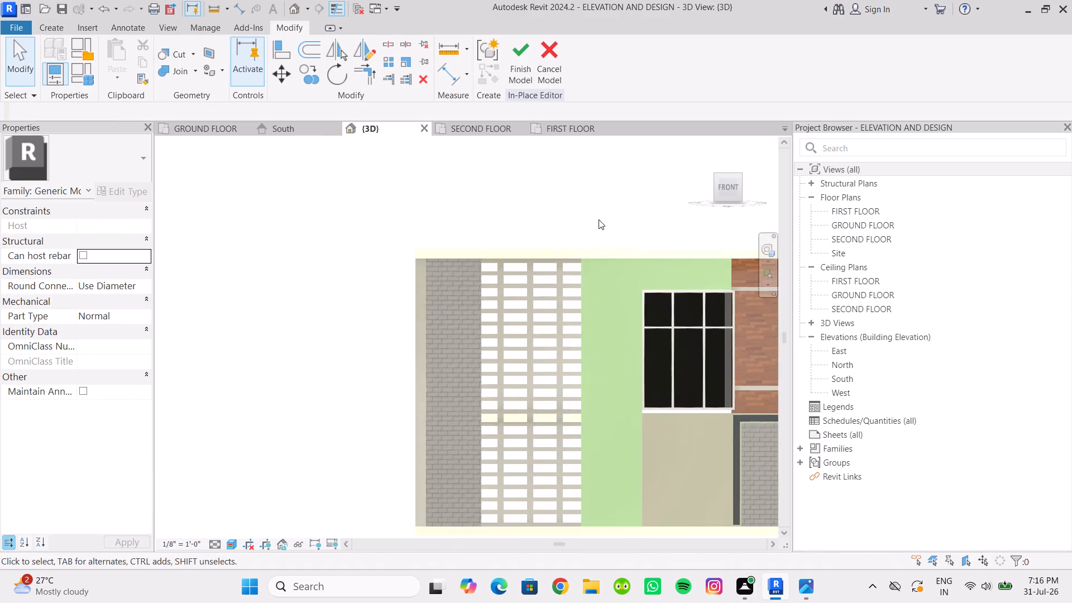
scroll(599, 219, "down", 2)
scroll(612, 428, "down", 2)
scroll(590, 414, "up", 3)
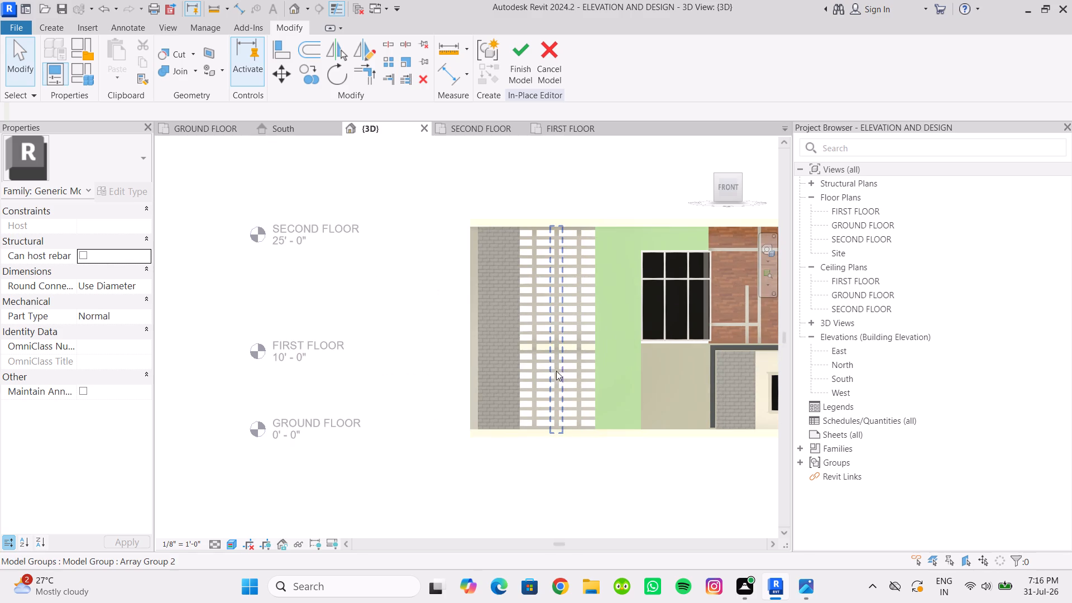
key("Escape")
left_click(556, 368)
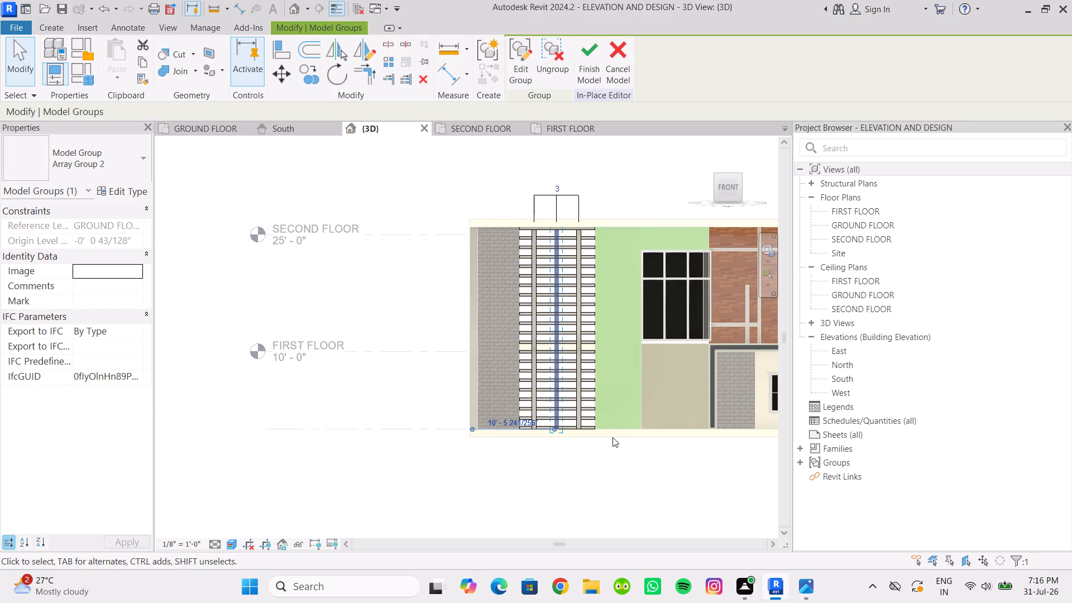
key("Delete")
left_click(552, 464)
Examine the two outer vertical bars and the horizontal strips along the full height of the white wall.
scroll(580, 443, "down", 2)
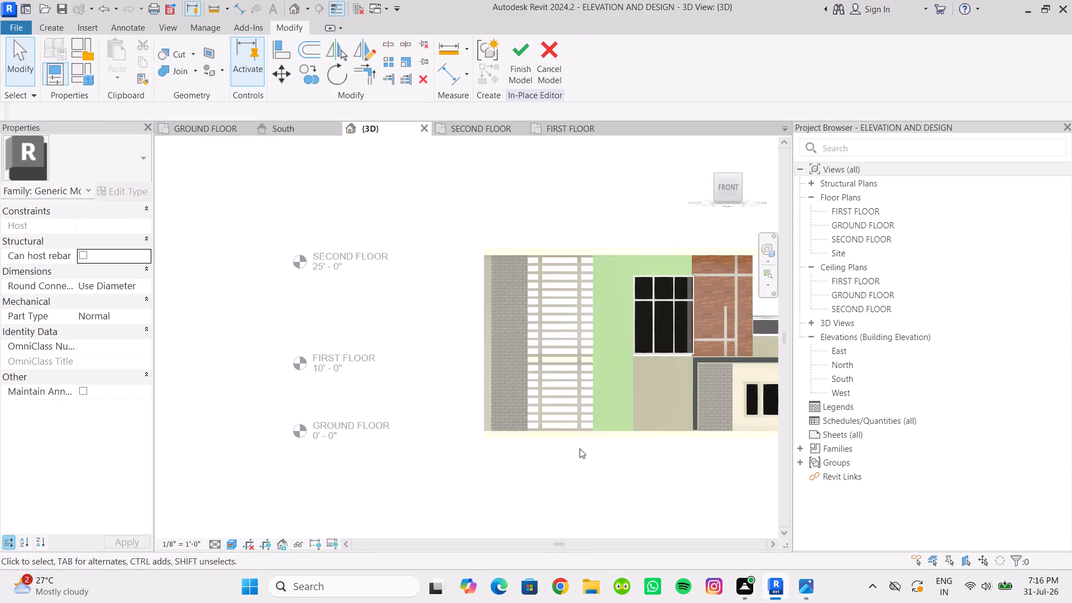
scroll(580, 448, "down", 2)
scroll(584, 449, "up", 3)
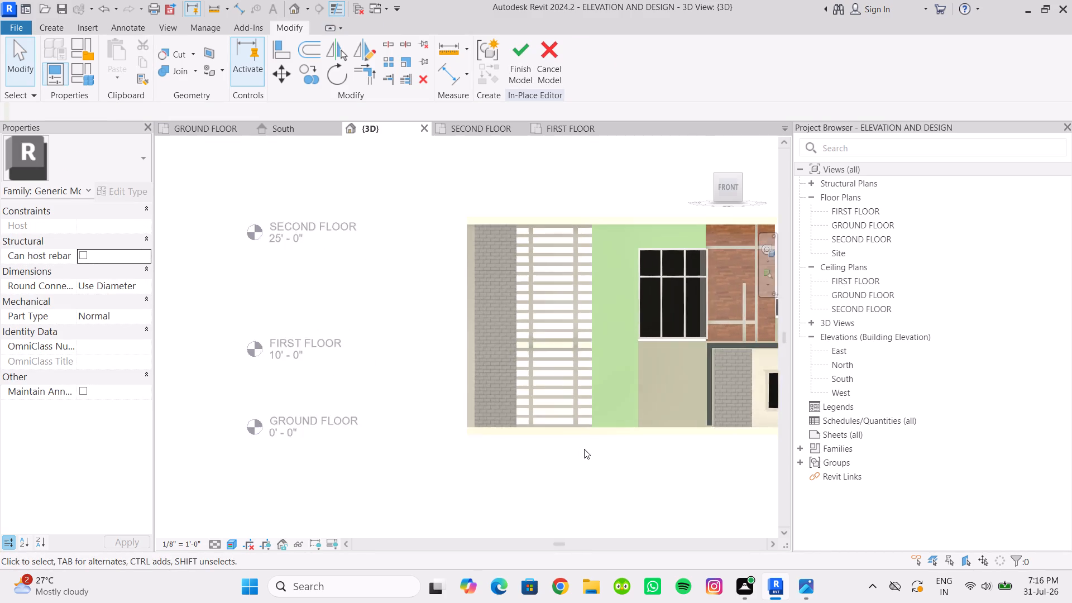
scroll(584, 449, "up", 2)
scroll(584, 449, "down", 2)
middle_click_drag(584, 449, 551, 499)
scroll(551, 499, "up", 2)
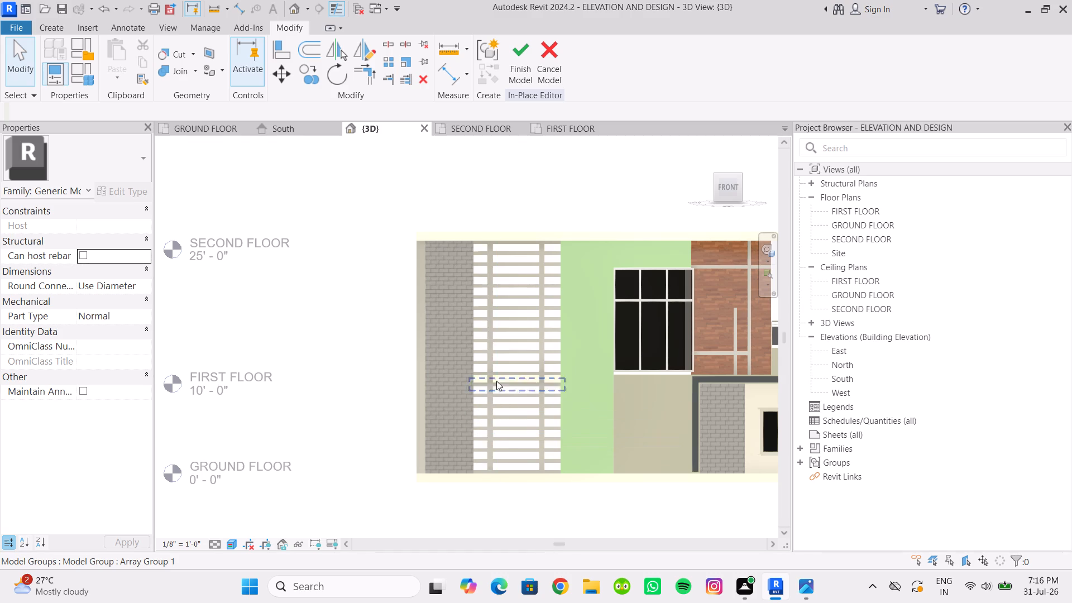
left_click(495, 320)
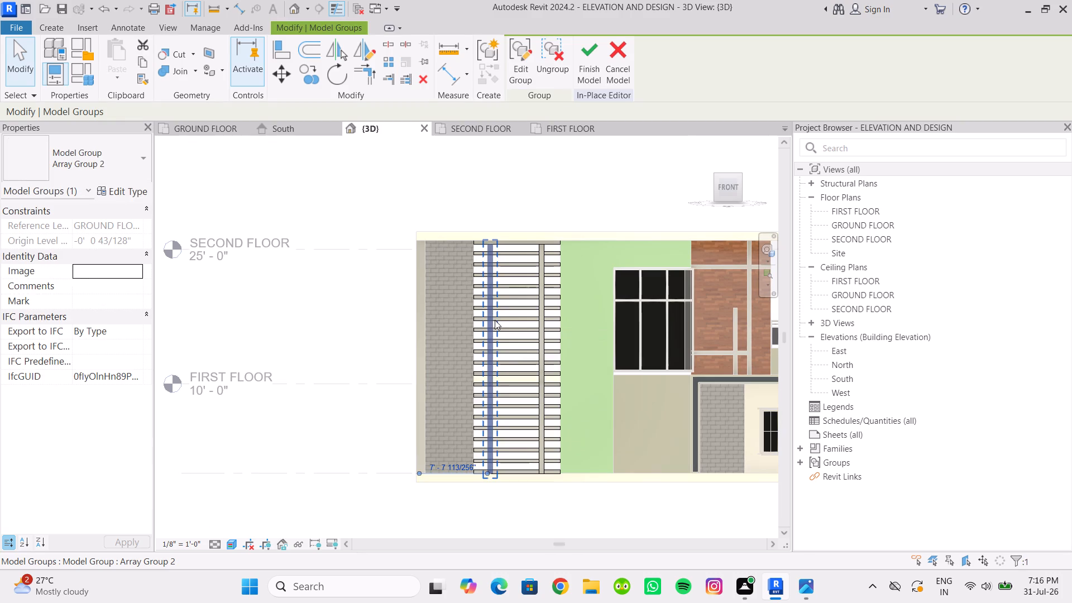
left_click(448, 208)
scroll(501, 239, "up", 5)
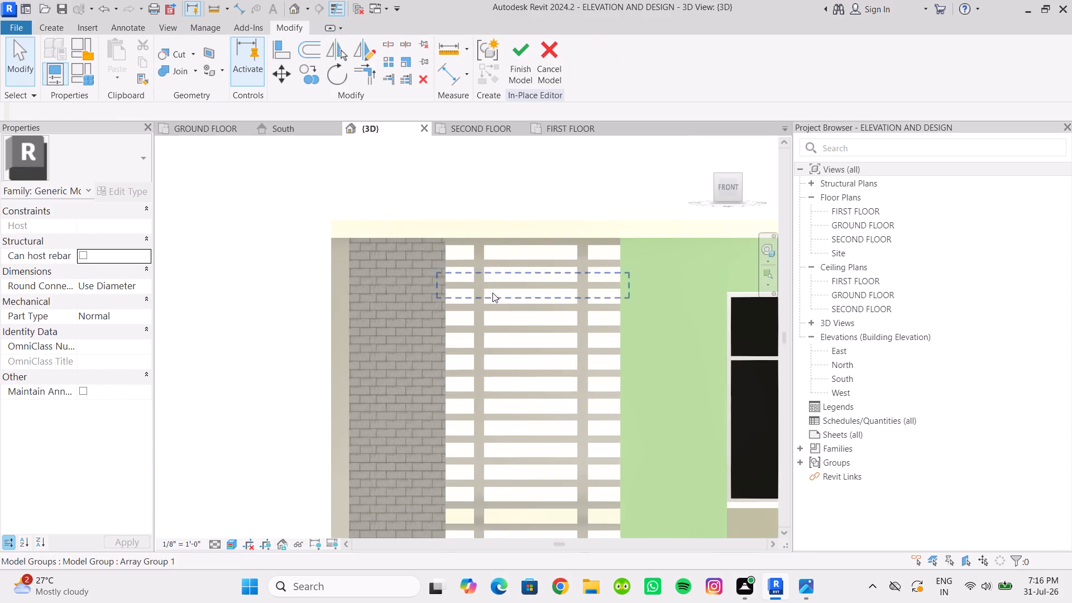
left_click(480, 293)
scroll(406, 167, "down", 4)
left_click(313, 169)
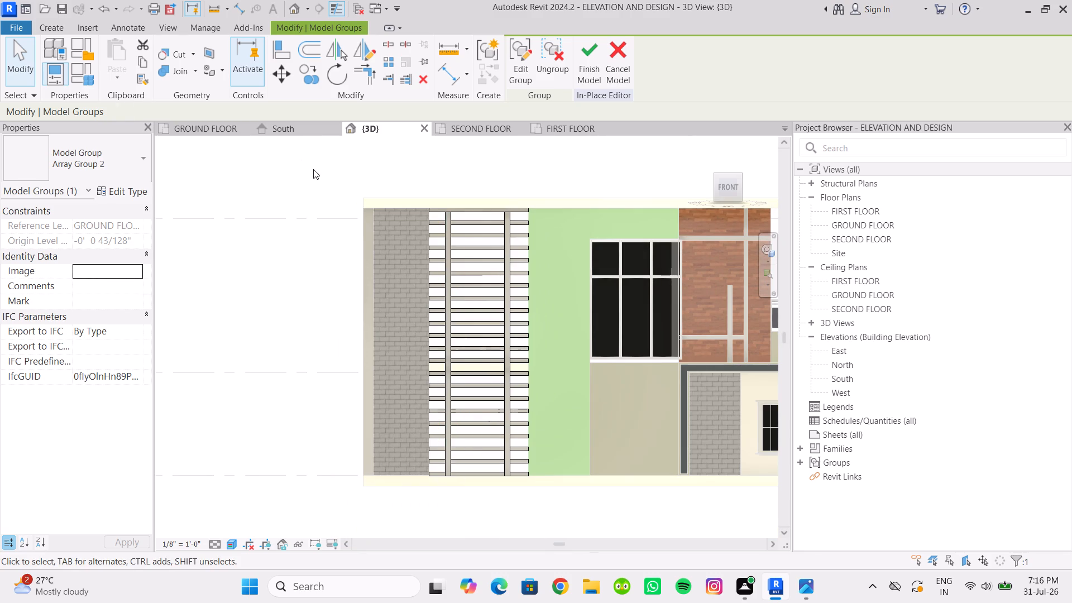
scroll(417, 270, "down", 3)
scroll(432, 376, "up", 5)
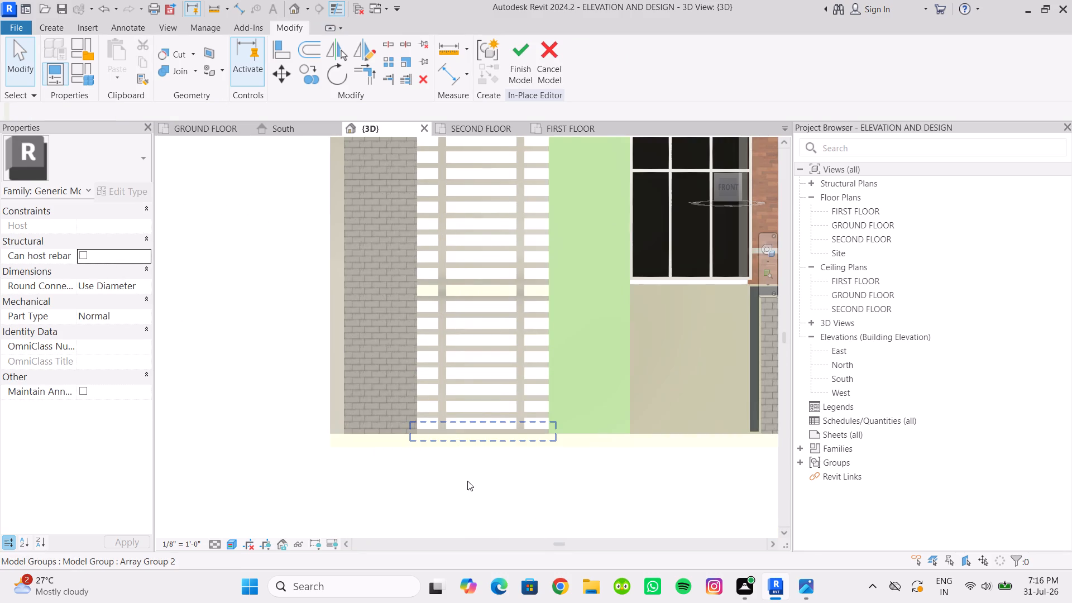
left_click(467, 481)
scroll(447, 473, "down", 3)
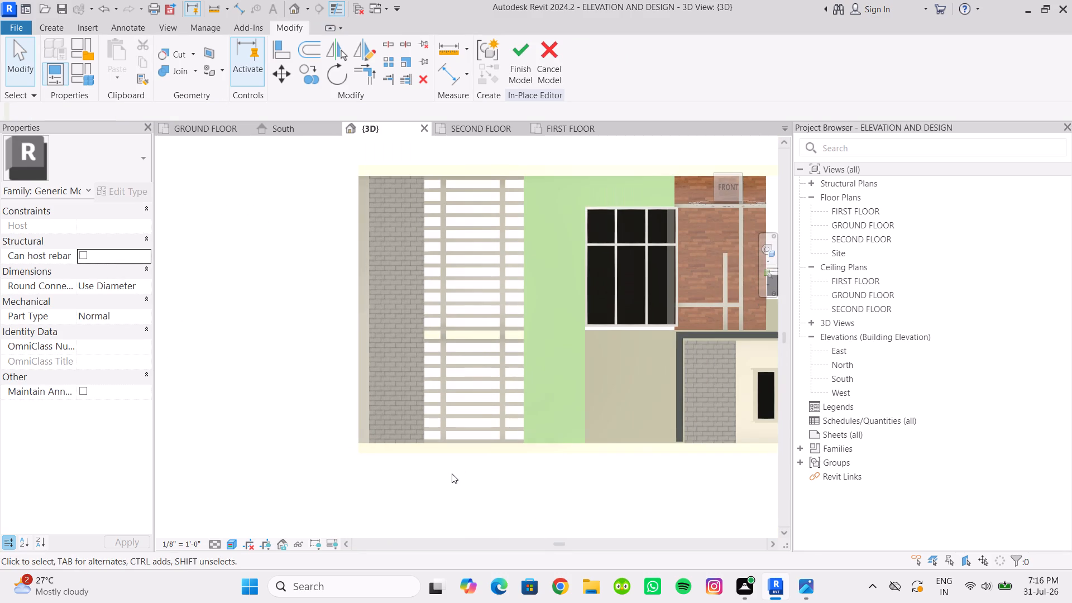
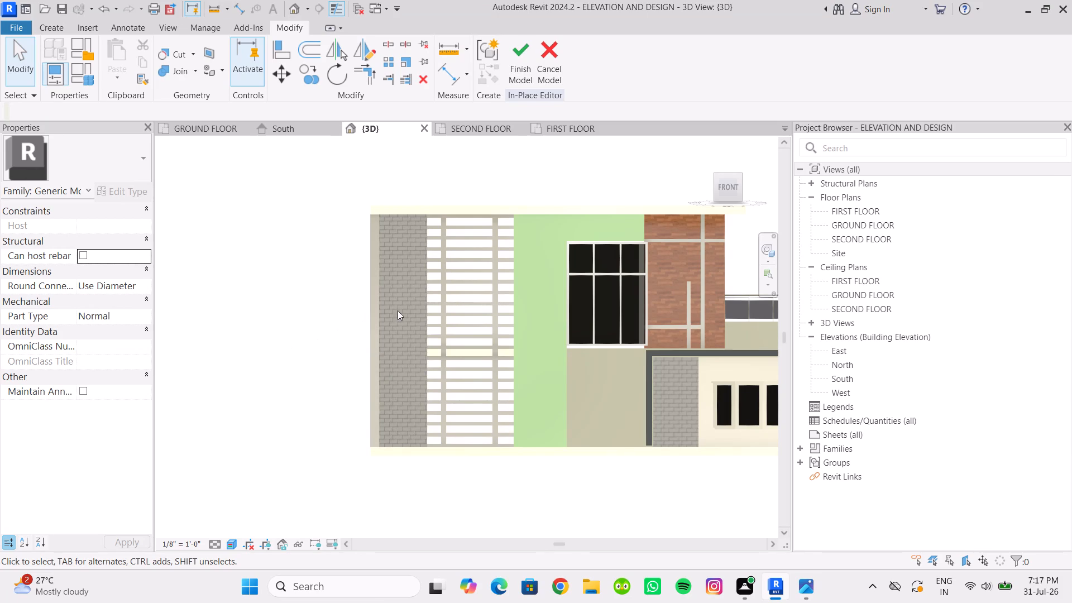
Finish the in-place model of horizontal strips and two vertical bars on the white wall.
scroll(465, 334, "down", 3)
left_click(370, 316)
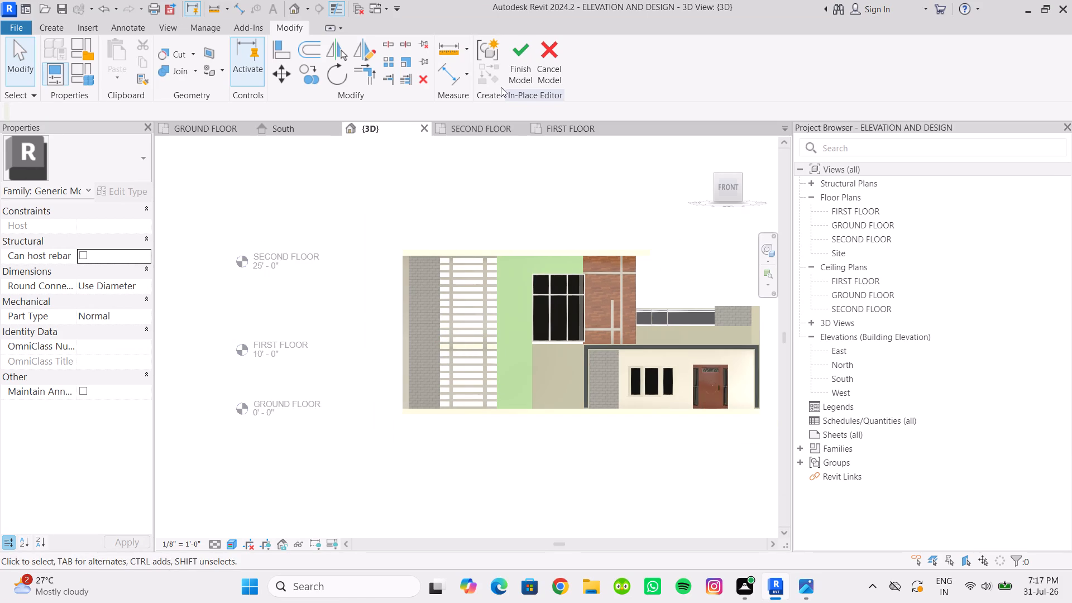
left_click(518, 66)
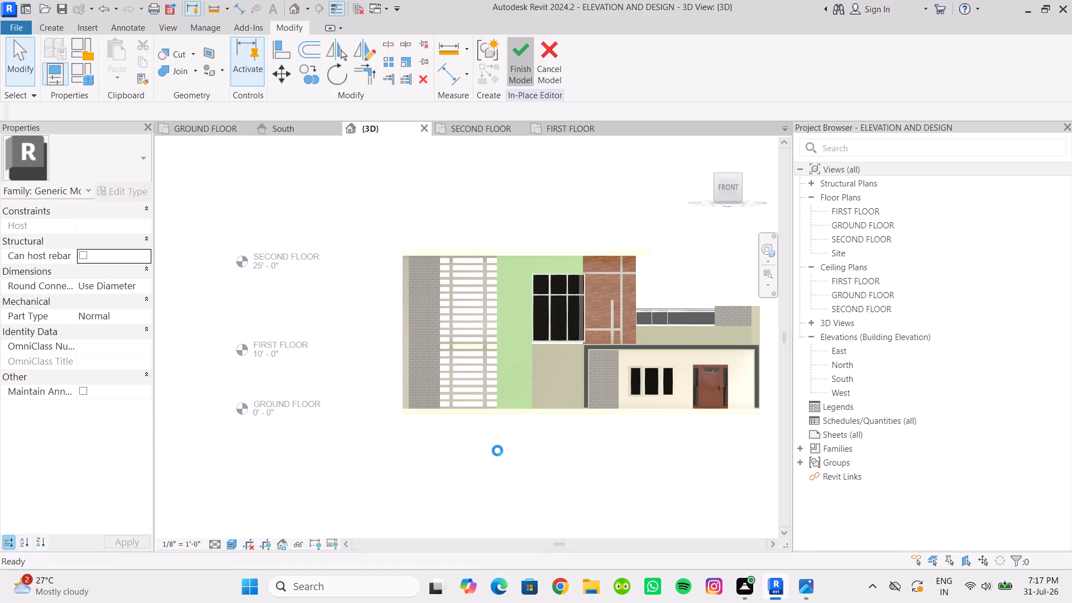
Delete the in-place generic model of horizontal strips and vertical bars covering the white wall.
scroll(477, 430, "down", 3)
middle_click_drag(477, 430, 355, 459)
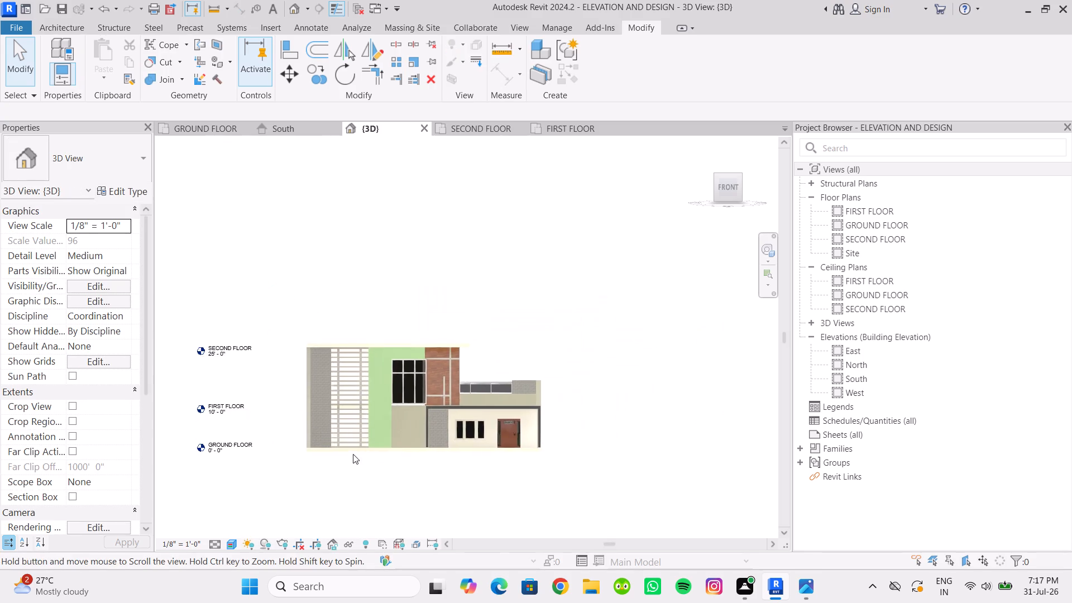
scroll(357, 453, "up", 3)
scroll(441, 460, "up", 1)
middle_click_drag(441, 460, 403, 478)
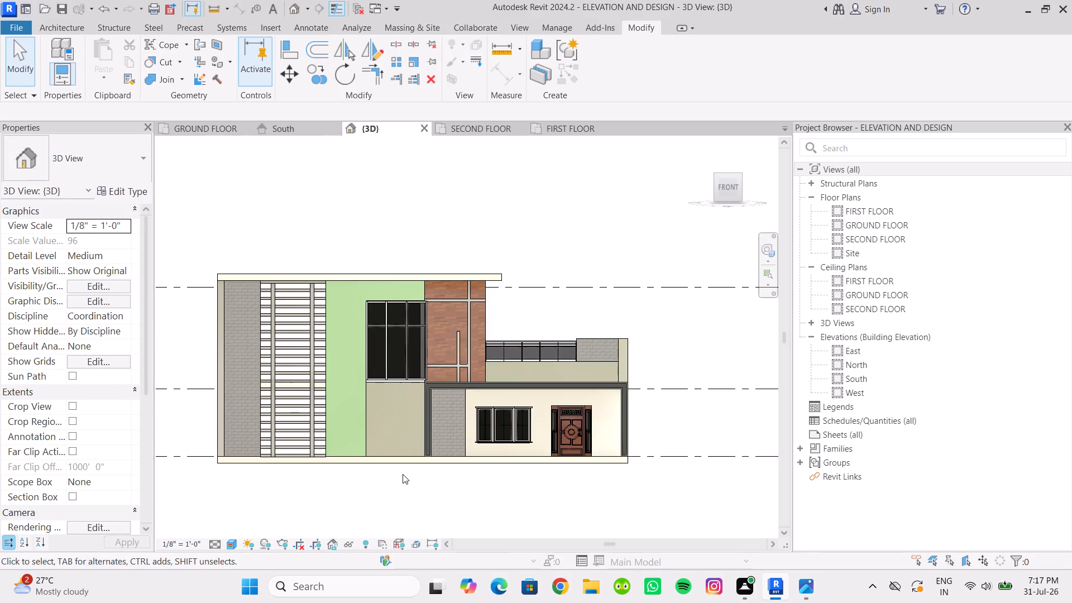
scroll(403, 474, "up", 1)
left_click(283, 400)
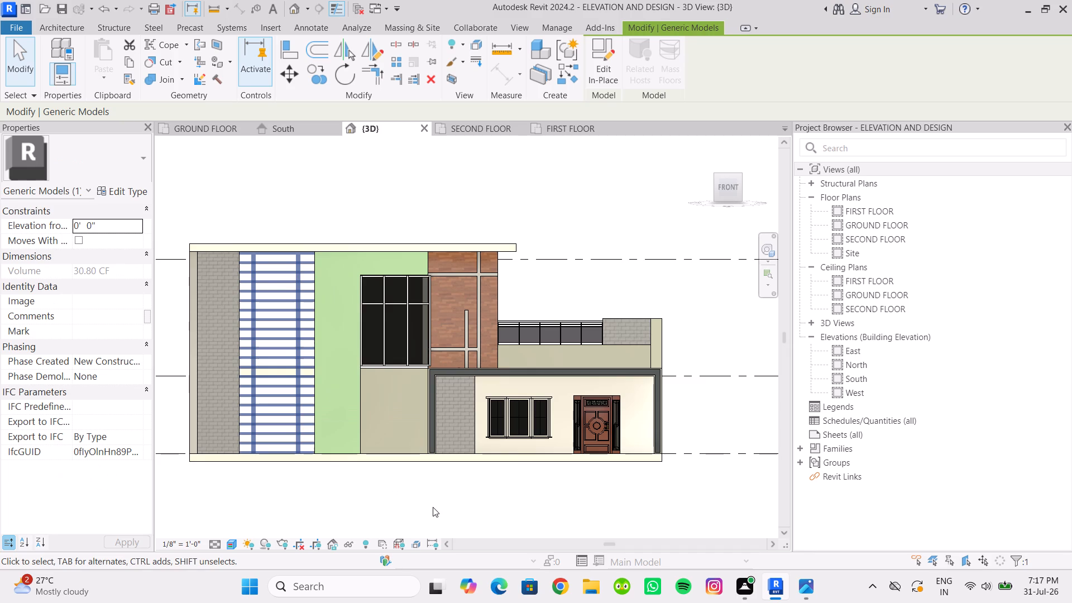
scroll(276, 475, "up", 1)
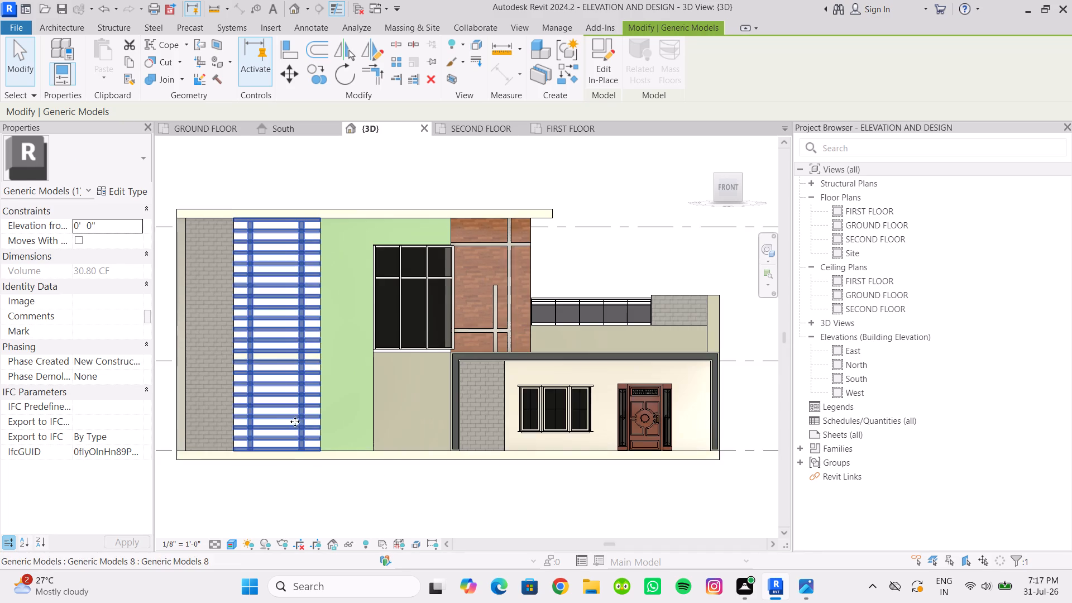
scroll(295, 426, "up", 1)
middle_click_drag(296, 428, 361, 463)
key("Delete")
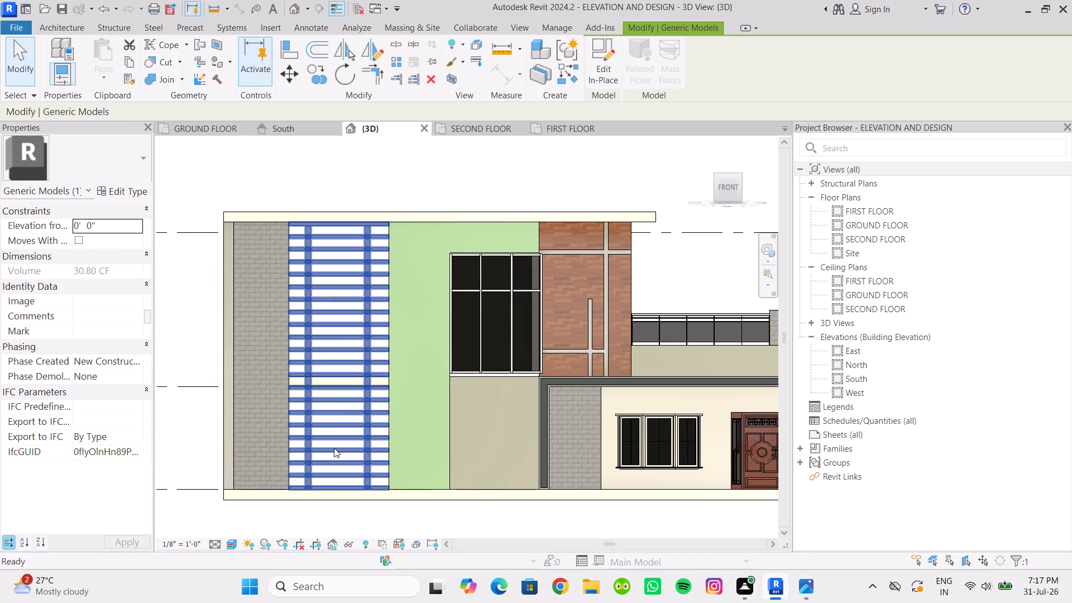
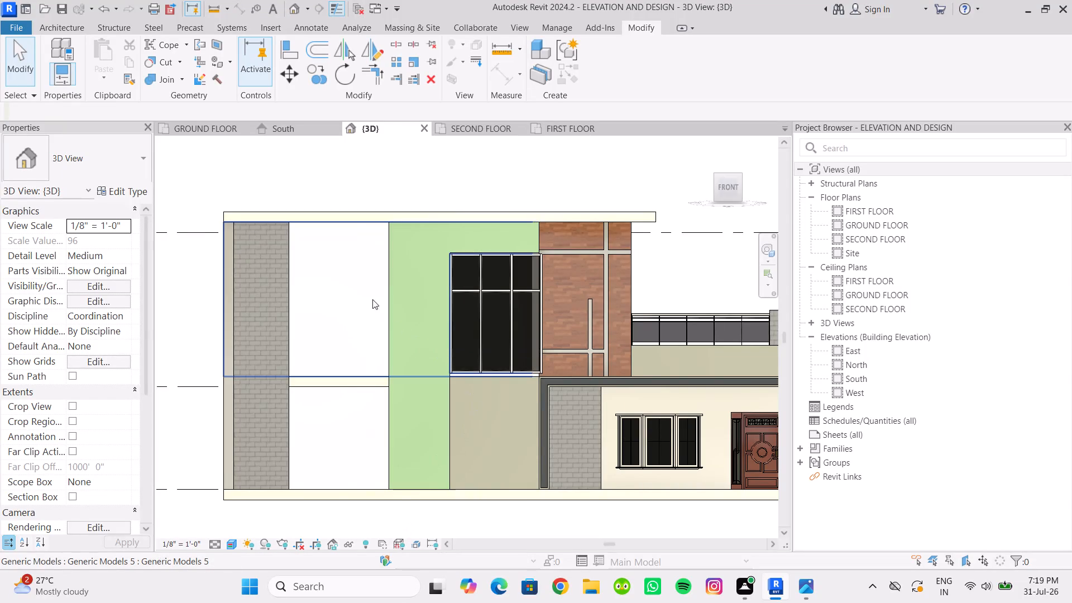
Create a new in-place component in the Generic Models category, keeping the suggested name.
left_click(59, 31)
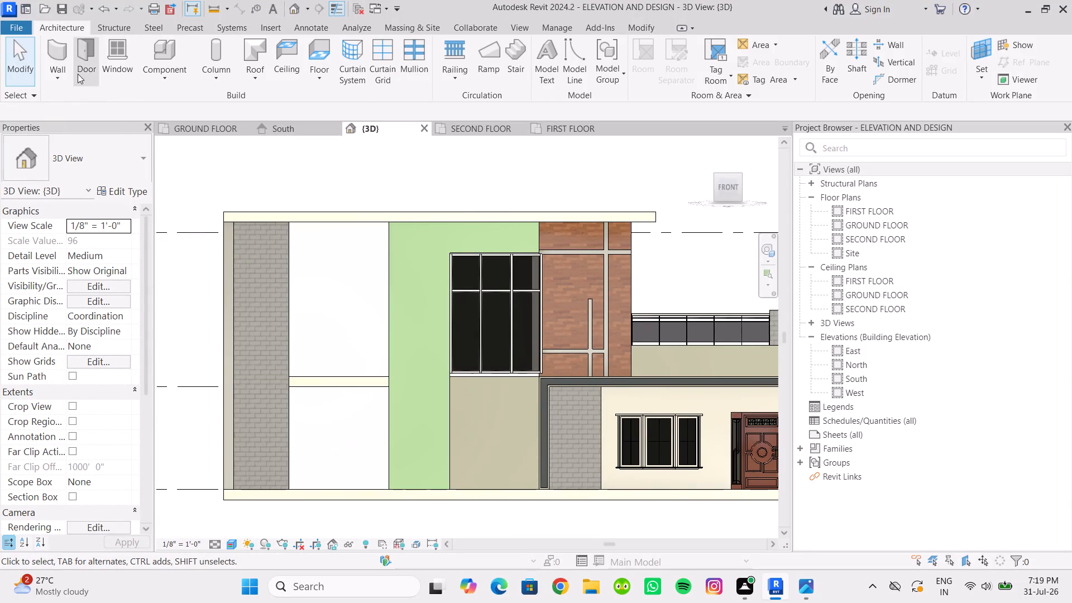
left_click(176, 68)
left_click(189, 131)
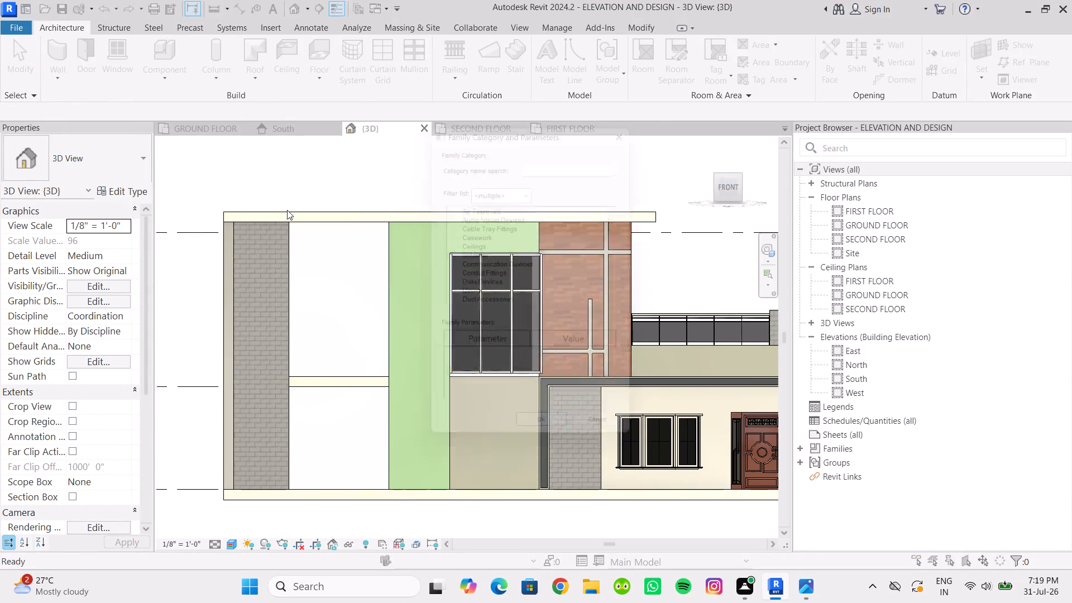
scroll(499, 255, "down", 8)
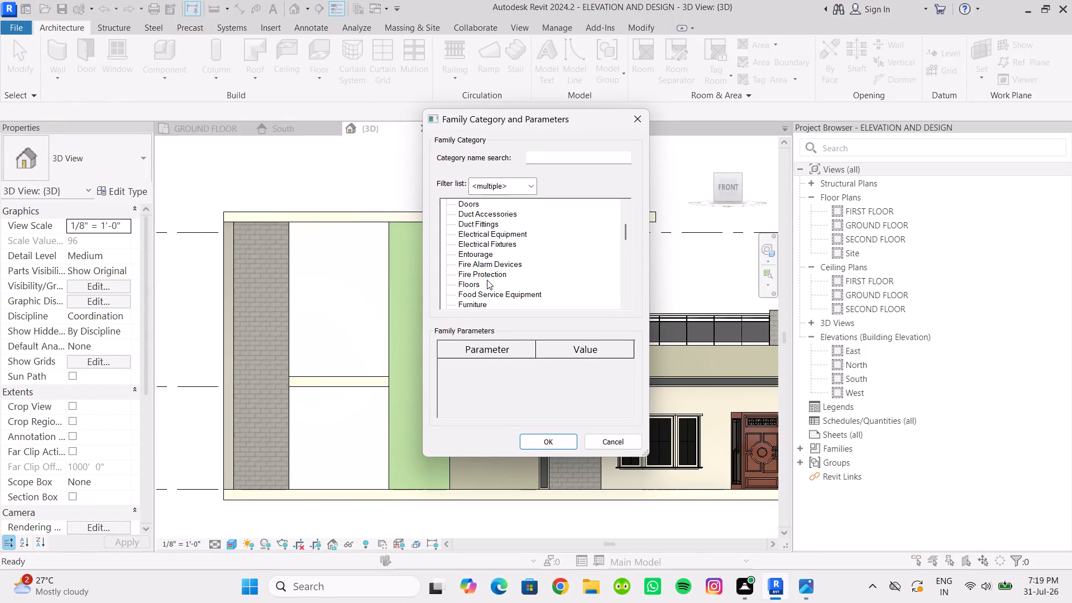
scroll(487, 280, "down", 5)
left_click(490, 281)
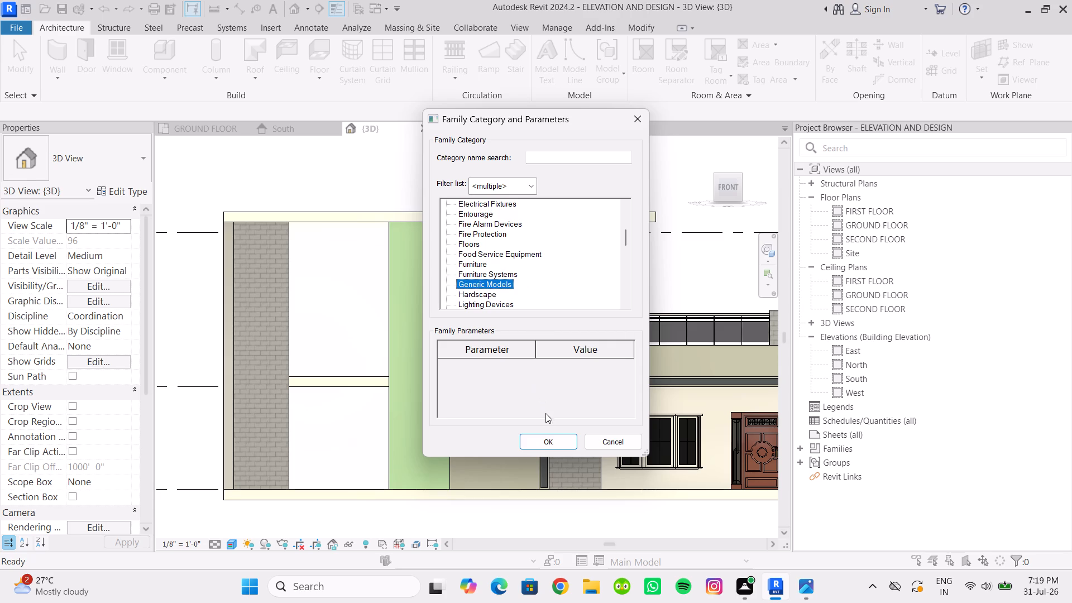
left_click(548, 432)
left_click(543, 442)
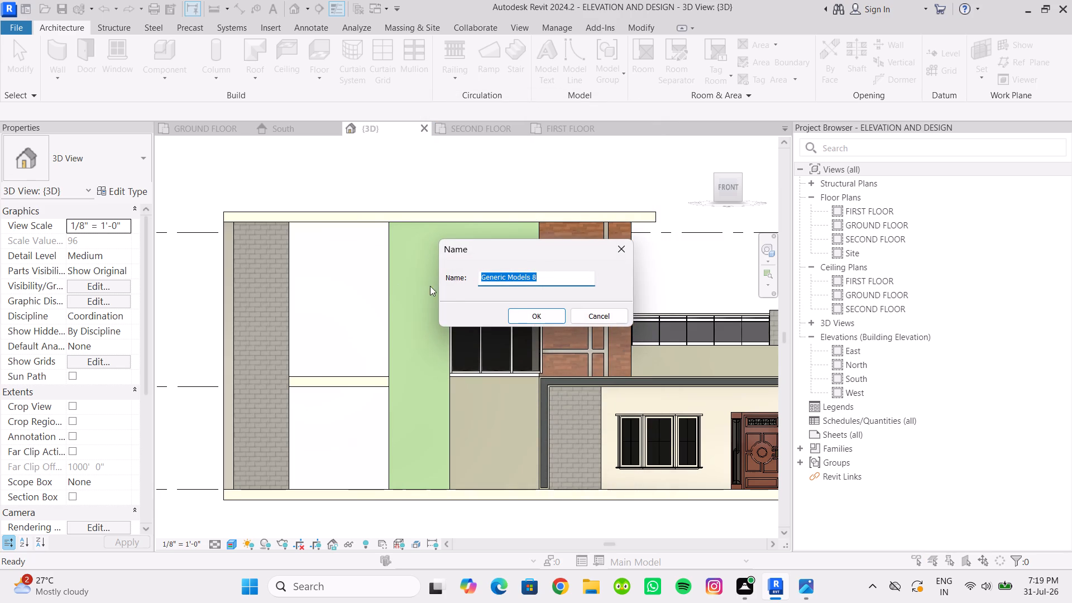
left_click(525, 316)
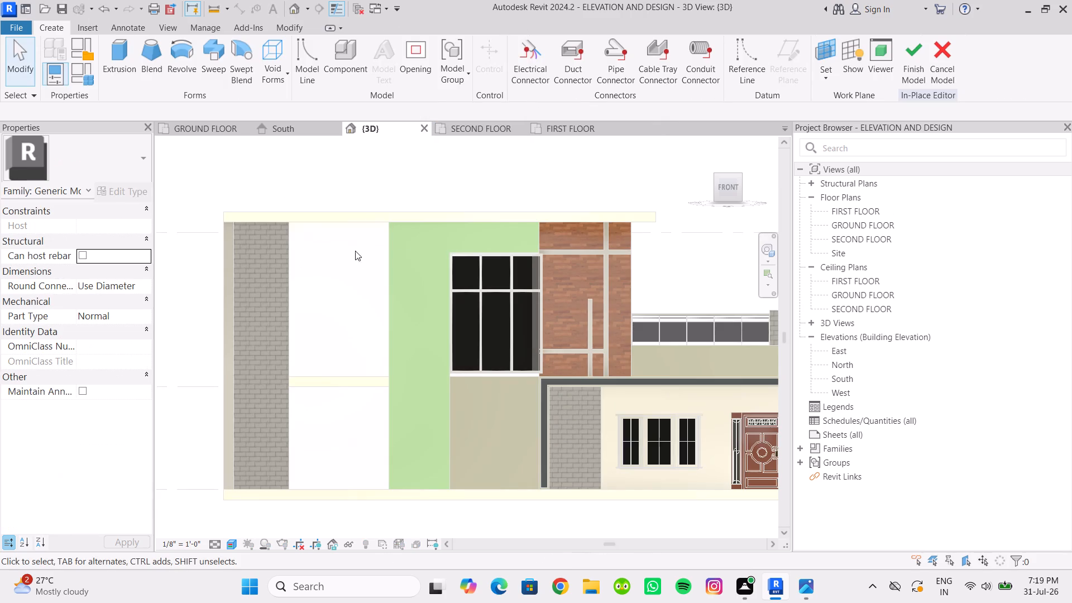
Model a 3" deep rectangular extrusion on the white wall's face, filling it between the grey shingle panel and the green panel, and finish the model.
left_click(130, 66)
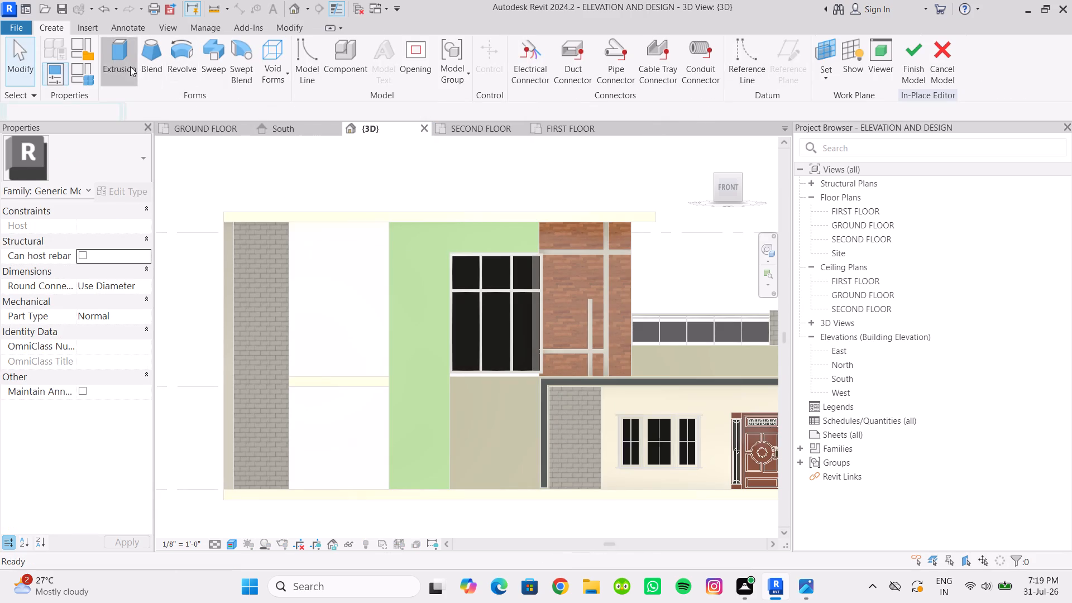
left_click(637, 81)
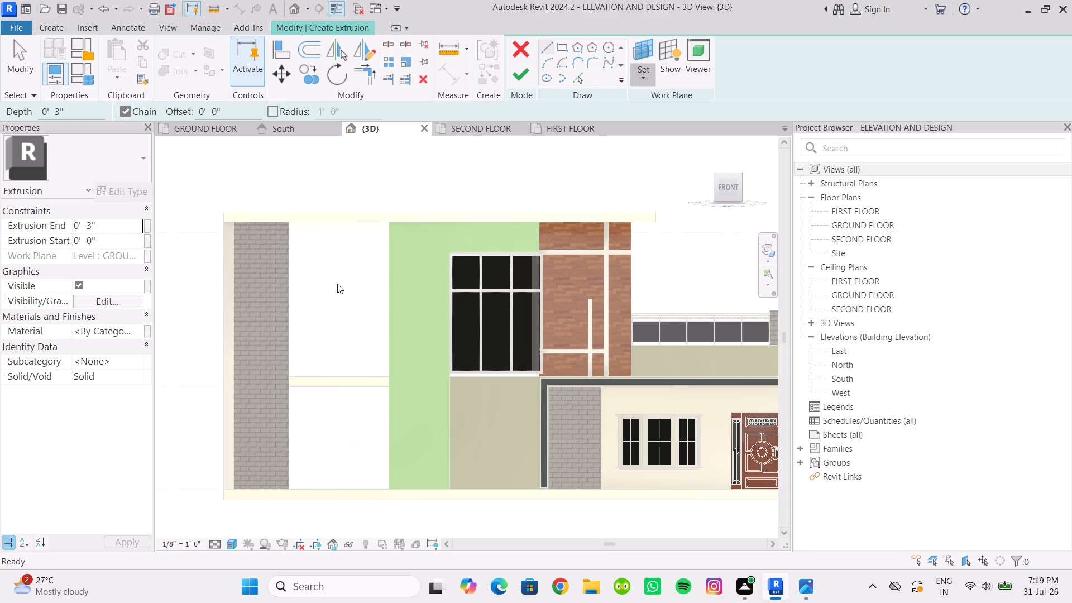
left_click(653, 127)
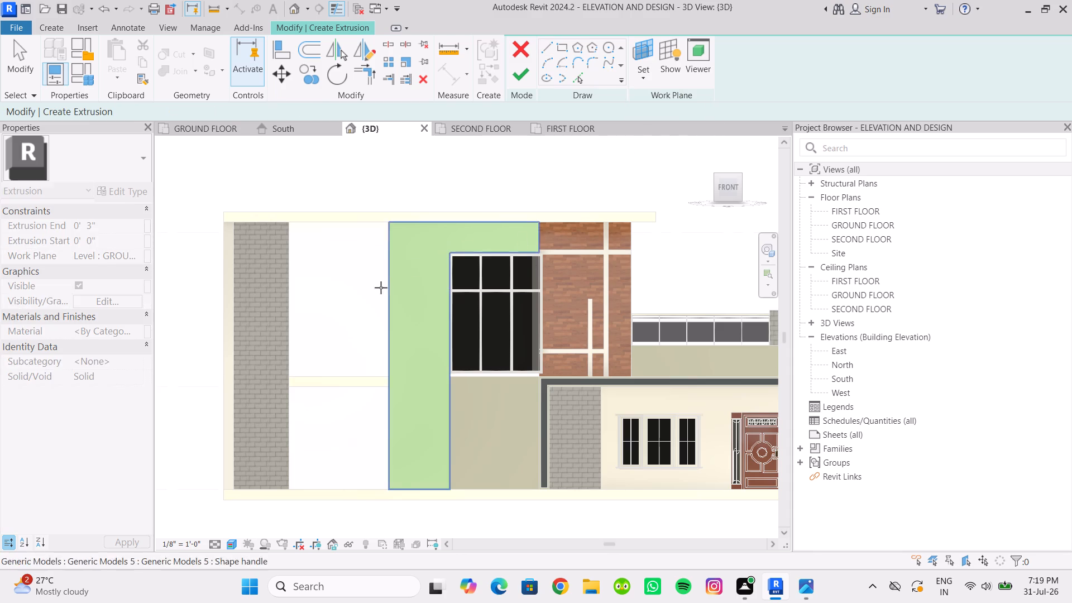
left_click(347, 291)
left_click(566, 54)
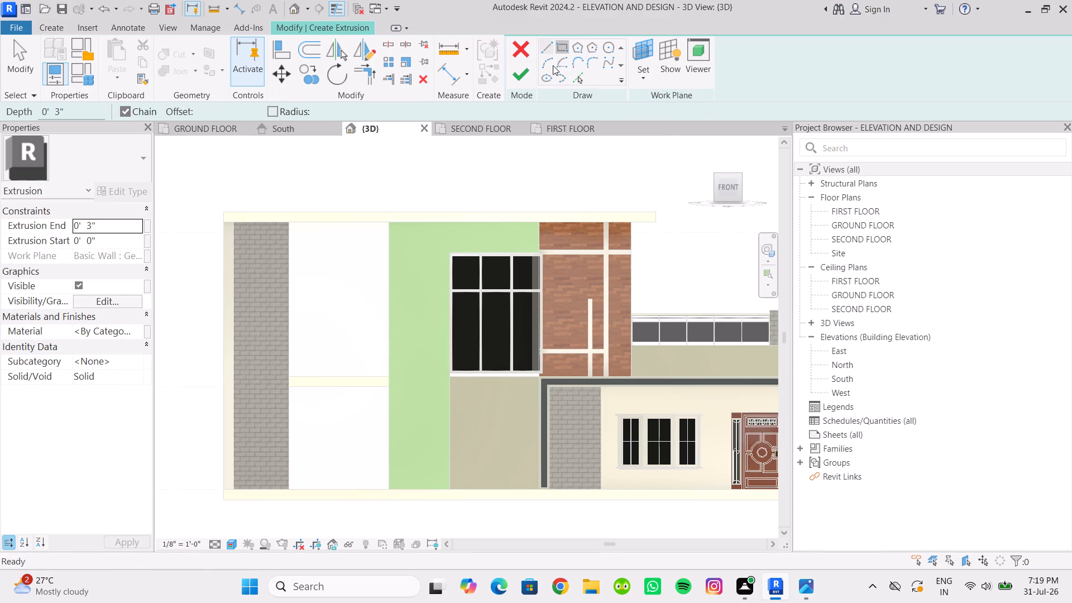
scroll(364, 288, "down", 2)
middle_click_drag(364, 288, 331, 219, "shift")
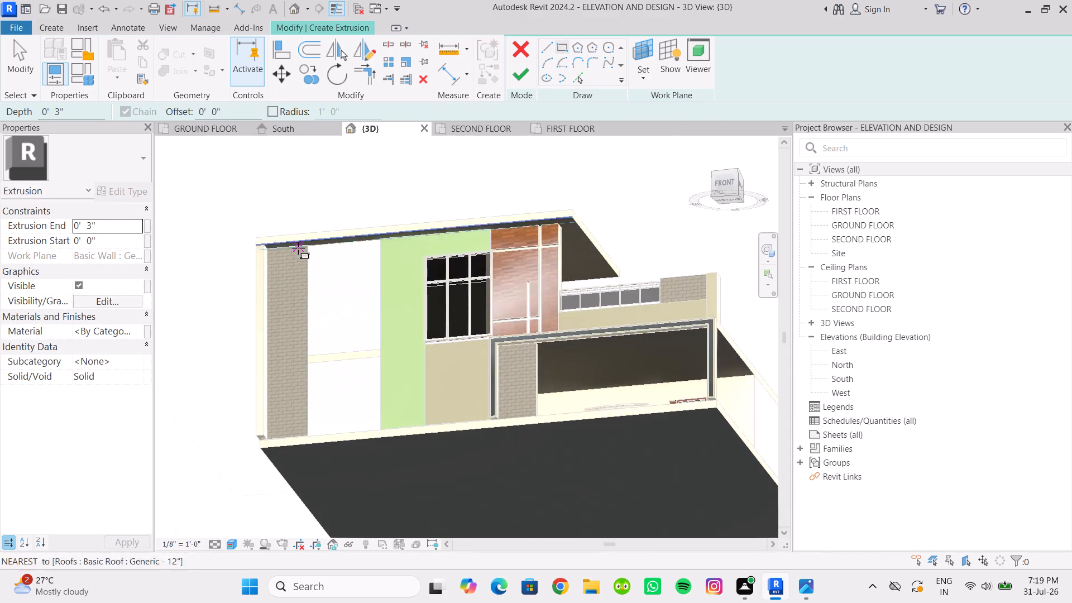
scroll(299, 249, "up", 5)
scroll(339, 275, "up", 3)
middle_click_drag(344, 266, 299, 263, "shift")
scroll(315, 240, "up", 2)
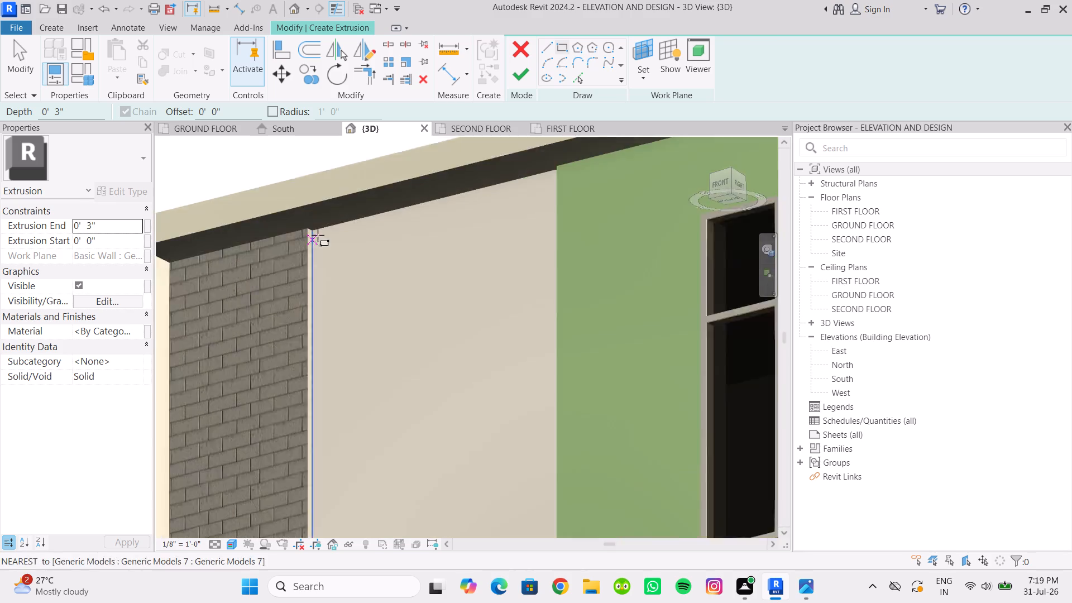
scroll(318, 235, "up", 7)
left_click(304, 223)
scroll(436, 295, "down", 4)
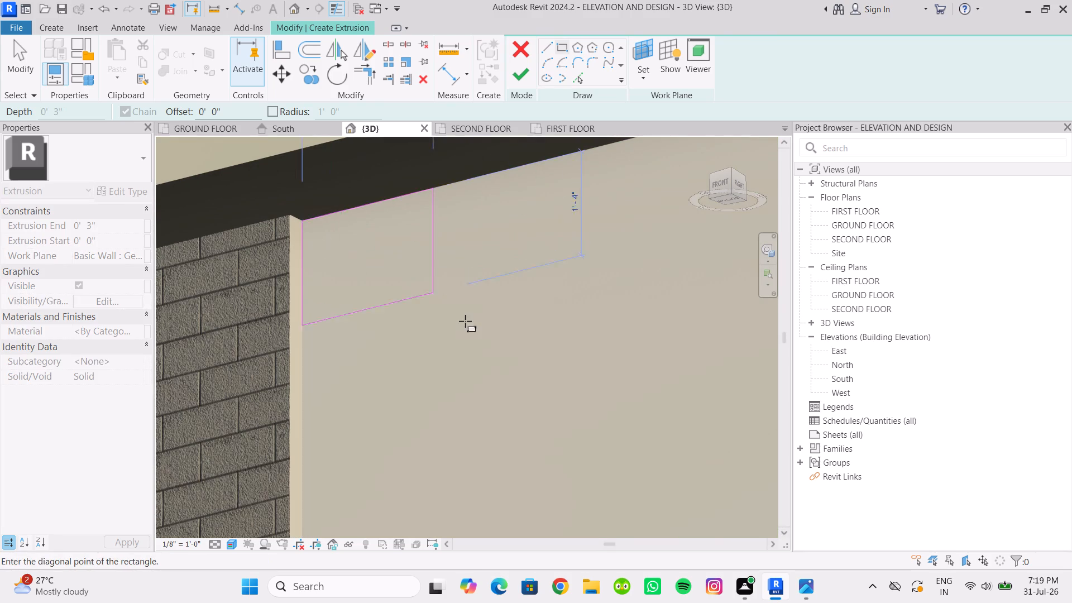
scroll(465, 321, "down", 11)
middle_click_drag(544, 366, 667, 480, "shift")
middle_click_drag(586, 443, 555, 296)
scroll(511, 404, "up", 15)
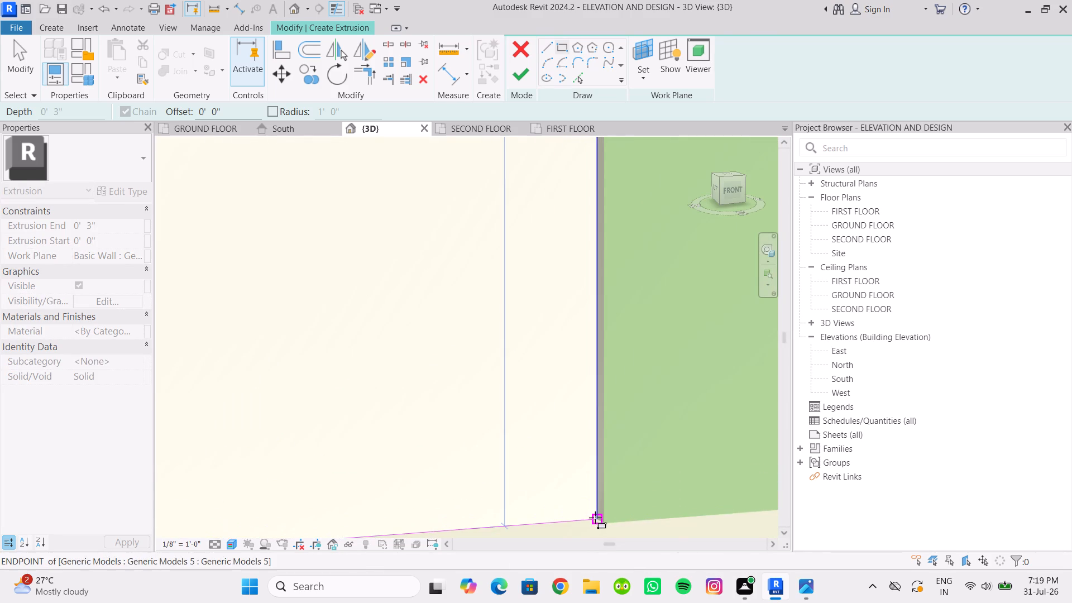
left_click(597, 518)
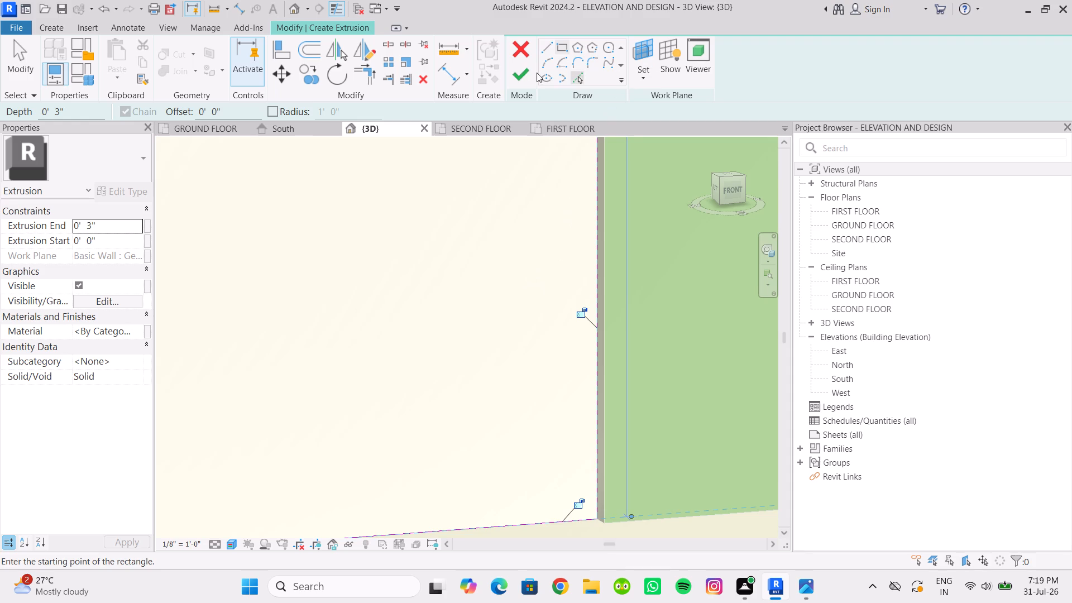
left_click(518, 68)
scroll(469, 338, "down", 13)
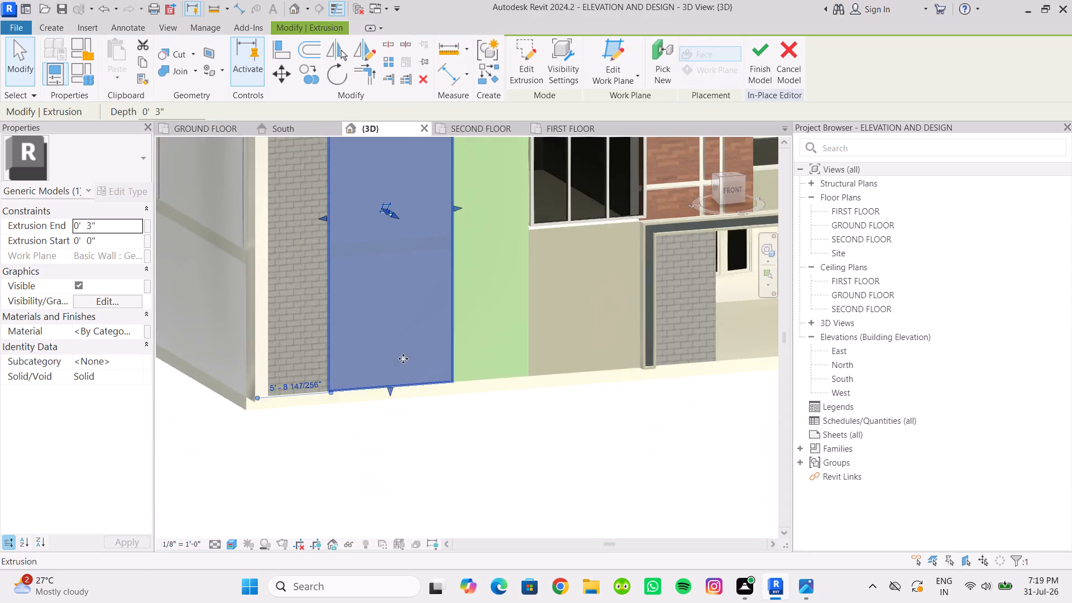
middle_click_drag(401, 358, 371, 346, "shift")
left_click(749, 70)
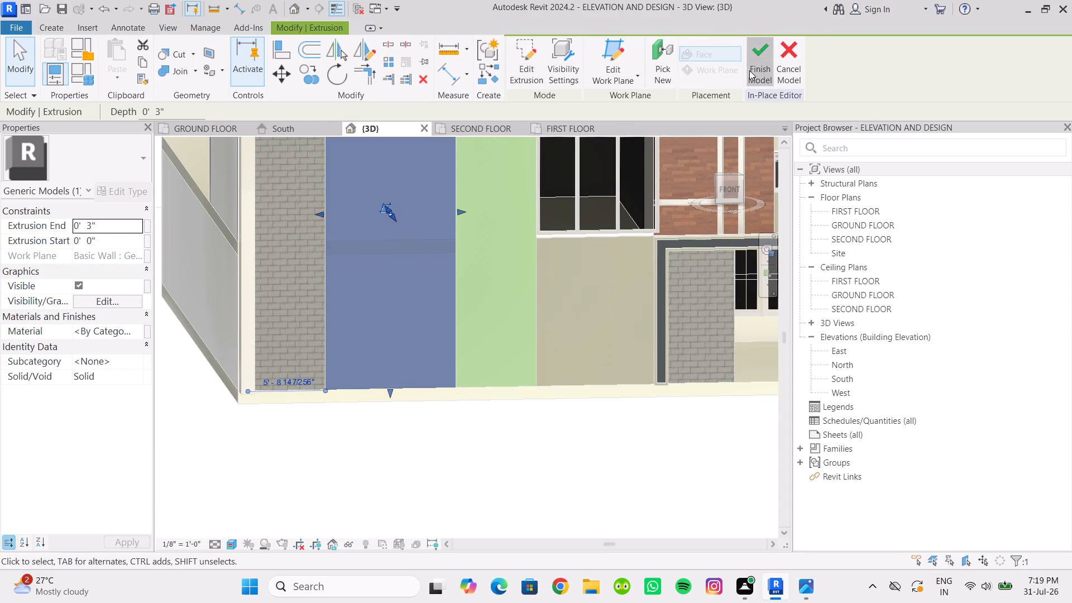
Reopen the new full-height panel between the grey shingle and green panels for in-place editing.
left_click(363, 218)
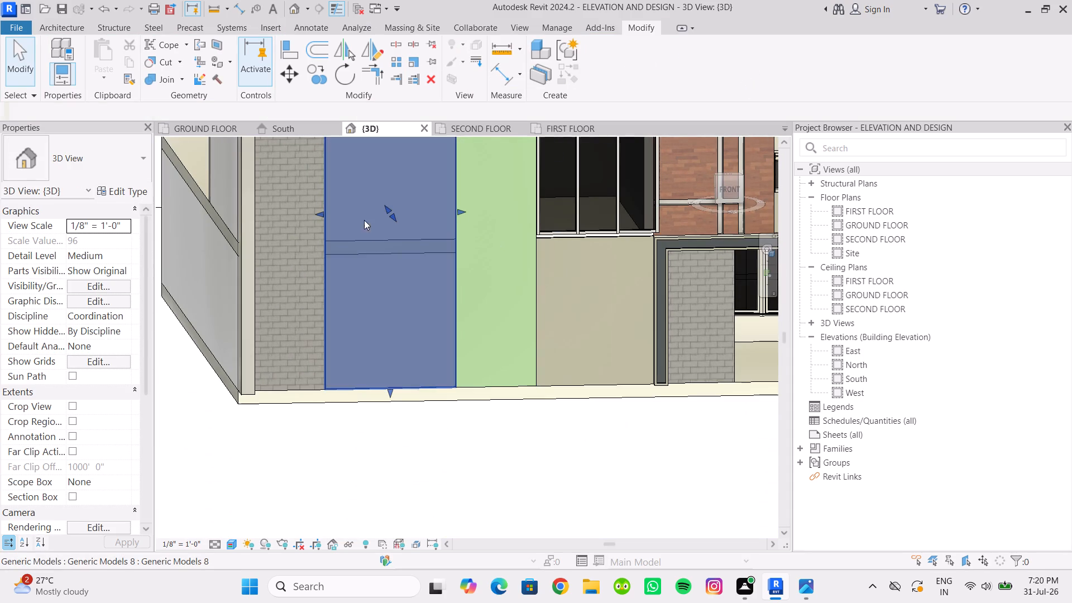
scroll(412, 282, "down", 3)
middle_click_drag(413, 284, 397, 363)
left_click(609, 58)
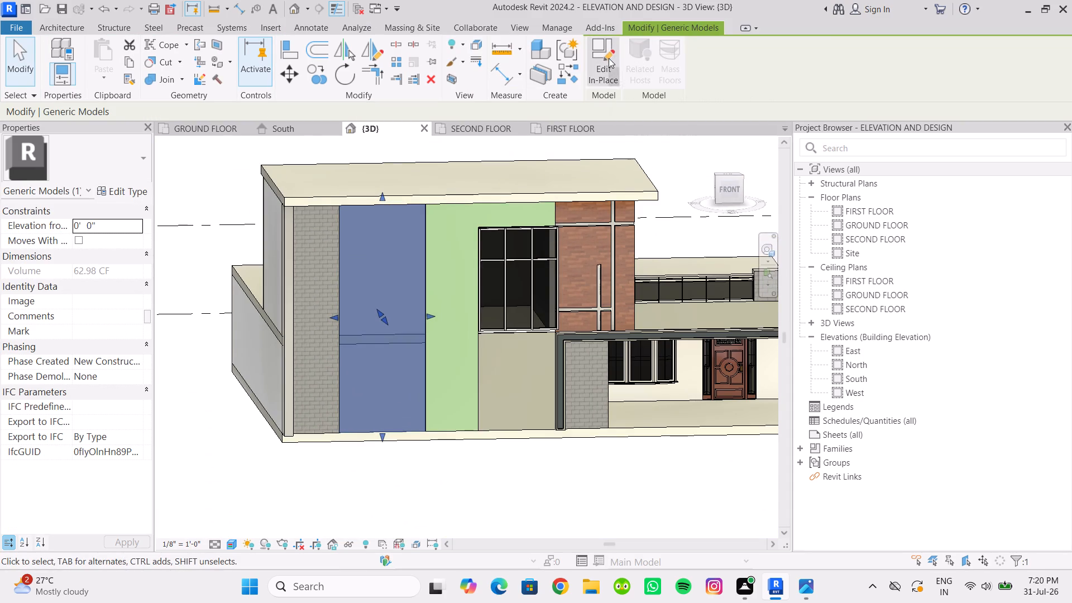
left_click(63, 29)
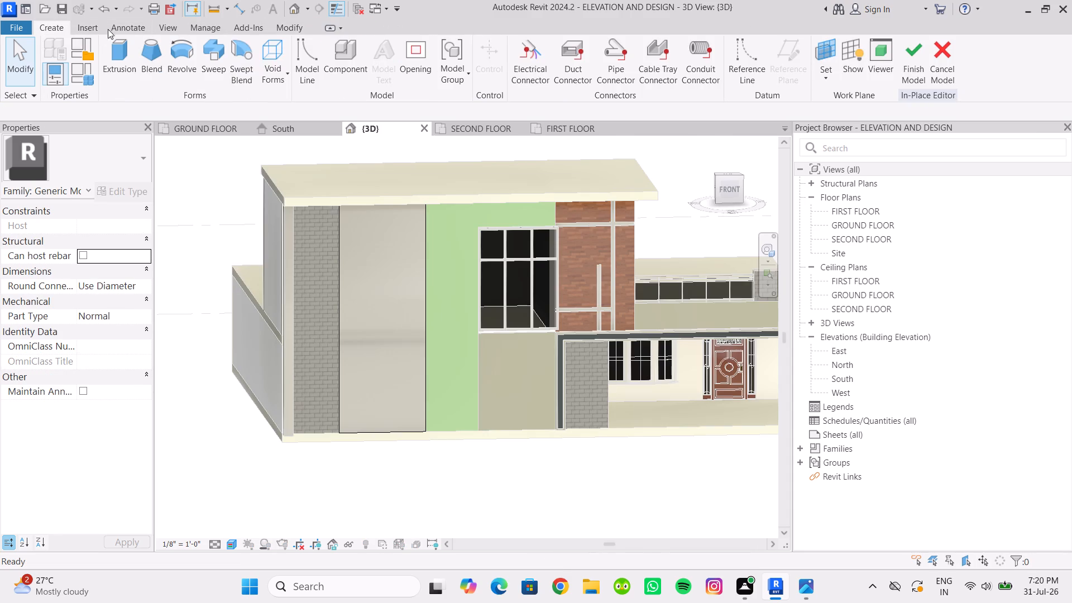
Sketch a void extrusion rectangle about 4'-4" long and 4" high on the panel's upper corner beside the grey shingles, using a 5" inward offset.
scroll(413, 189, "down", 2)
middle_click_drag(413, 189, 410, 236)
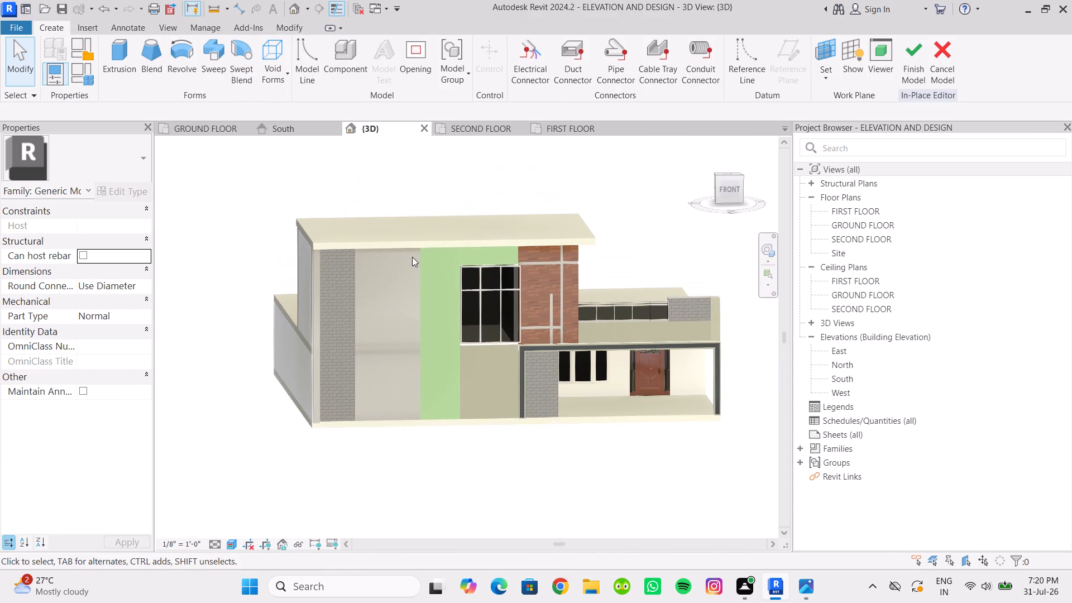
scroll(413, 261, "up", 1)
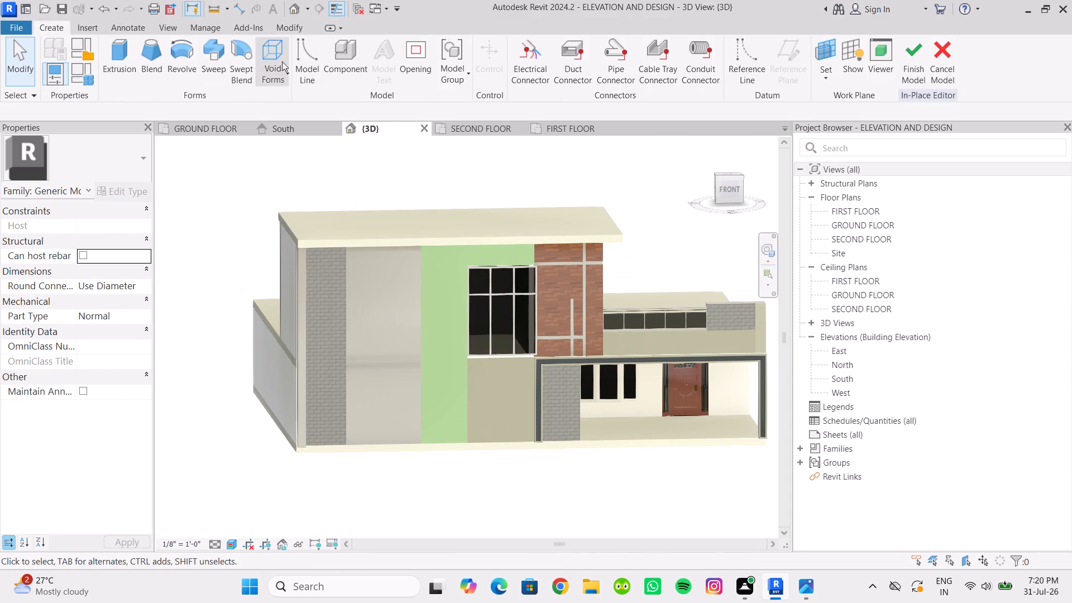
left_click(284, 78)
left_click(291, 103)
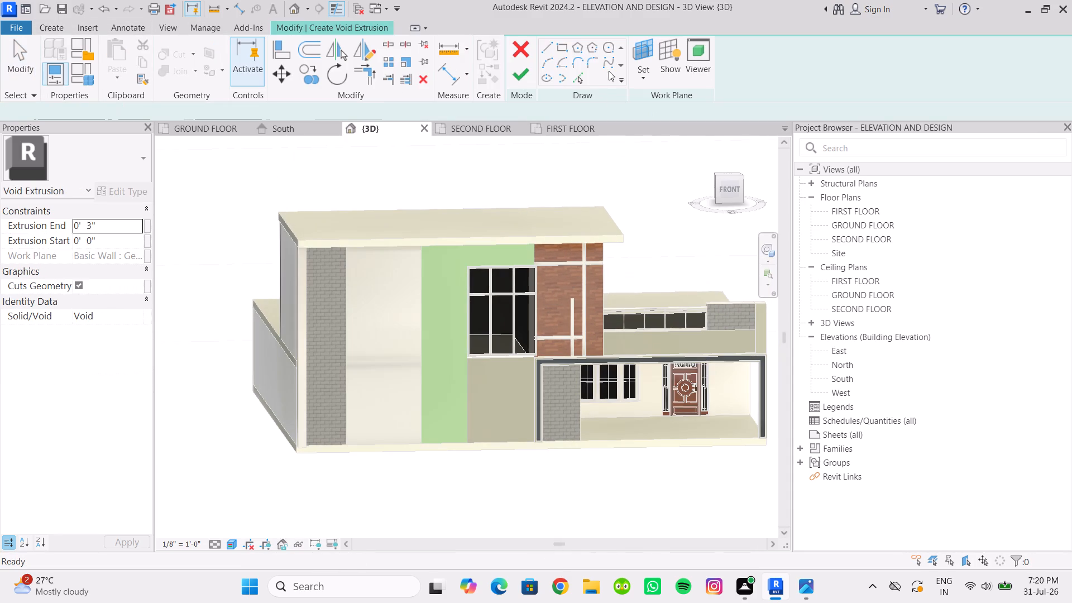
left_click(560, 47)
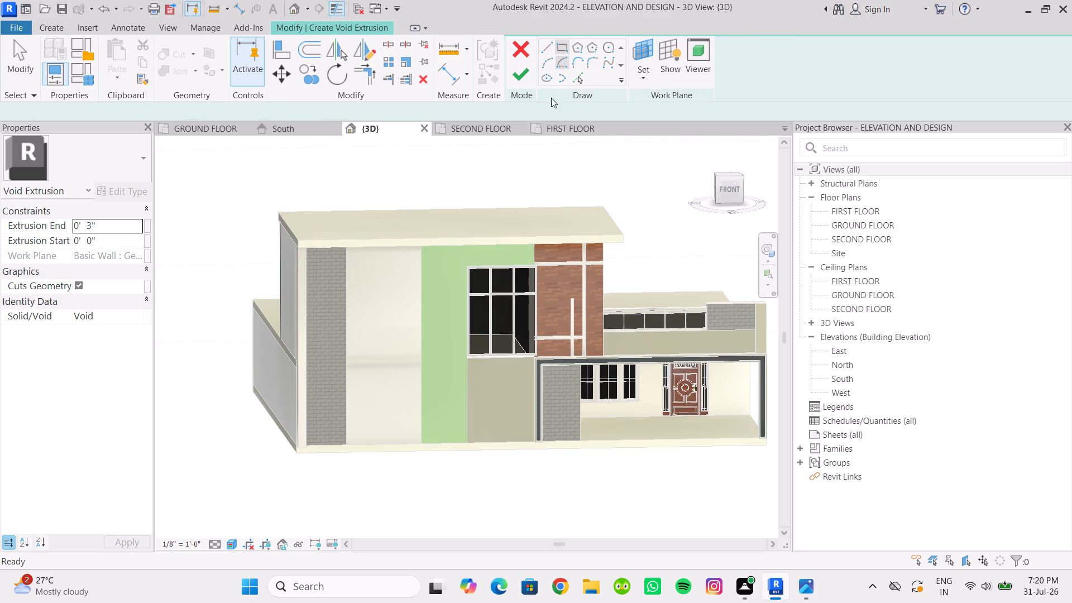
scroll(377, 328, "up", 3)
scroll(378, 333, "down", 2)
middle_click_drag(376, 328, 363, 308, "shift")
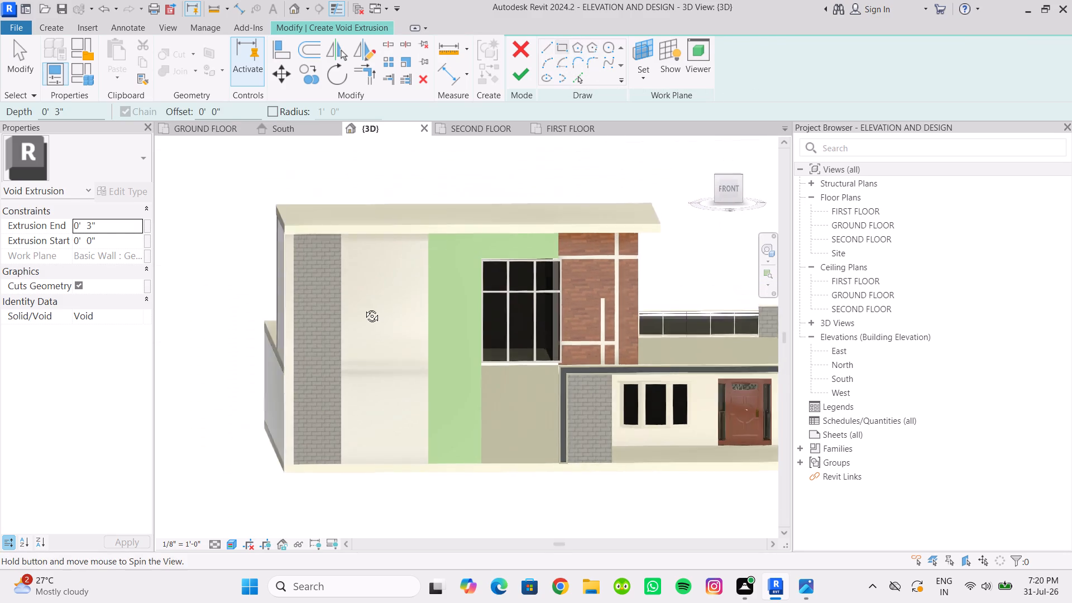
middle_click_drag(363, 308, 357, 245, "shift")
scroll(349, 243, "up", 4)
middle_click_drag(352, 246, 366, 307)
scroll(360, 308, "up", 9)
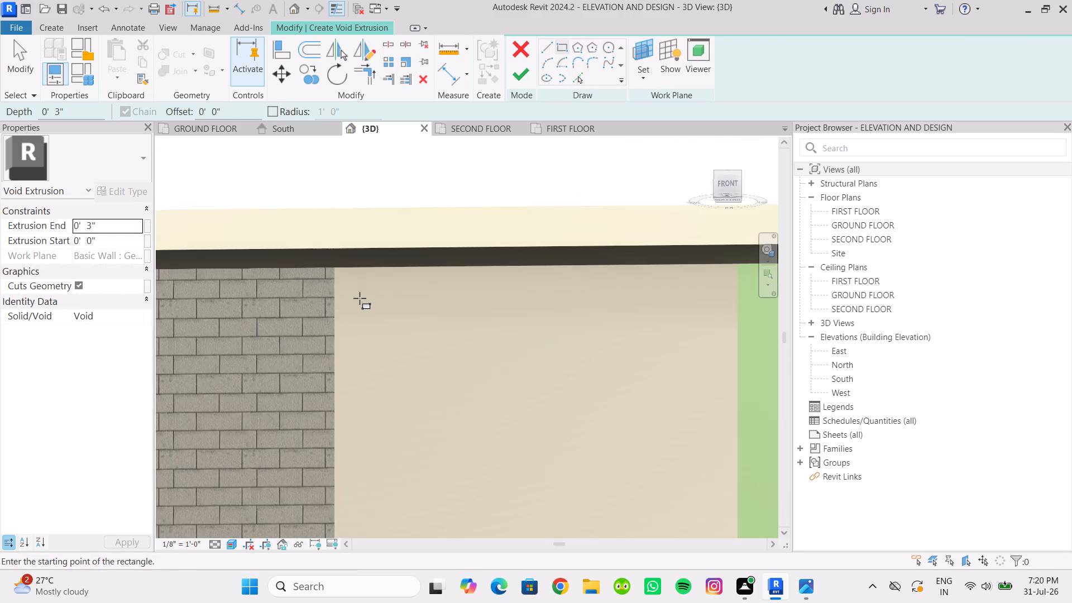
scroll(360, 298, "up", 1)
middle_click(360, 296, "shift")
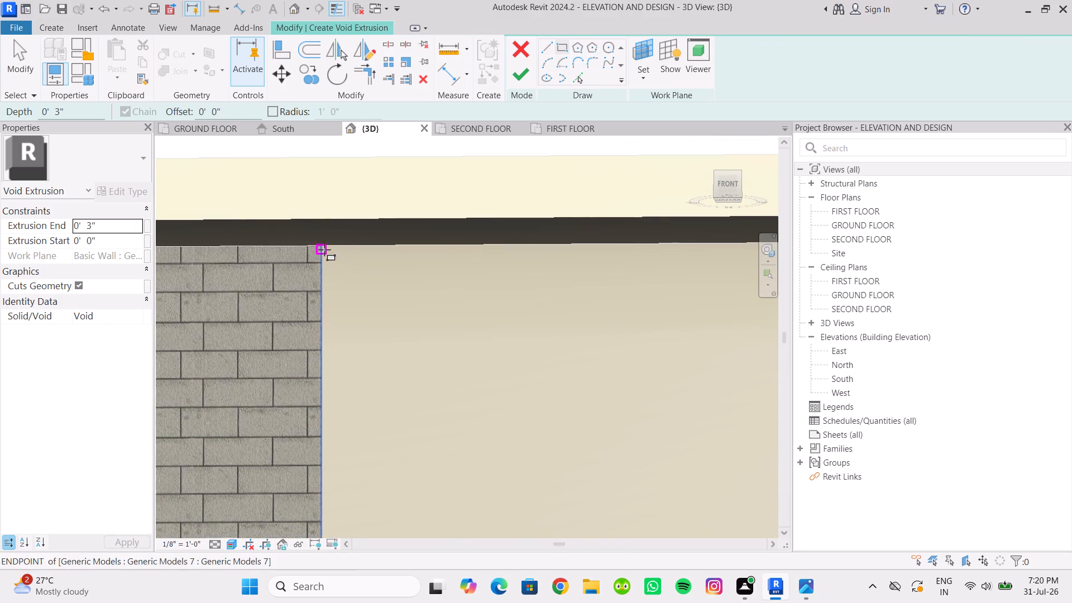
scroll(329, 253, "up", 5)
middle_click_drag(333, 253, 321, 252, "shift")
scroll(321, 259, "up", 3)
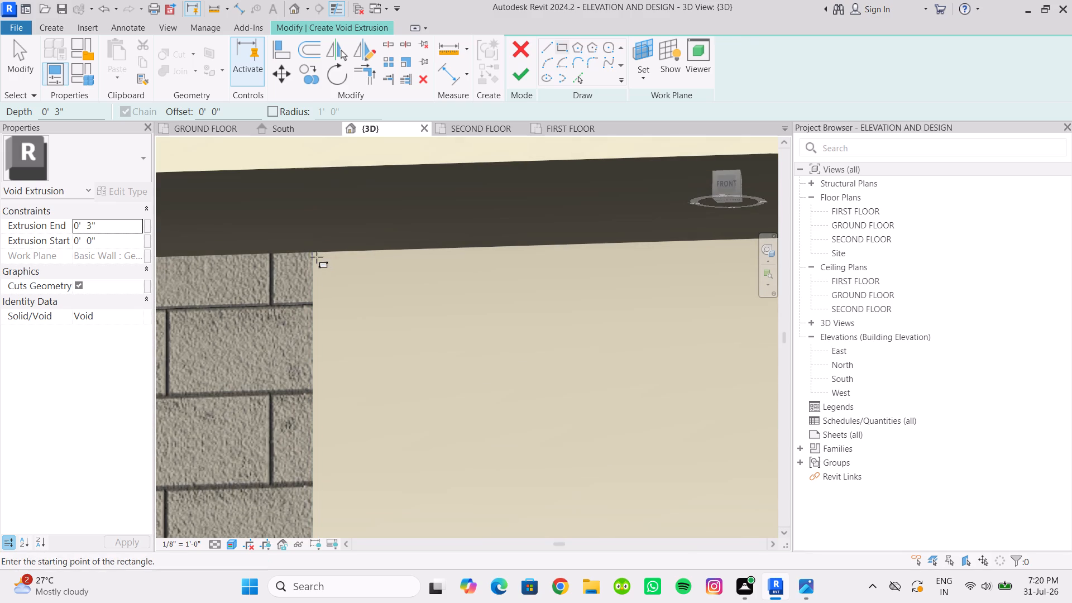
middle_click_drag(329, 261, 344, 279, "shift")
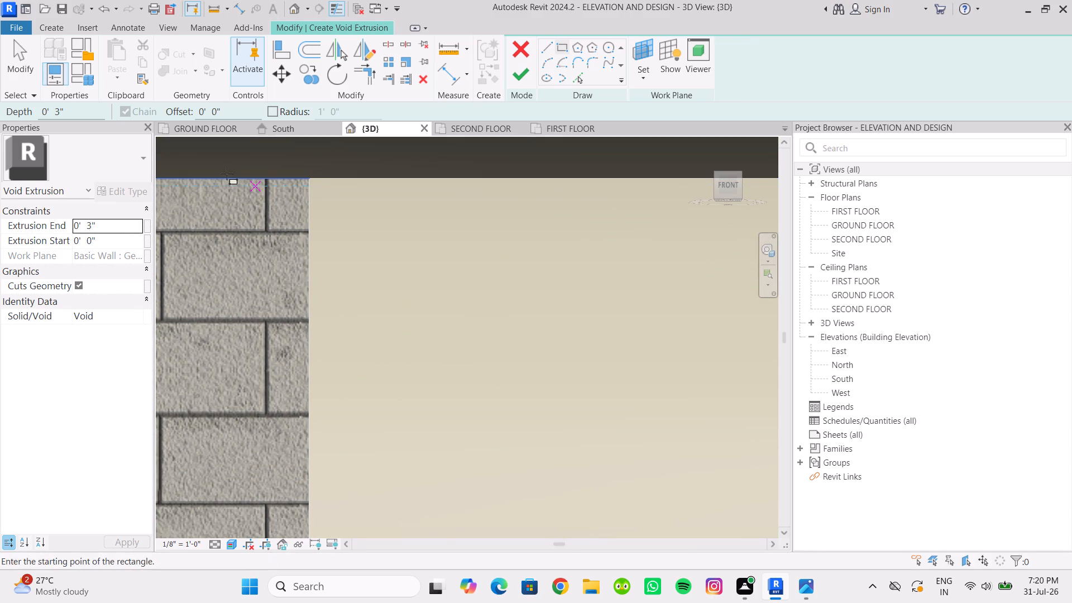
left_click_drag(222, 111, 186, 110)
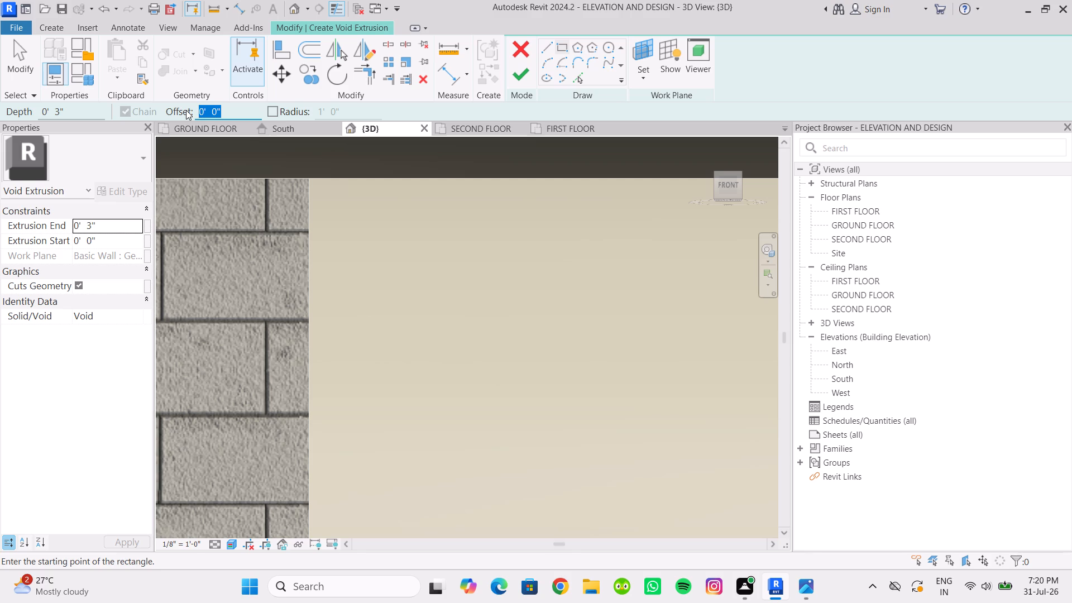
key("2")
key("BackSpace")
key("BackSpace")
type("5\"")
scroll(315, 202, "up", 4)
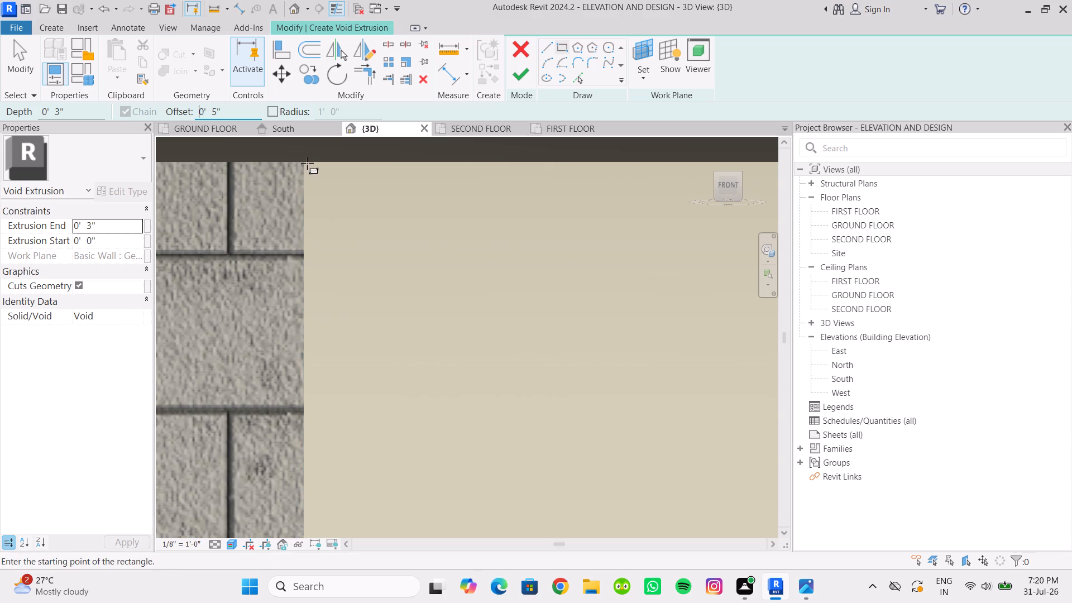
left_click(303, 173)
scroll(377, 221, "down", 5)
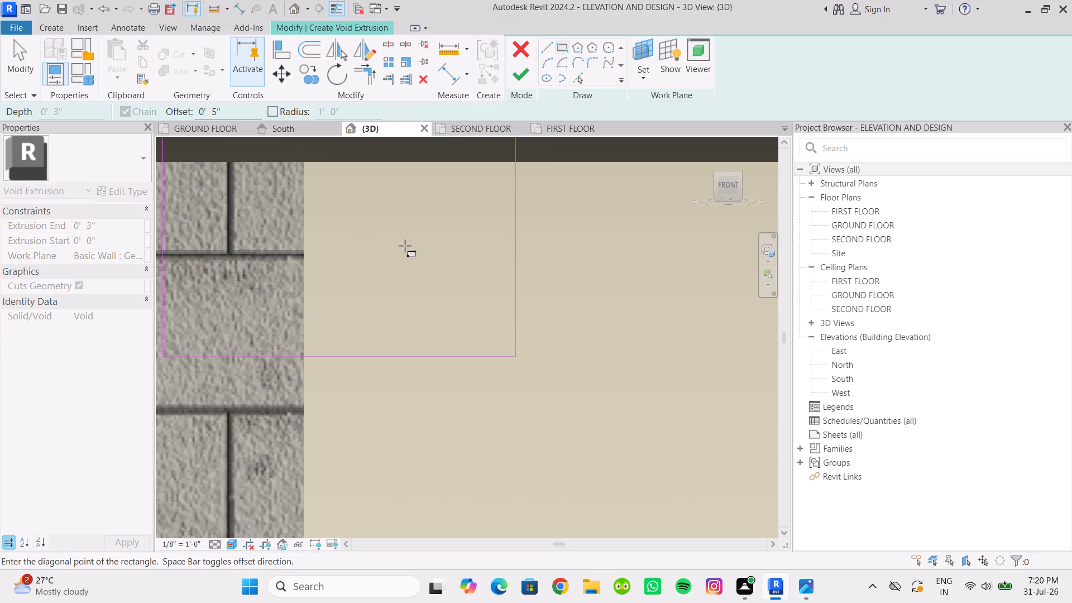
scroll(405, 246, "down", 11)
scroll(524, 341, "down", 2)
key("space")
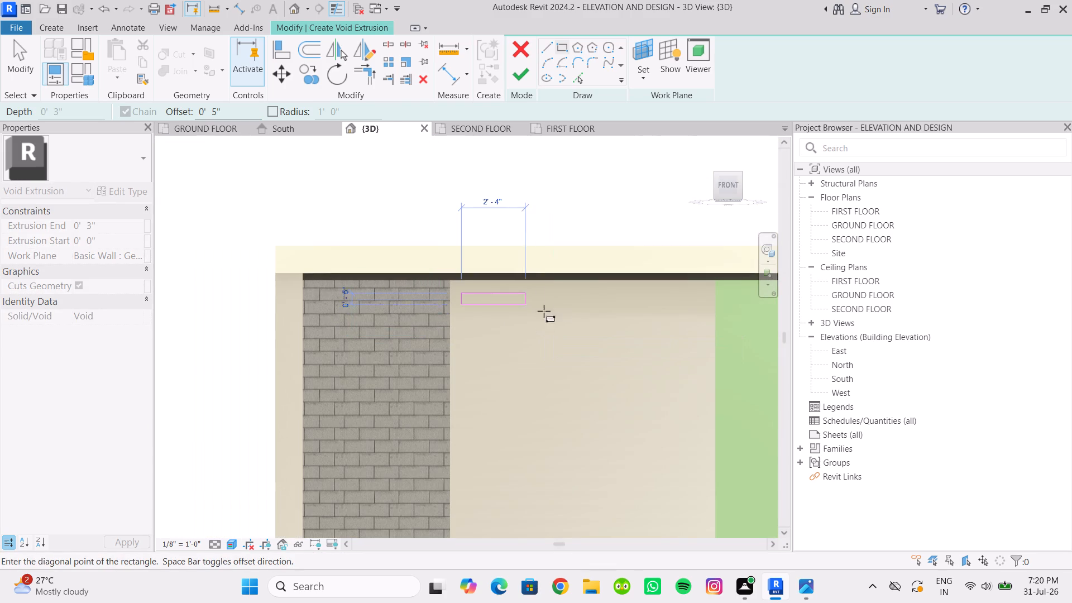
left_click(591, 313)
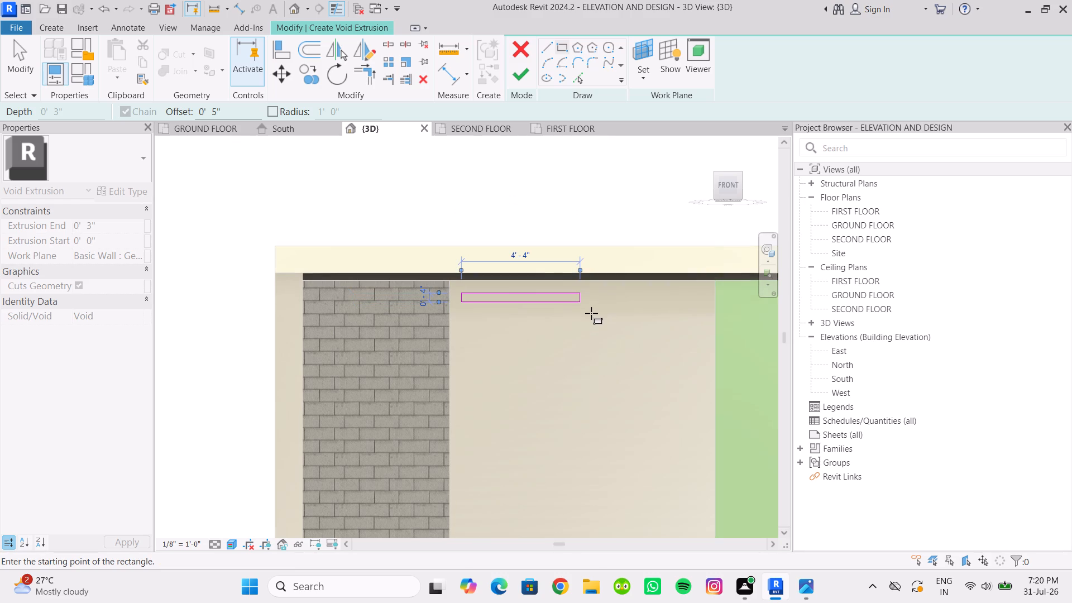
Set the void's extrusion end to 1" and finish the void extrusion.
left_click(113, 227)
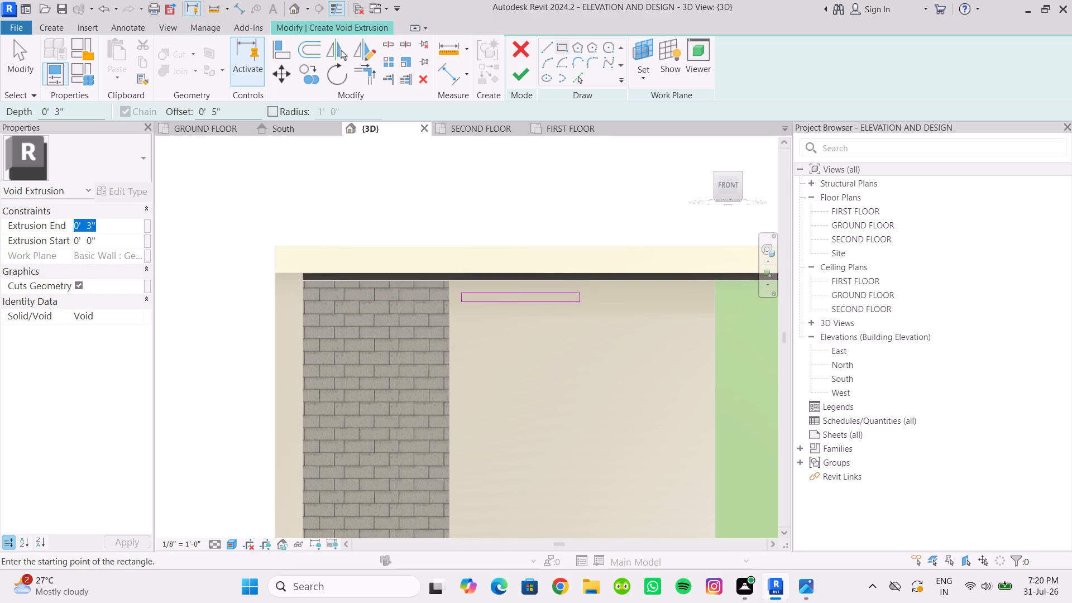
type("1\"")
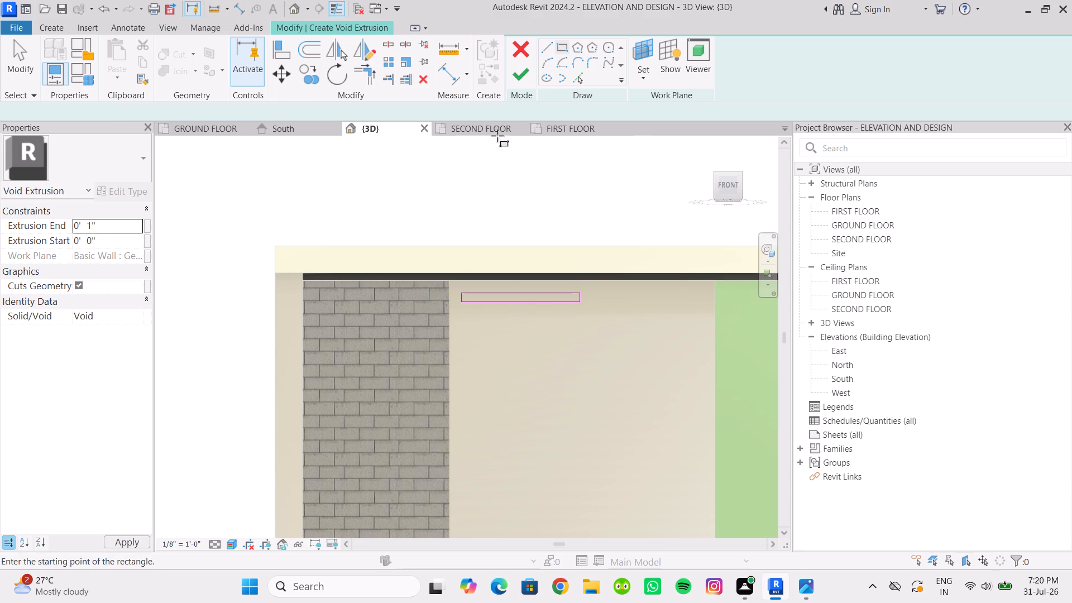
left_click(519, 74)
scroll(517, 334, "down", 2)
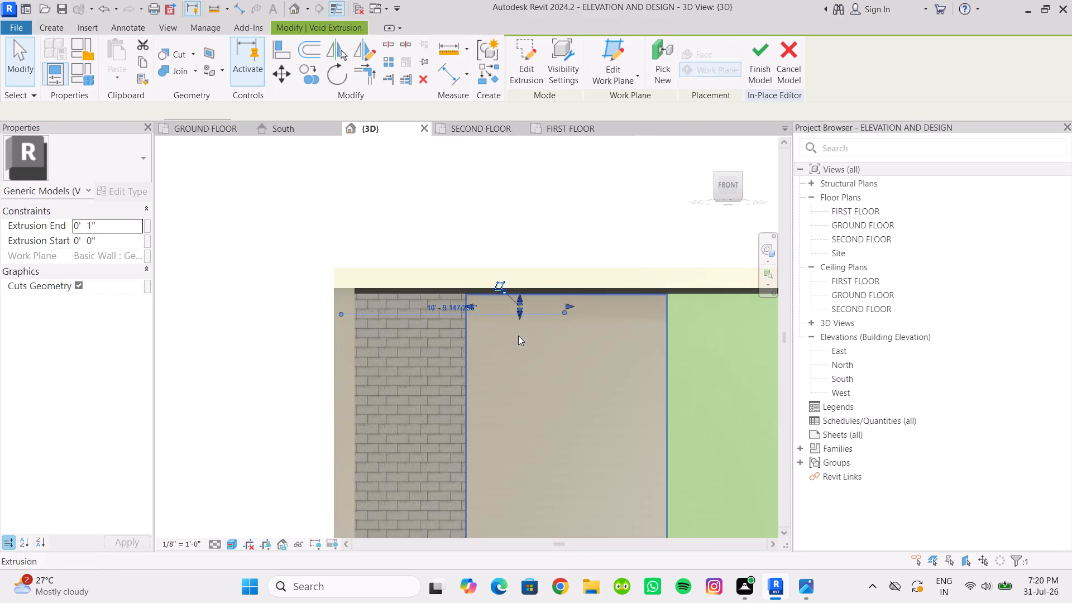
left_click(529, 197)
scroll(518, 323, "up", 3)
scroll(516, 317, "down", 3)
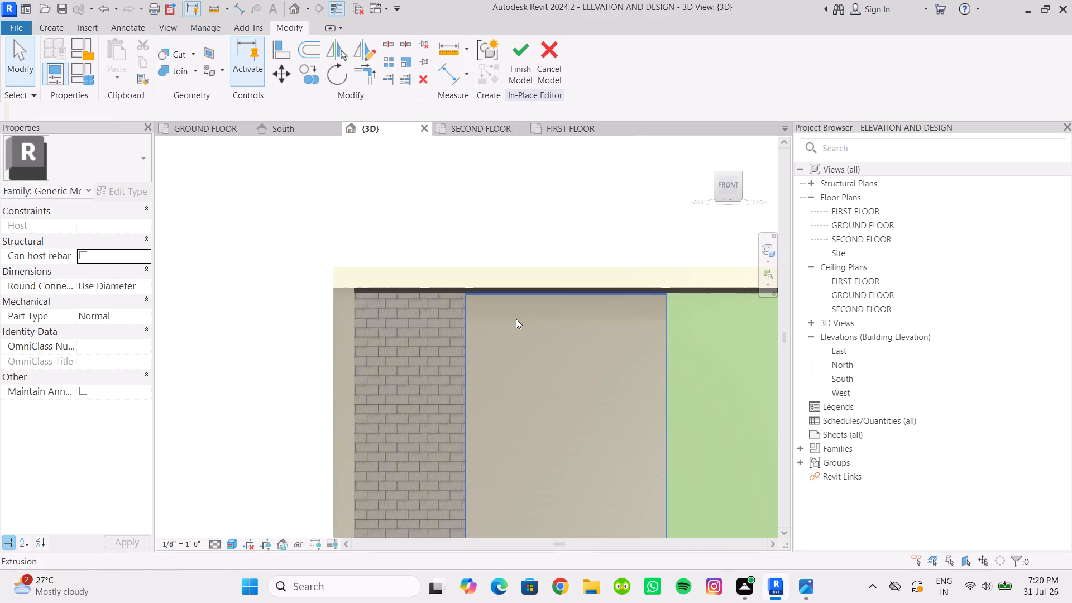
Temporarily hide the panel geometry covering the void between the grey shingle and green panels.
middle_click_drag(516, 319, 346, 354, "shift")
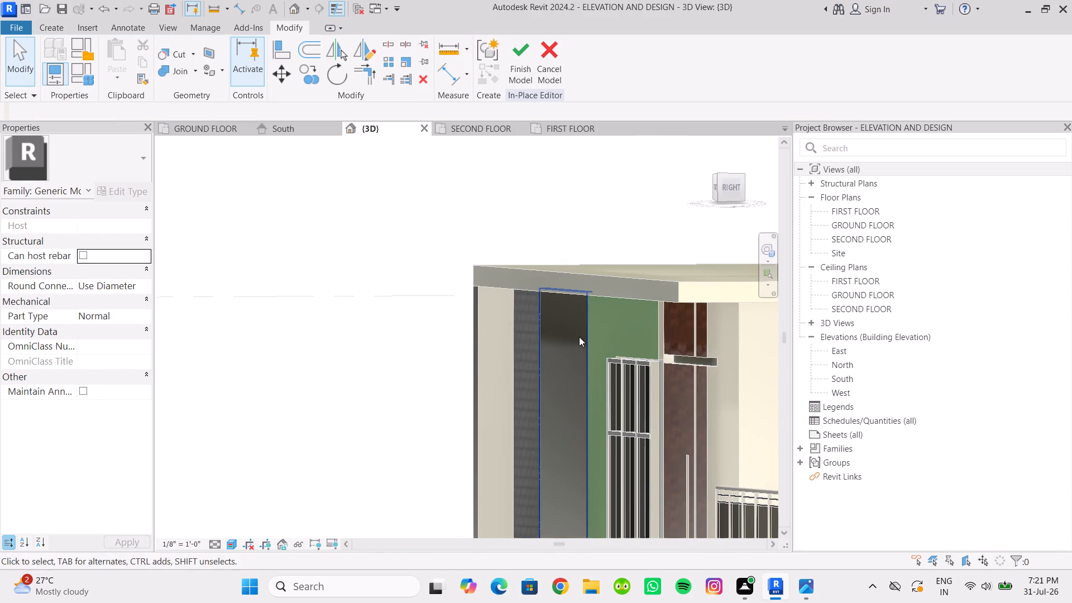
left_click(579, 337)
type("HH")
scroll(502, 367, "down", 4)
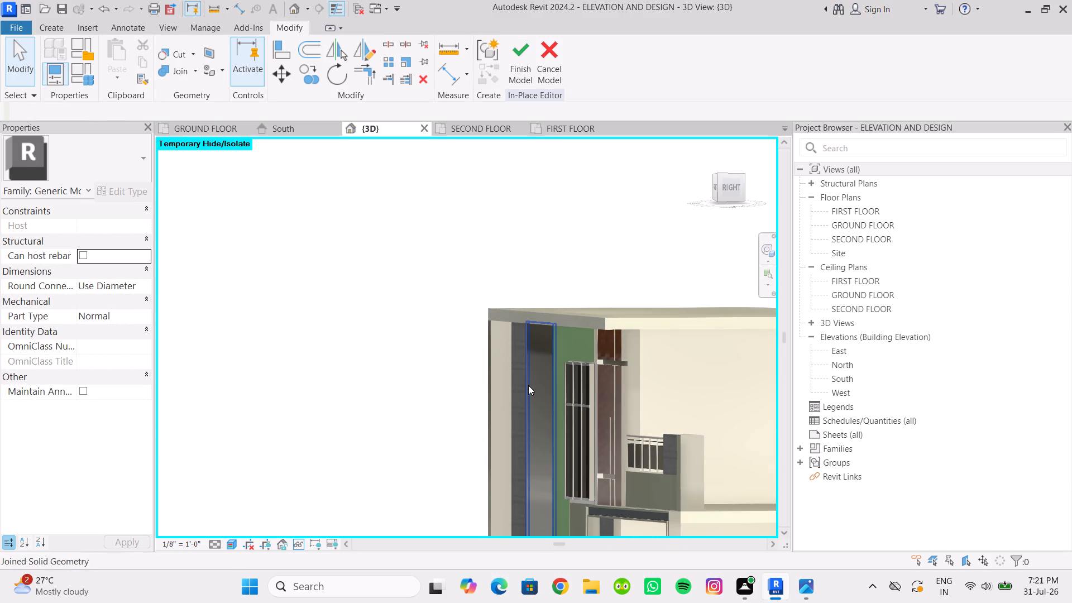
scroll(528, 385, "up", 2)
middle_click_drag(528, 385, 628, 374, "shift")
left_click(552, 357)
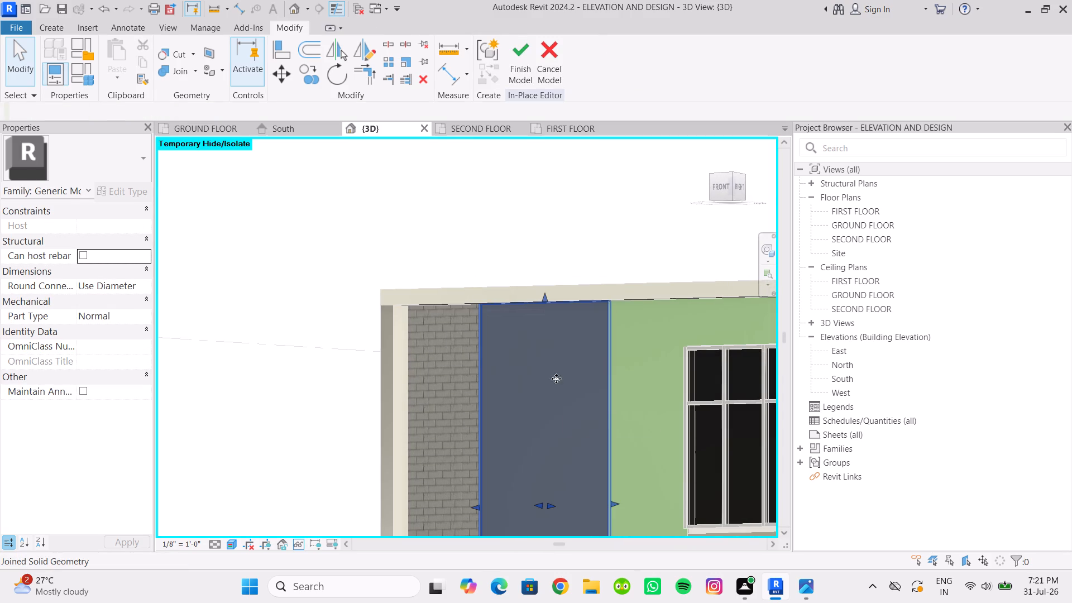
key("h")
key("h")
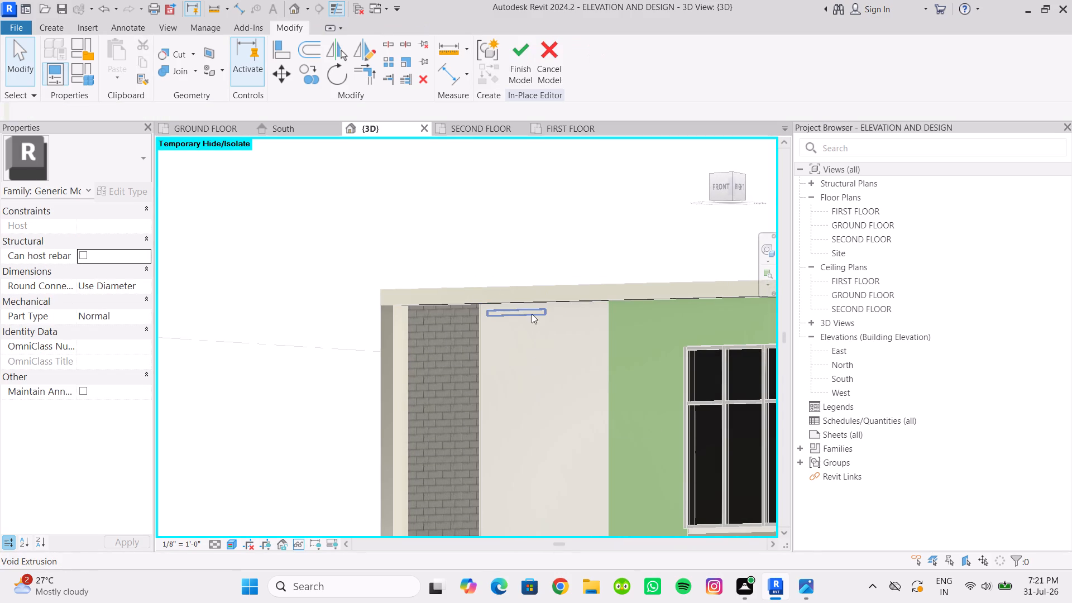
Stretch the void extrusion outward from the wall face to an extrusion start of about -3' 6 15/16", and restore the temporarily hidden geometry.
left_click(532, 314)
scroll(513, 331, "up", 3)
middle_click_drag(513, 331, 451, 365, "shift")
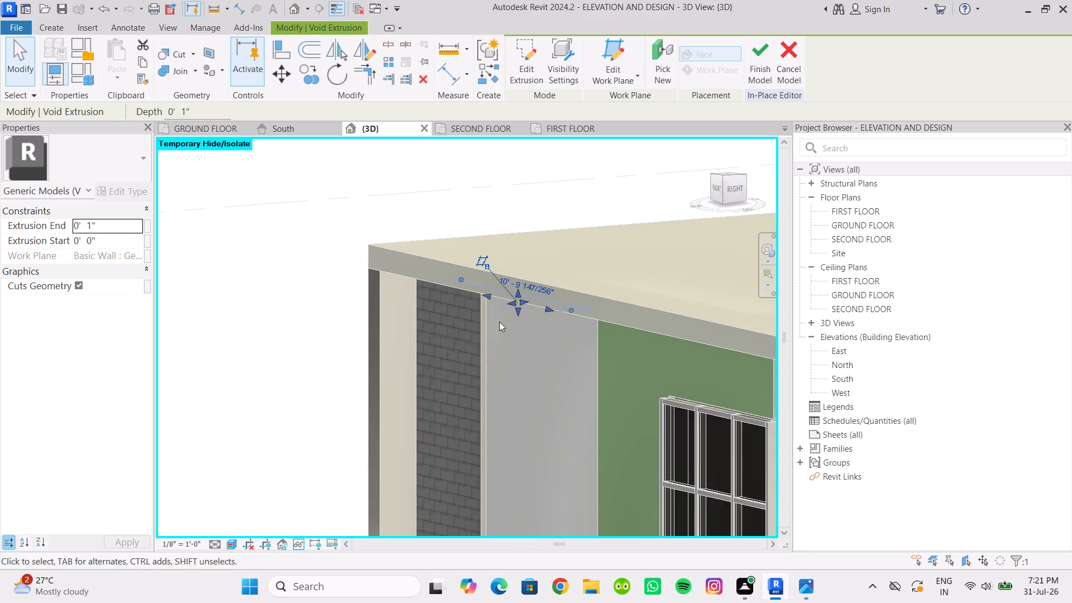
left_click_drag(511, 302, 445, 325)
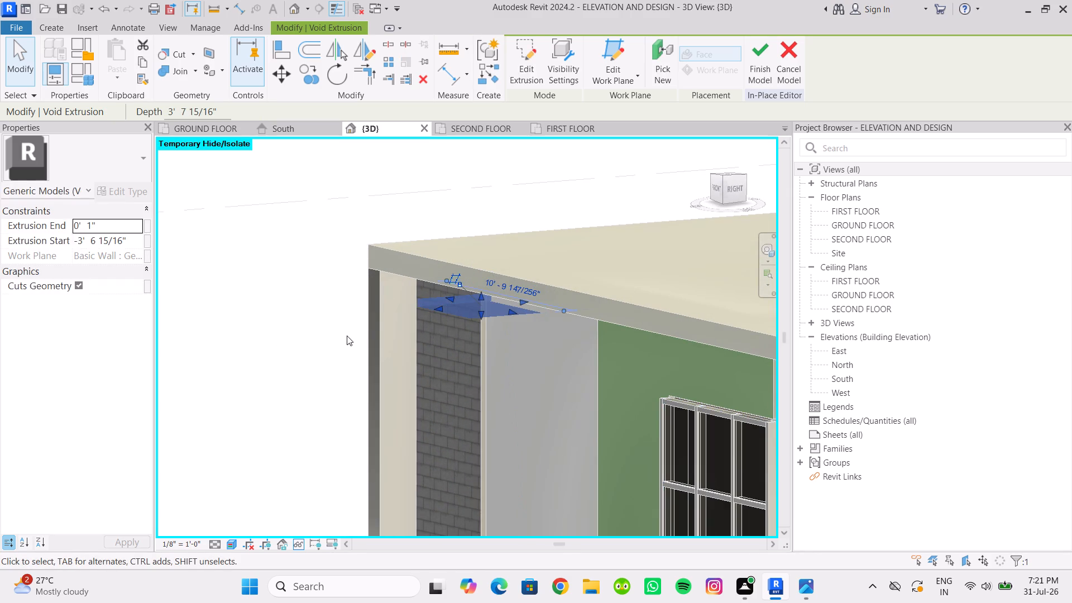
left_click(342, 333)
scroll(320, 335, "down", 2)
middle_click_drag(322, 335, 374, 344, "shift")
key("h")
key("r")
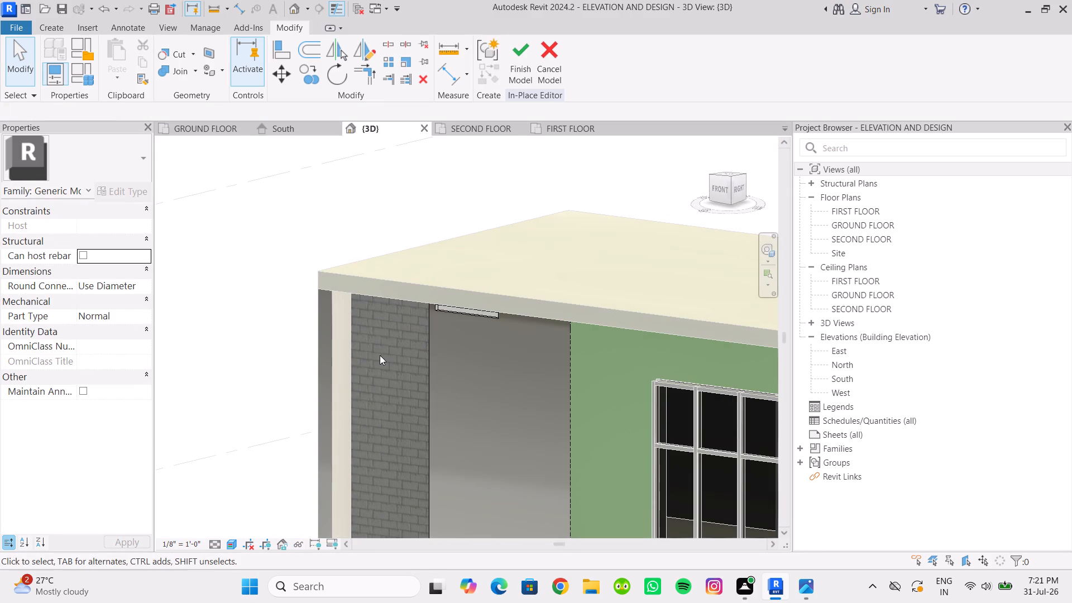
Stretch the void extrusion's inner end back within the panel thickness to an extrusion end of about -1 57/256".
scroll(403, 360, "down", 3)
scroll(430, 380, "up", 3)
middle_click_drag(452, 374, 454, 371, "shift")
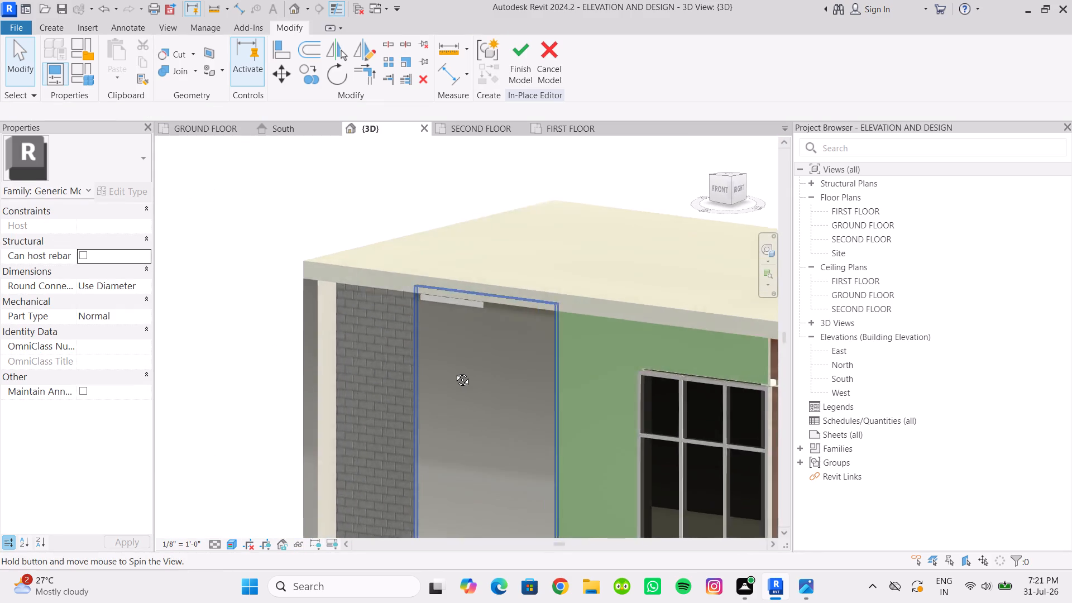
middle_click_drag(454, 371, 523, 346, "shift")
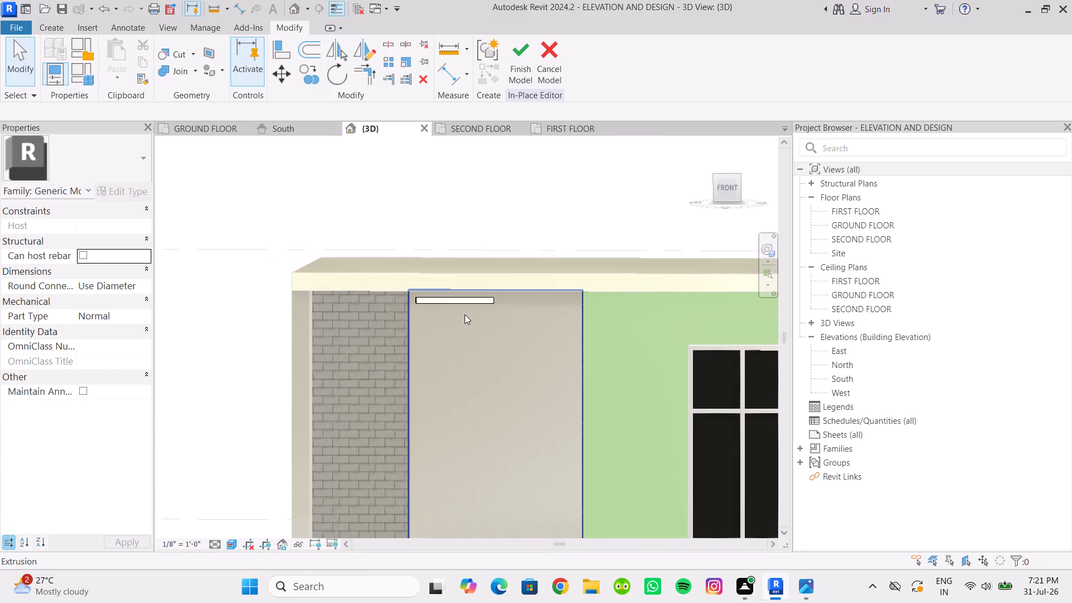
scroll(465, 314, "up", 3)
middle_click(447, 311, "shift")
left_click(456, 293)
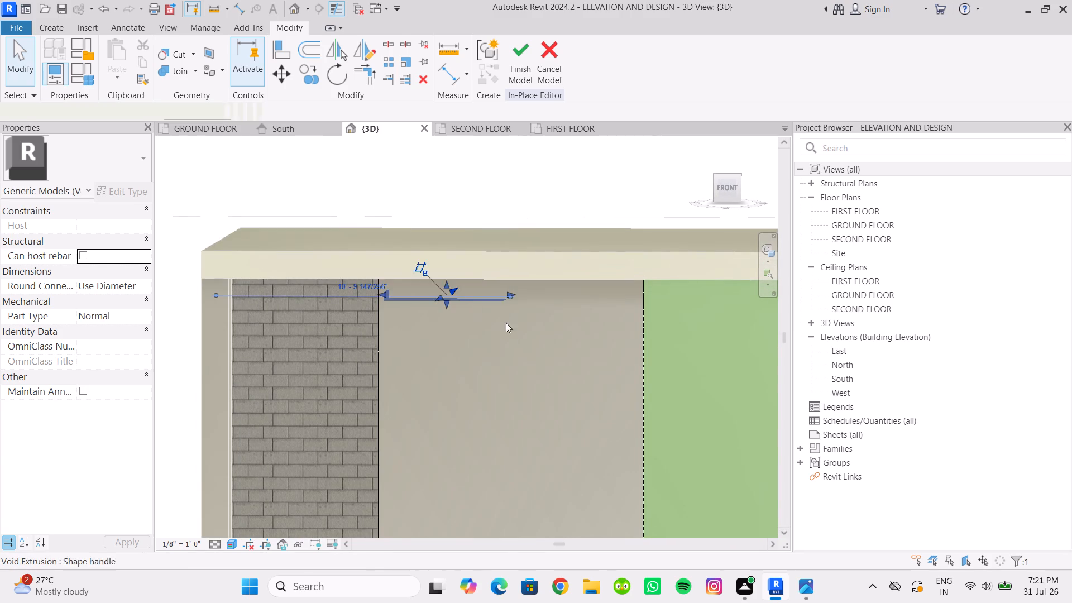
scroll(512, 333, "down", 2)
middle_click_drag(508, 334, 346, 357, "shift")
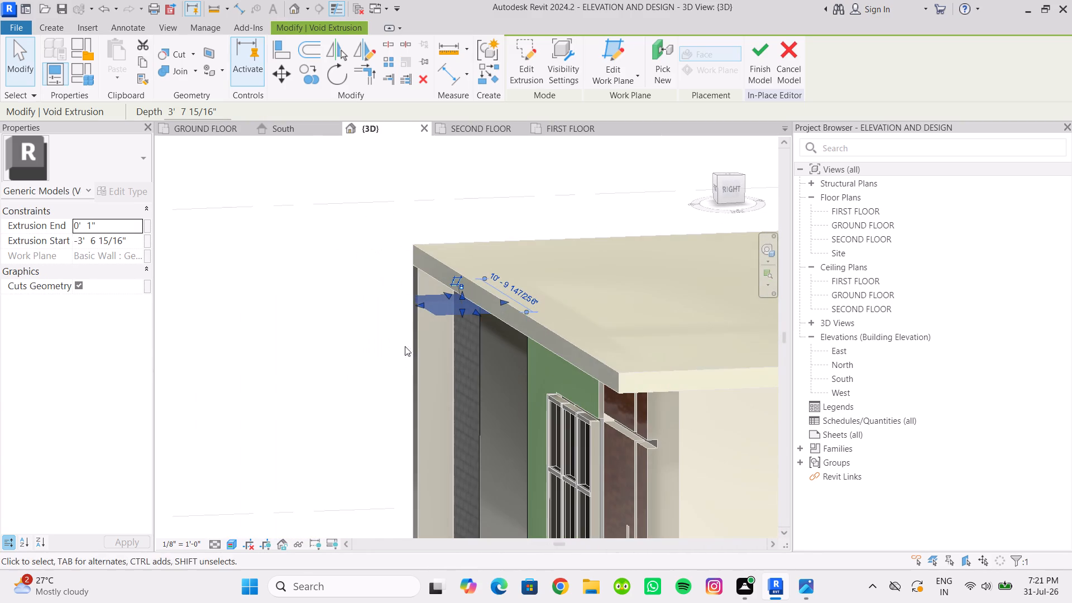
middle_click_drag(427, 358, 437, 327)
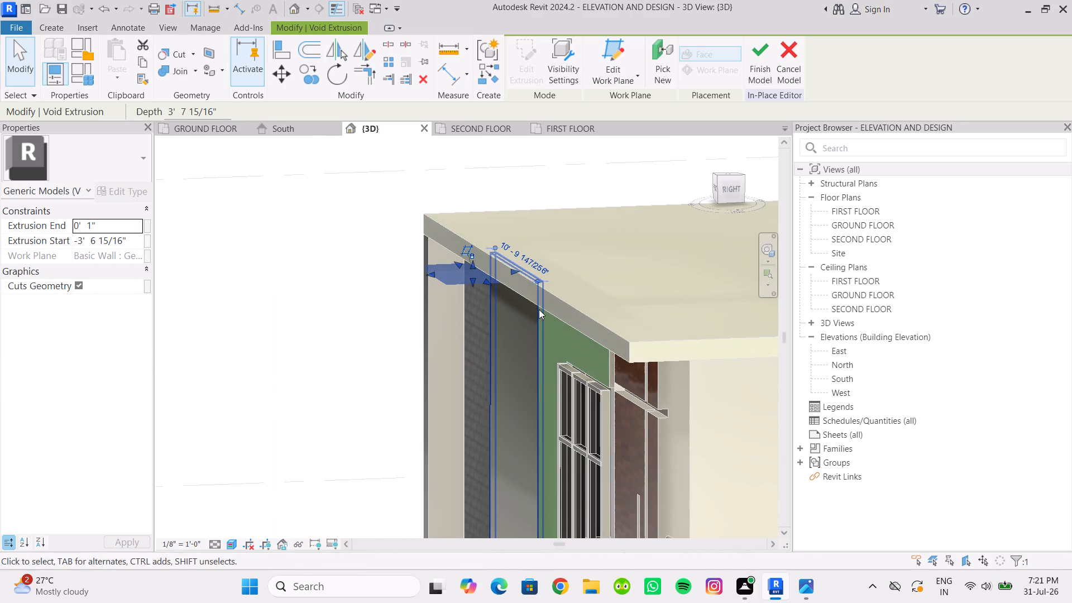
middle_click_drag(524, 396, 482, 345)
scroll(523, 395, "down", 1)
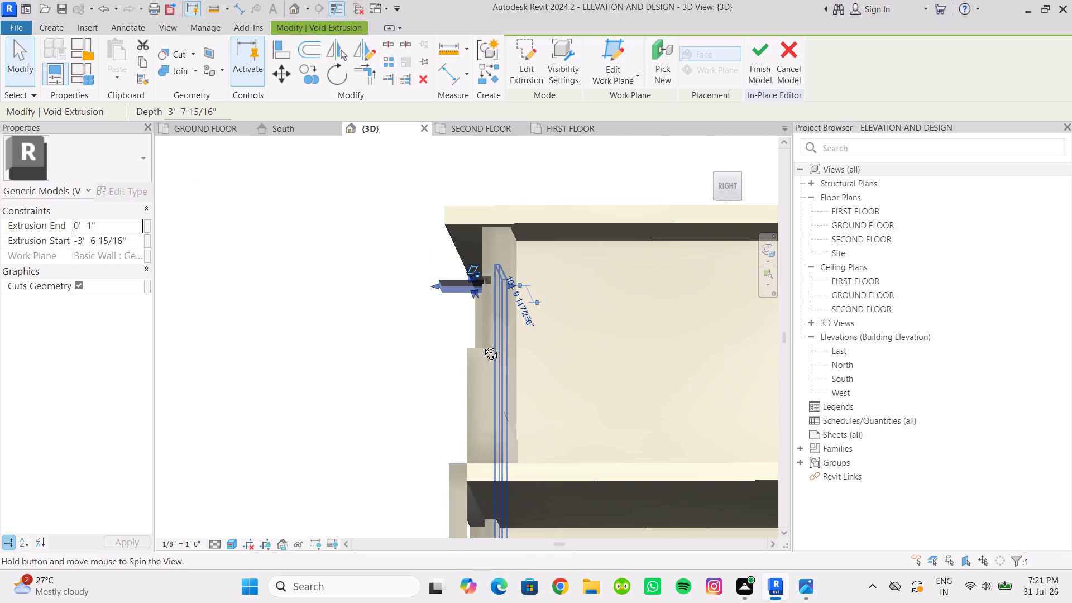
middle_click_drag(482, 345, 488, 354)
left_click(730, 193)
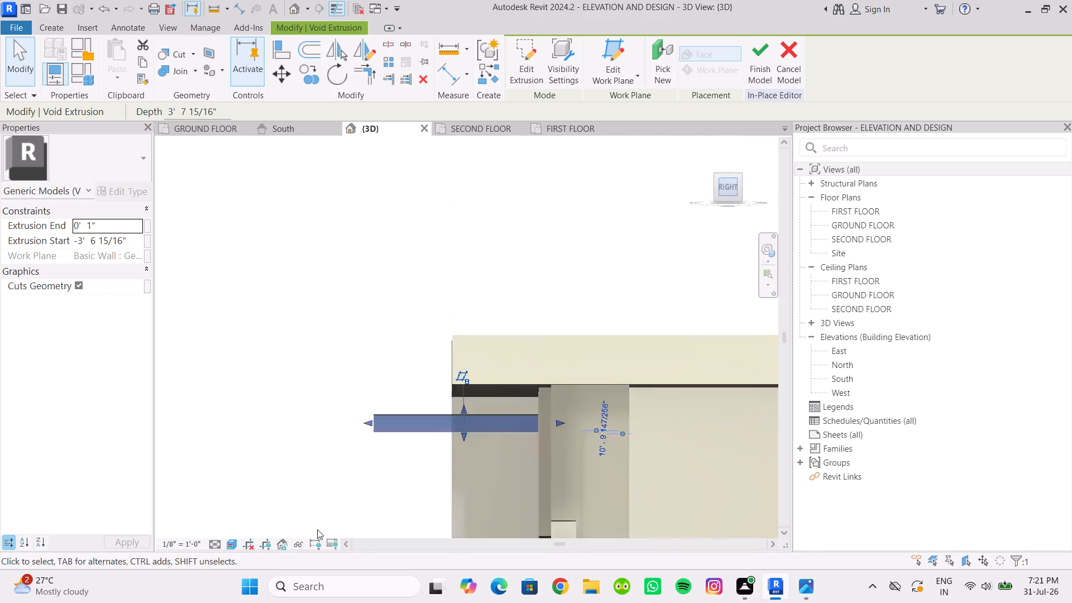
scroll(596, 339, "up", 4)
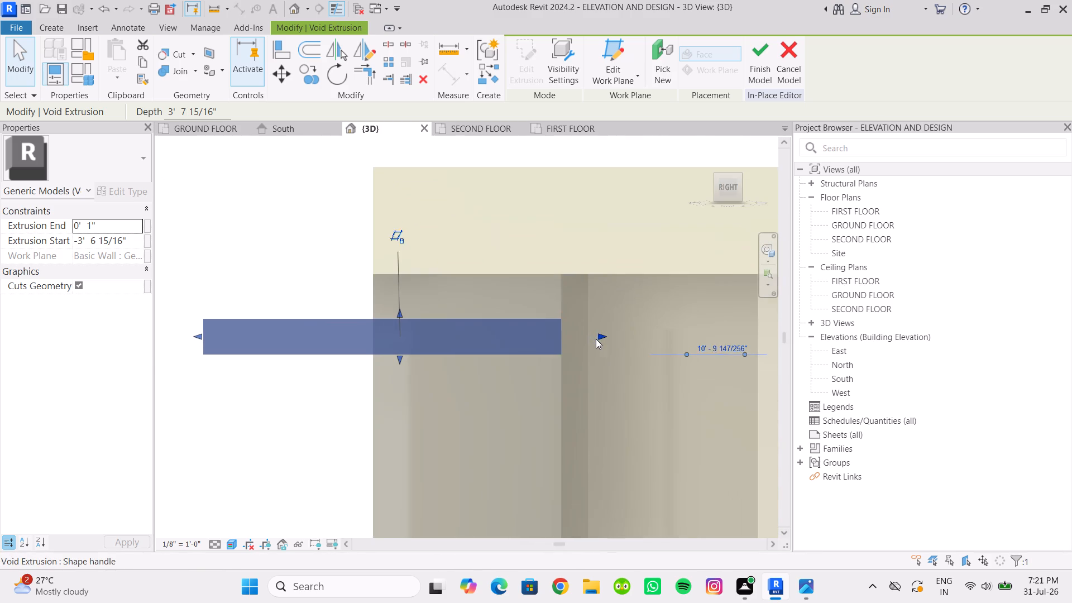
left_click_drag(601, 336, 578, 342)
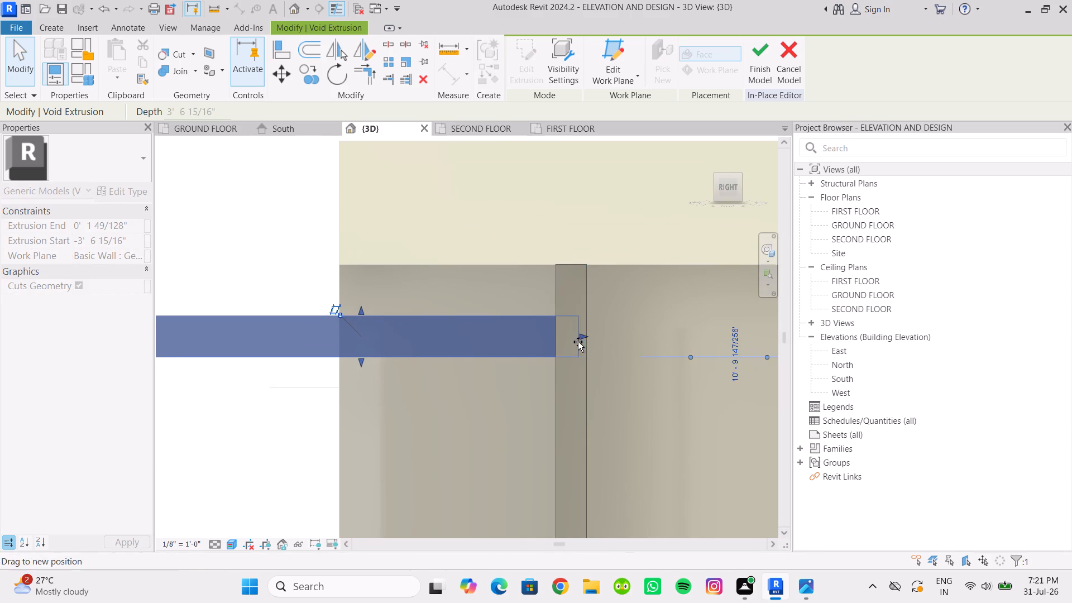
left_click_drag(578, 342, 574, 342)
scroll(555, 359, "down", 4)
middle_click_drag(530, 377, 590, 352)
left_click(391, 386)
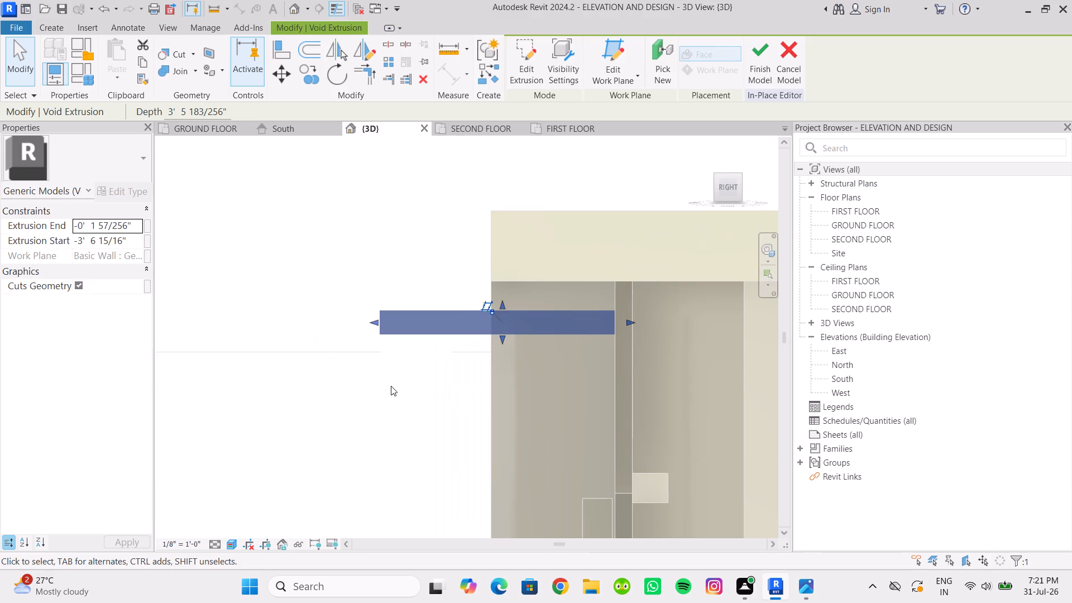
Array the void extrusion straight down the panel, placing the last member just above the panel's base beside the grey shingles.
scroll(383, 398, "down", 3)
middle_click_drag(383, 399, 522, 394, "shift")
scroll(510, 385, "down", 2)
middle_click_drag(502, 394, 472, 359)
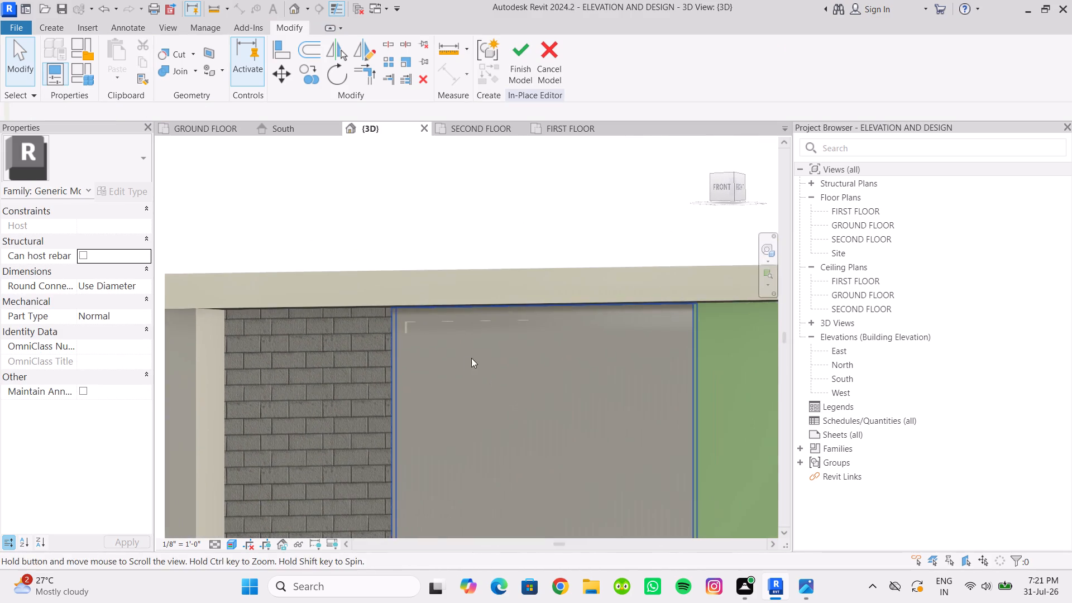
scroll(472, 366, "down", 3)
middle_click_drag(472, 369, 551, 378, "shift")
scroll(494, 374, "up", 2)
middle_click_drag(486, 372, 468, 303)
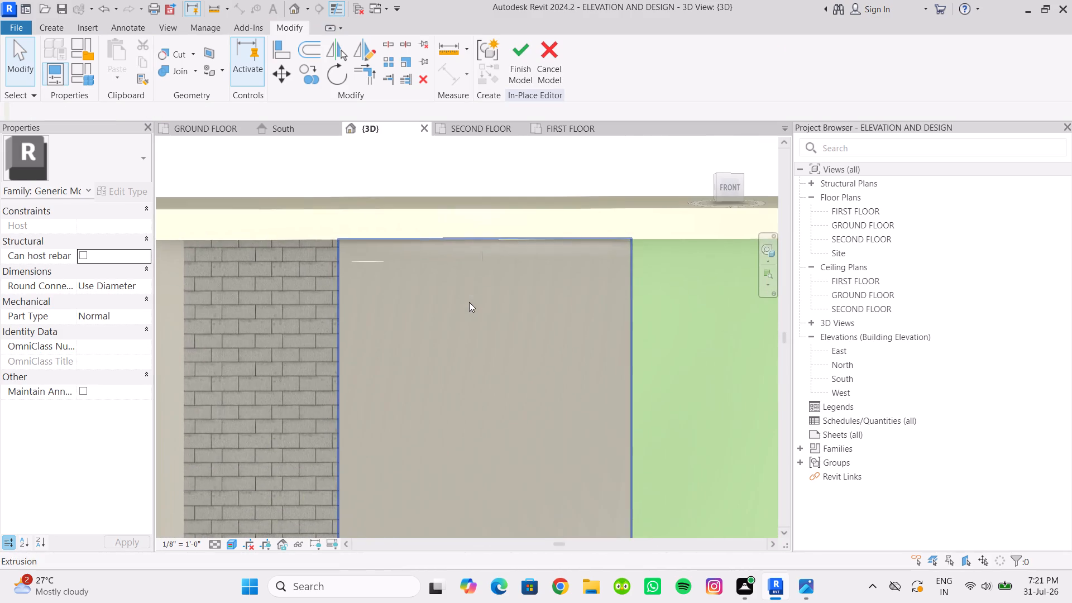
scroll(463, 314, "down", 5)
middle_click(454, 343)
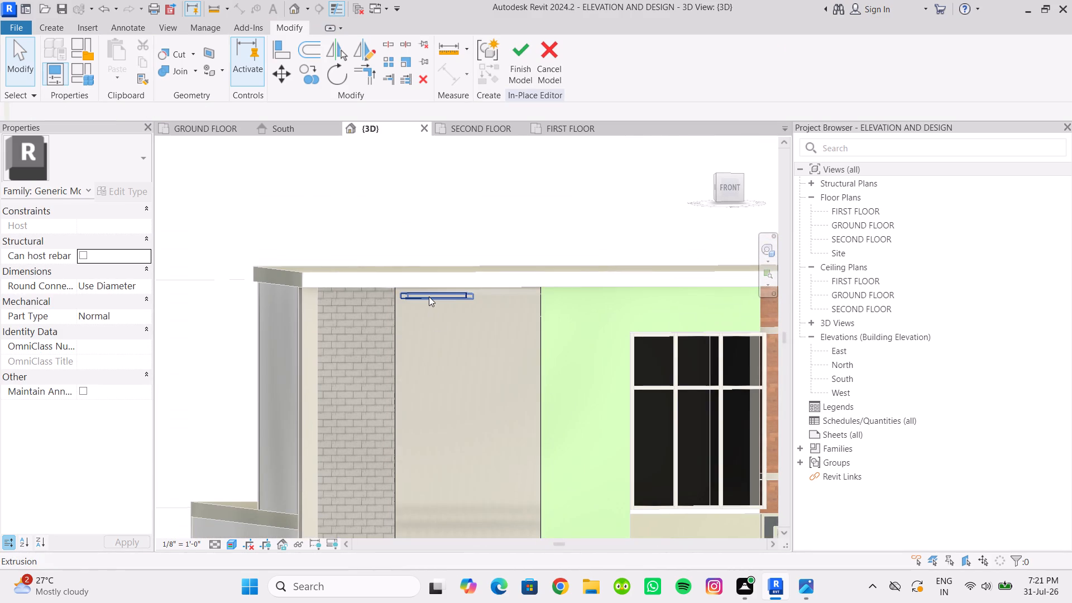
left_click(429, 296)
middle_click_drag(449, 348, 434, 342, "shift")
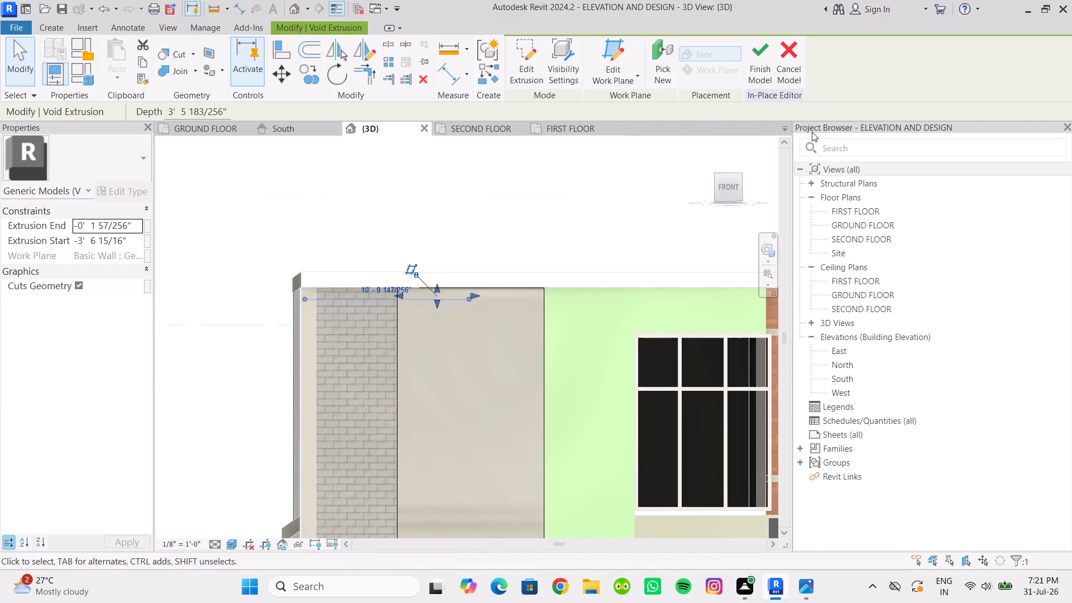
left_click(734, 188)
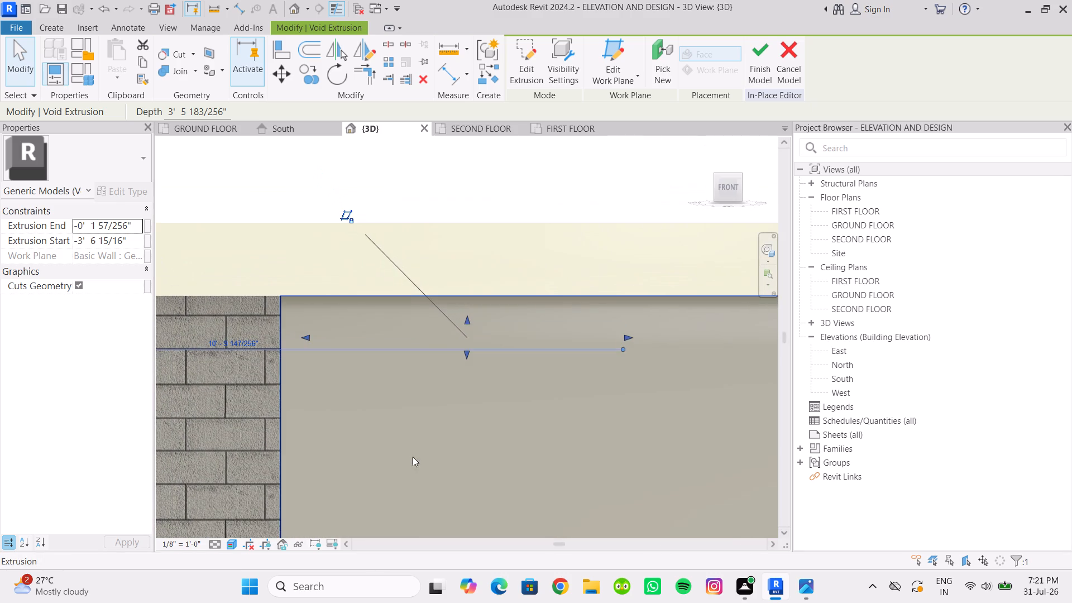
left_click(391, 62)
scroll(314, 338, "up", 2)
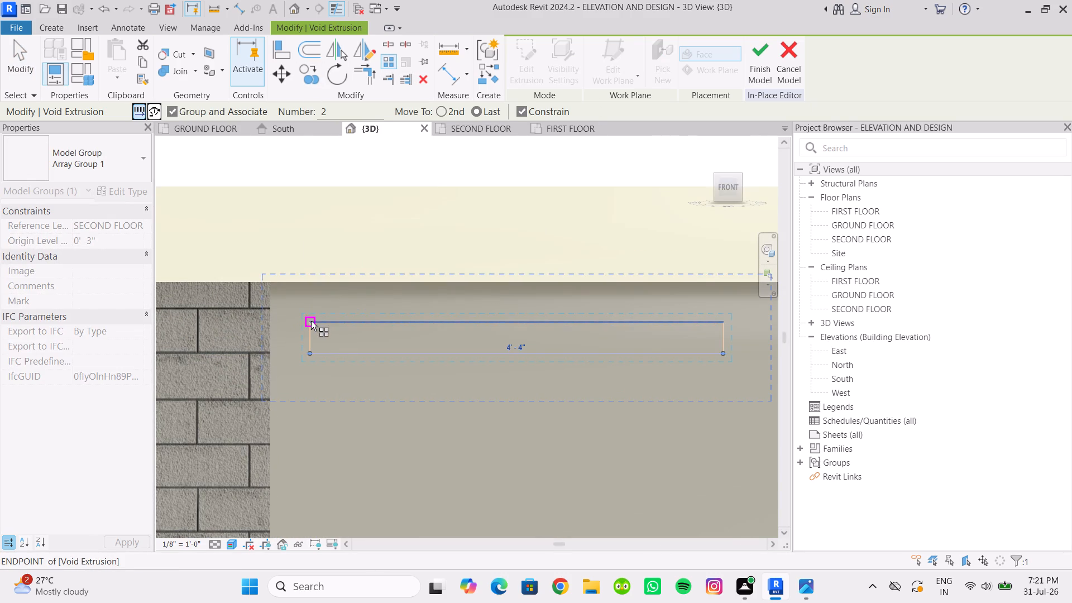
left_click(311, 321)
scroll(309, 418, "down", 4)
middle_click_drag(310, 431, 308, 281)
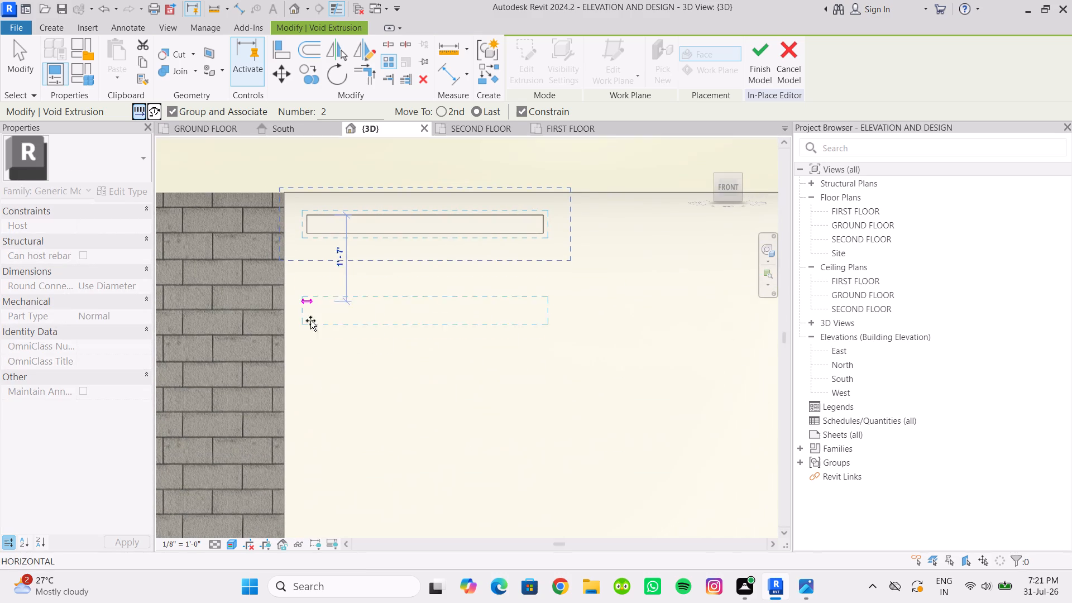
scroll(314, 360, "down", 3)
middle_click_drag(314, 367, 316, 234)
scroll(316, 344, "down", 3)
middle_click_drag(328, 404, 331, 213)
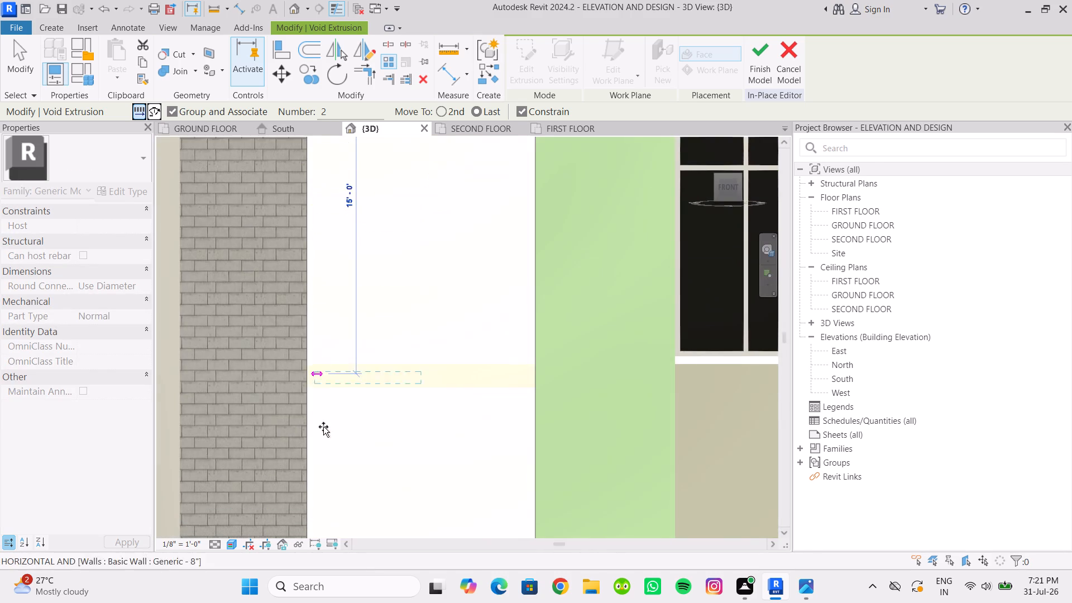
scroll(323, 429, "down", 2)
middle_click_drag(326, 442, 336, 217)
scroll(334, 341, "up", 4)
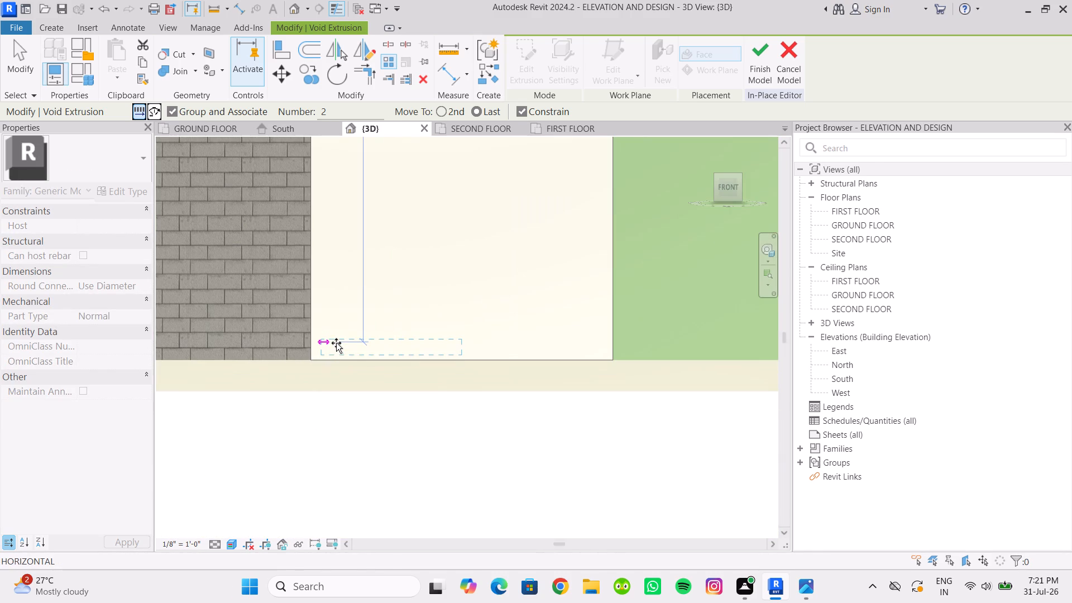
left_click(336, 343)
Set the void array's member count to 10.
scroll(352, 308, "down", 4)
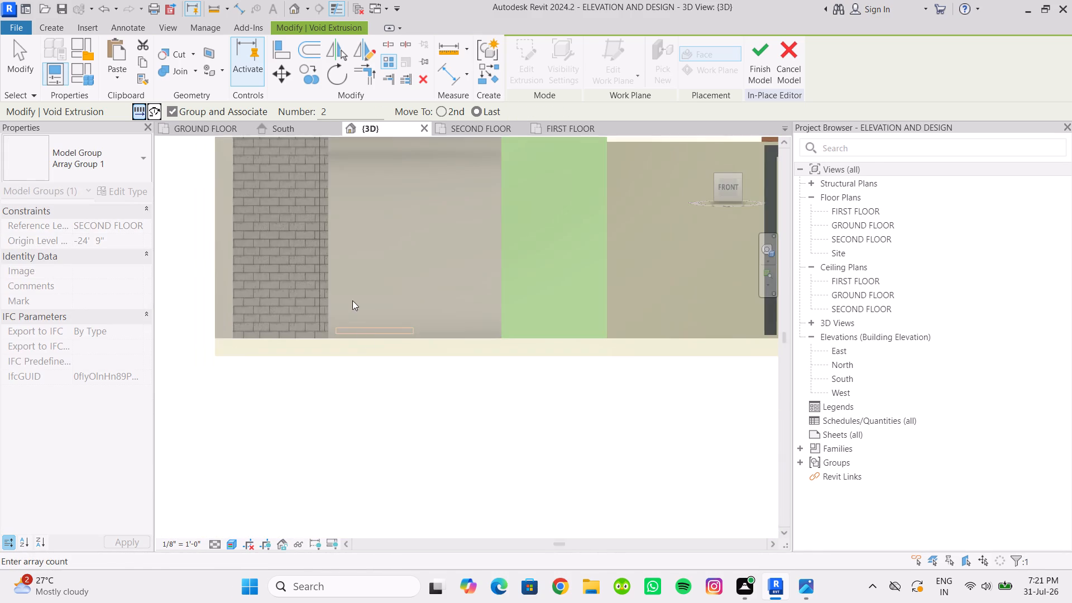
middle_click_drag(352, 300, 356, 370)
scroll(353, 301, "down", 3)
left_click(327, 217)
left_click(327, 217)
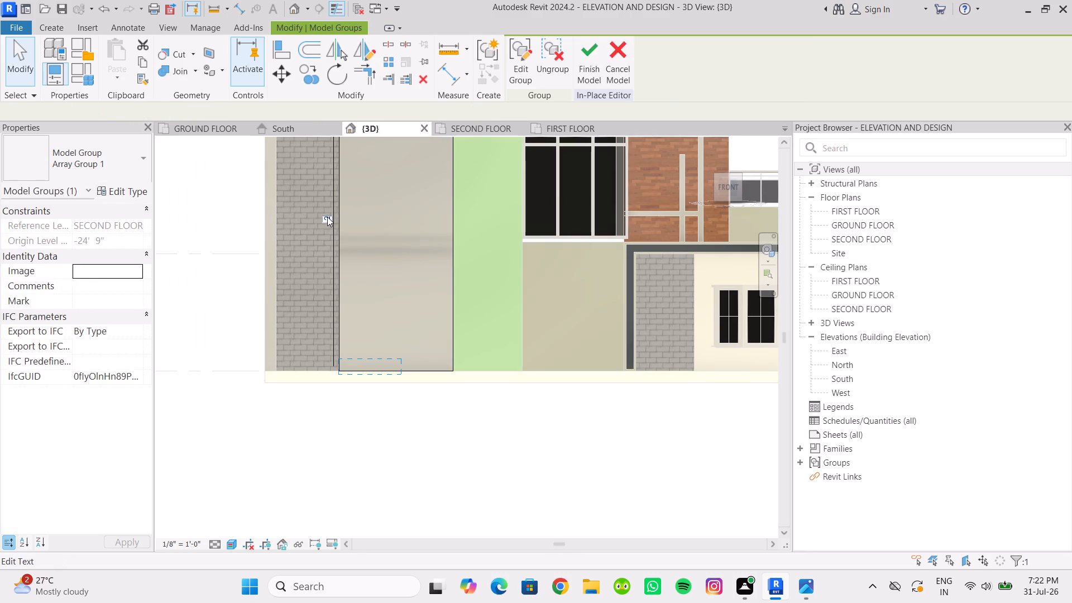
left_click(326, 167)
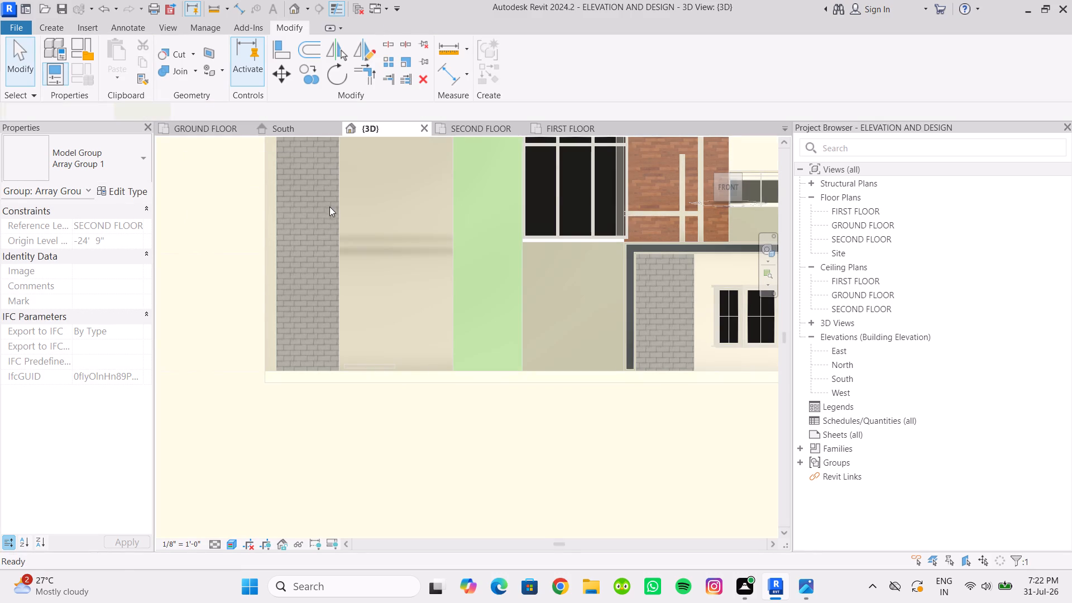
left_click(366, 366)
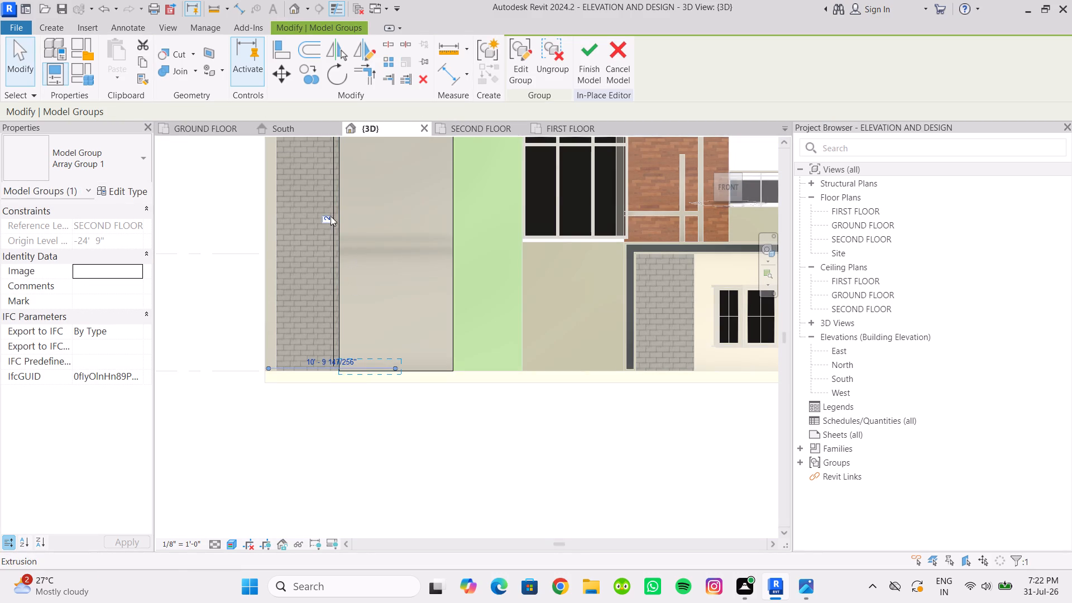
left_click(329, 217)
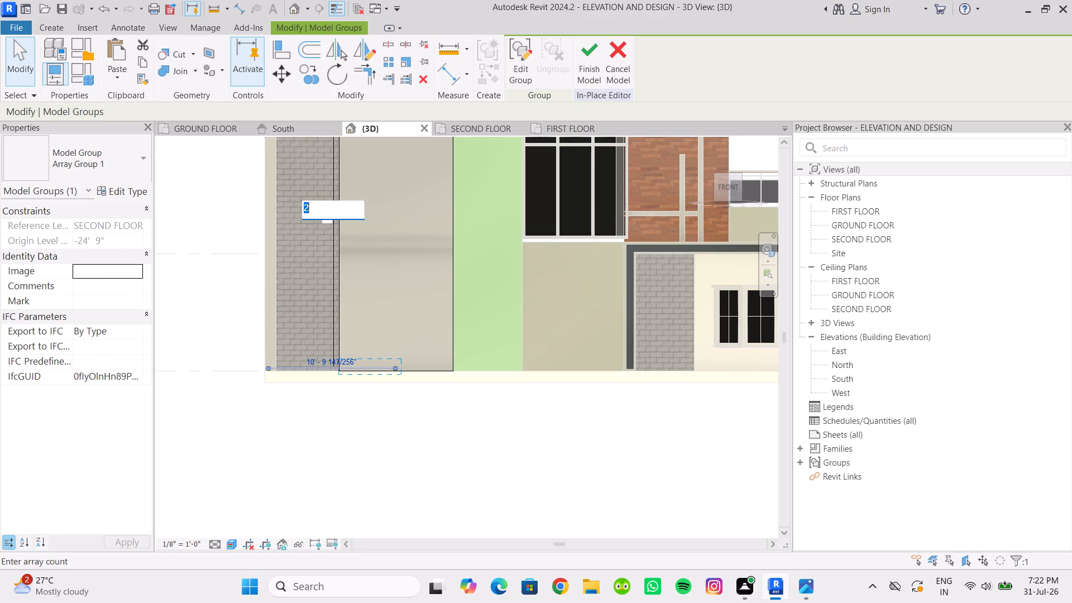
type("10")
left_click(366, 442)
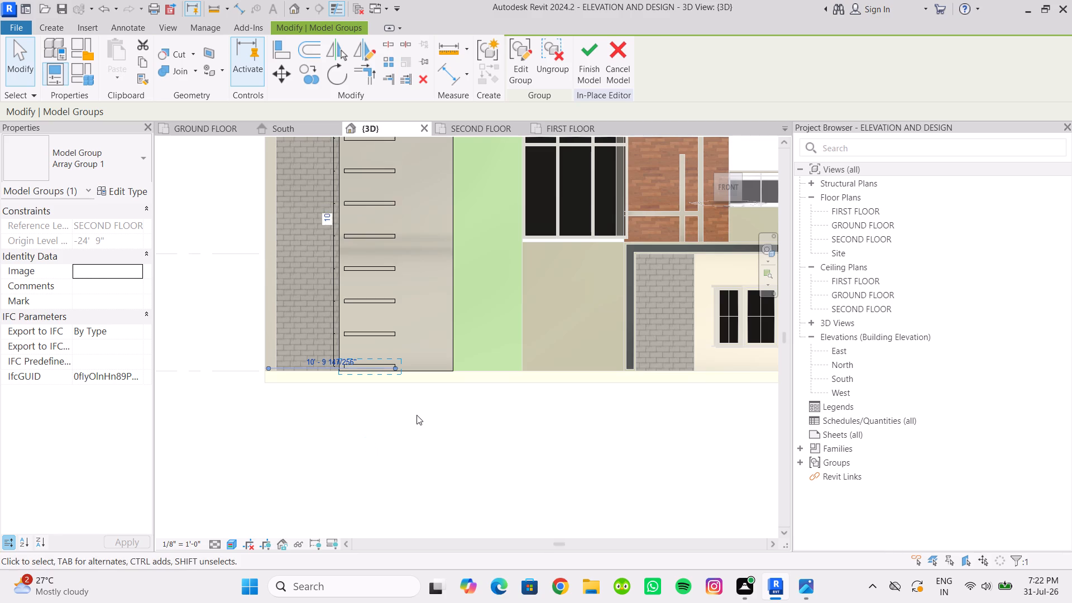
scroll(416, 414, "down", 6)
middle_click_drag(413, 419, 419, 445)
scroll(418, 446, "up", 2)
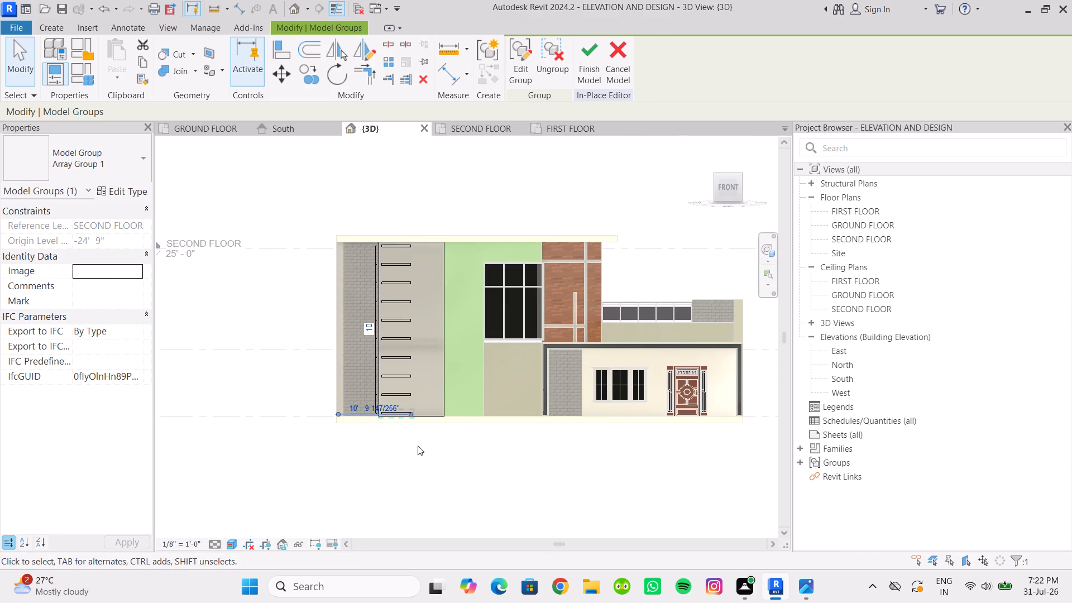
scroll(418, 446, "up", 1)
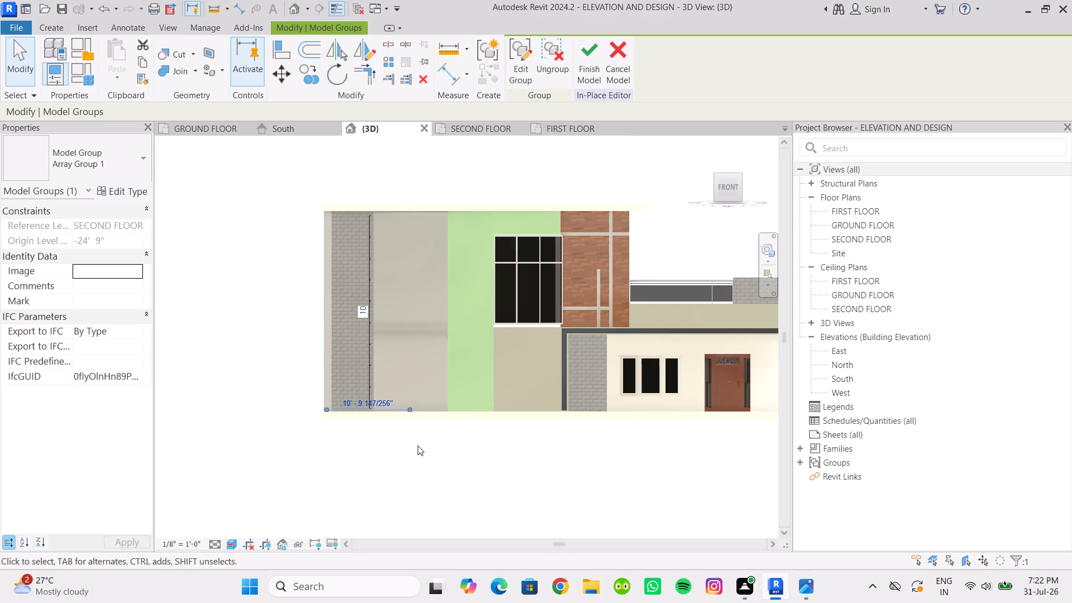
middle_click_drag(418, 446, 425, 494)
scroll(399, 367, "up", 5)
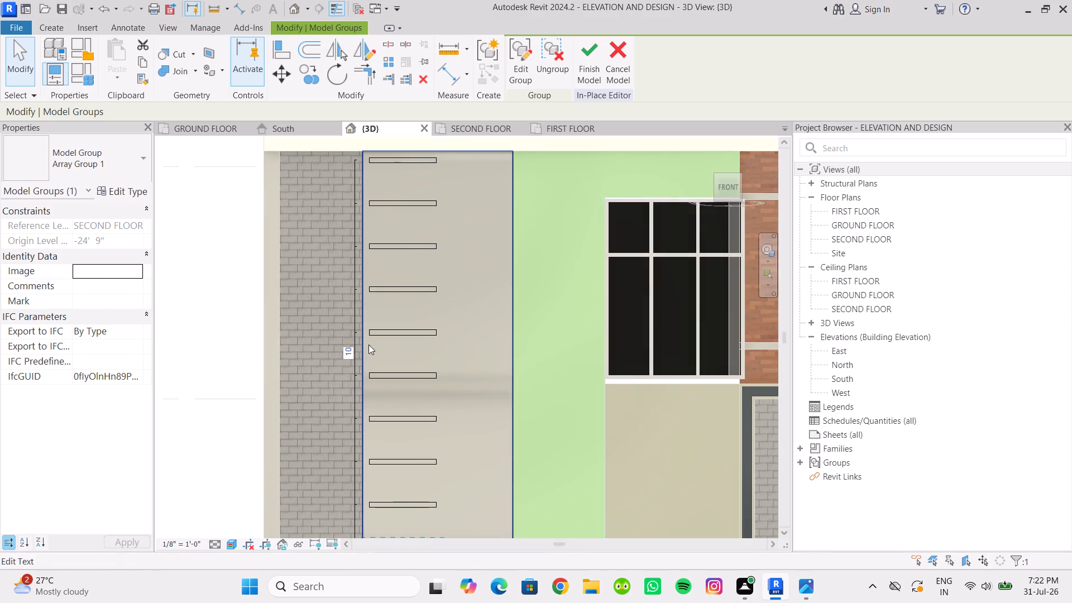
scroll(380, 347, "down", 2)
left_click(266, 310)
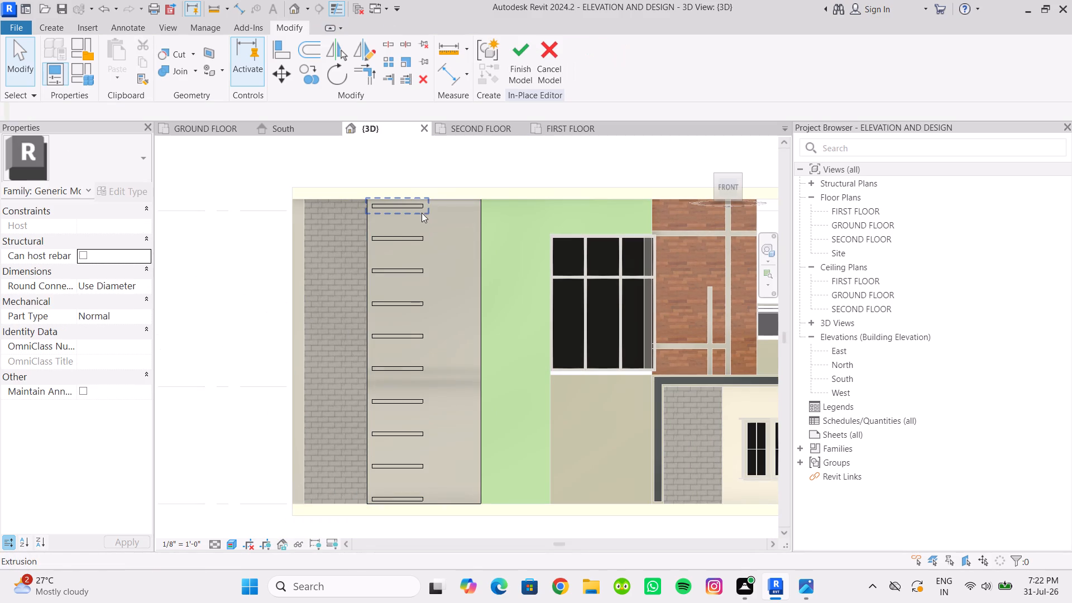
Copy the topmost void of the column beside the grey shingles to the panel's green-wall side, slightly lower than the original.
left_click(420, 212)
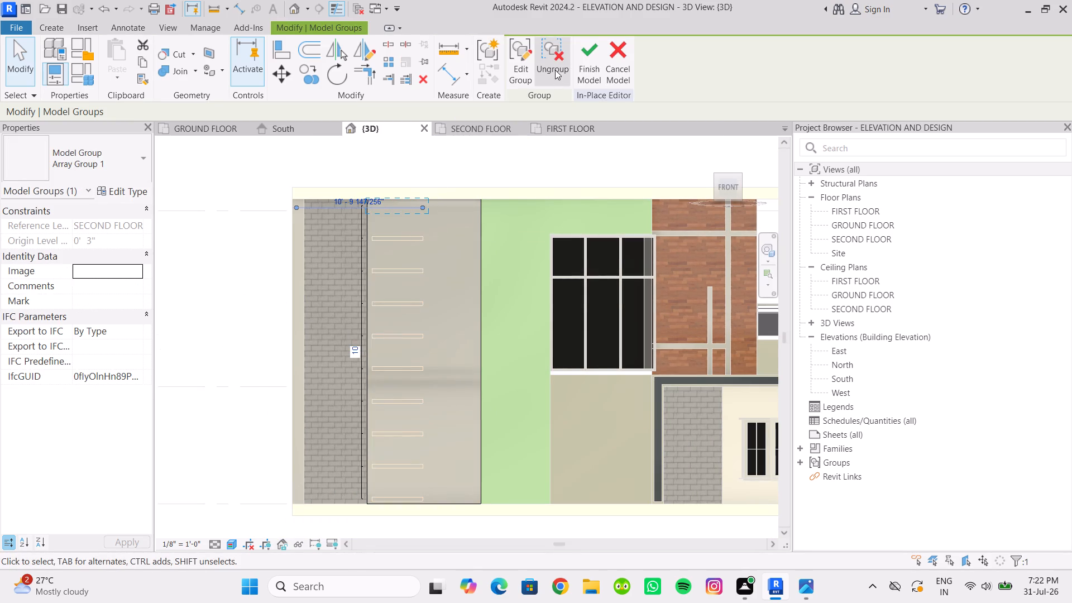
left_click(308, 72)
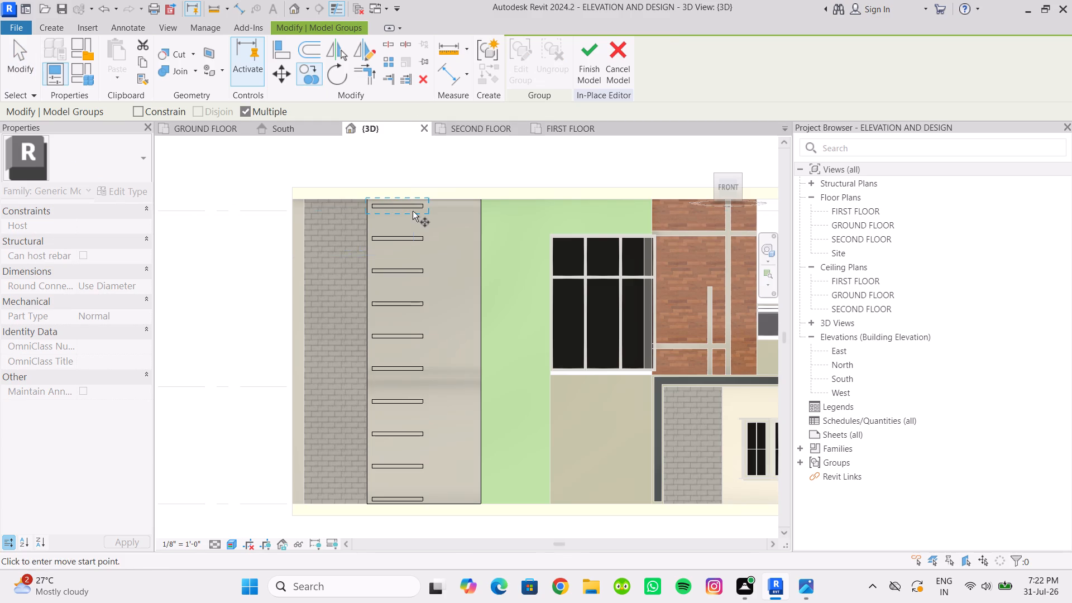
scroll(413, 212, "up", 6)
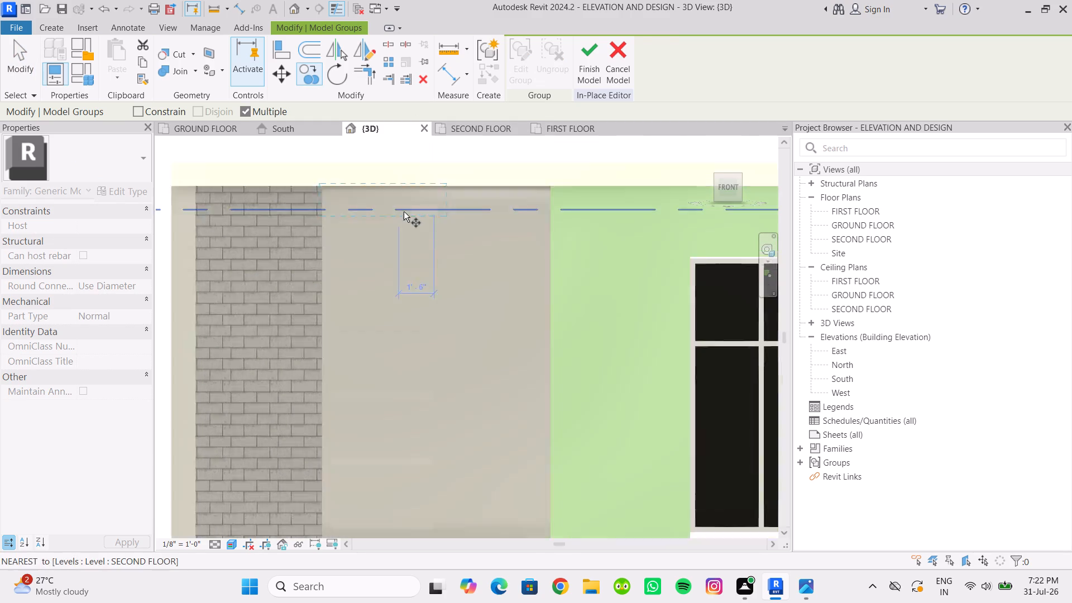
scroll(404, 212, "up", 1)
middle_click_drag(372, 220, 371, 248)
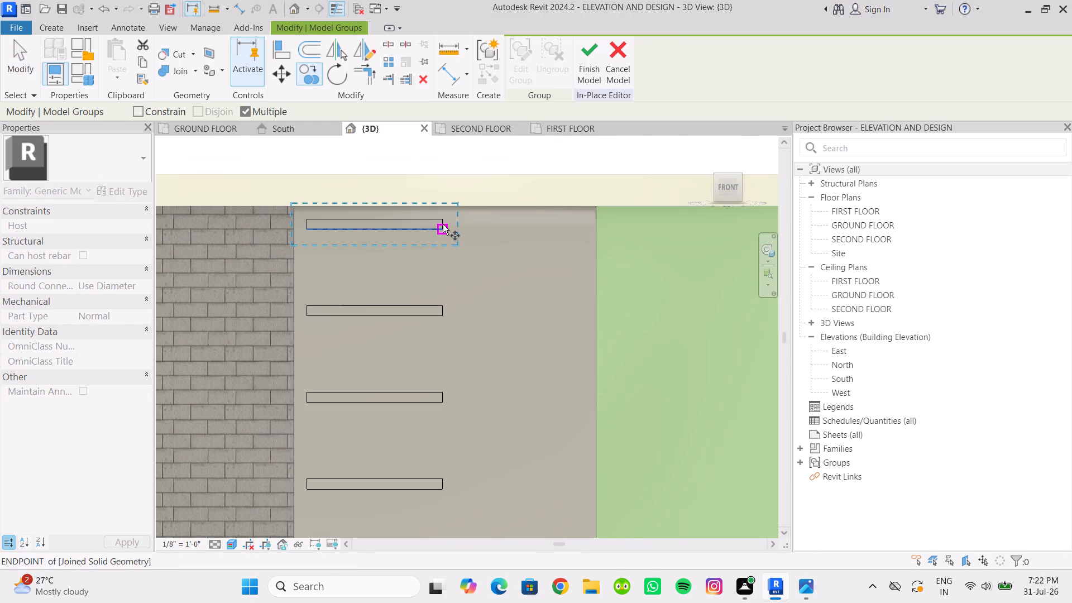
left_click(443, 224)
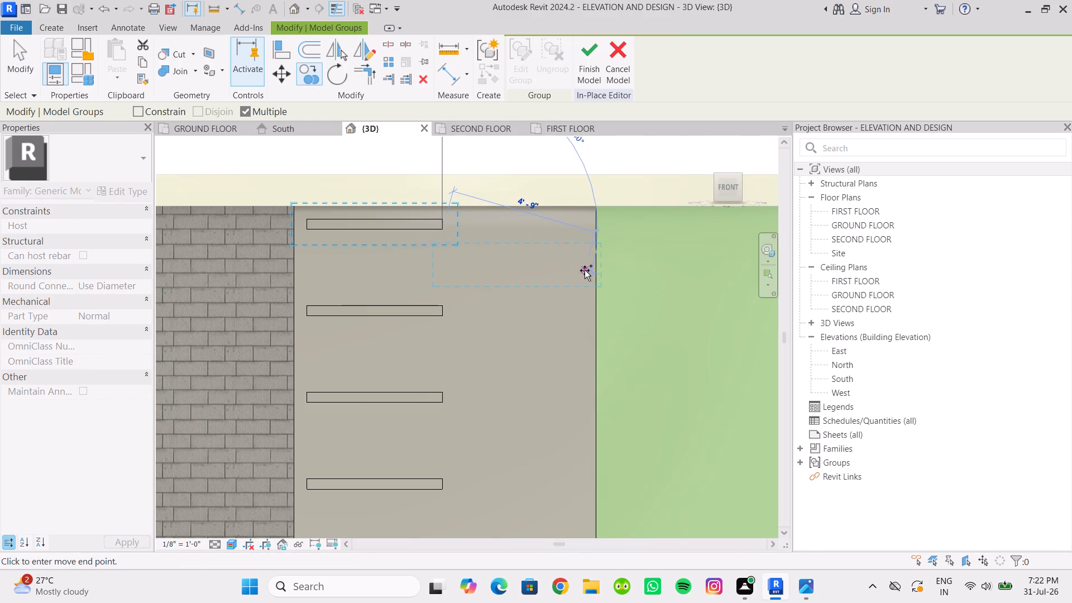
left_click(585, 270)
Array the copied void straight down the panel, placing the last member about 22' below, near the panel's base beside the green wall.
scroll(576, 336, "down", 3)
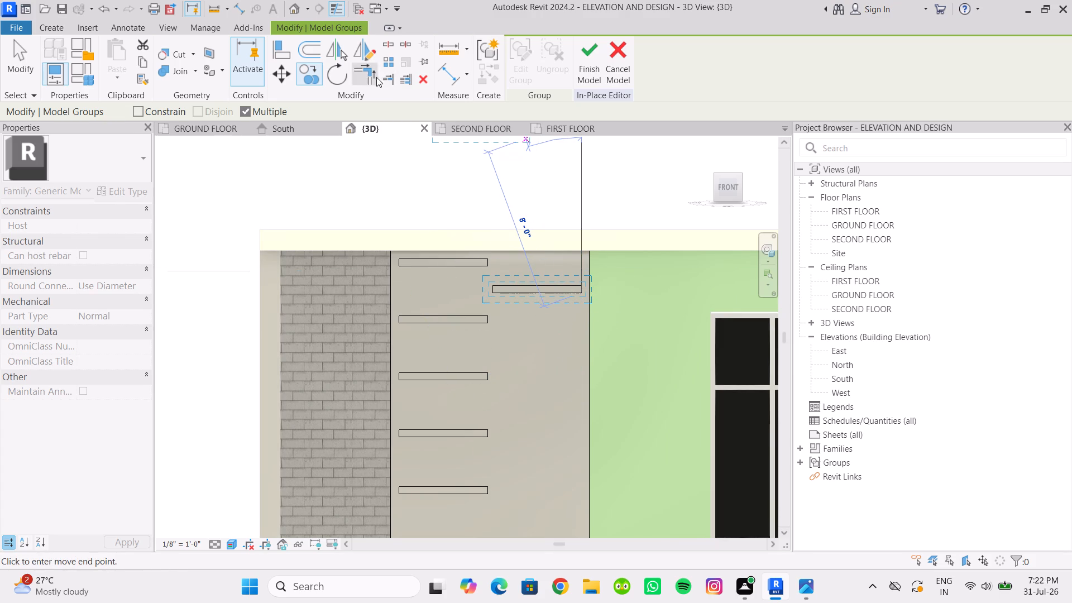
left_click(392, 67)
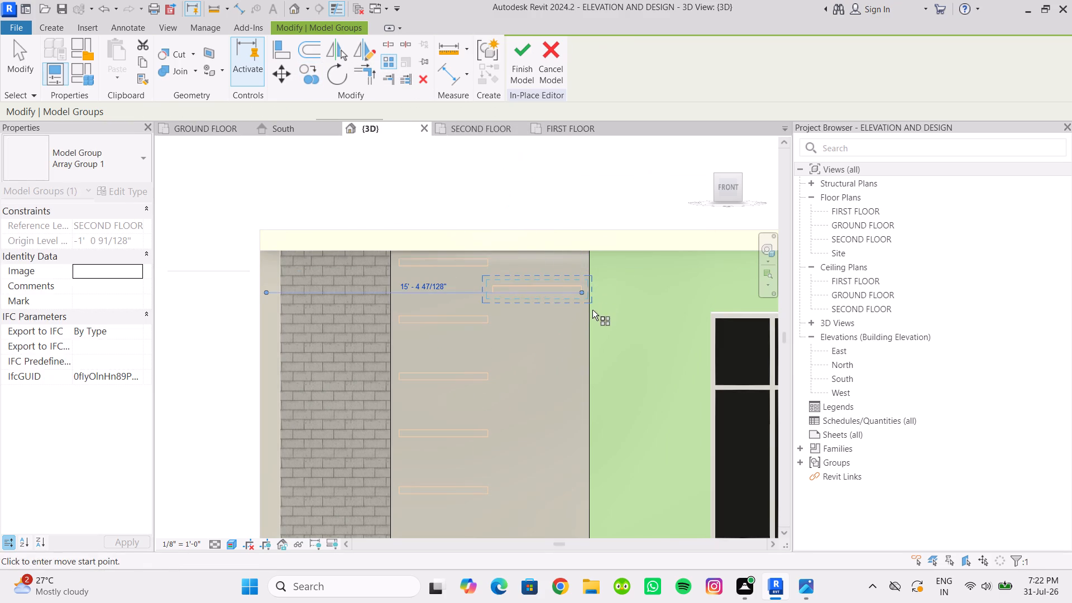
scroll(591, 313, "up", 3)
left_click(576, 267)
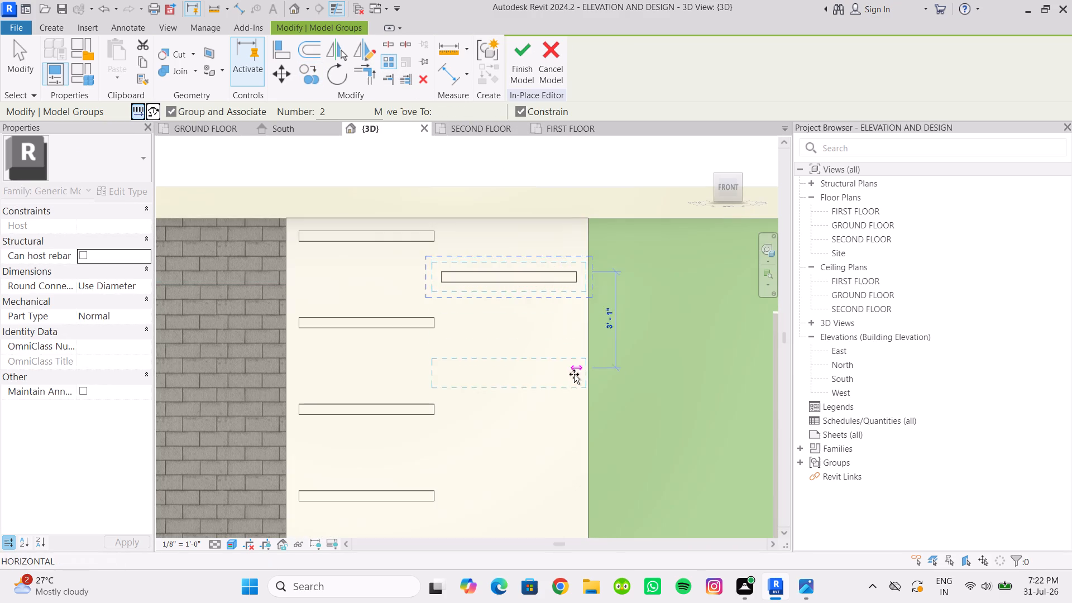
scroll(570, 390, "down", 4)
middle_click_drag(569, 394, 563, 319)
scroll(563, 353, "down", 3)
middle_click_drag(563, 371, 550, 264)
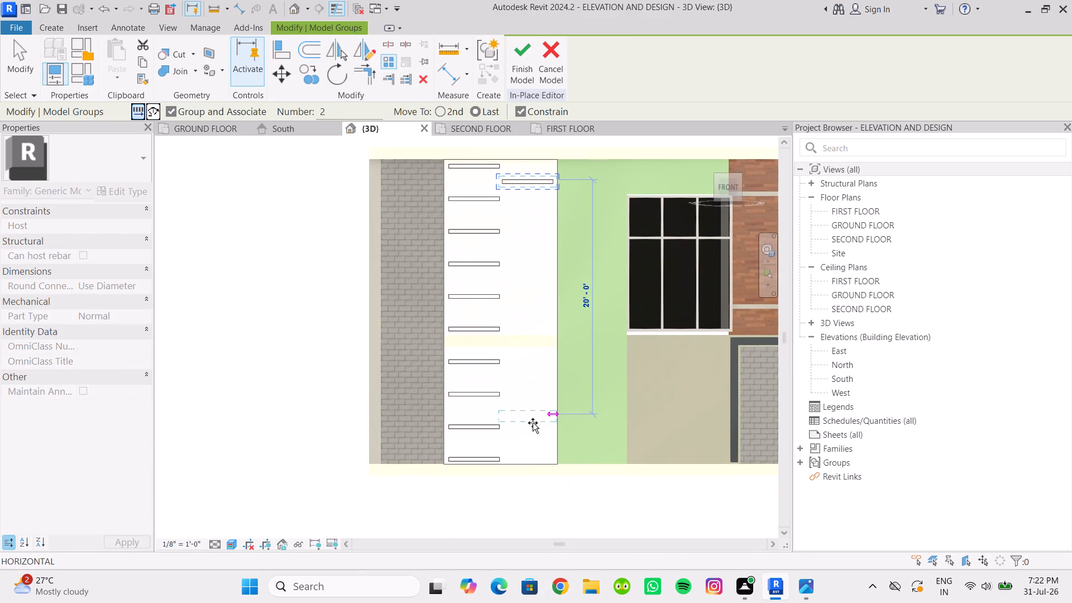
scroll(532, 438, "up", 3)
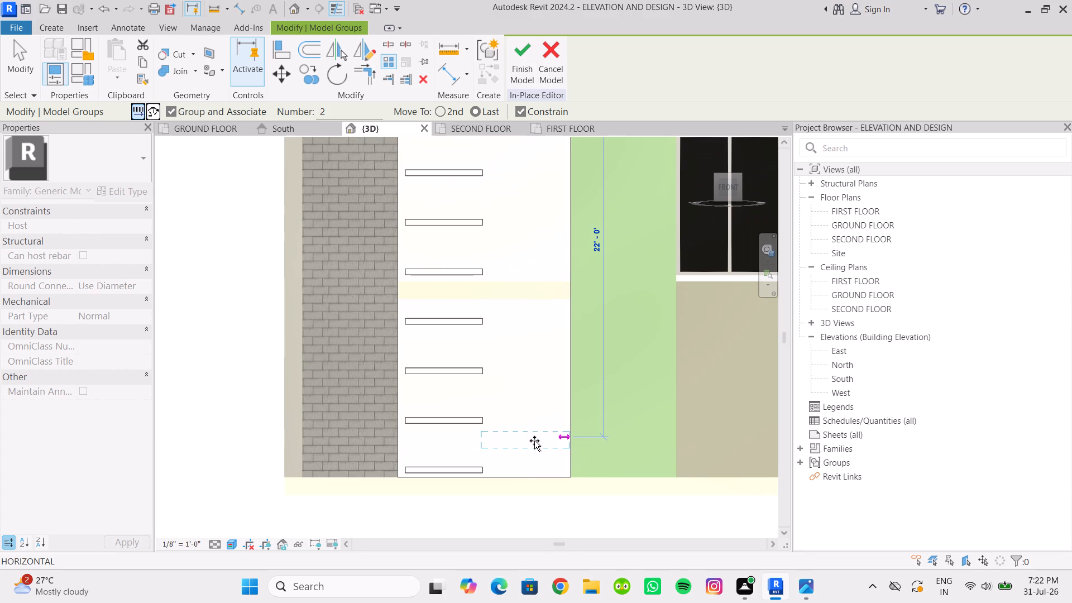
scroll(537, 441, "up", 5)
left_click(536, 441)
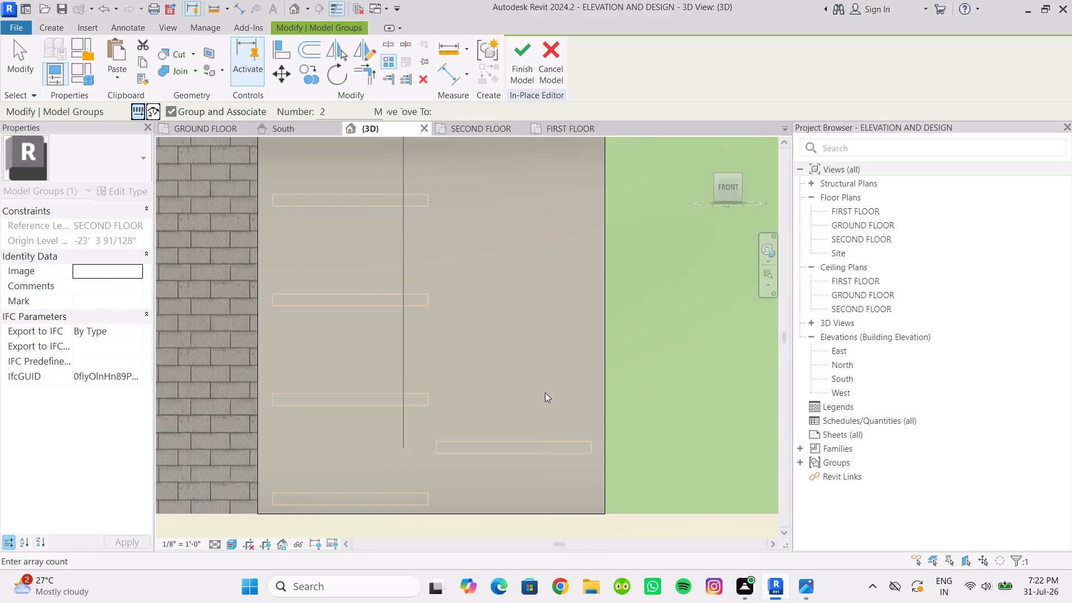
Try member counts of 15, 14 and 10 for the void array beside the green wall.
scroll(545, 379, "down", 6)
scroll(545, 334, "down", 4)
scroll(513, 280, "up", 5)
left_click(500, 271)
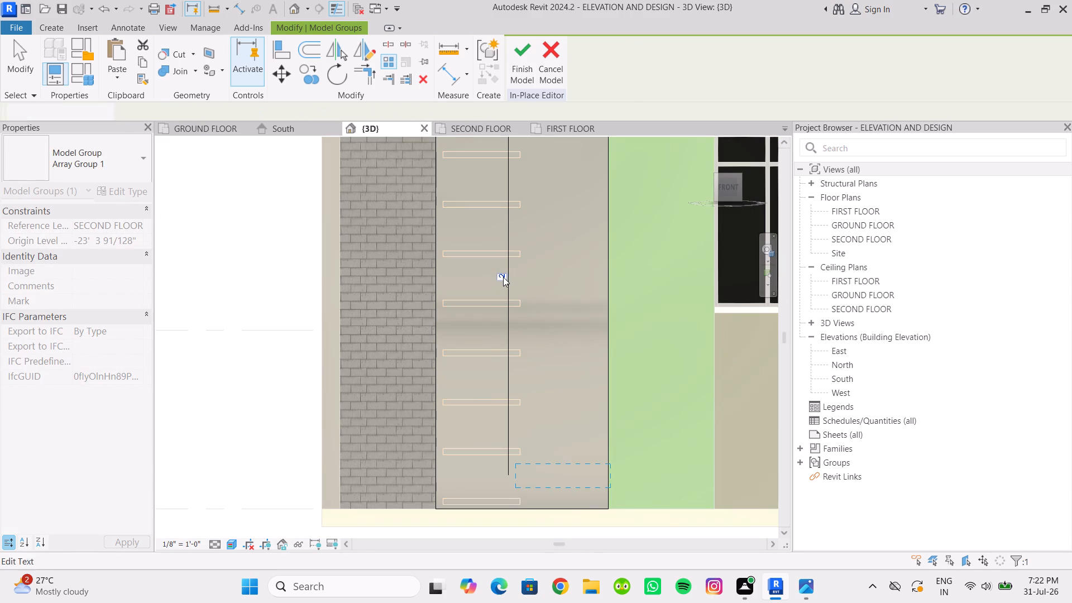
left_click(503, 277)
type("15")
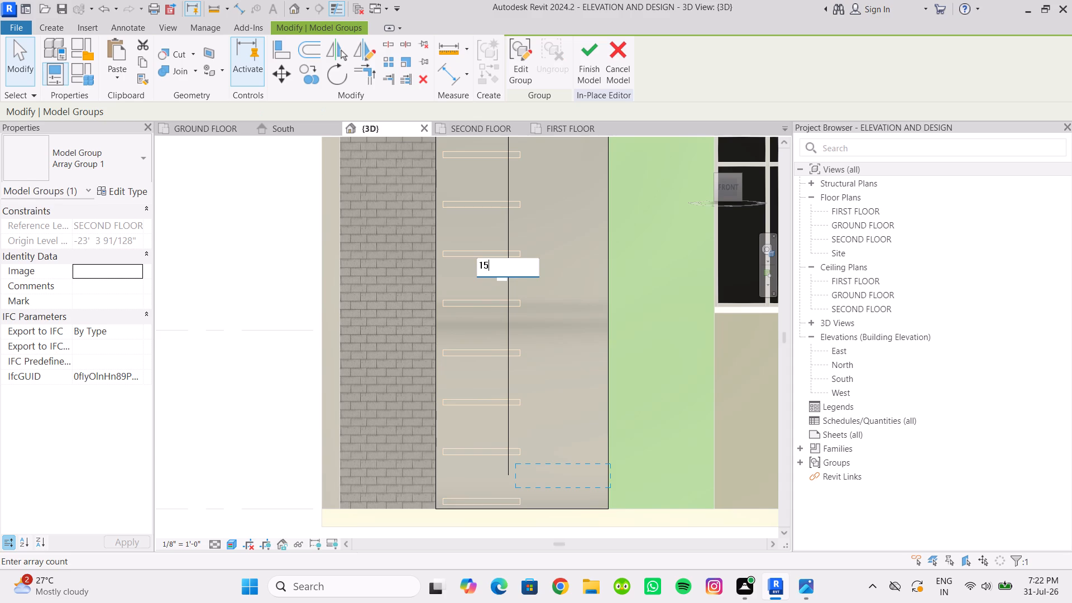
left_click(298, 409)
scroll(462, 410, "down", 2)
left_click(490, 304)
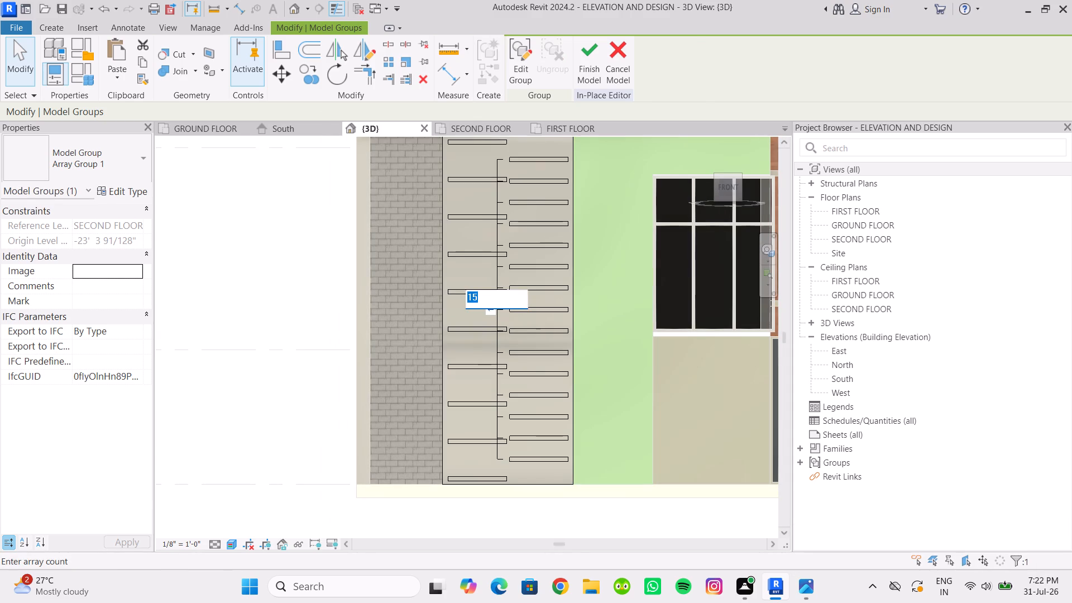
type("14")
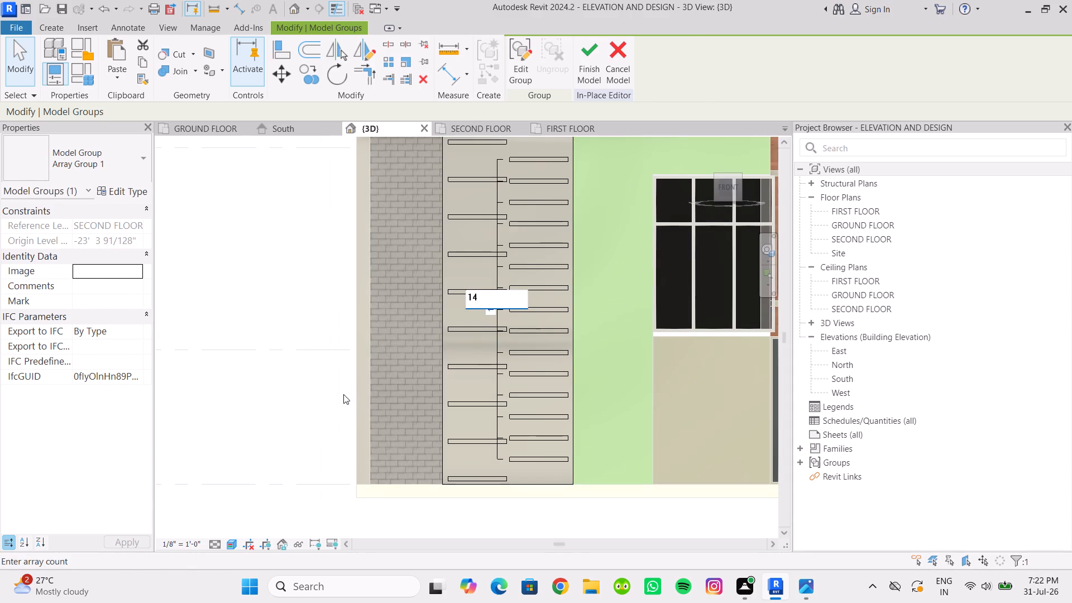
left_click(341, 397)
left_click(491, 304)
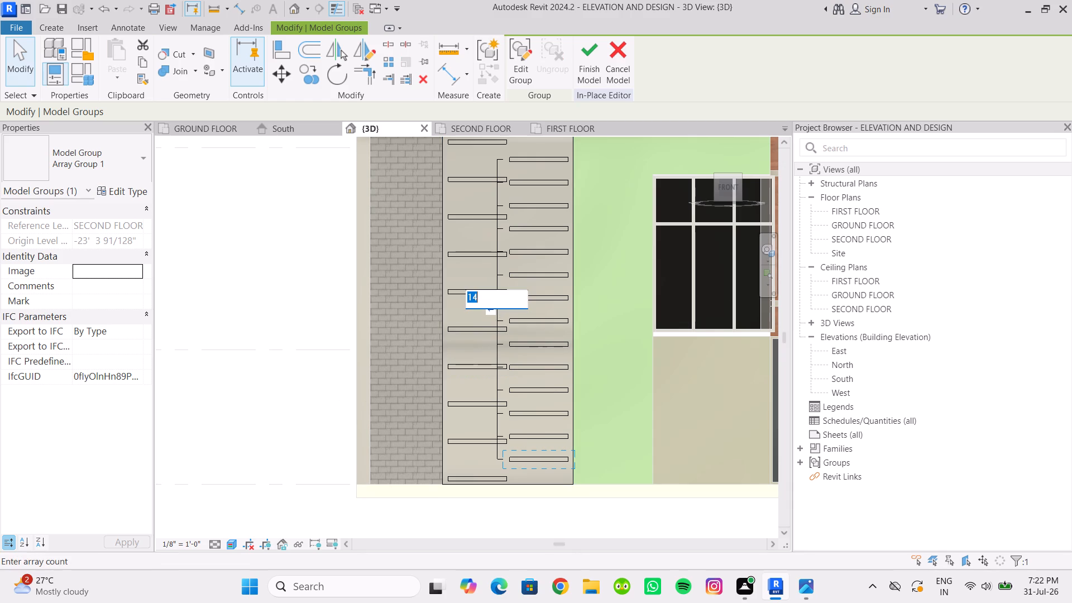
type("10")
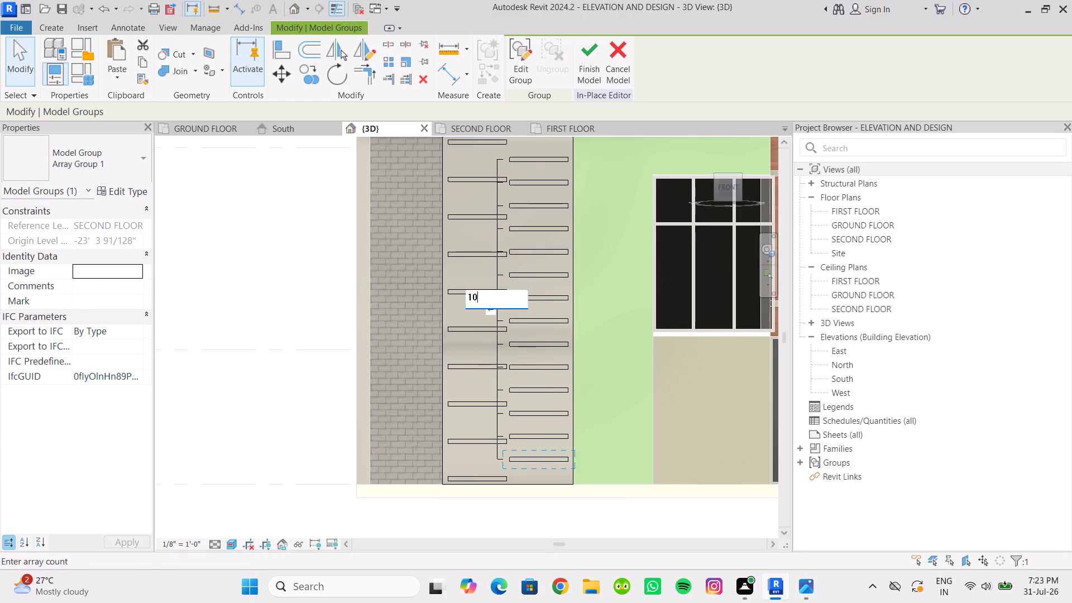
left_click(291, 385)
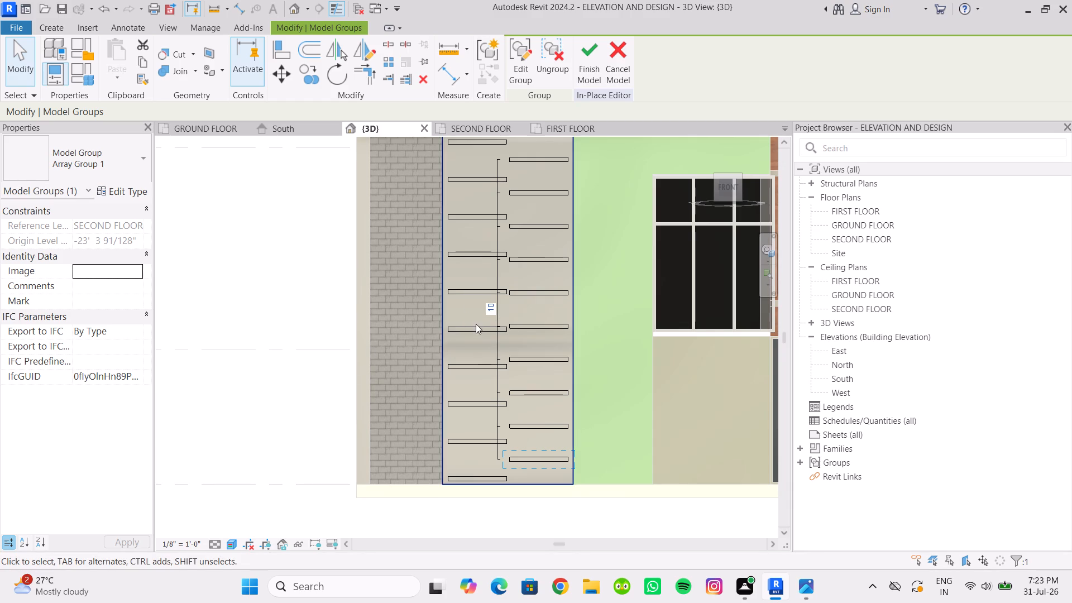
Set the member count of the void array beside the green wall to 5.
left_click(491, 305)
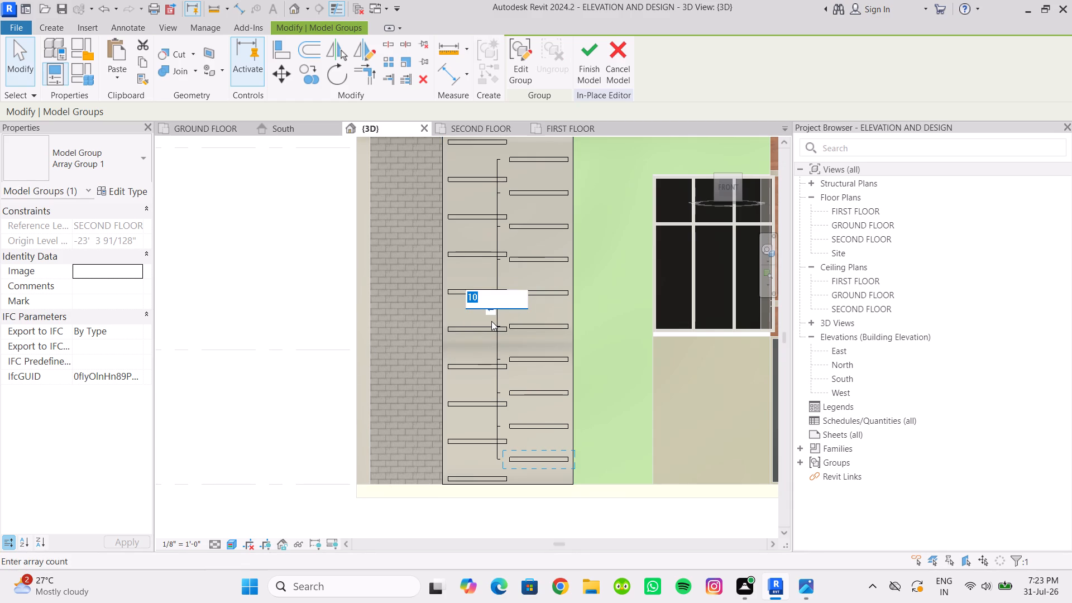
key("5")
left_click(307, 386)
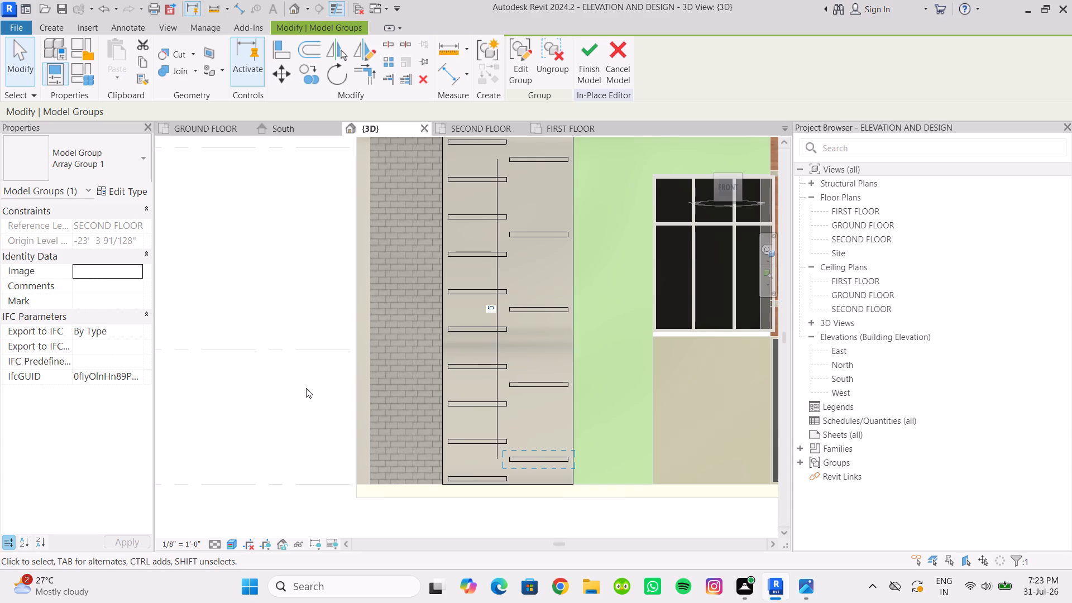
scroll(523, 332, "down", 2)
middle_click_drag(523, 332, 521, 346)
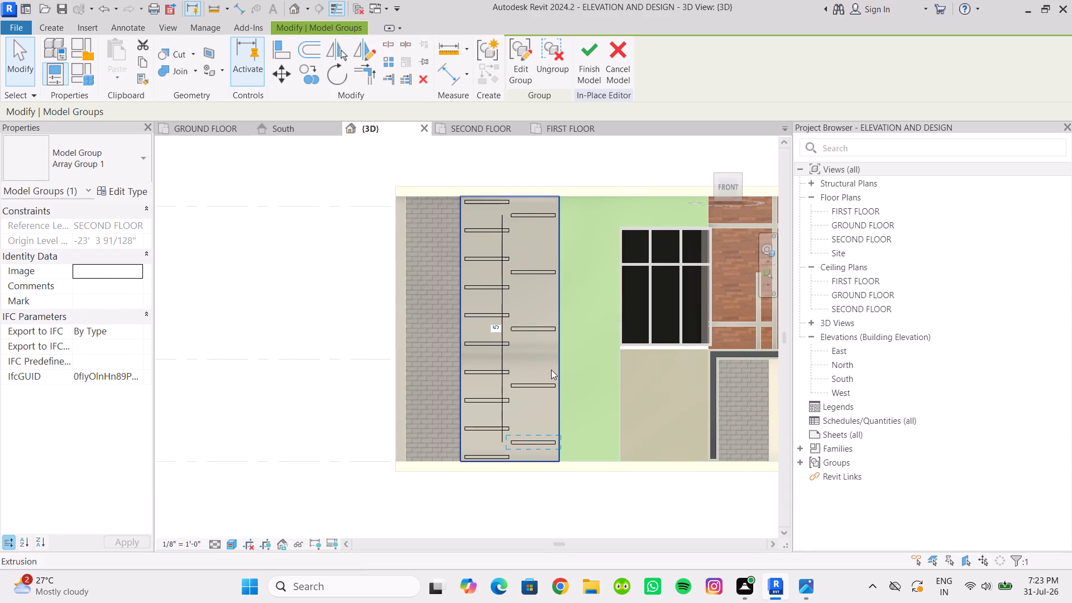
scroll(517, 291, "up", 1)
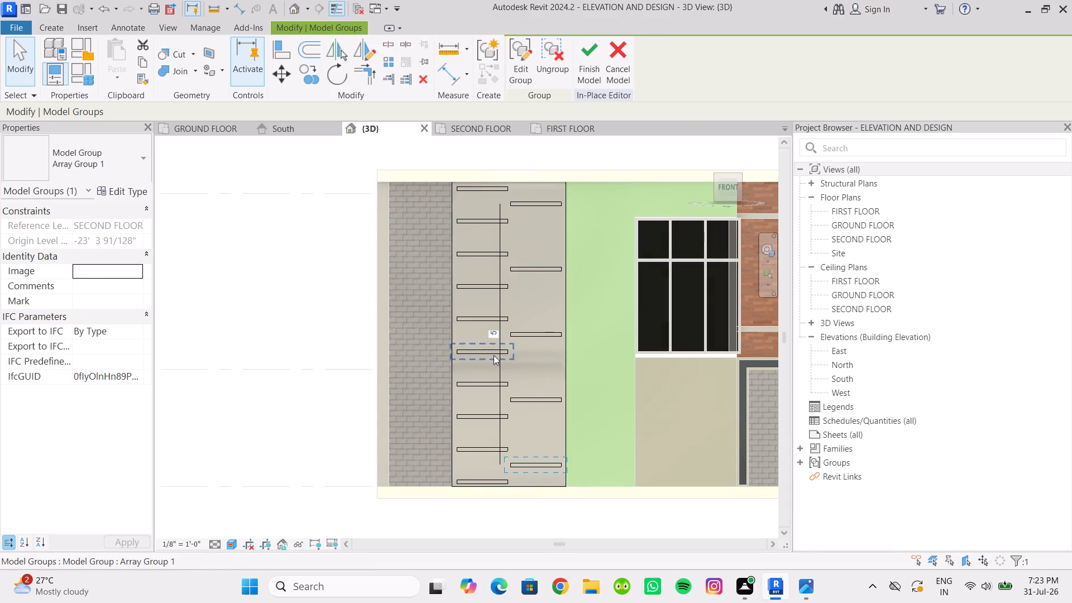
left_click(308, 295)
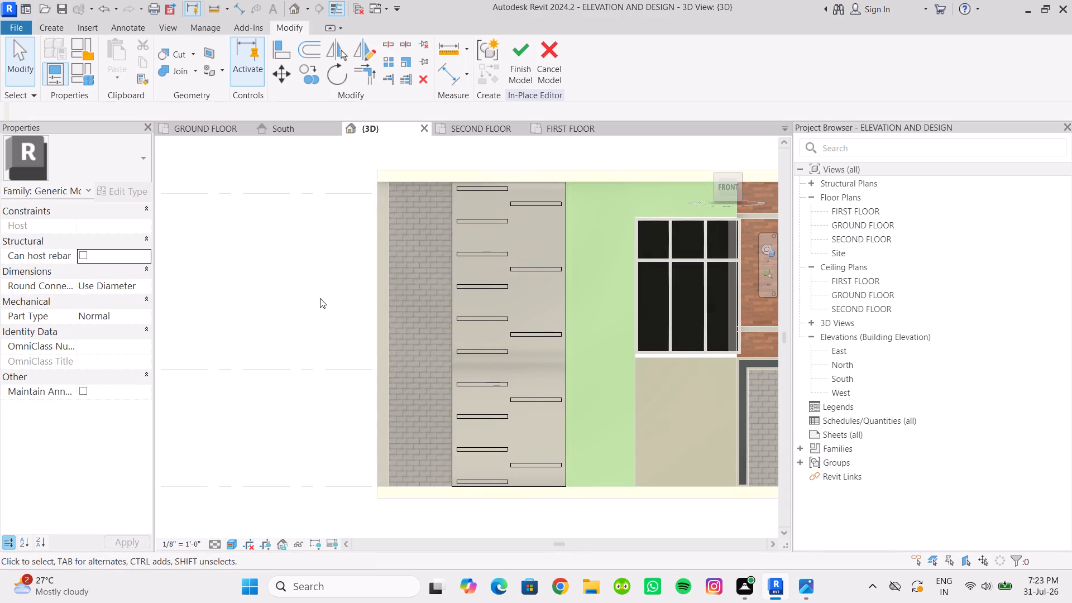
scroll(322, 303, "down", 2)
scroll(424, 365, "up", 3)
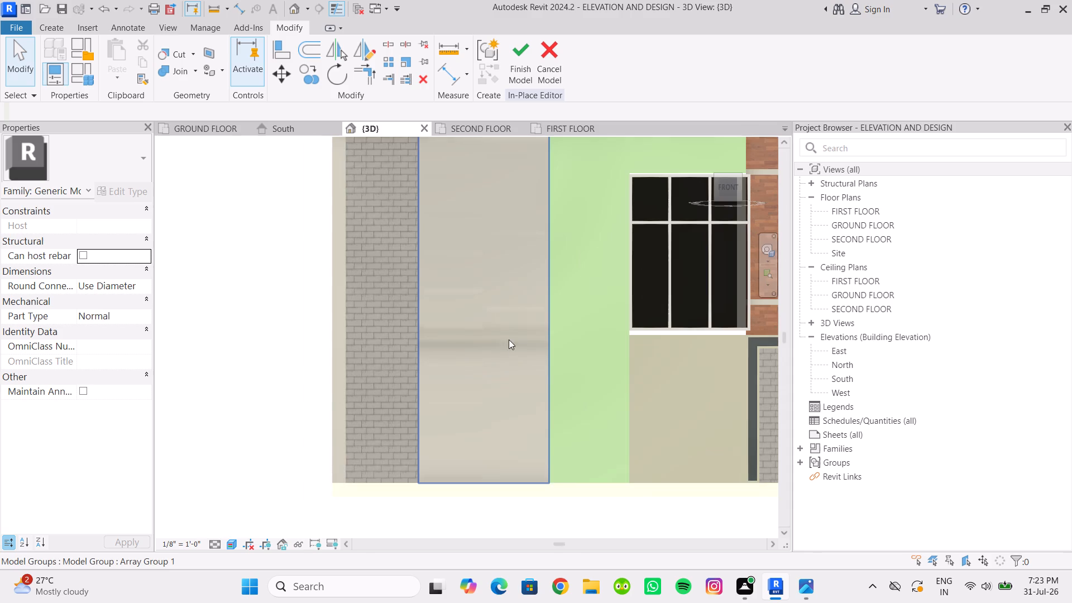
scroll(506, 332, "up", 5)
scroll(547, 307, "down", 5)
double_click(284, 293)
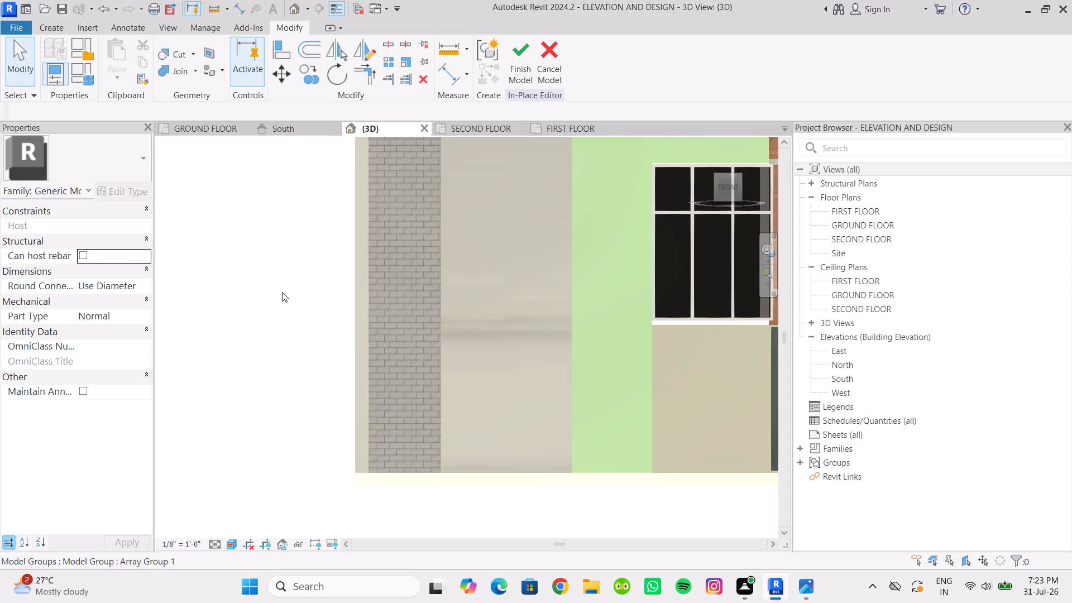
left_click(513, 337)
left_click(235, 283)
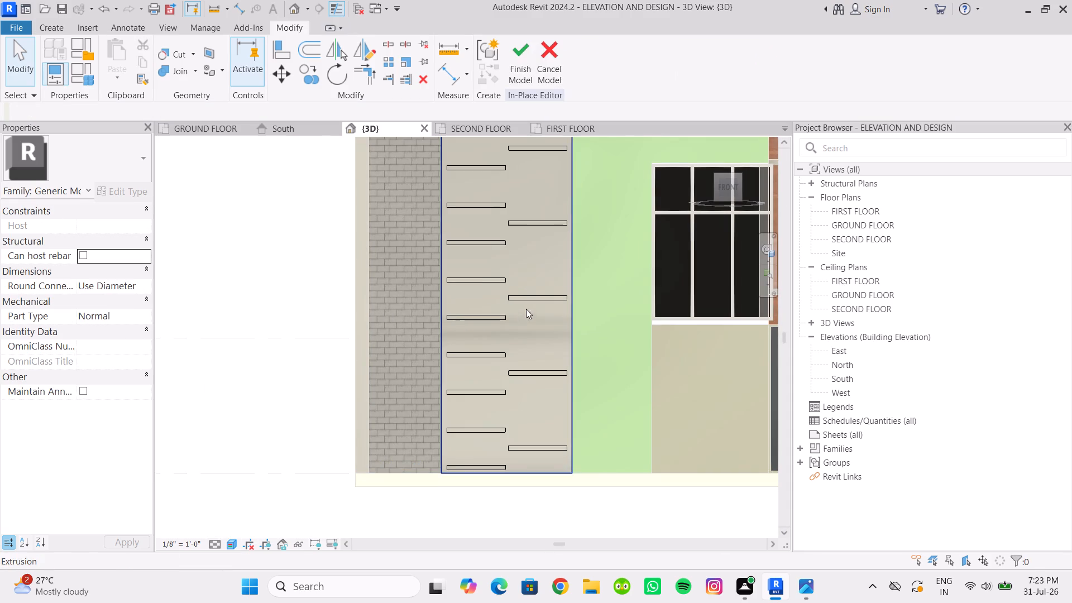
Copy the middle void of the column beside the green wall about 2'-8" up, with another copy about 5'-8" above that.
left_click(530, 298)
middle_click_drag(543, 310, 526, 339)
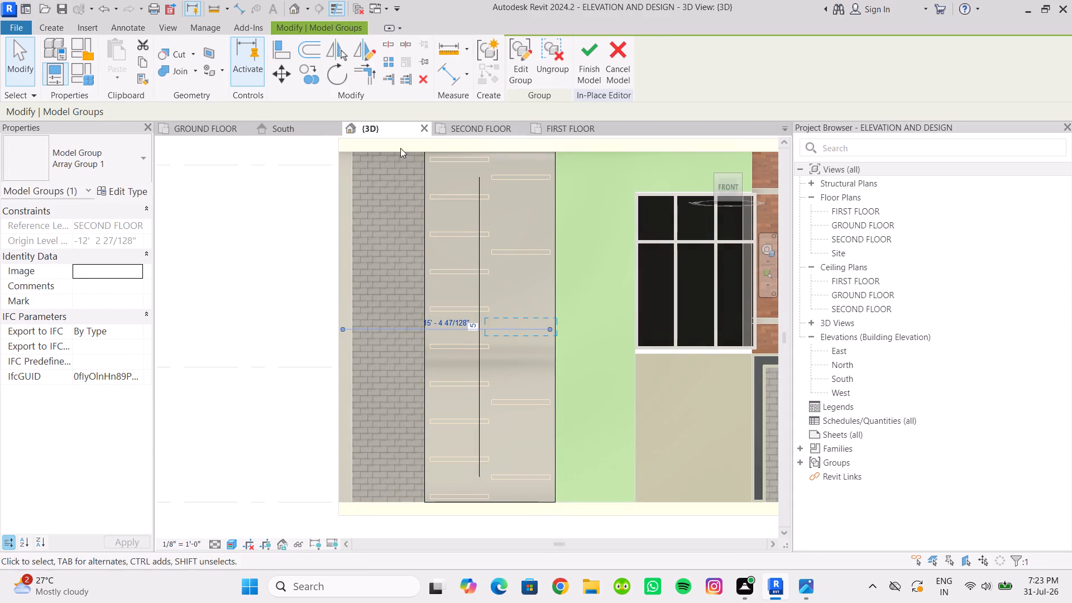
left_click(310, 66)
scroll(583, 343, "up", 1)
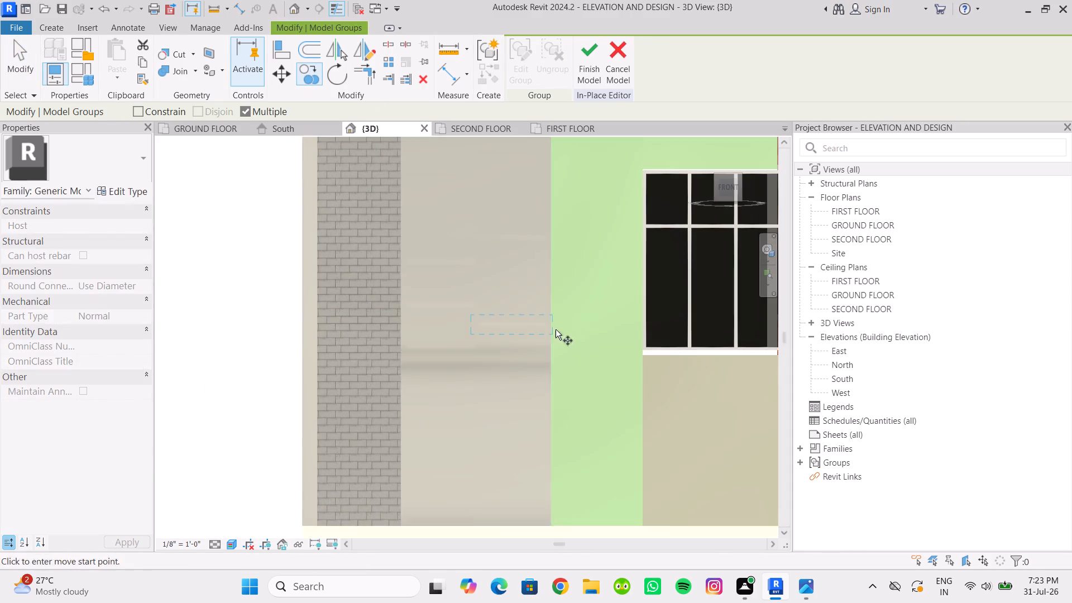
left_click(544, 321)
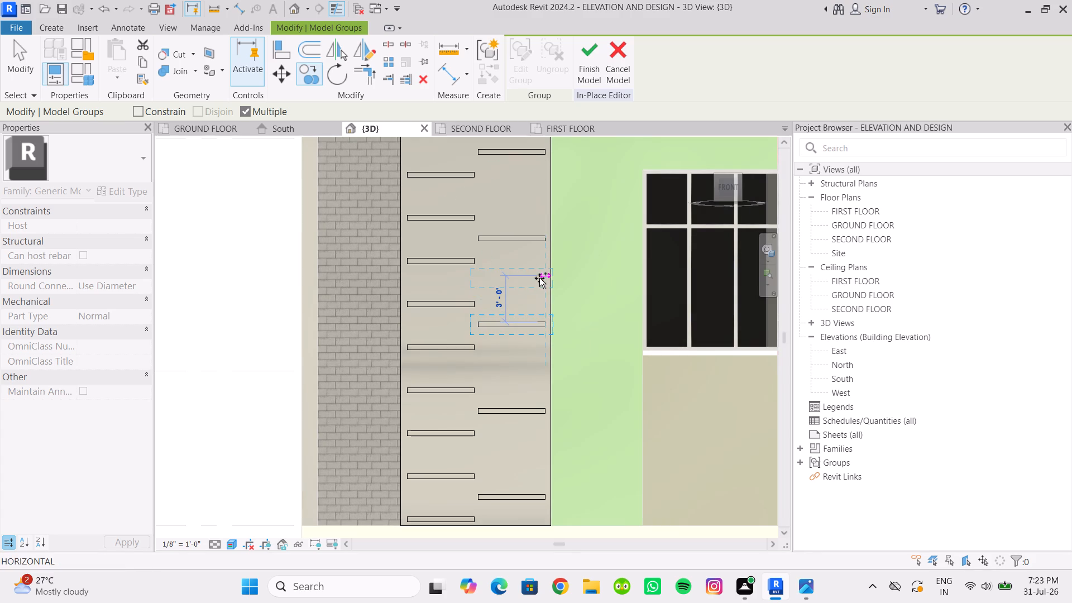
scroll(537, 283, "up", 4)
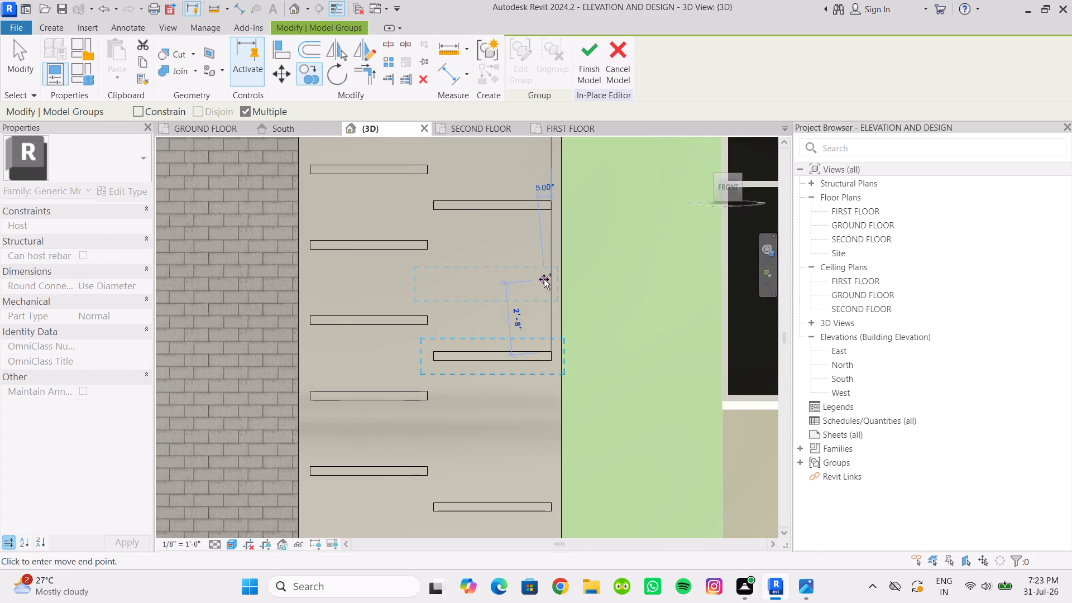
left_click(544, 278)
middle_click_drag(539, 221, 542, 305)
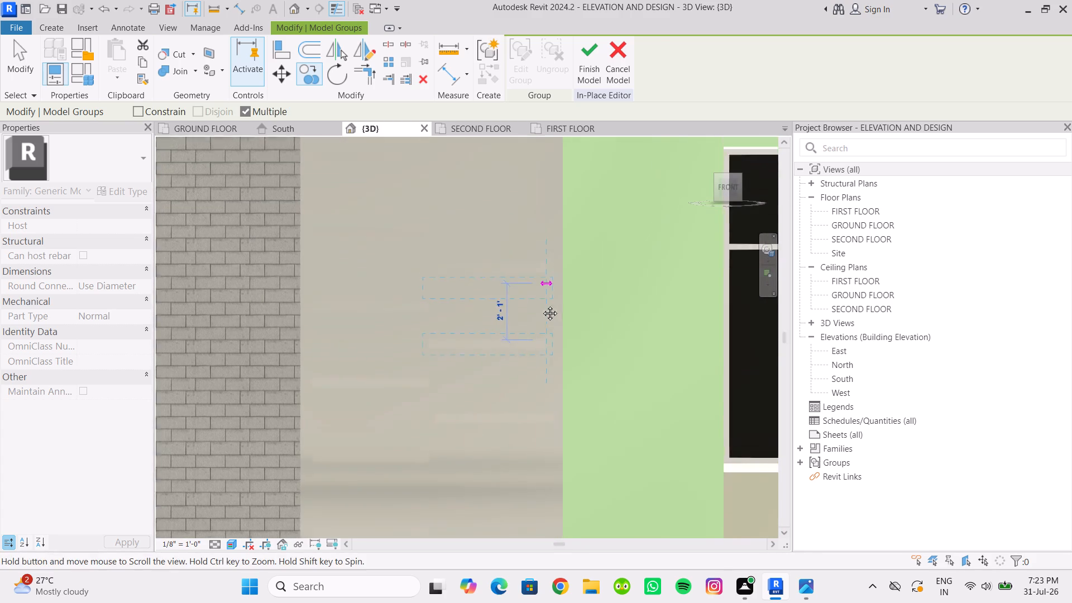
middle_click_drag(542, 305, 550, 350)
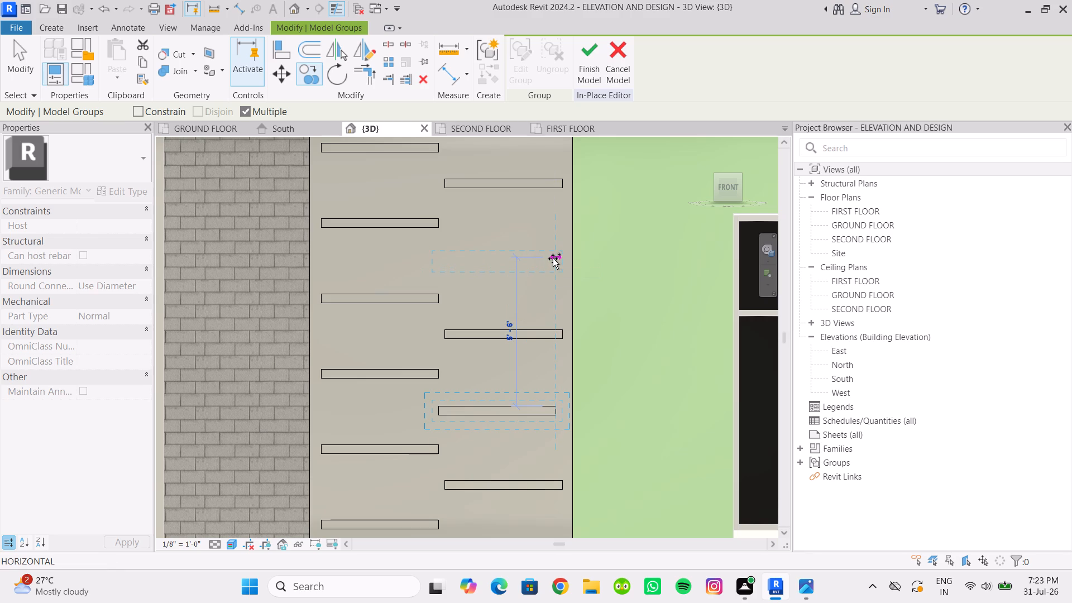
left_click(551, 253)
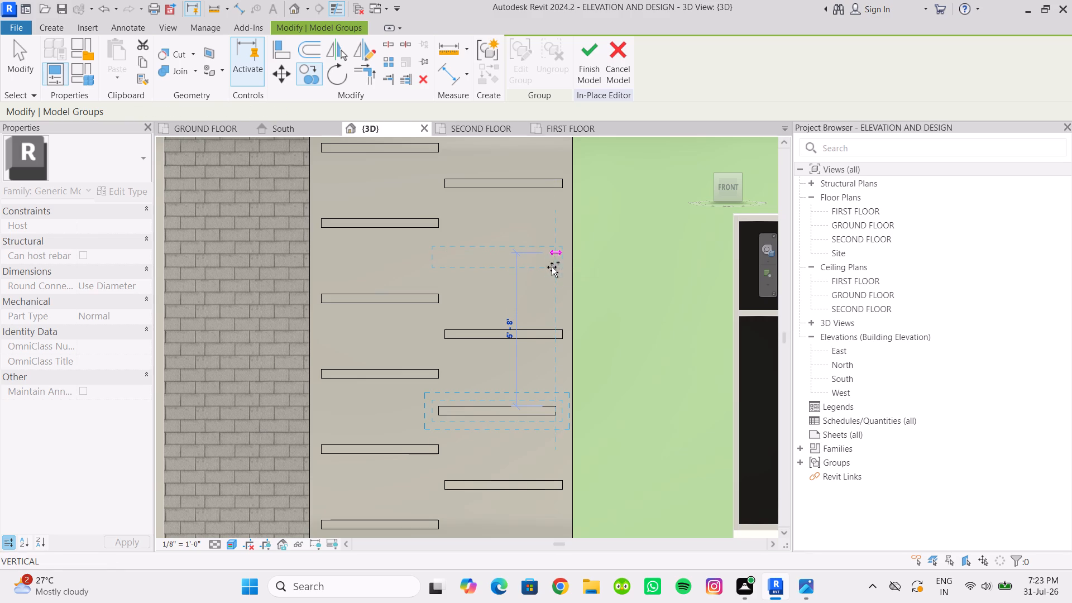
Place another void copy in the same column about 11'-3" below the highest copy, in the gap below the middle void.
scroll(557, 301, "down", 2)
middle_click_drag(549, 338, 542, 255)
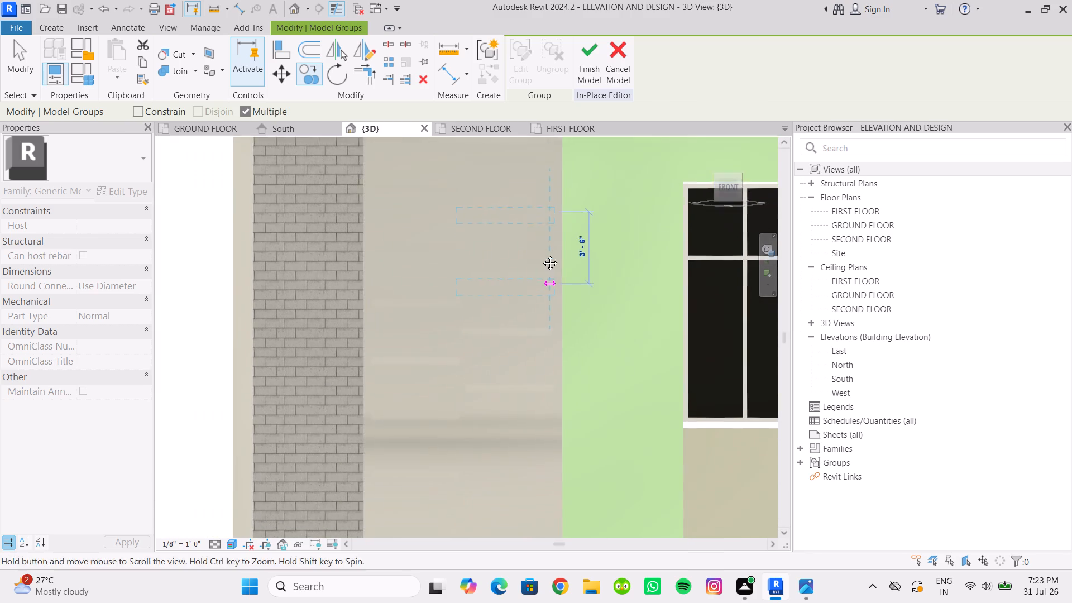
middle_click_drag(542, 255, 539, 233)
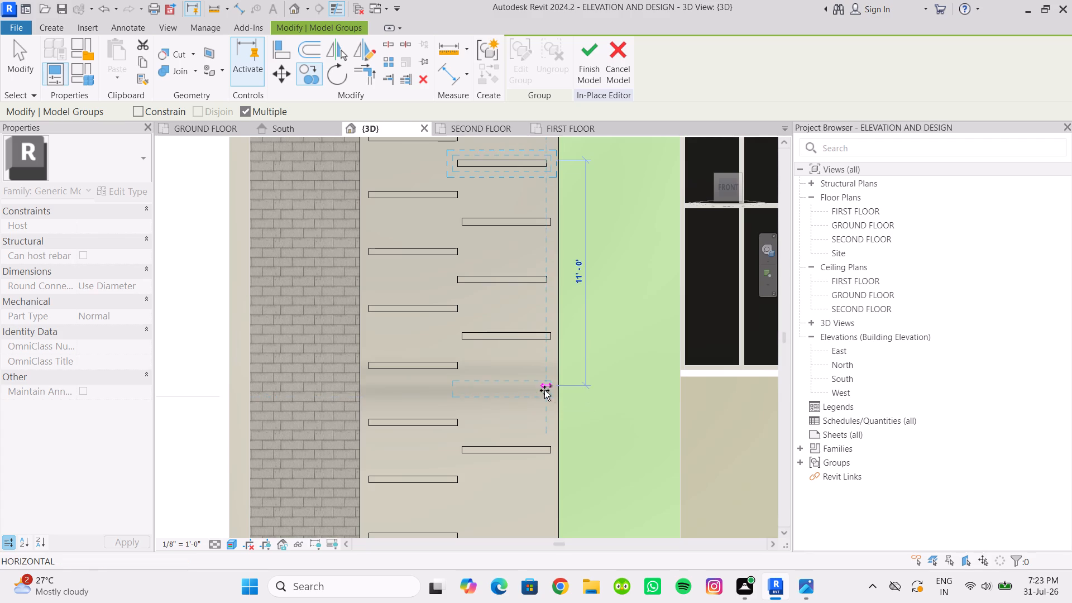
scroll(544, 390, "up", 4)
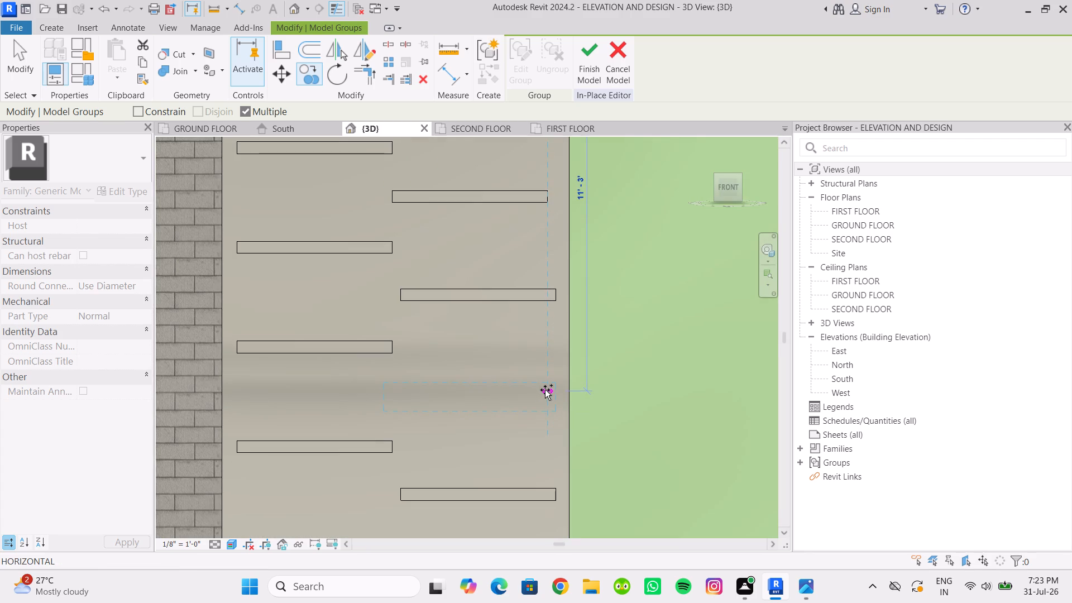
left_click(545, 390)
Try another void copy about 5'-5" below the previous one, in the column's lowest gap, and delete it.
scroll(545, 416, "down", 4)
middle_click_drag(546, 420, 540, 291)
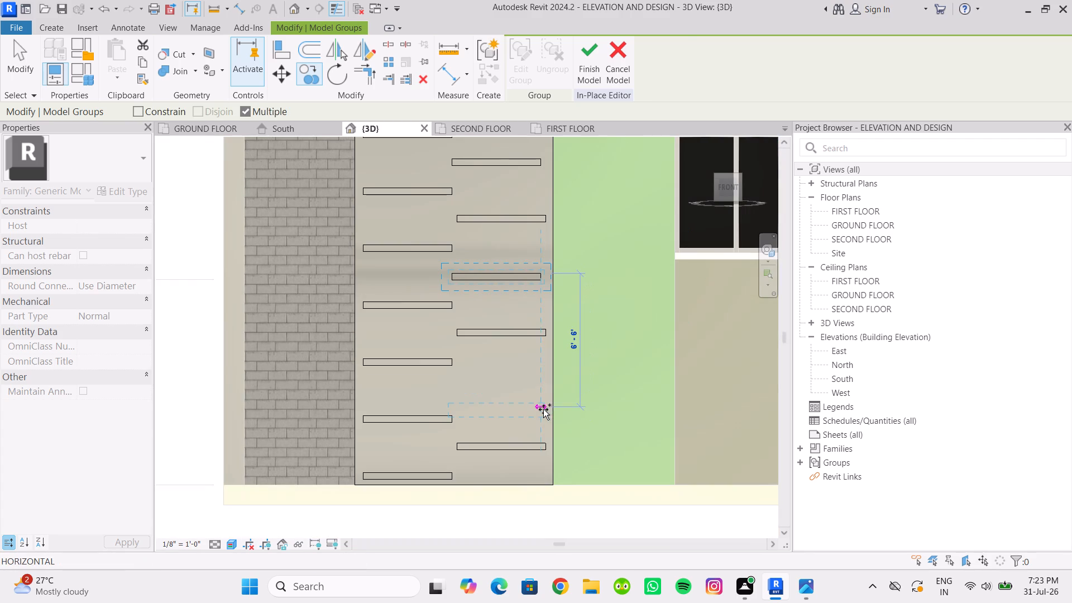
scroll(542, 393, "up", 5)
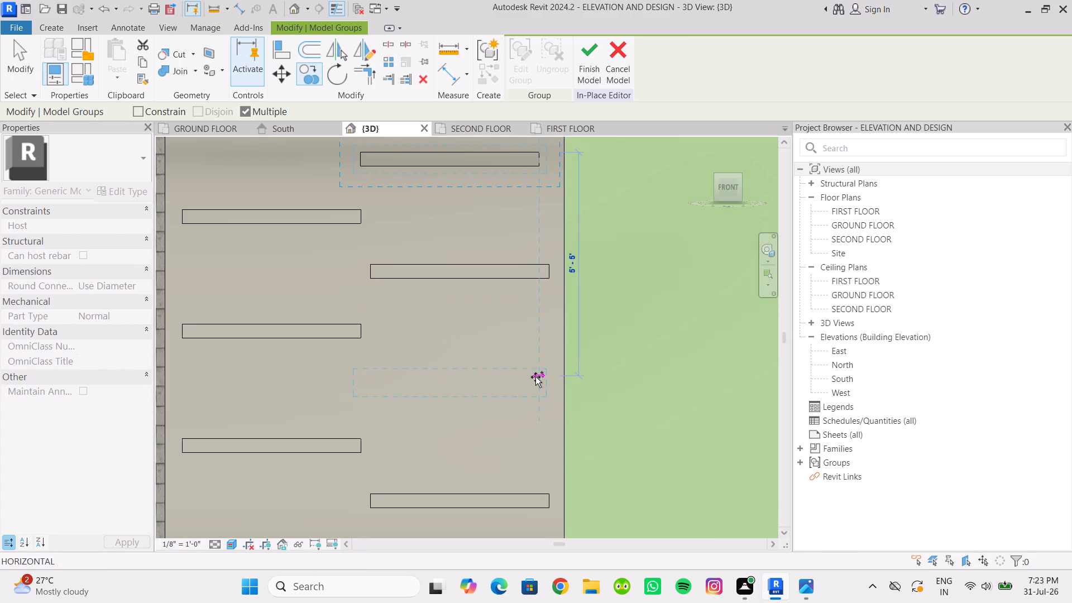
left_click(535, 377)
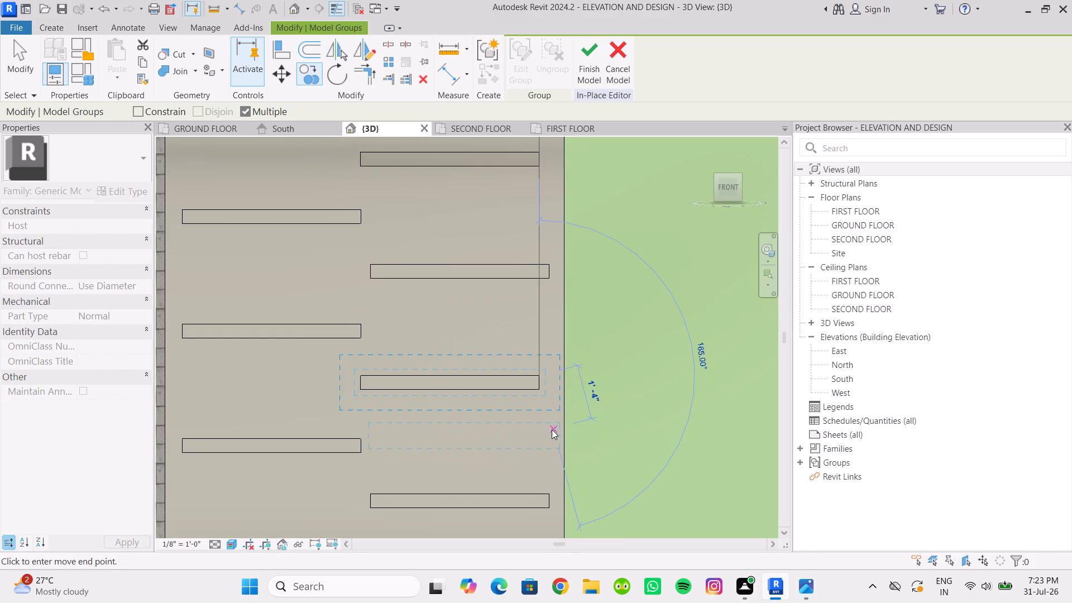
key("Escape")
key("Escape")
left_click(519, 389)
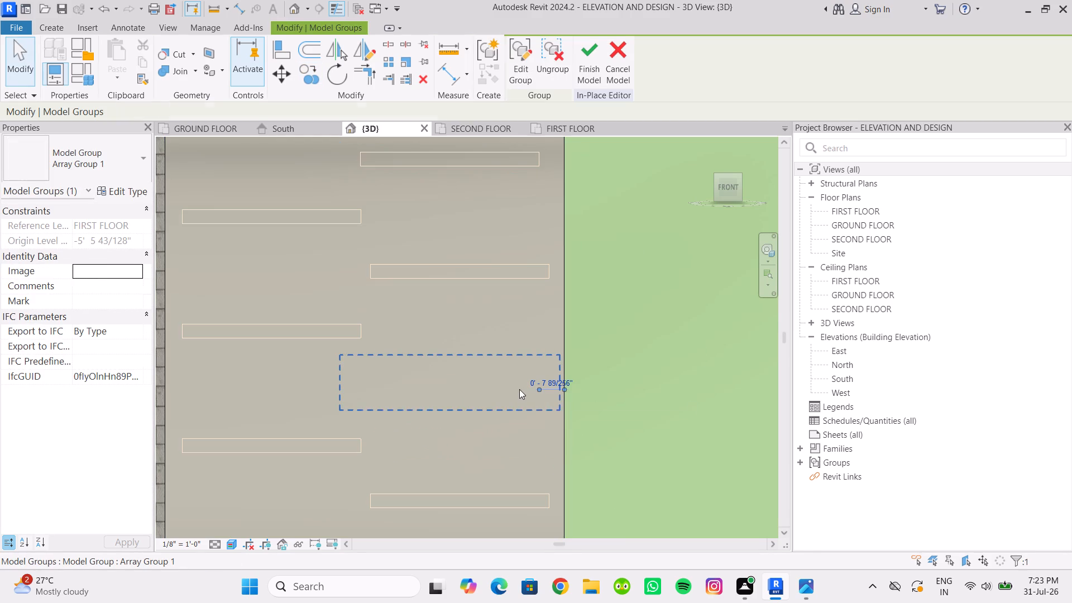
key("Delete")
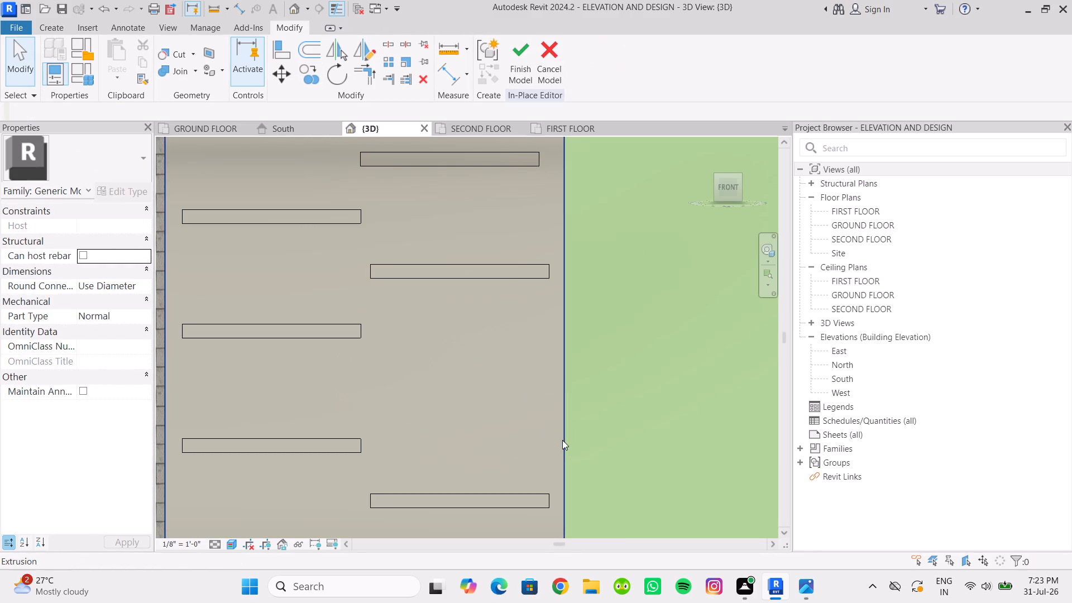
Copy the array void just above the lowest gap of the column beside the green wall straight down by about 3'-0".
left_click(518, 267)
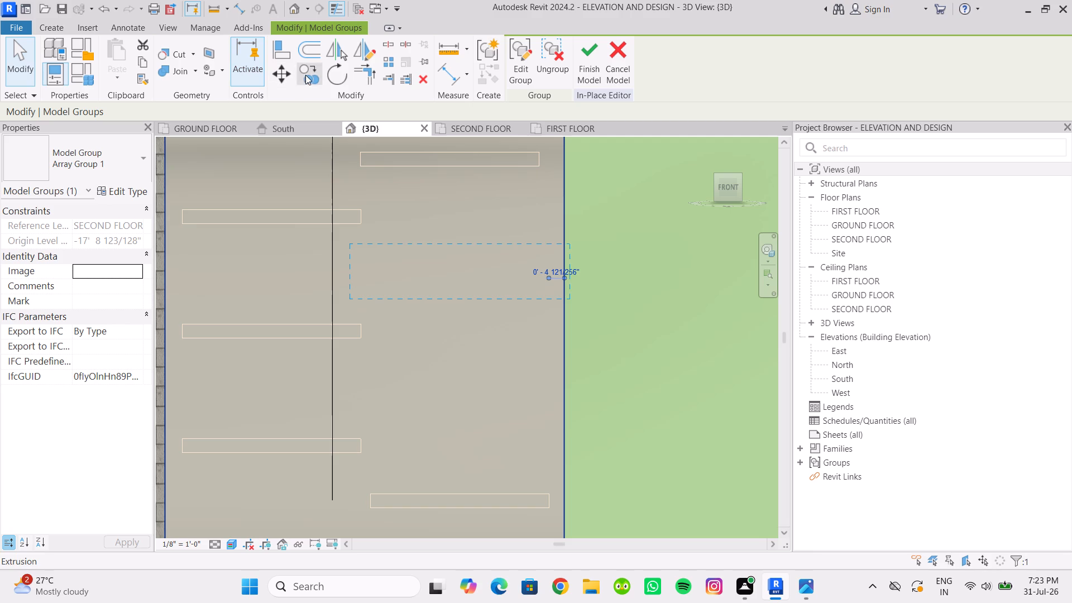
left_click(305, 75)
left_click(548, 266)
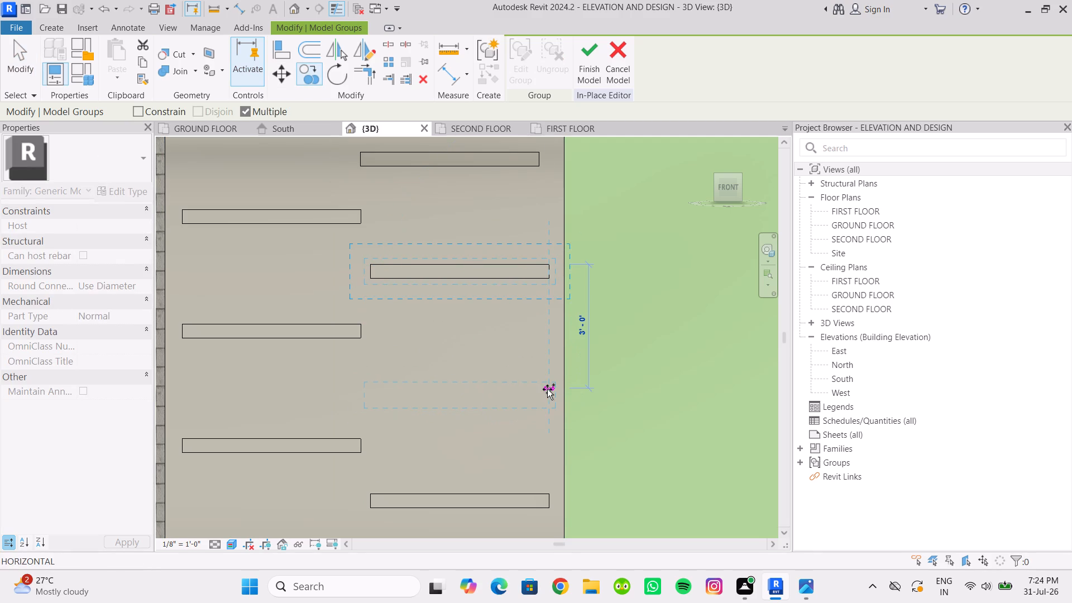
left_click(547, 389)
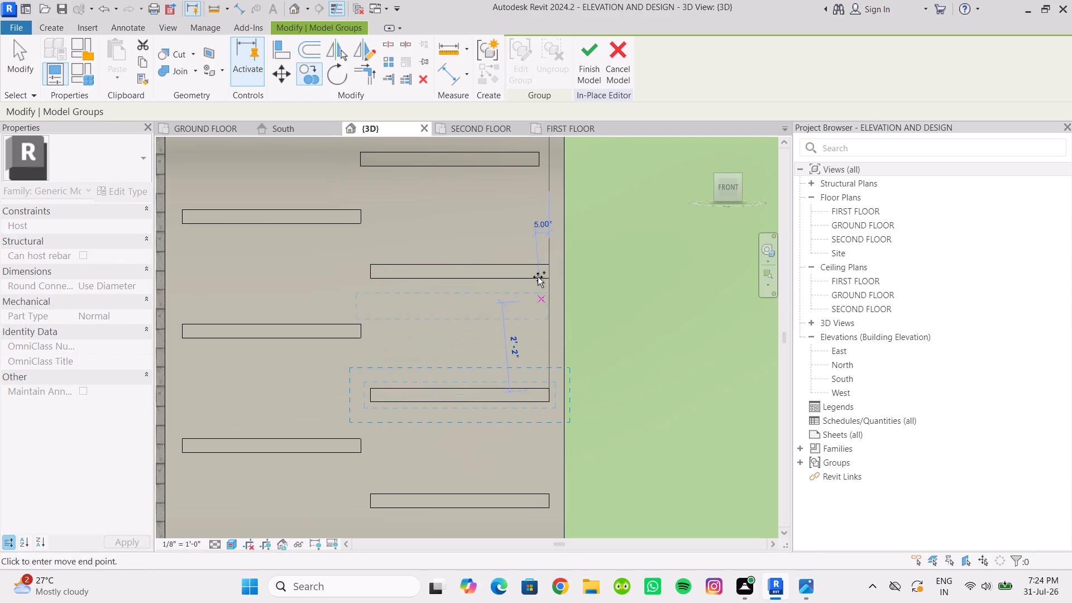
Finish the in-place panel model with its two staggered columns of void cuts.
left_click(589, 64)
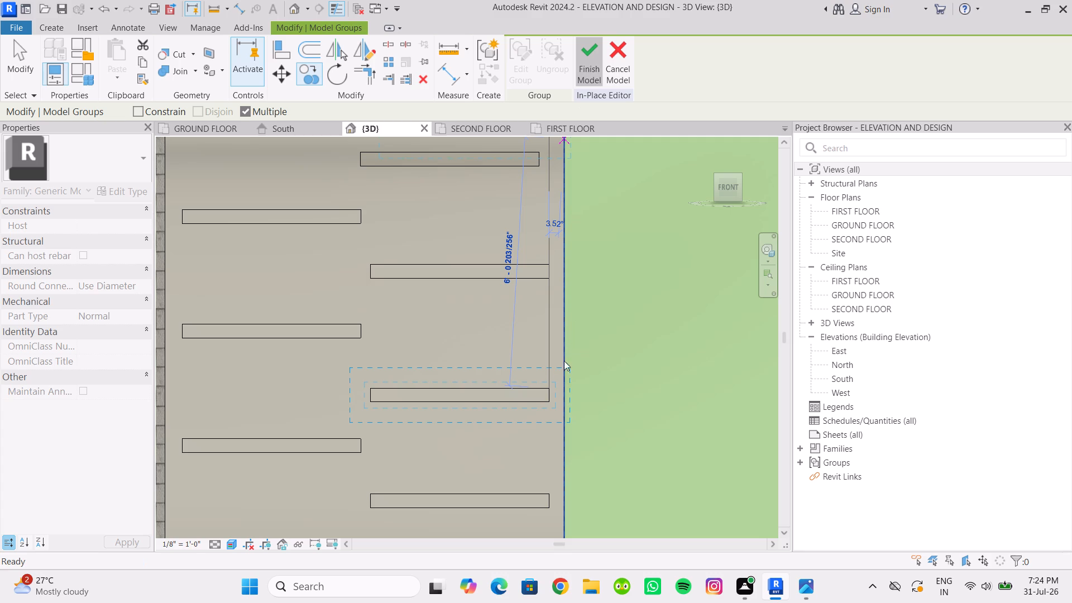
scroll(563, 363, "down", 6)
scroll(544, 410, "down", 3)
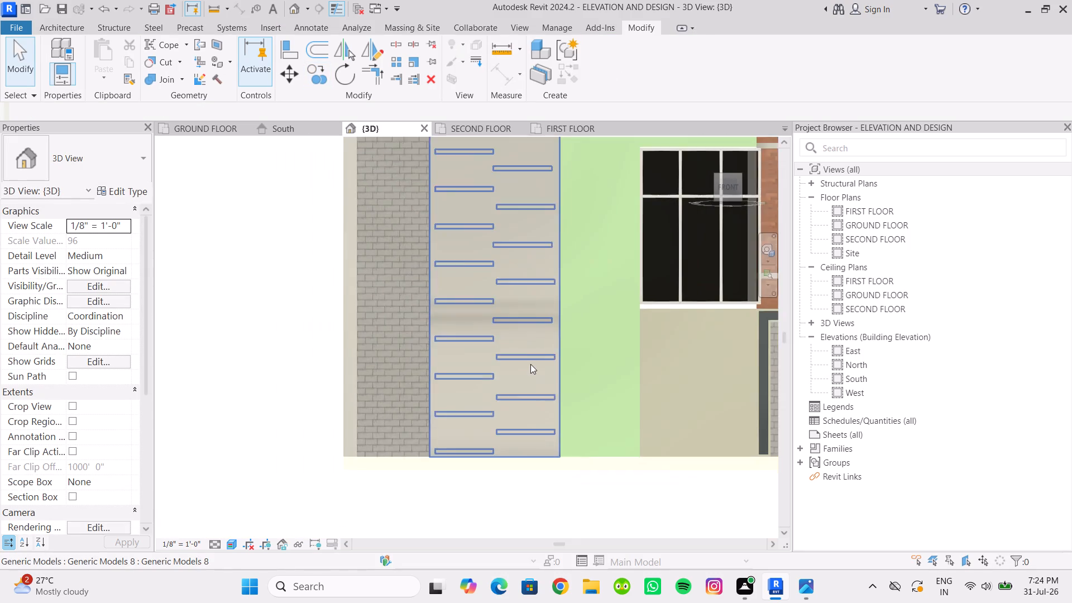
scroll(530, 364, "down", 2)
middle_click_drag(528, 350, 506, 464)
Reopen the slotted panel between the grey shingles and the green wall for in-place editing.
left_click(500, 363)
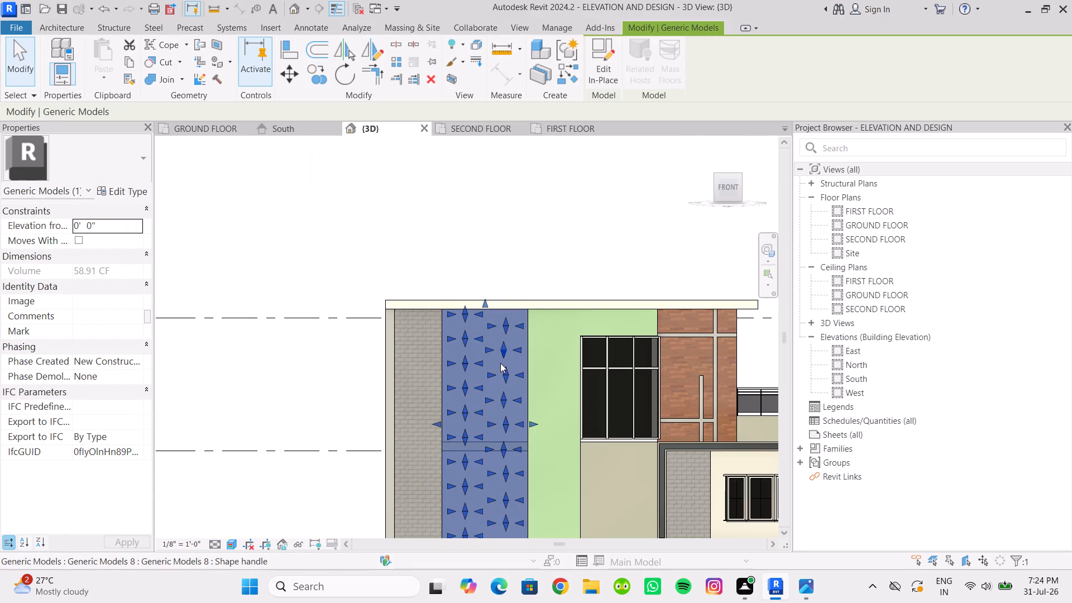
left_click(602, 80)
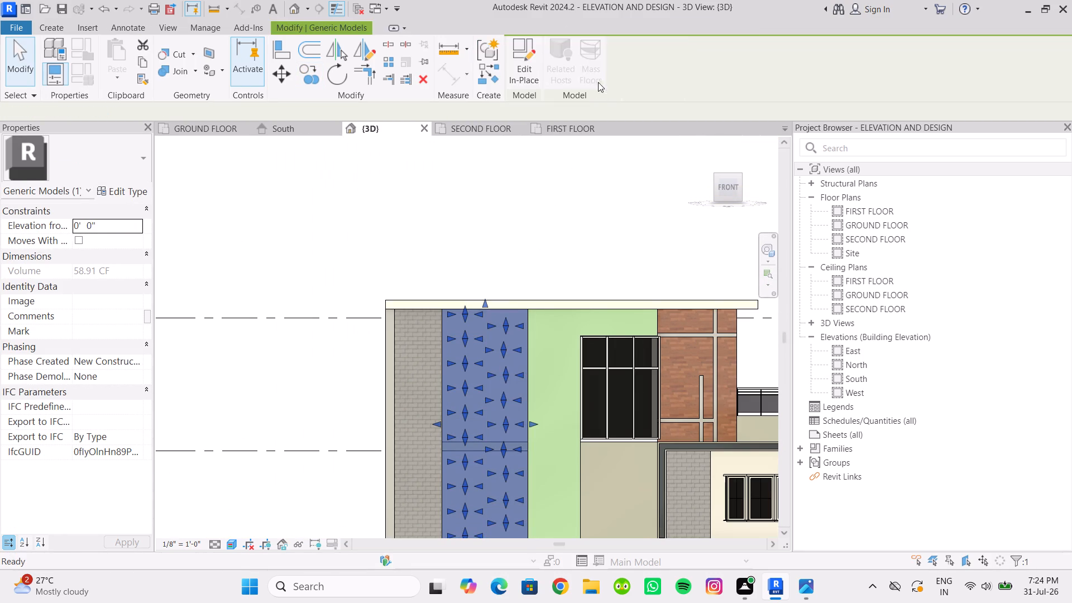
scroll(510, 346, "up", 3)
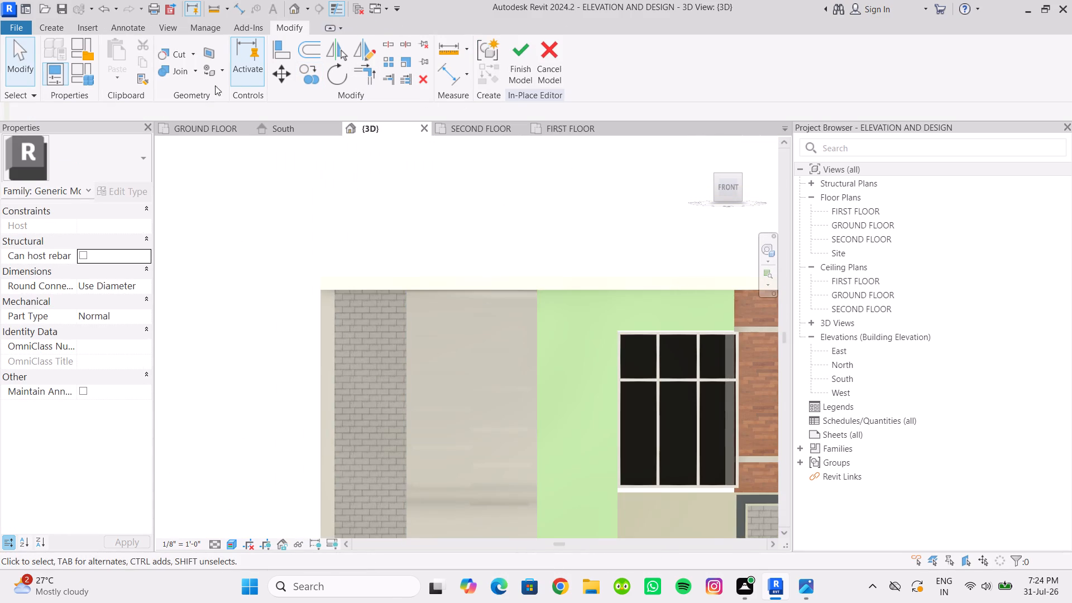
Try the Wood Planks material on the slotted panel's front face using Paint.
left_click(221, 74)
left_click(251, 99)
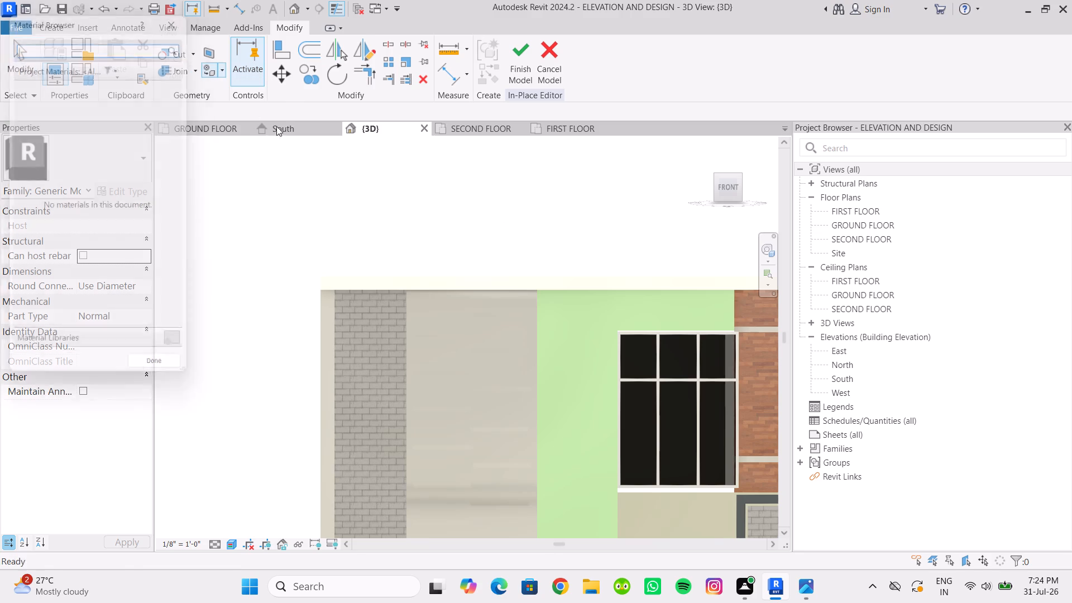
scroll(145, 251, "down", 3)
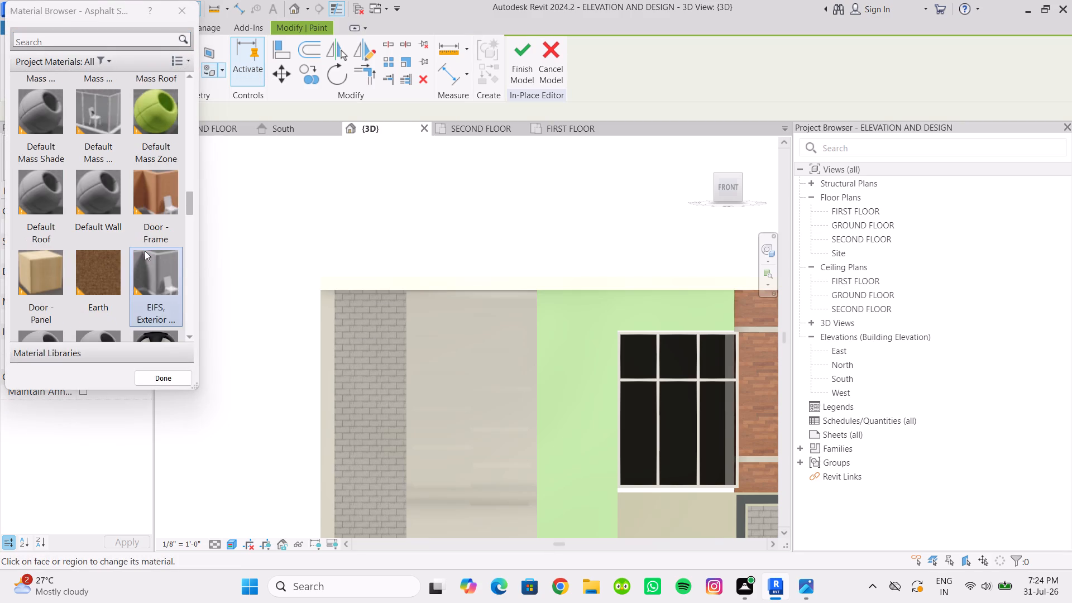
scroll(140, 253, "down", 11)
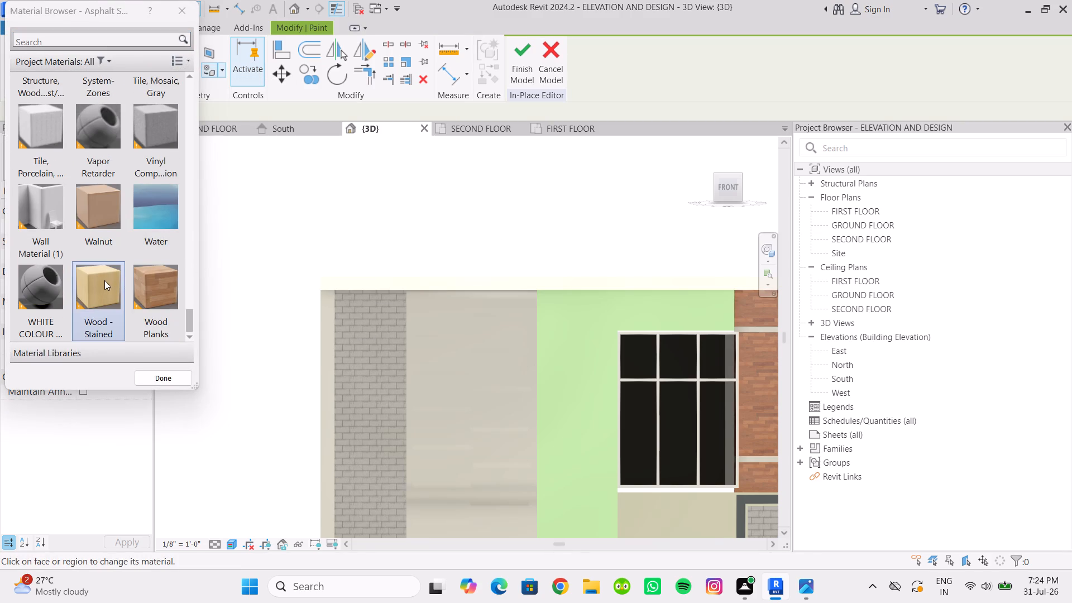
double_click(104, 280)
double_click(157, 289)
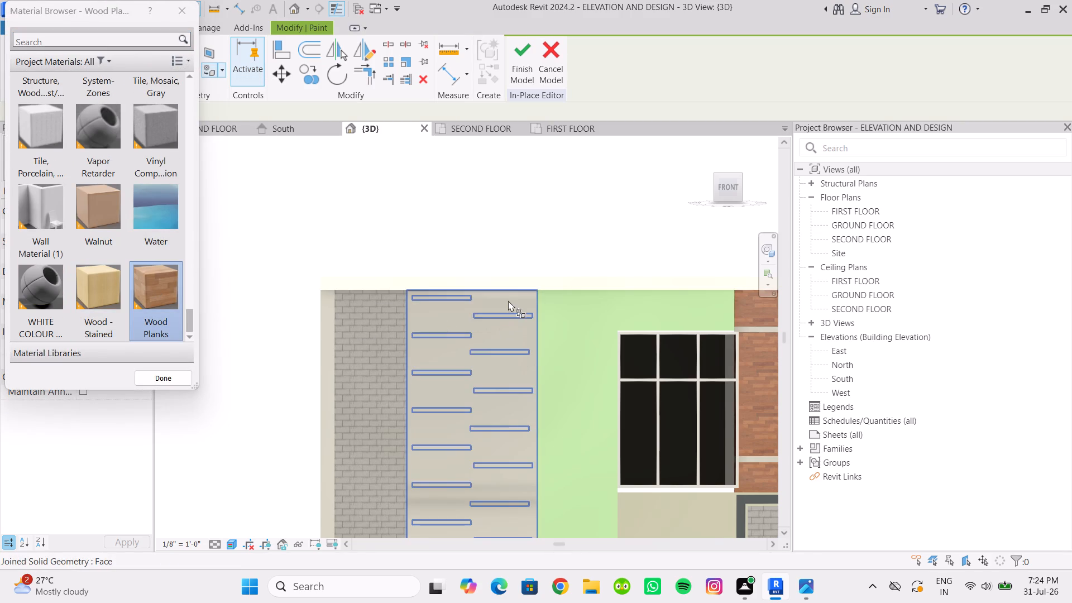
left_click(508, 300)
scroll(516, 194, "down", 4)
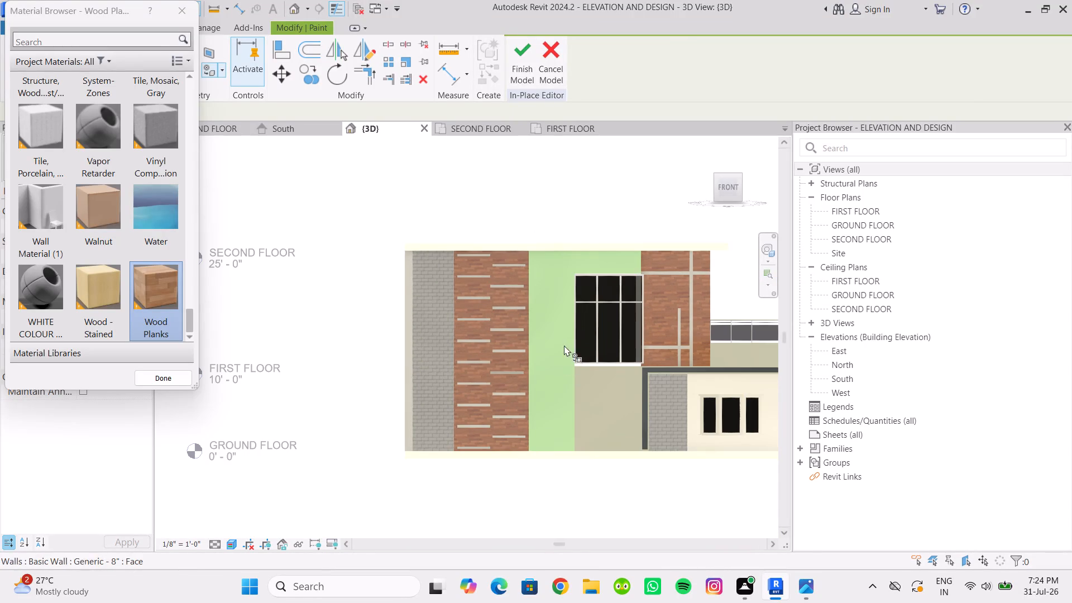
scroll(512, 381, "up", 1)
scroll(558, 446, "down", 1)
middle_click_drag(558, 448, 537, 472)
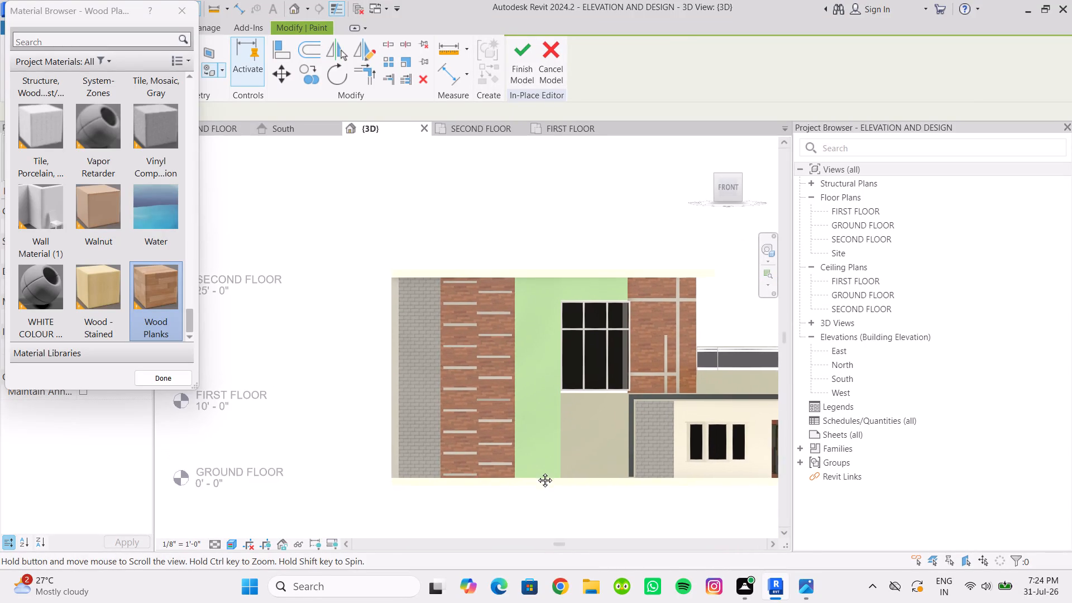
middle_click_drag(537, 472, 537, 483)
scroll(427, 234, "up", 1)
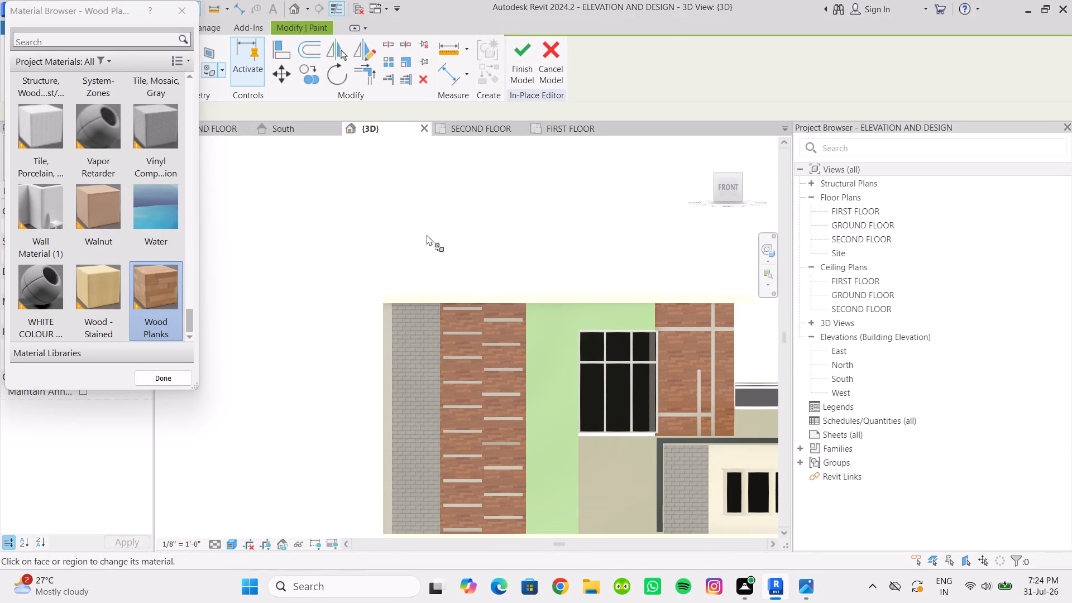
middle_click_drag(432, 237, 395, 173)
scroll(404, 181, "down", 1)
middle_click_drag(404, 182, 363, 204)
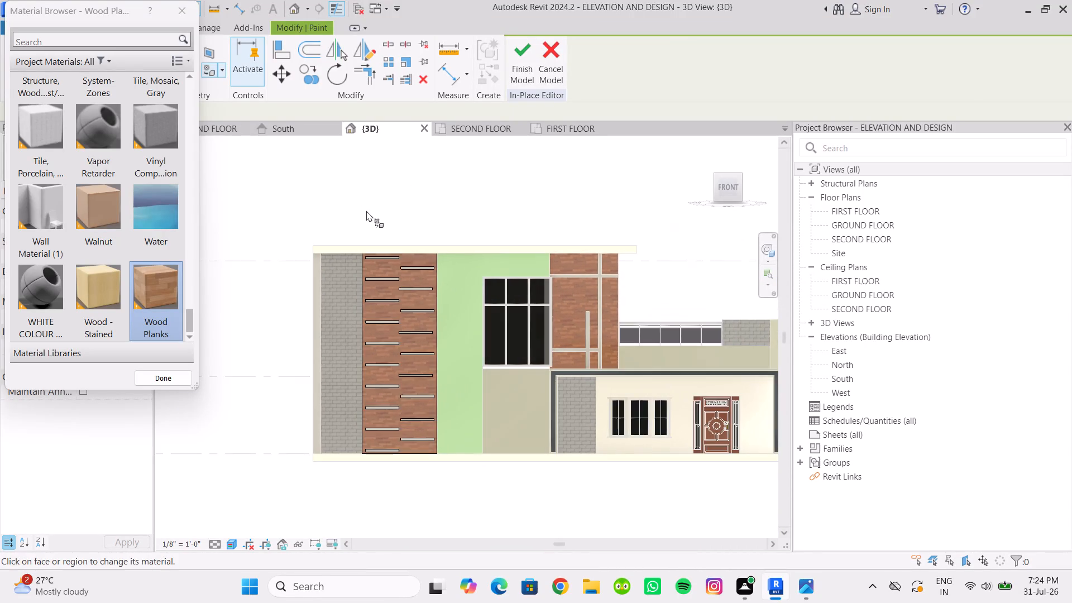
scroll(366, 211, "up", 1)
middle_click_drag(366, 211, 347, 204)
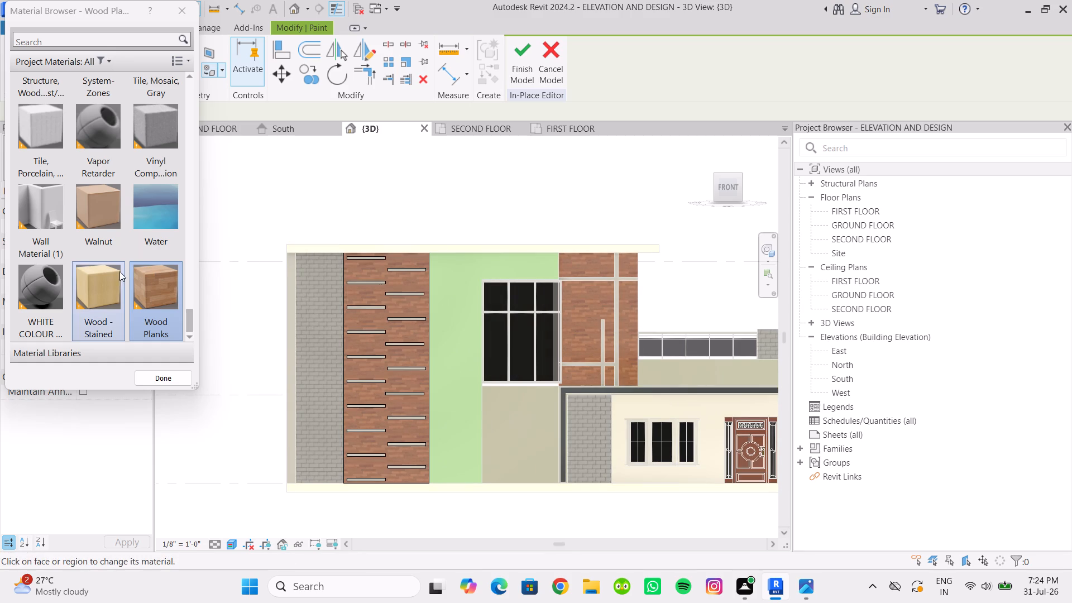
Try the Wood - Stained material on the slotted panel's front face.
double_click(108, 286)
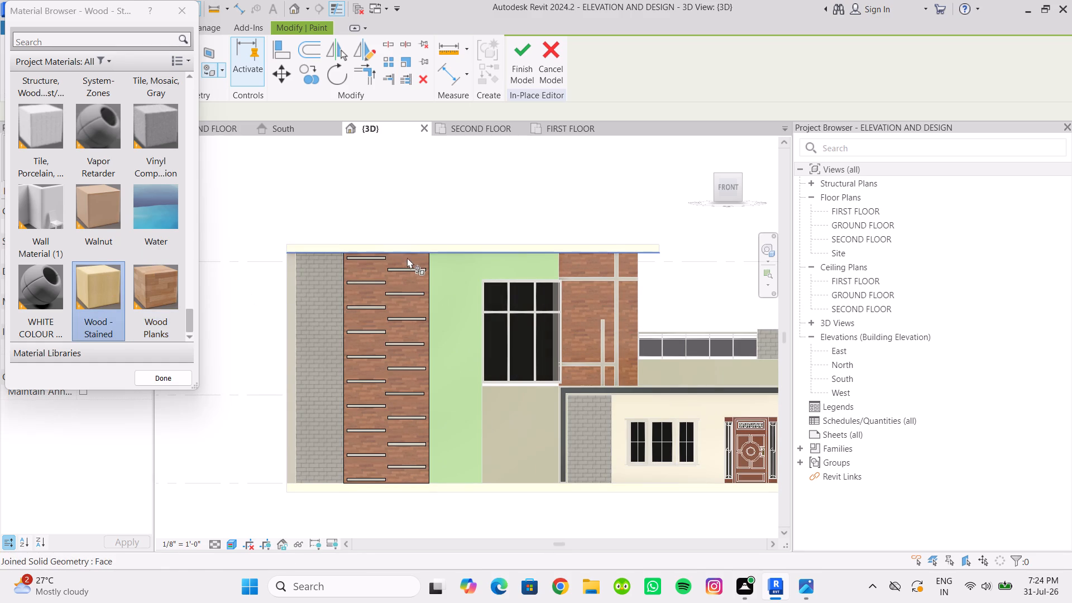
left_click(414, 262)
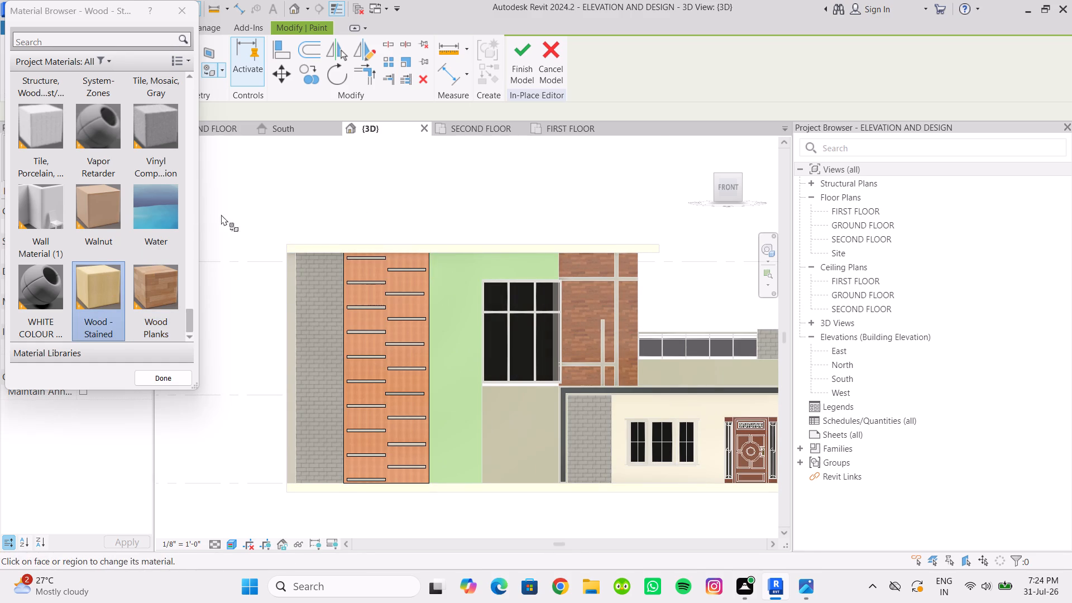
Paint the slotted panel's front face with Wall Material (1) and end the painting.
double_click(30, 211)
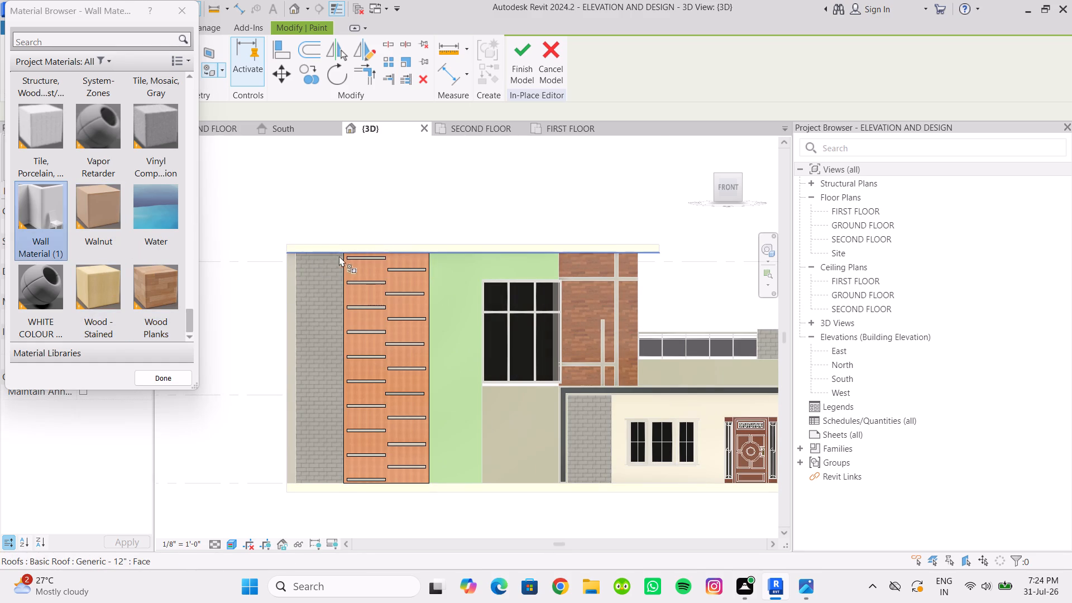
left_click(413, 260)
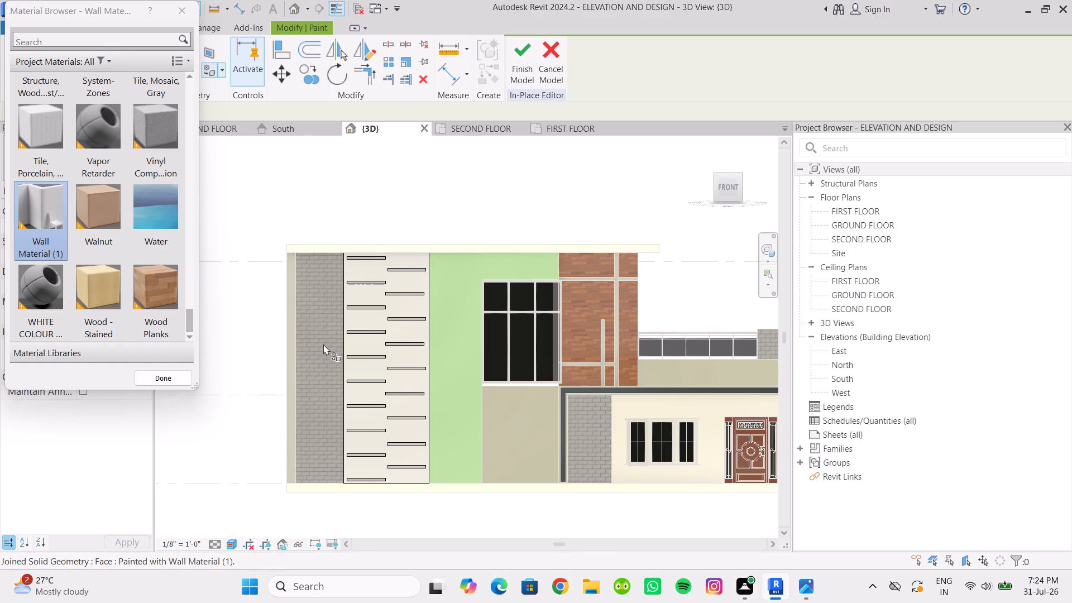
scroll(406, 420, "up", 2)
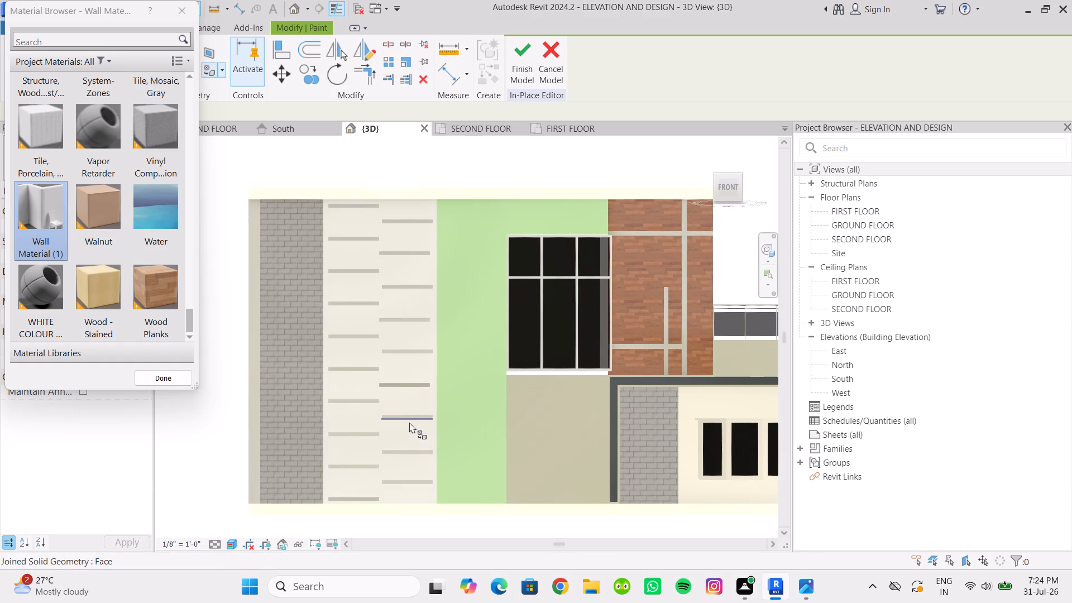
scroll(437, 409, "down", 2)
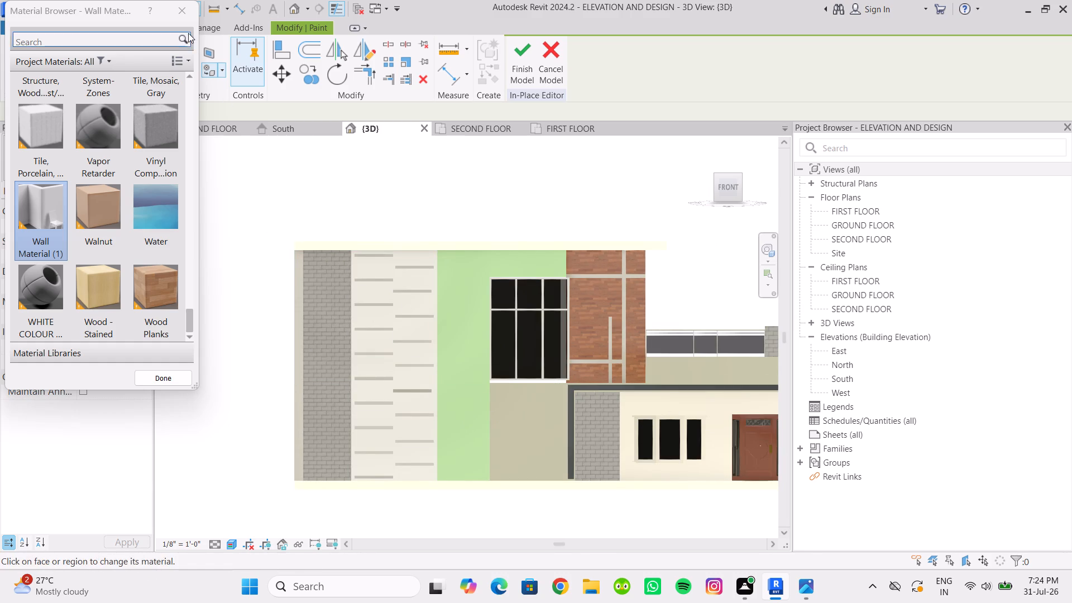
left_click(181, 7)
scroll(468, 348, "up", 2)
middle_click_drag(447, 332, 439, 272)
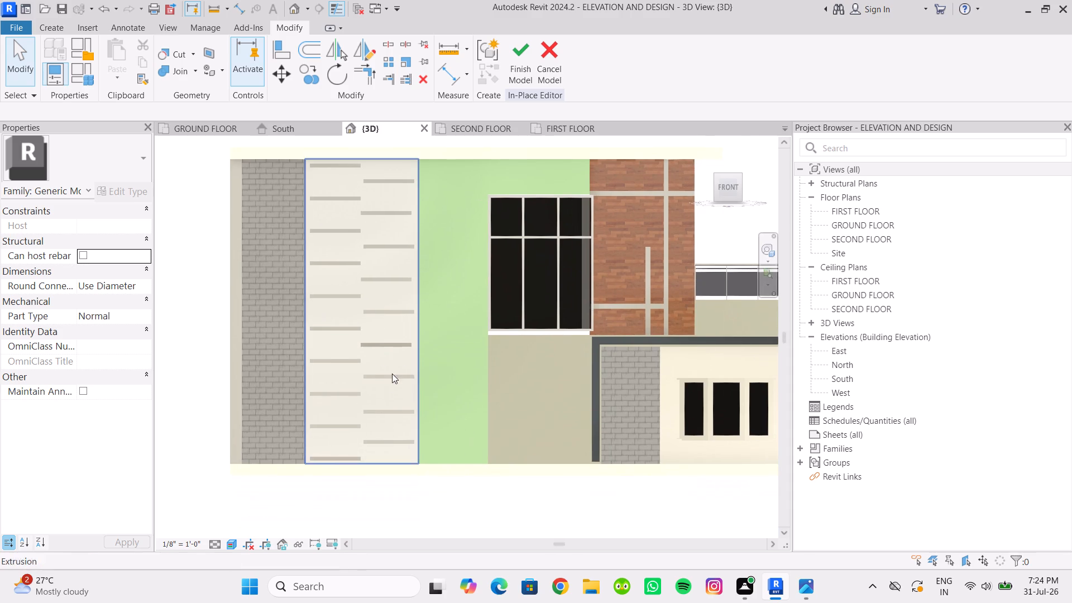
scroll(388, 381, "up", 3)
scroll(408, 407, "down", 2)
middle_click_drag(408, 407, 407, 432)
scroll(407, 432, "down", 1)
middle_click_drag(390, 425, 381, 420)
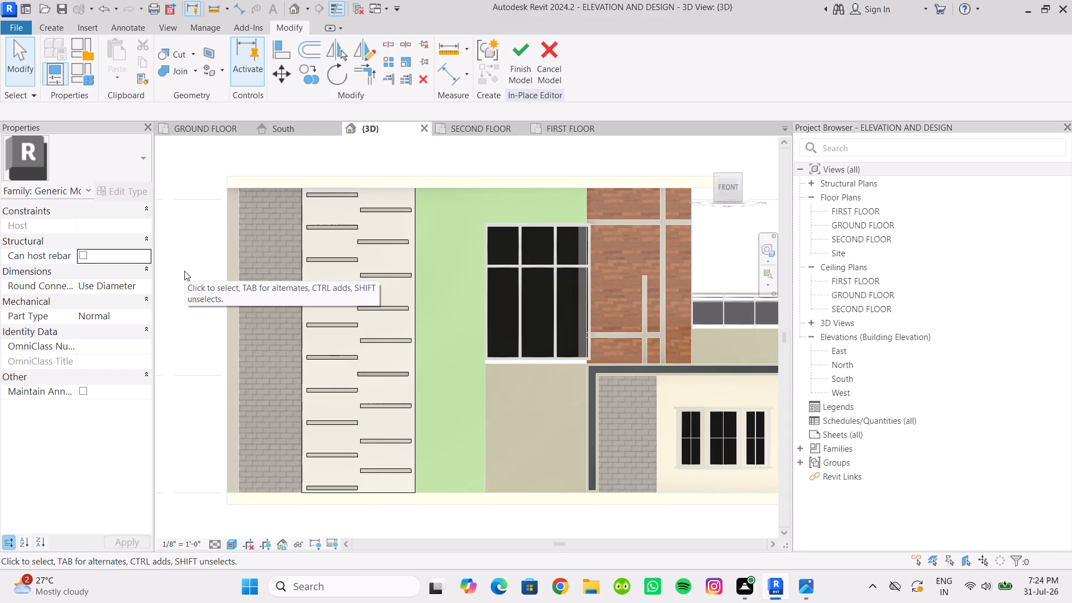
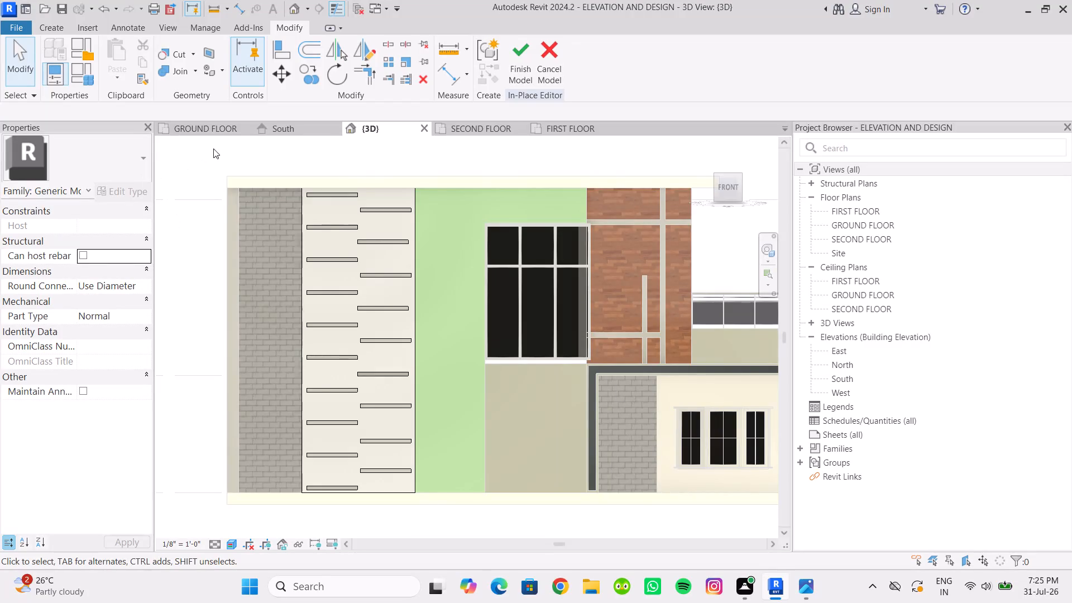
Create a new project material in the Material Browser and name it WHITE PANNEL.
left_click(198, 30)
left_click(59, 44)
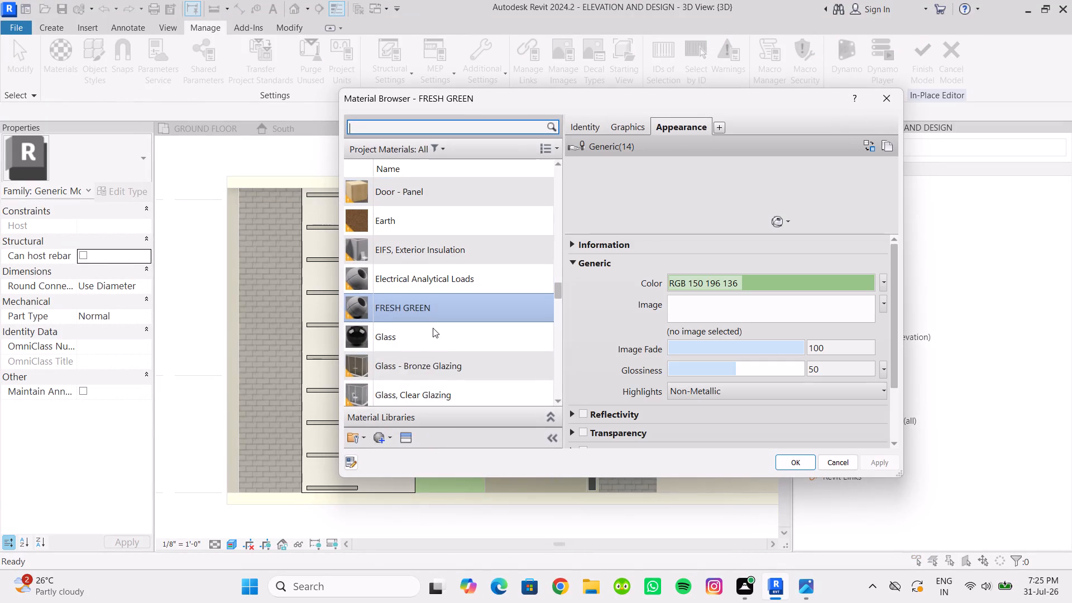
left_click(376, 440)
left_click(398, 456)
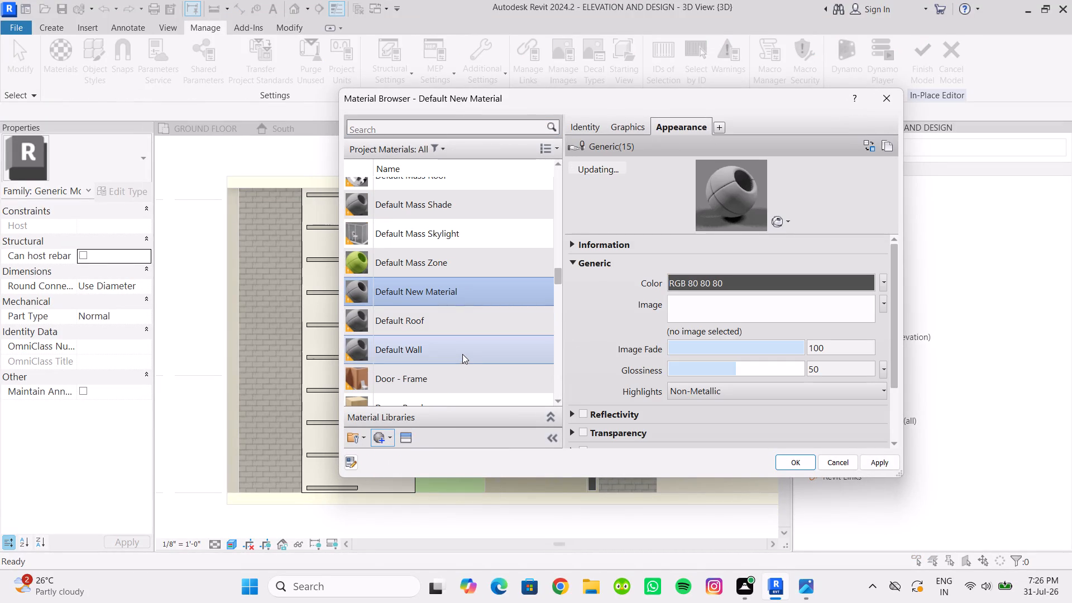
right_click(461, 288)
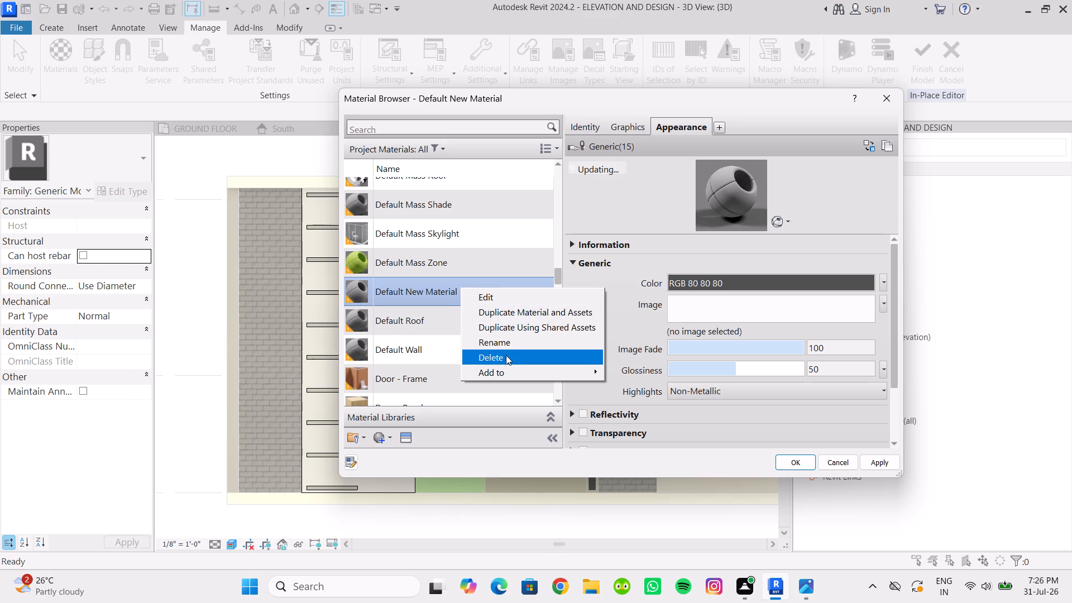
left_click(504, 348)
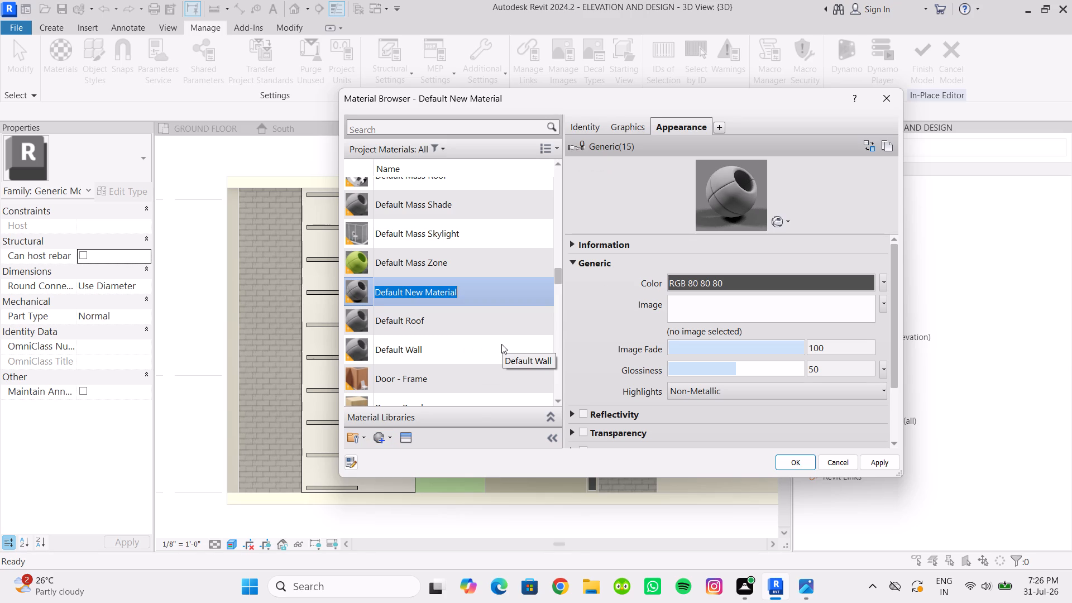
type("WH")
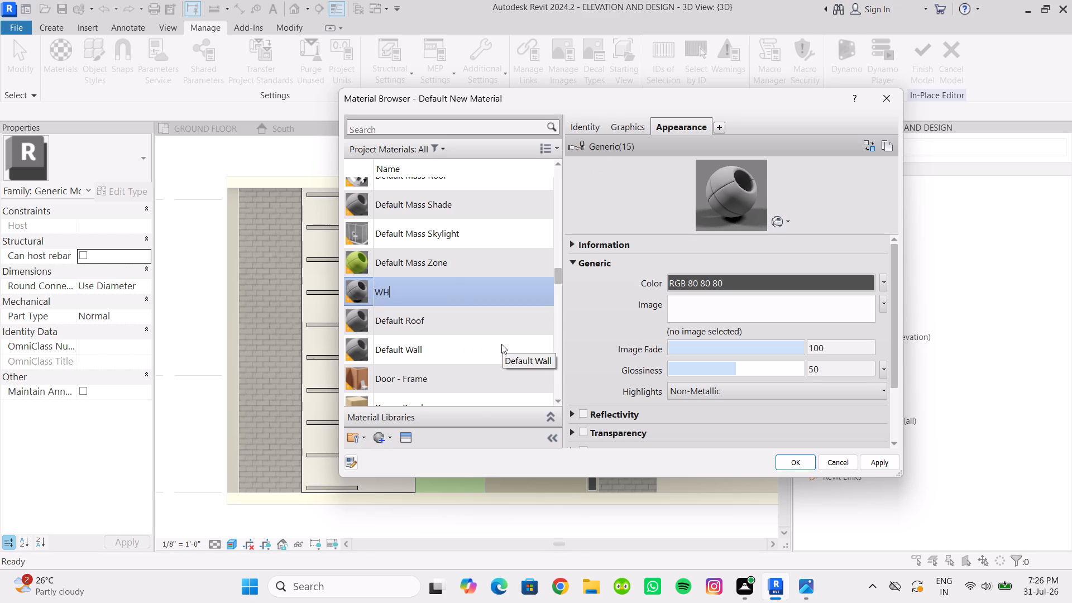
type("ITE O")
key("BackSpace")
type("PANNE")
key("l")
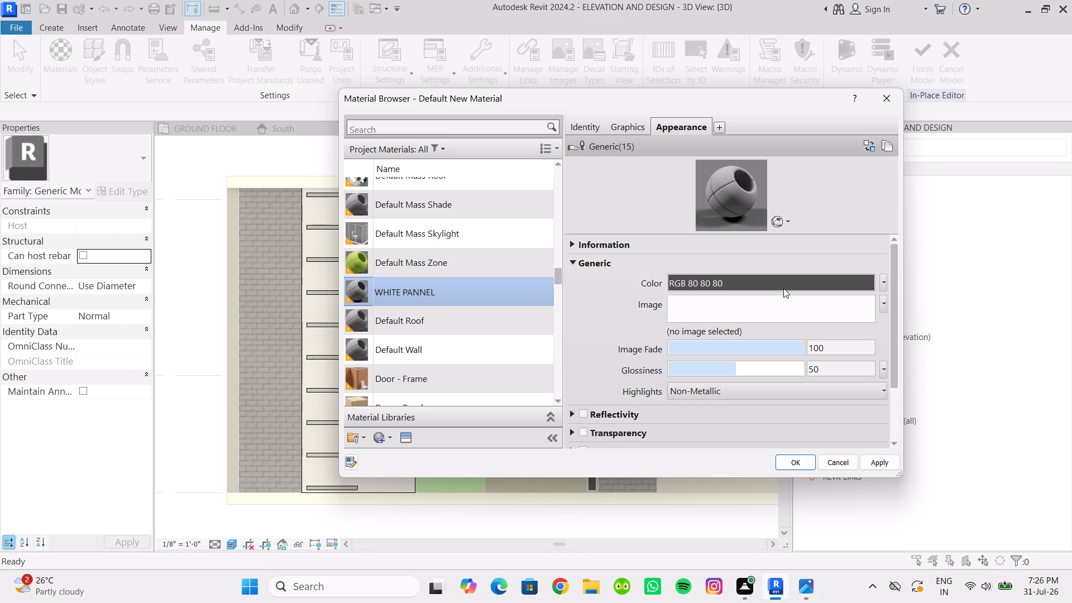
Set WHITE PANNEL's appearance colour to RGB 245-243-238, darken it to RGB 225-220-204, and apply the material changes.
left_click(798, 282)
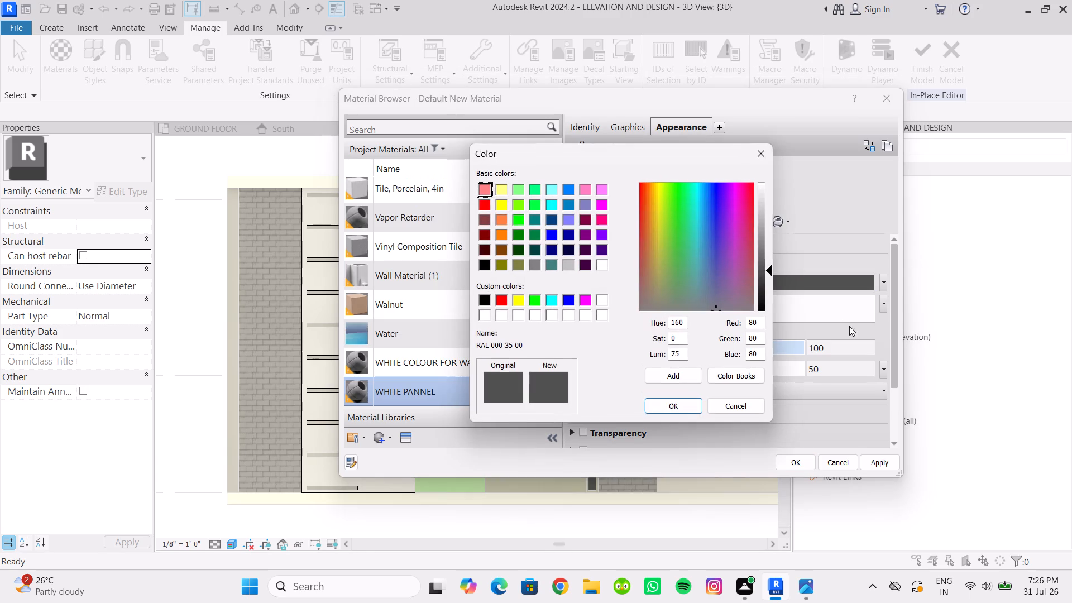
left_click_drag(758, 323, 736, 328)
type("245")
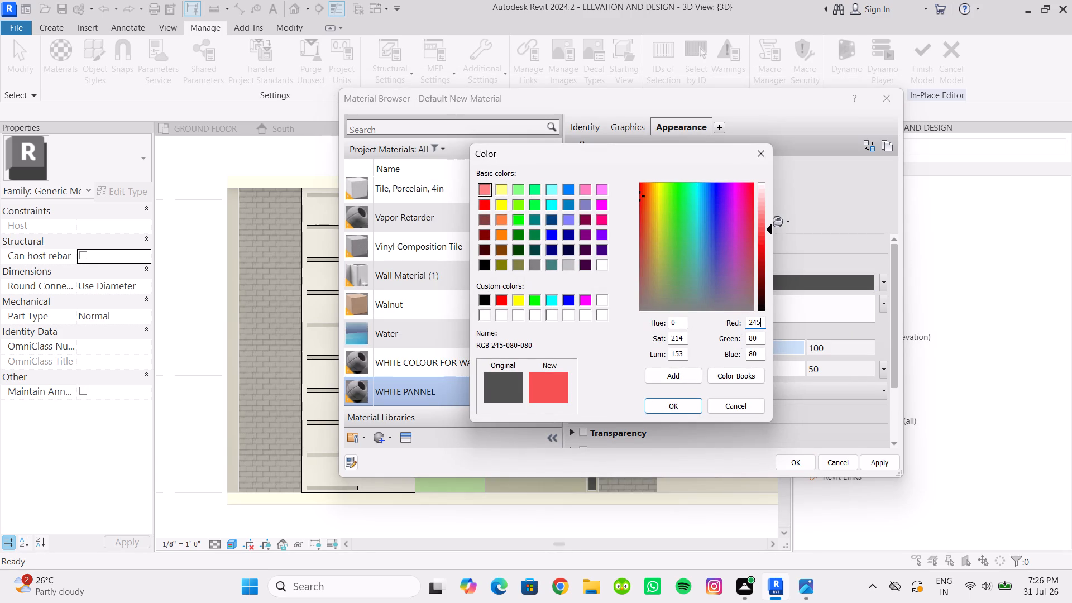
left_click_drag(762, 339, 733, 341)
type("243")
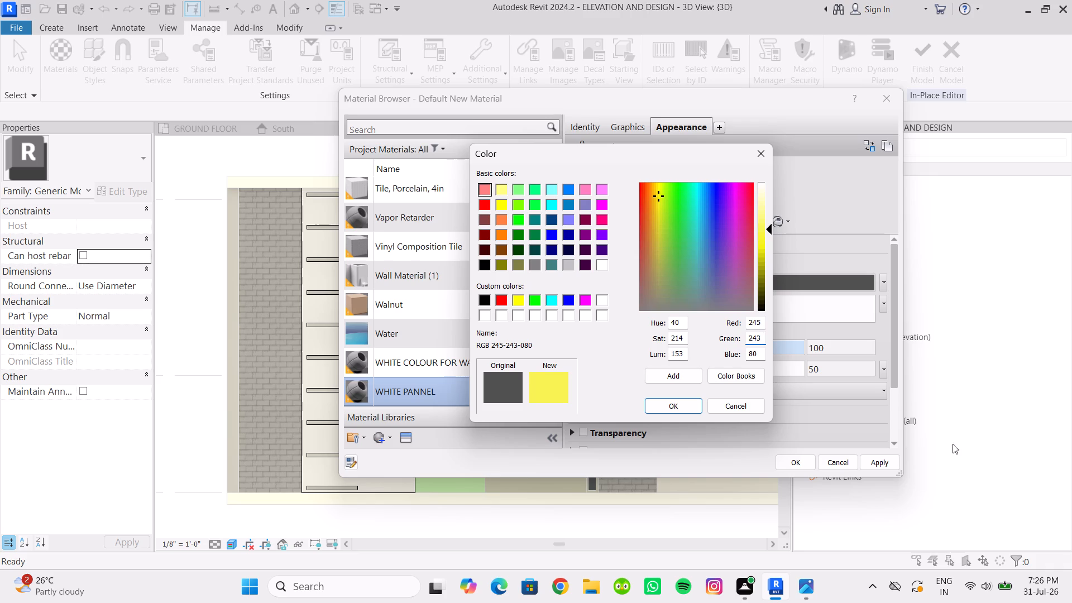
left_click_drag(759, 353, 737, 360)
left_click_drag(737, 360, 733, 362)
type("238")
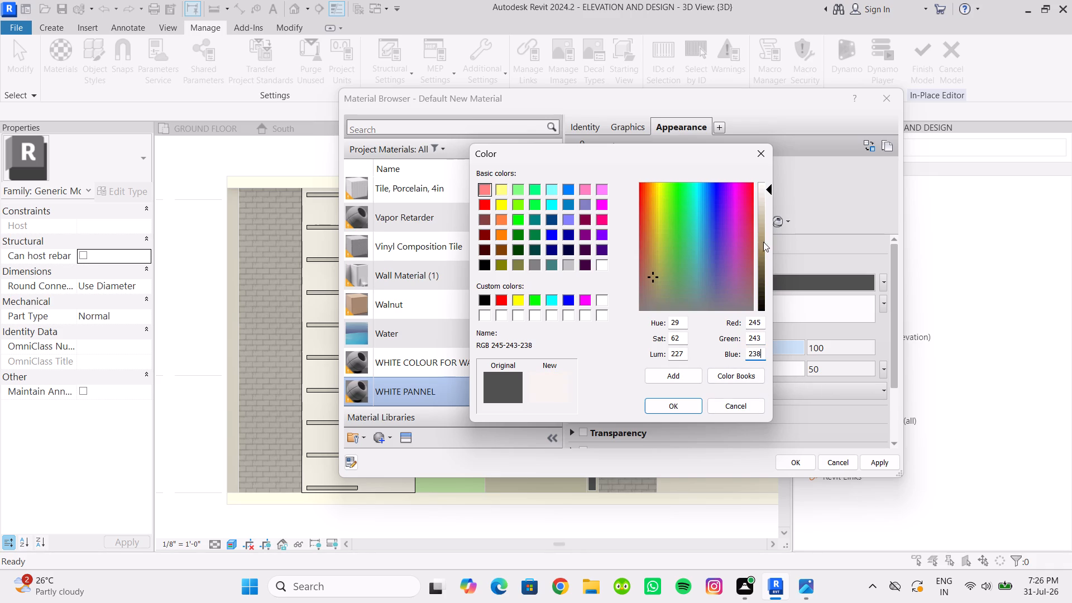
left_click_drag(769, 190, 765, 198)
left_click_drag(765, 198, 765, 203)
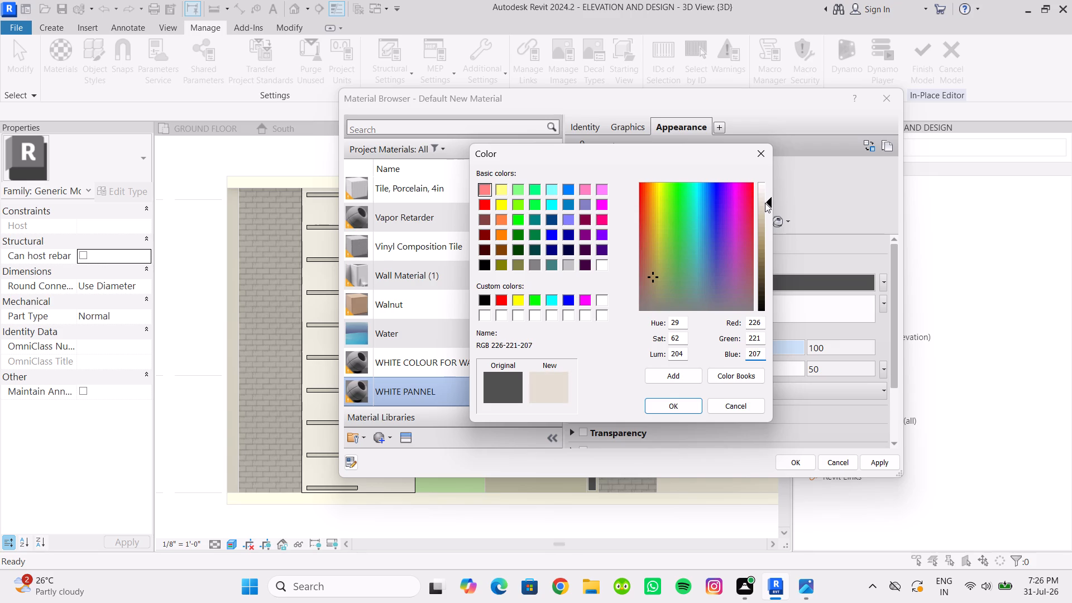
left_click_drag(765, 203, 766, 203)
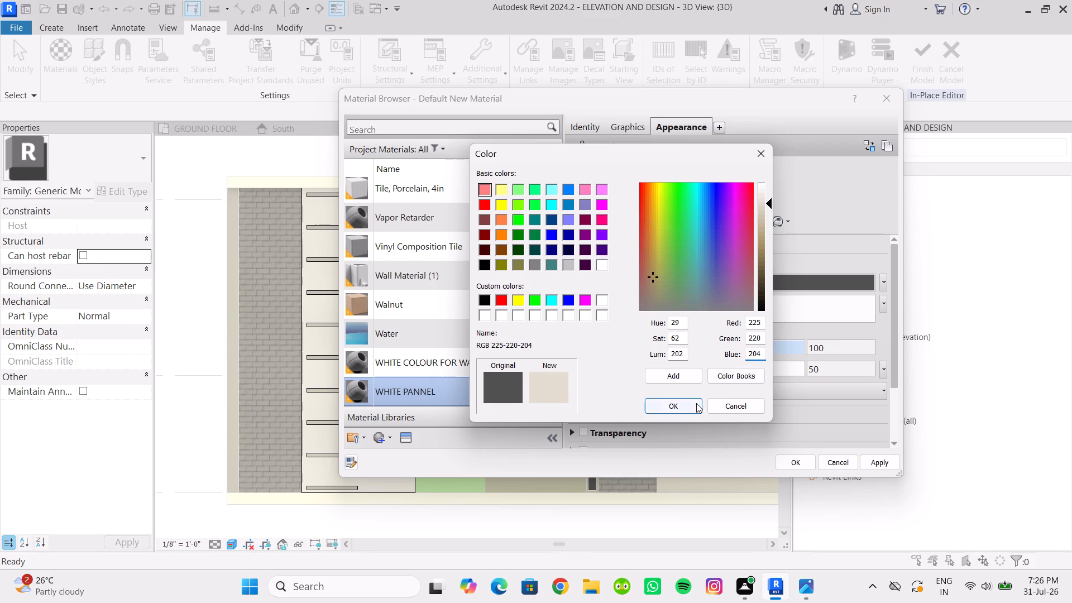
left_click(687, 400)
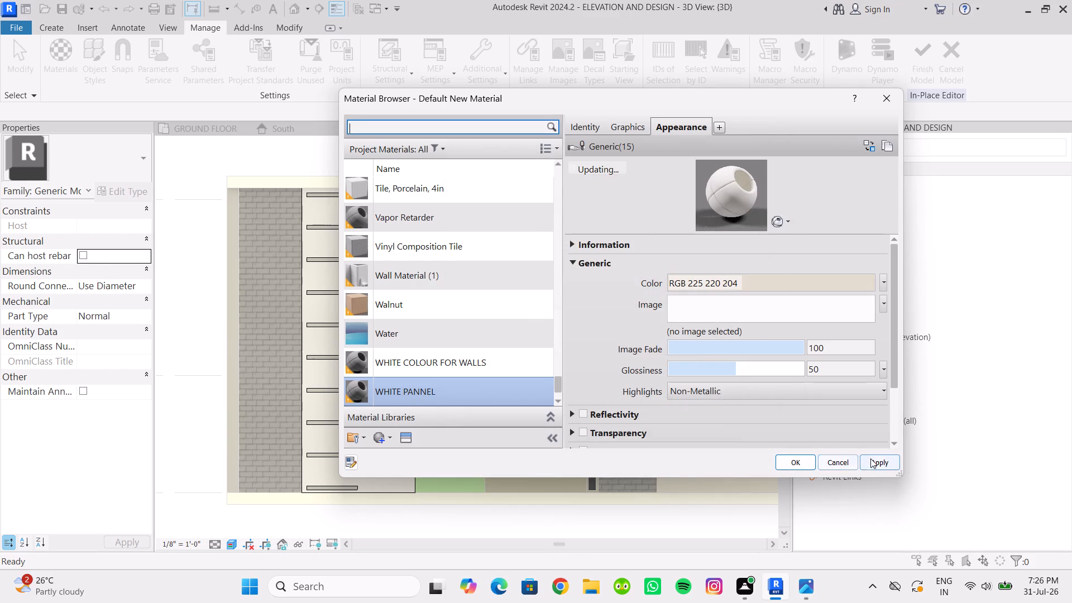
left_click(872, 458)
left_click(801, 461)
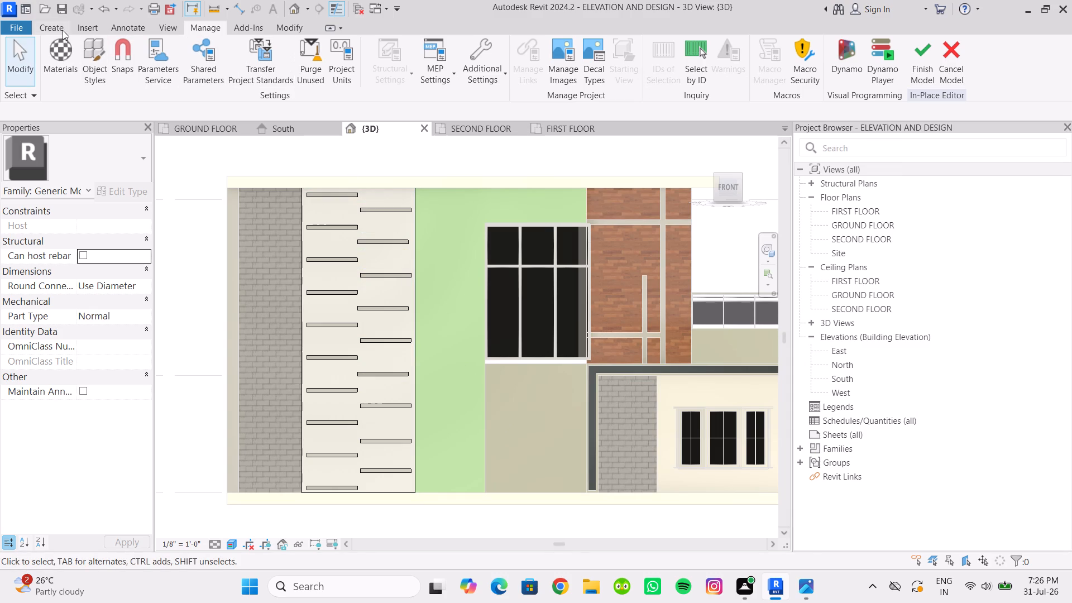
Paint the front face of the tall slotted panel extrusion with the WHITE PANNEL material.
left_click(402, 193)
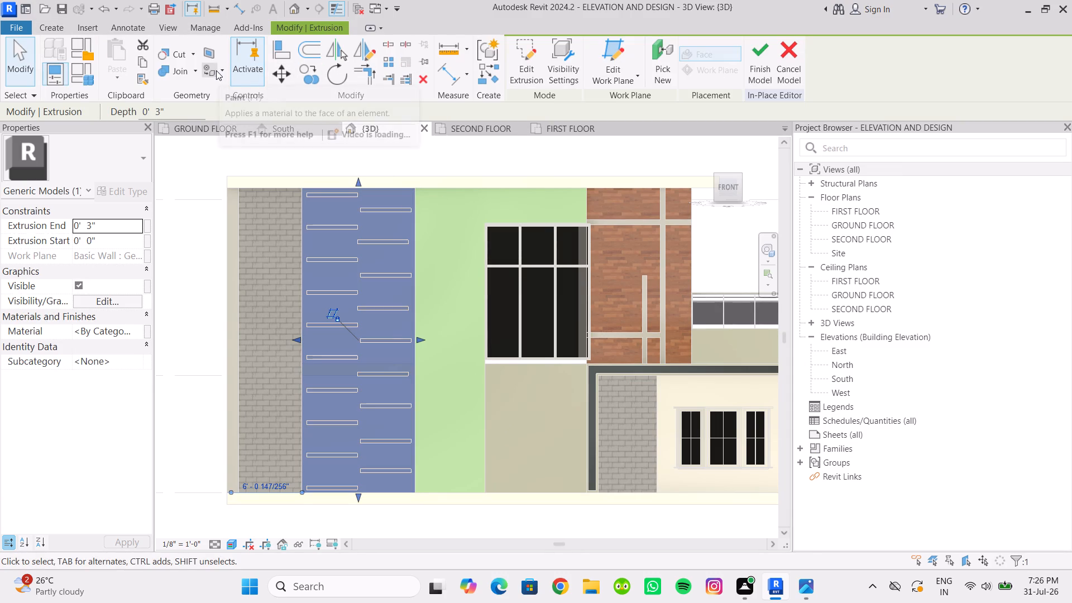
left_click(222, 70)
left_click(238, 94)
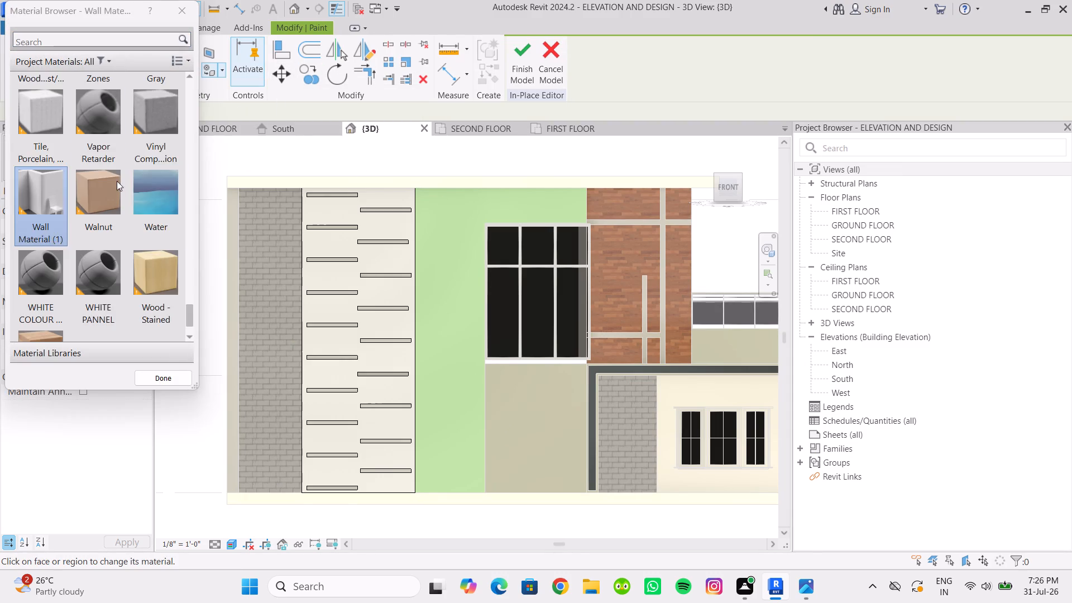
left_click(111, 39)
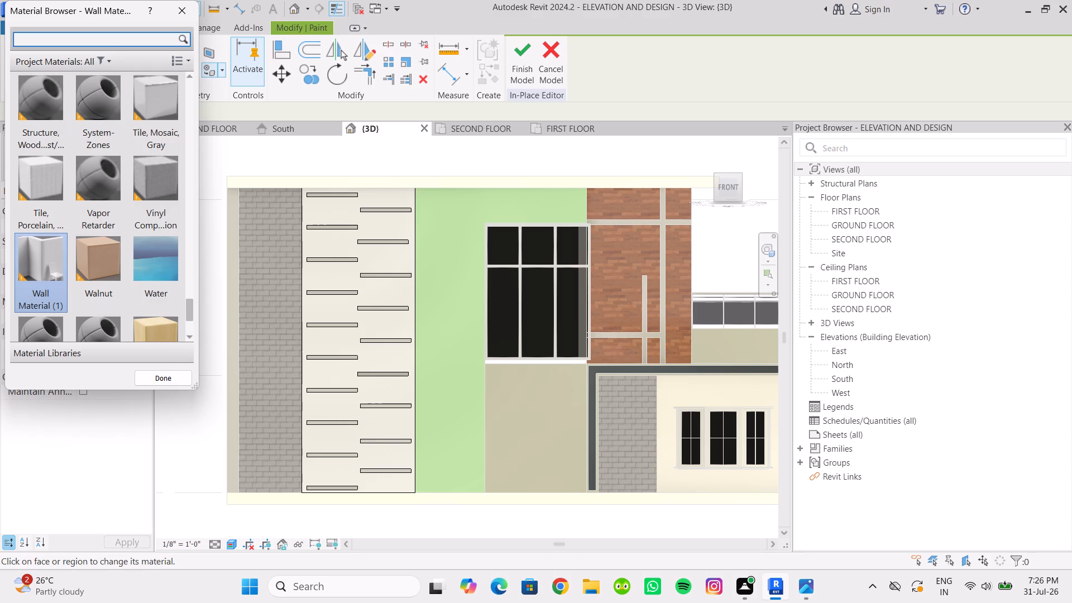
key("w")
type("HITE")
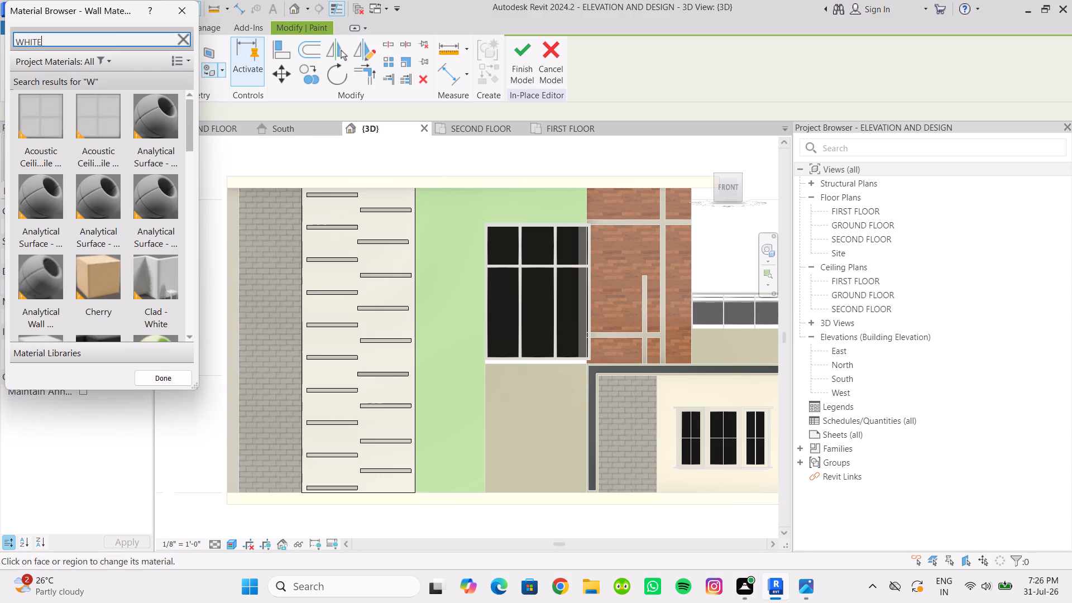
double_click(89, 285)
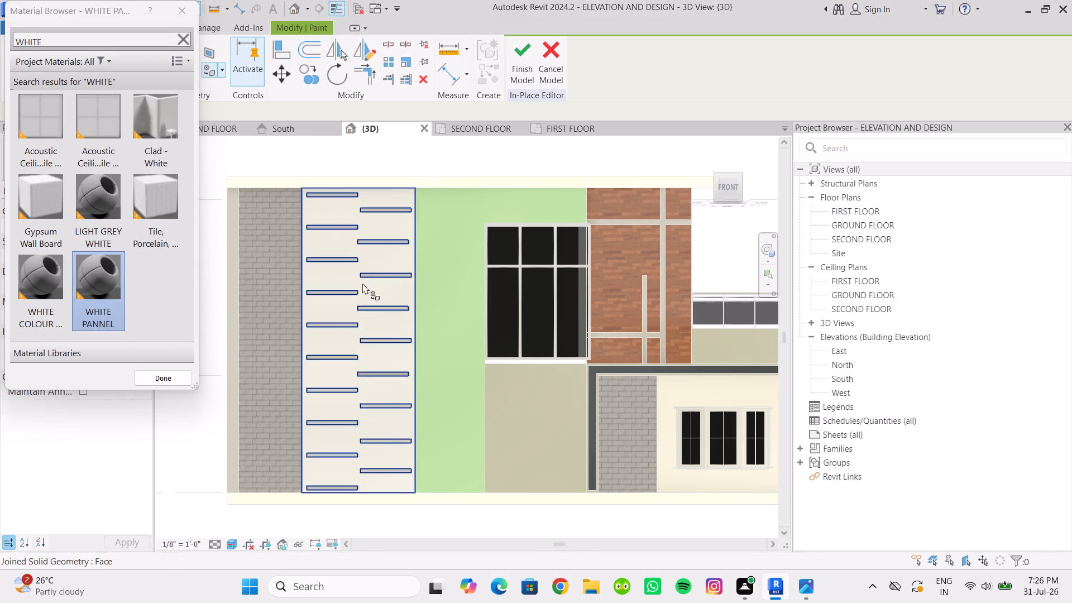
left_click(401, 196)
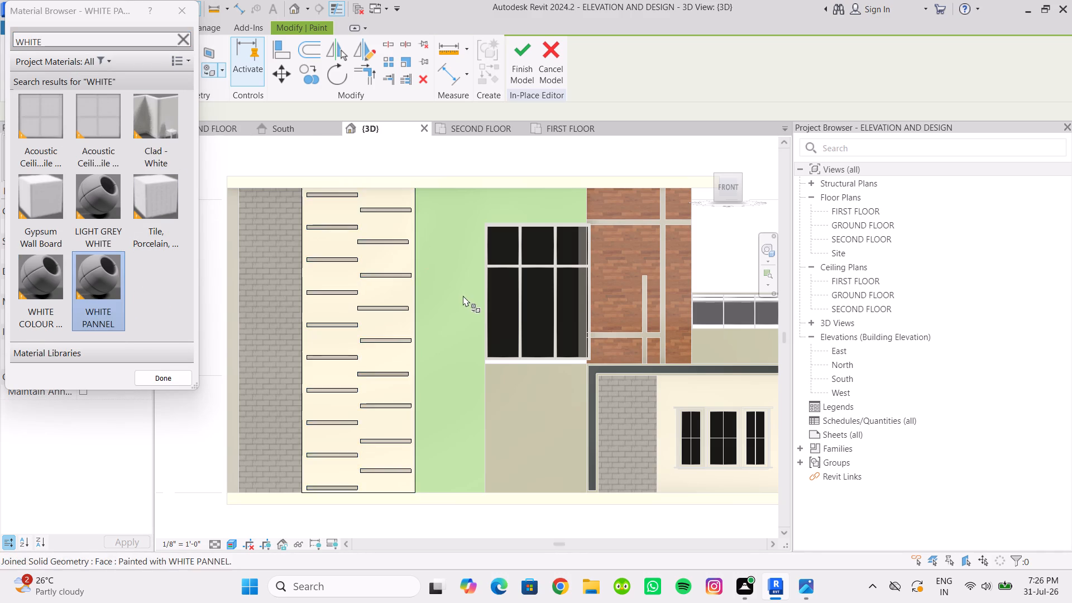
scroll(462, 294, "down", 4)
scroll(463, 446, "up", 4)
scroll(385, 405, "up", 3)
middle_click_drag(385, 405, 423, 467)
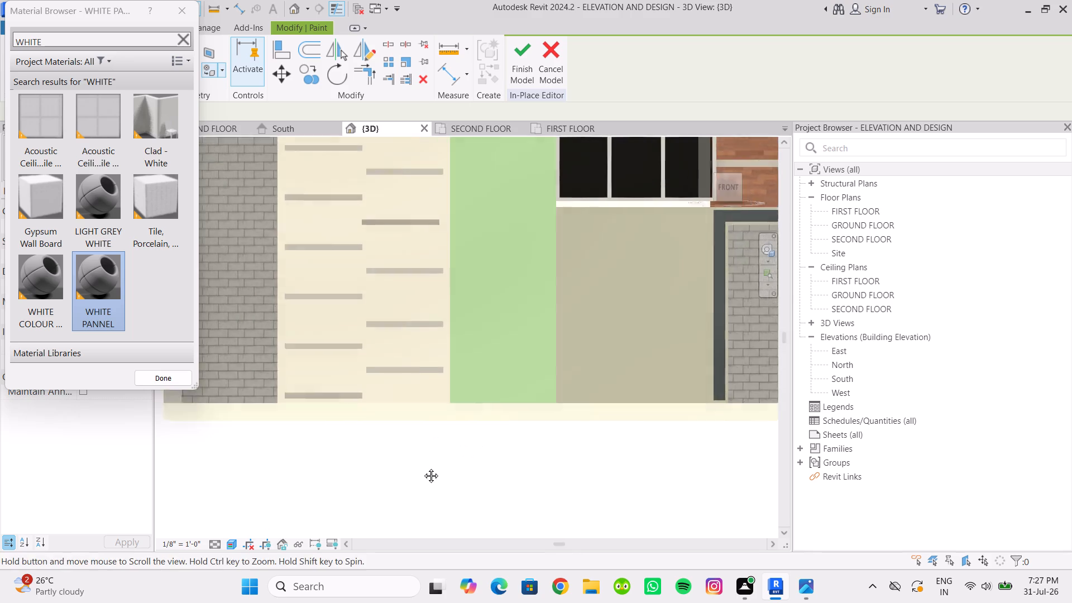
middle_click_drag(423, 467, 445, 497)
scroll(414, 443, "down", 4)
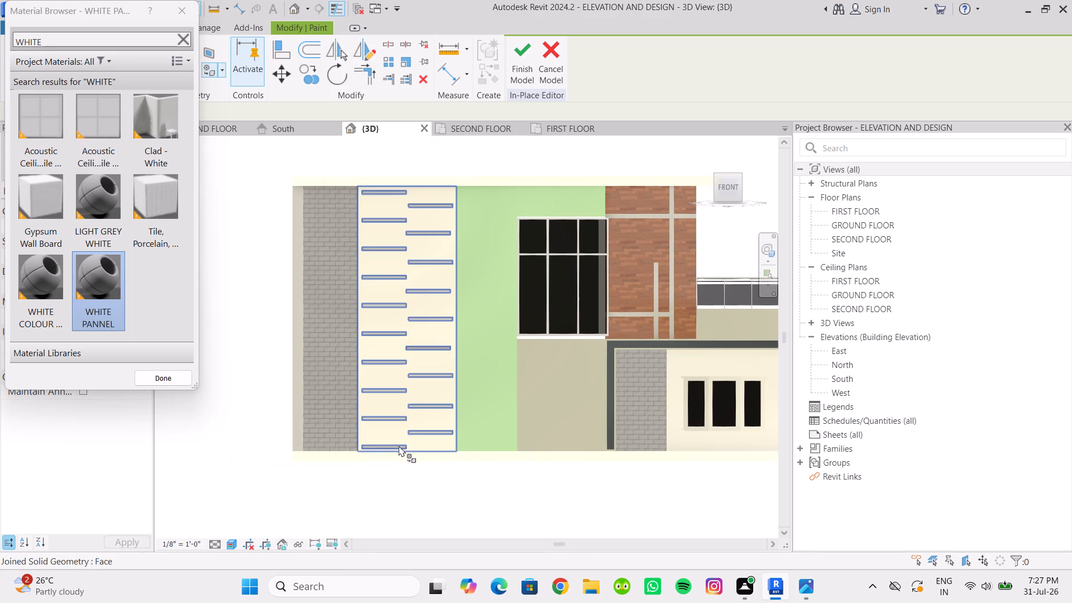
key("Escape")
Ungroup the topmost slot of the panel's left-hand column from its array group.
scroll(379, 305, "up", 10)
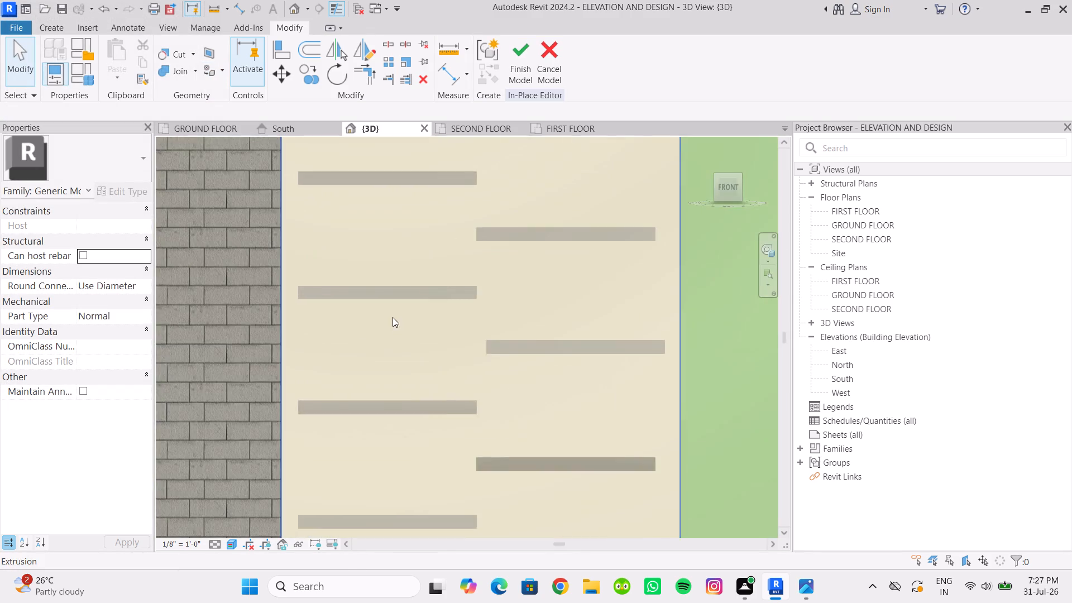
scroll(390, 320, "down", 9)
scroll(438, 201, "up", 3)
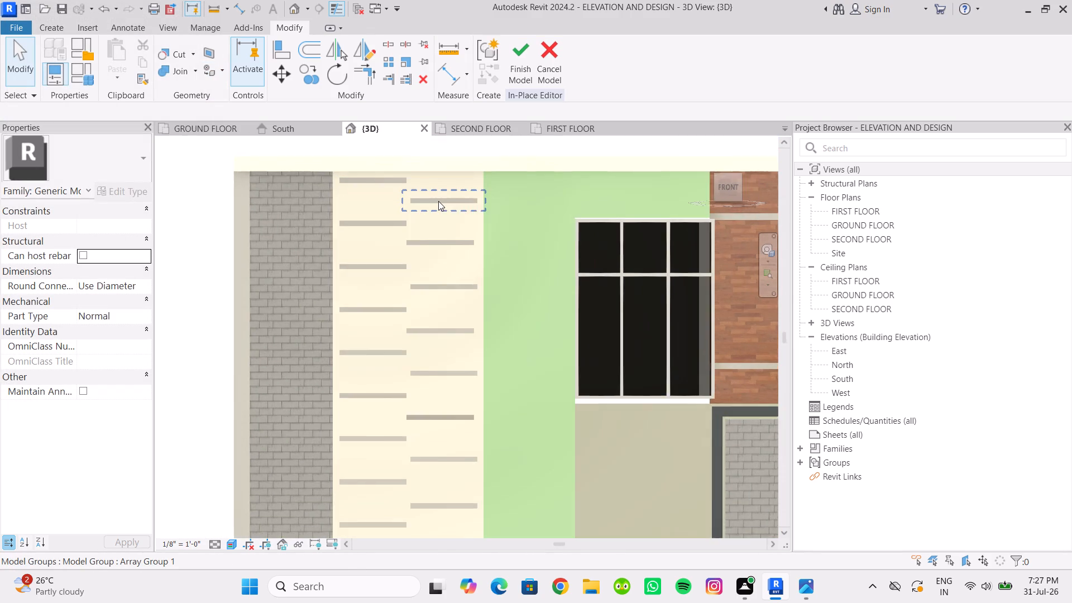
key("Escape")
left_click(439, 201)
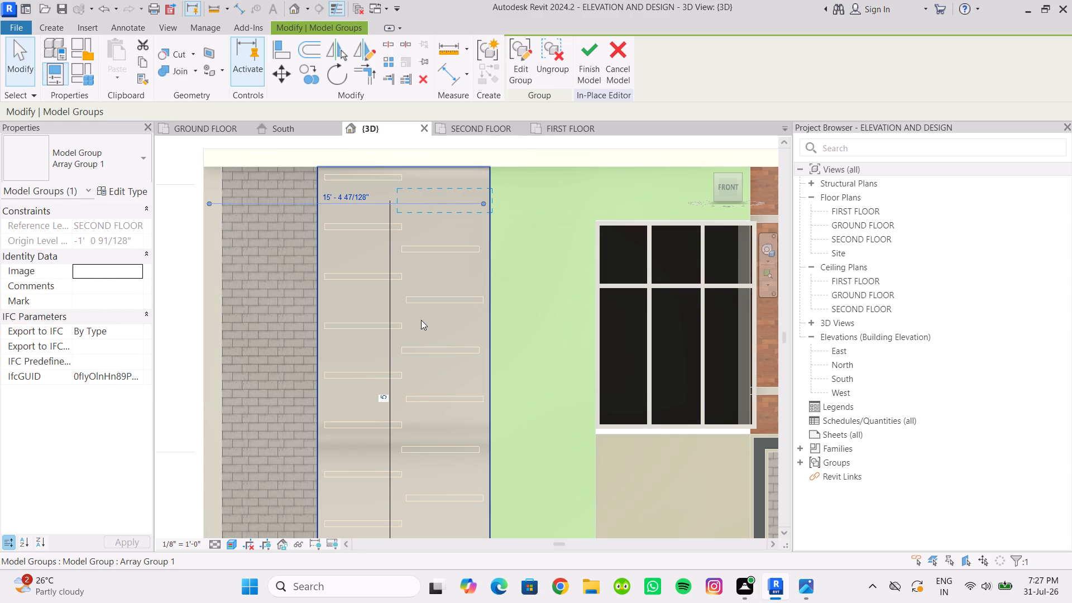
key("Escape")
left_click(365, 174)
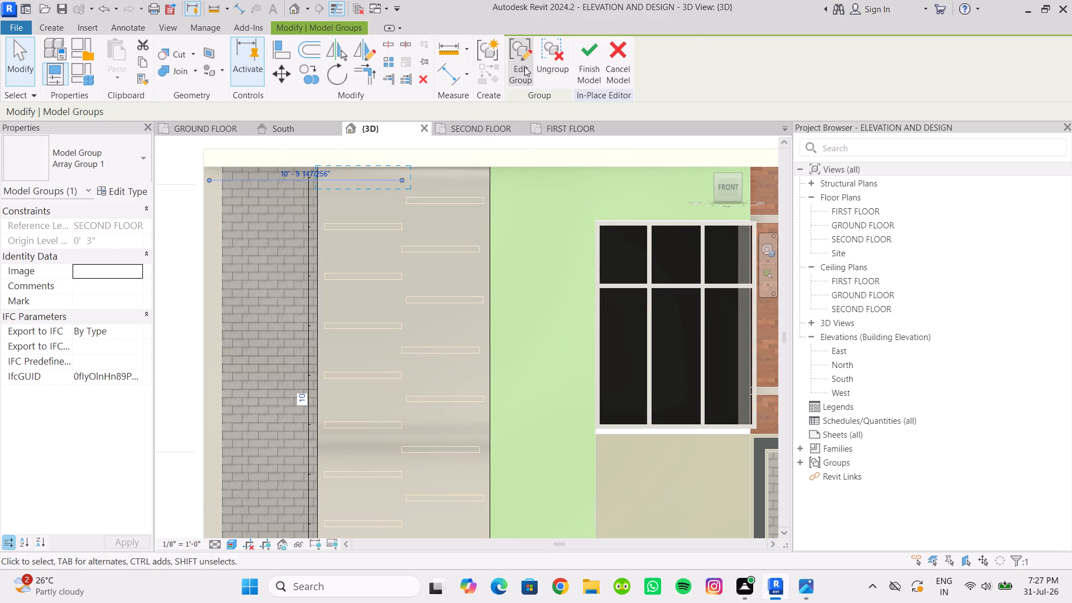
left_click(549, 68)
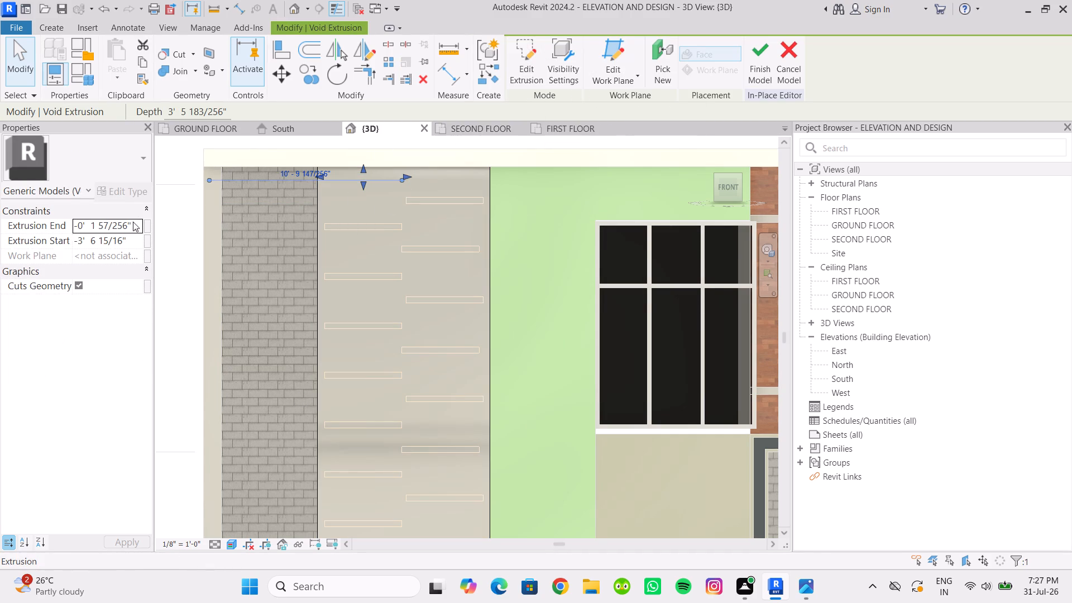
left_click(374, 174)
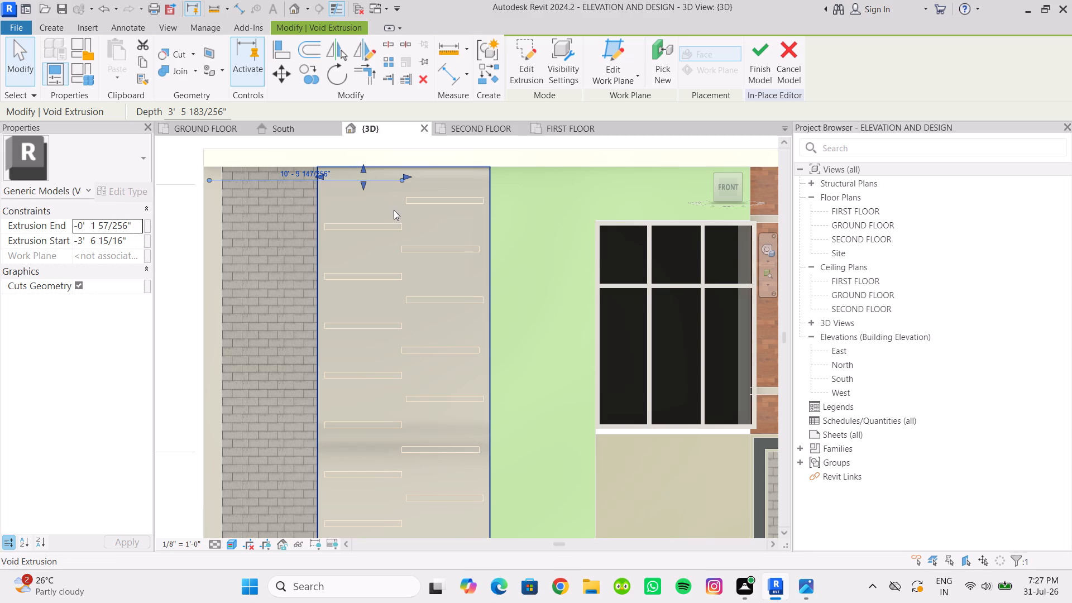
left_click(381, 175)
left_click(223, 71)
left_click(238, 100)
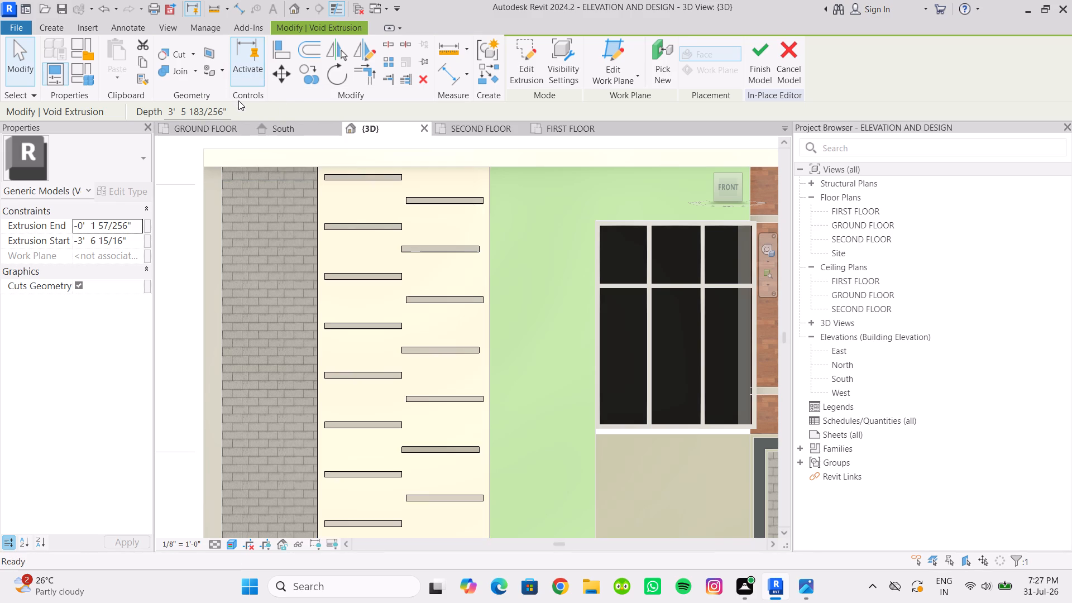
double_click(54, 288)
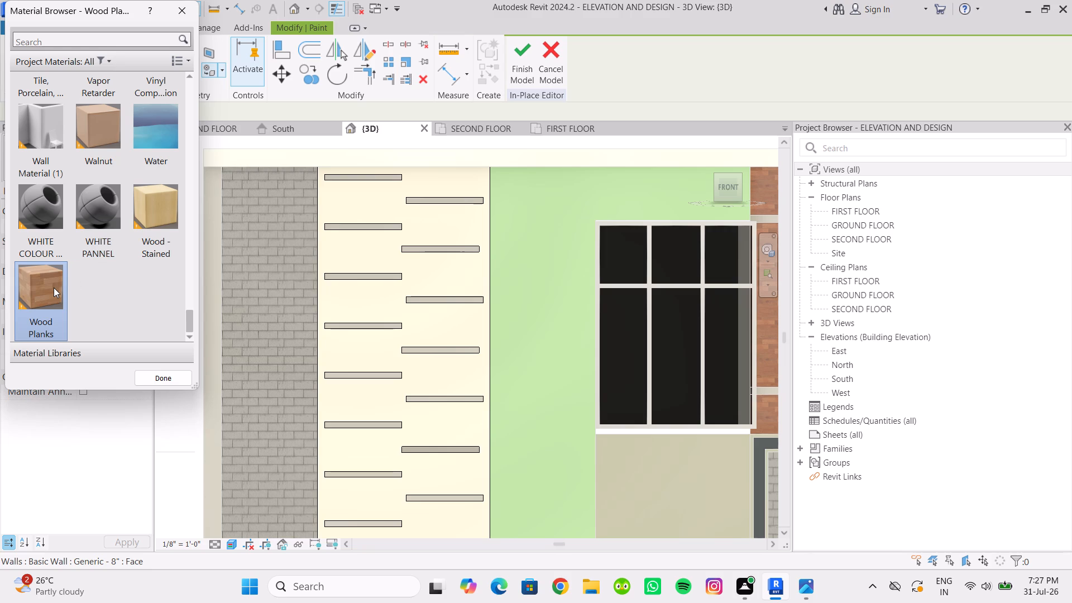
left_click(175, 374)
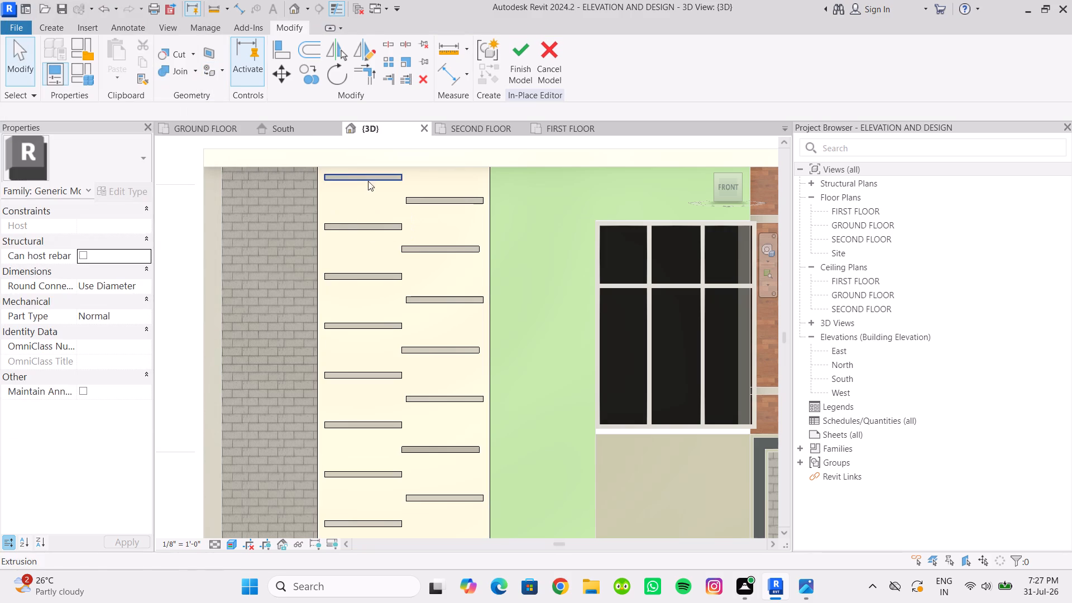
Finish the in-place model of the slotted facade panel.
left_click(368, 180)
left_click(758, 56)
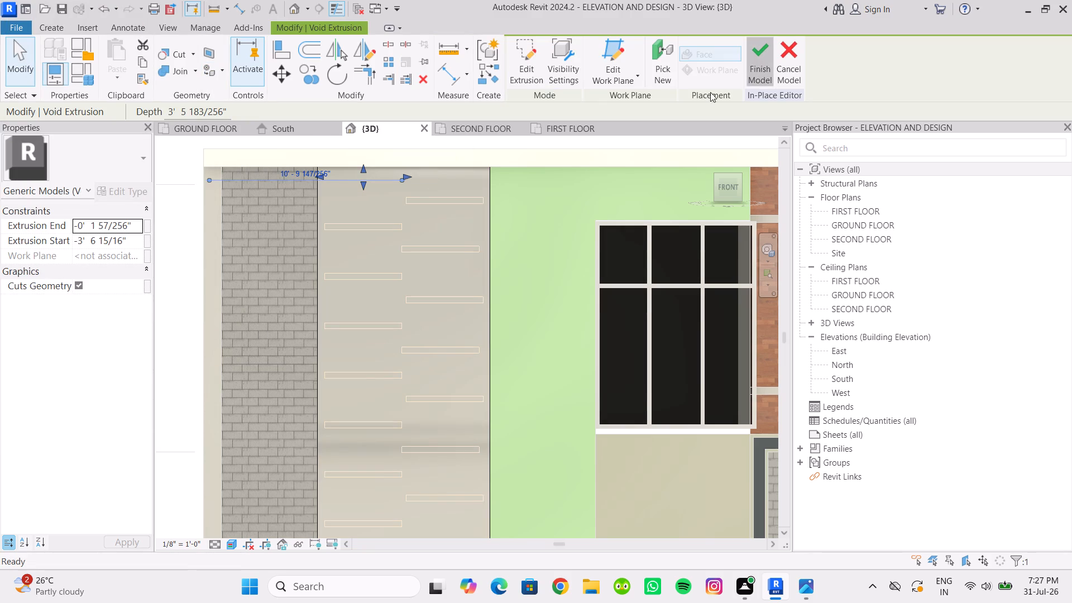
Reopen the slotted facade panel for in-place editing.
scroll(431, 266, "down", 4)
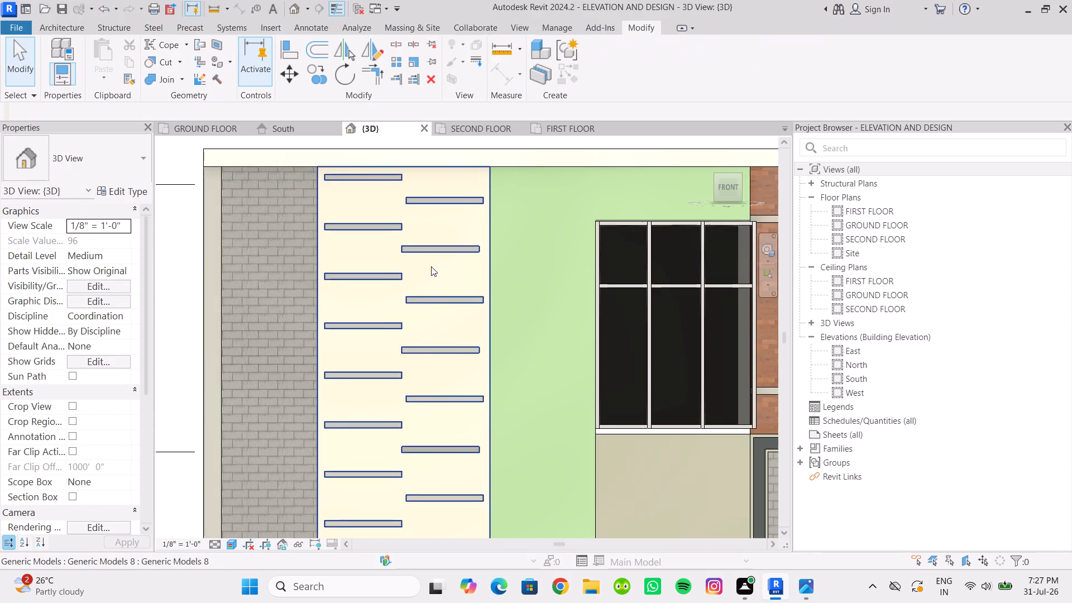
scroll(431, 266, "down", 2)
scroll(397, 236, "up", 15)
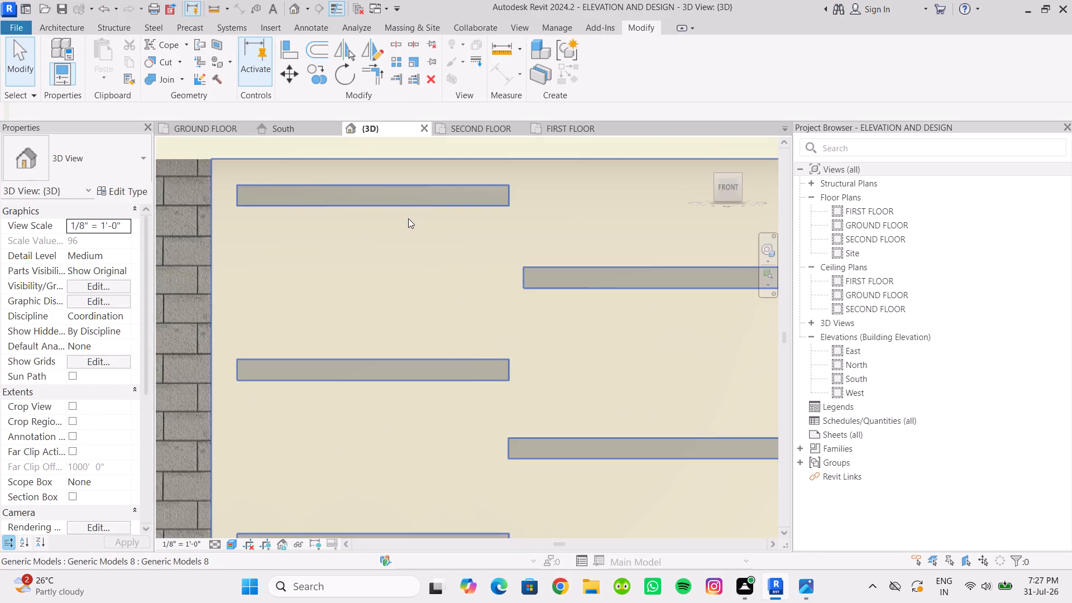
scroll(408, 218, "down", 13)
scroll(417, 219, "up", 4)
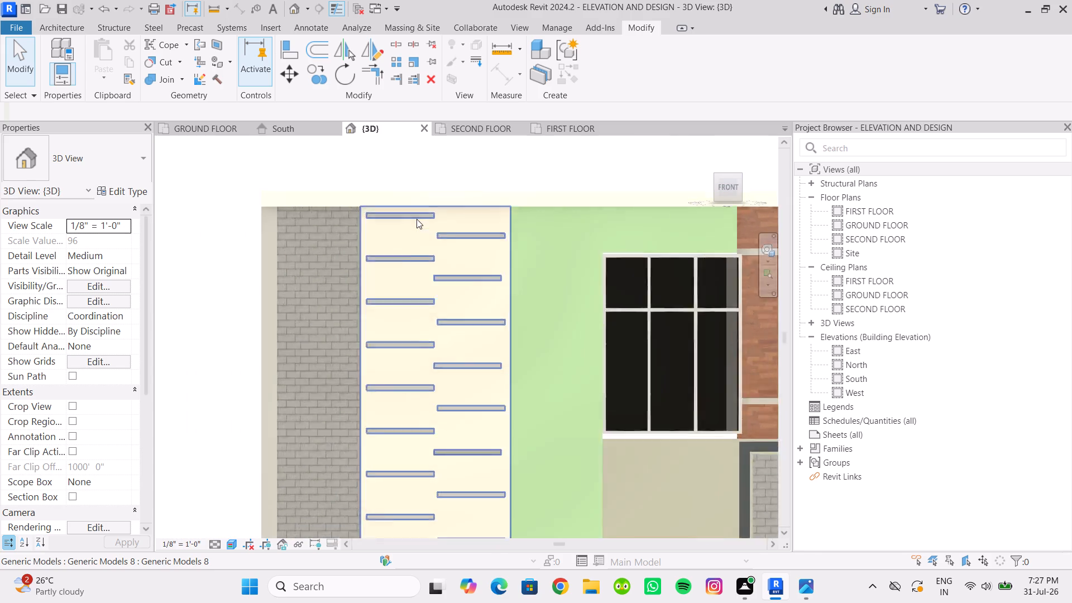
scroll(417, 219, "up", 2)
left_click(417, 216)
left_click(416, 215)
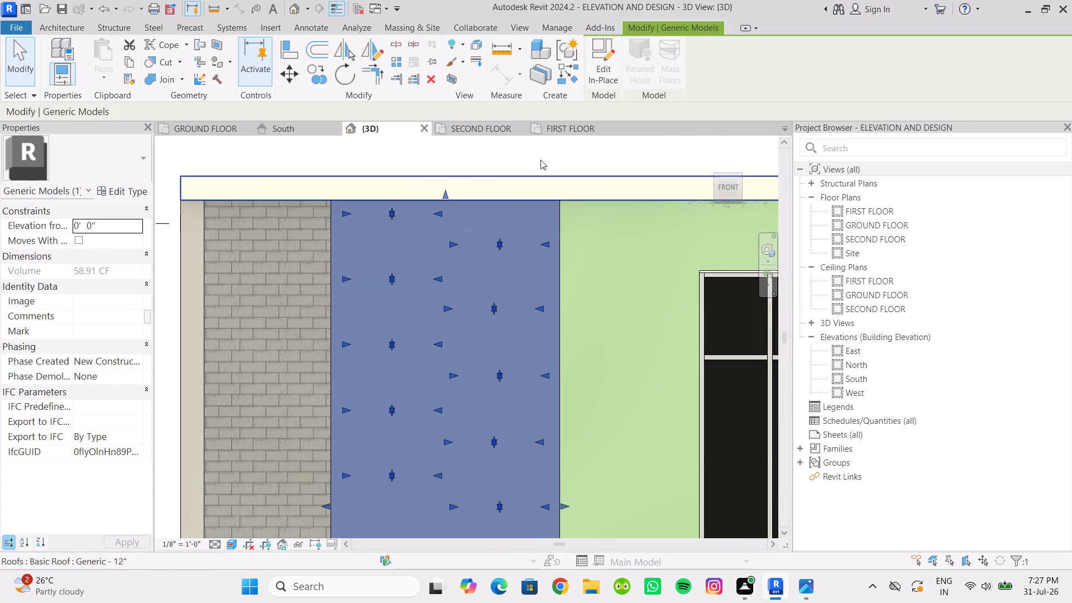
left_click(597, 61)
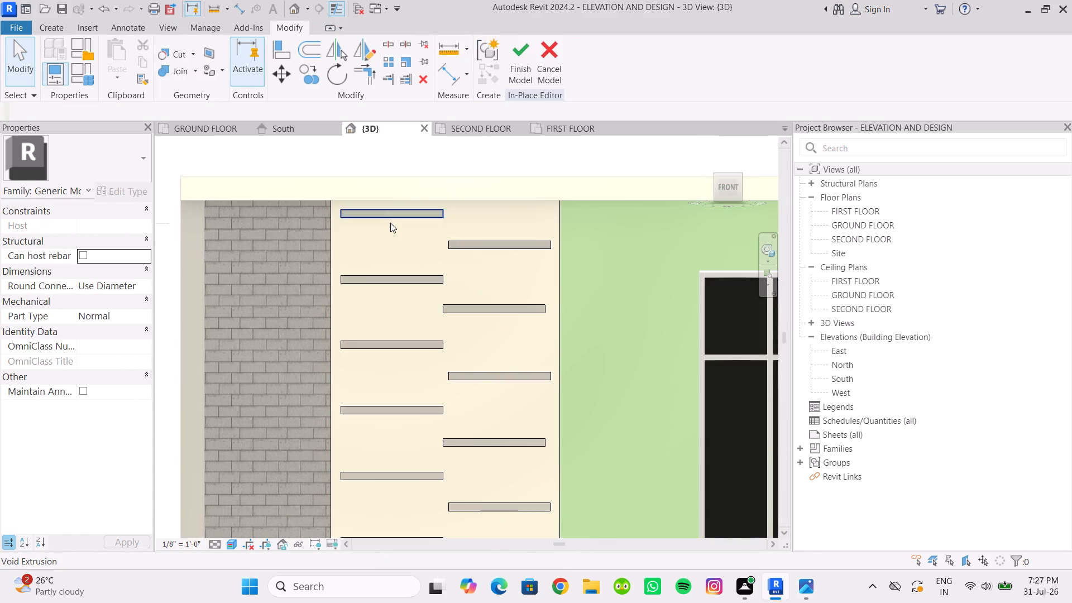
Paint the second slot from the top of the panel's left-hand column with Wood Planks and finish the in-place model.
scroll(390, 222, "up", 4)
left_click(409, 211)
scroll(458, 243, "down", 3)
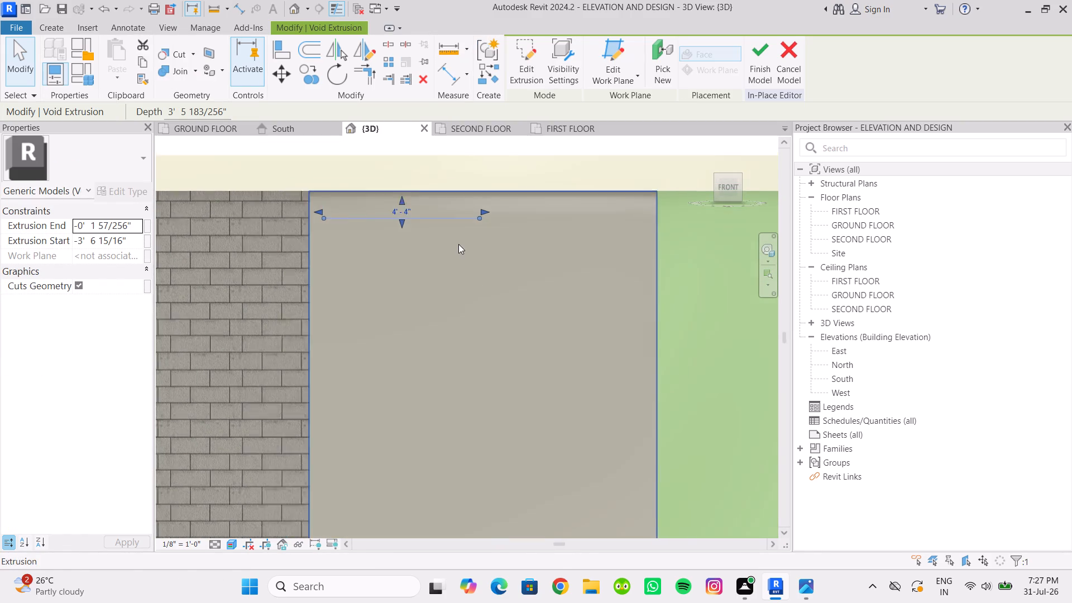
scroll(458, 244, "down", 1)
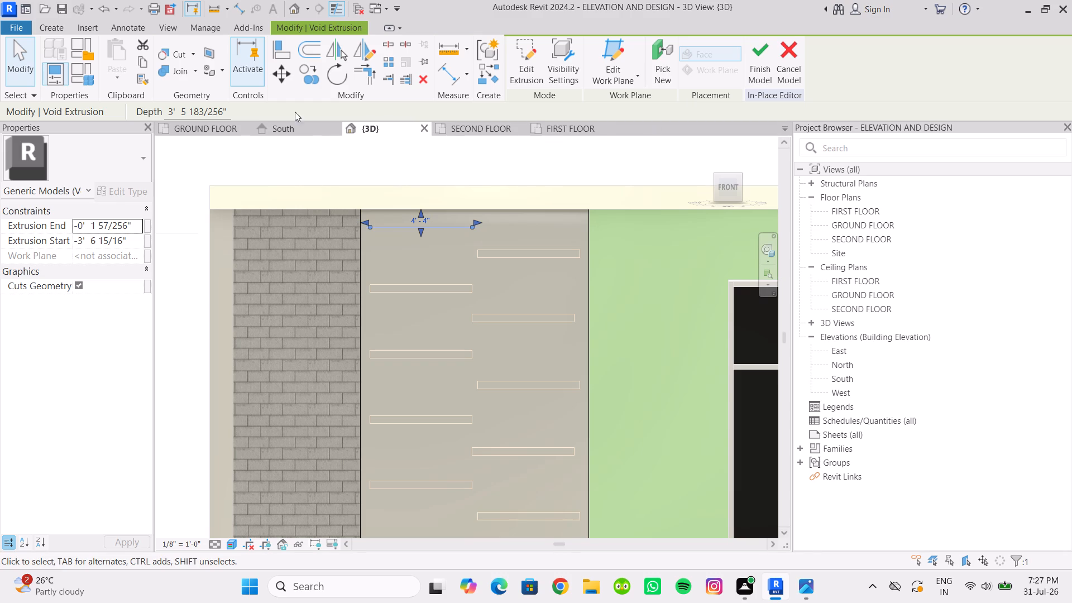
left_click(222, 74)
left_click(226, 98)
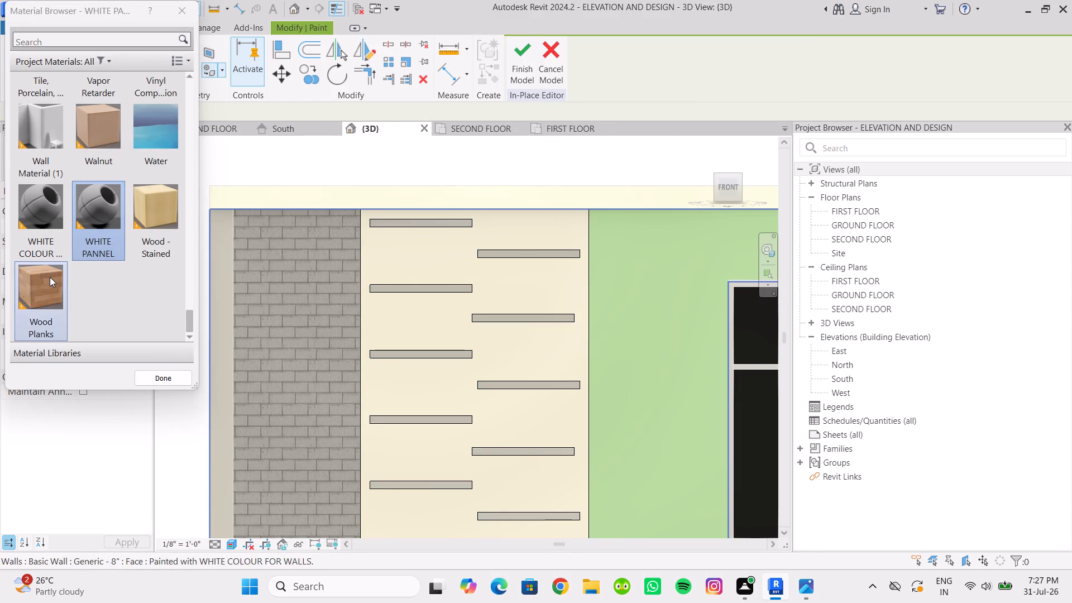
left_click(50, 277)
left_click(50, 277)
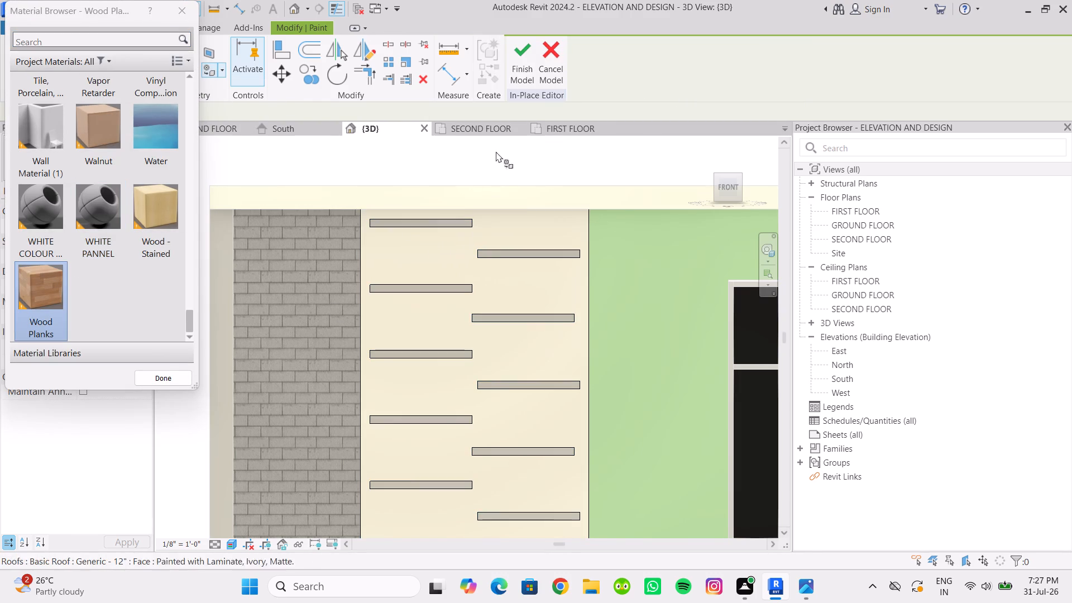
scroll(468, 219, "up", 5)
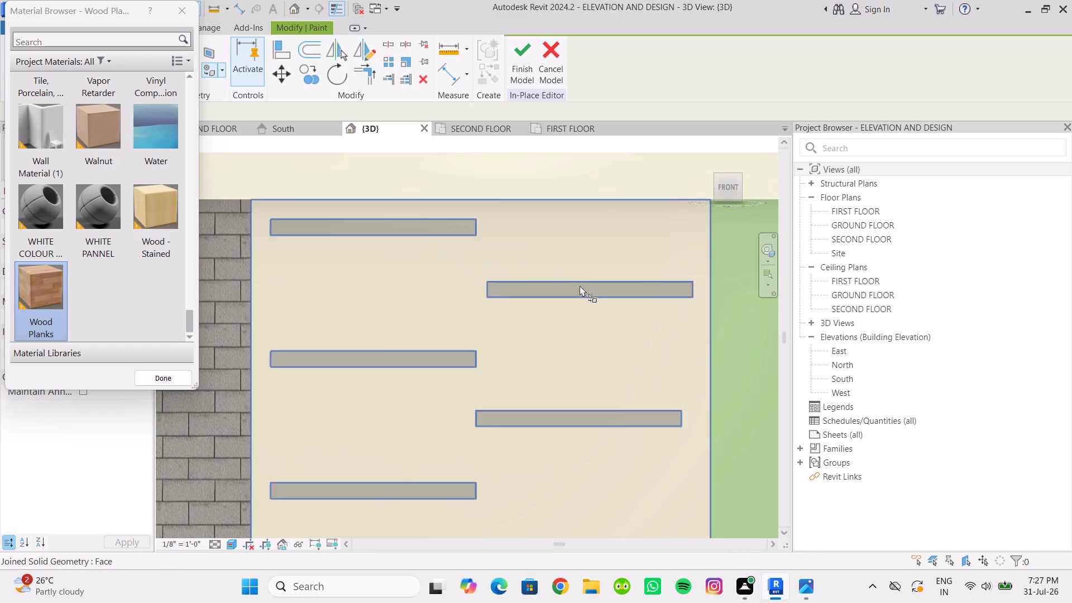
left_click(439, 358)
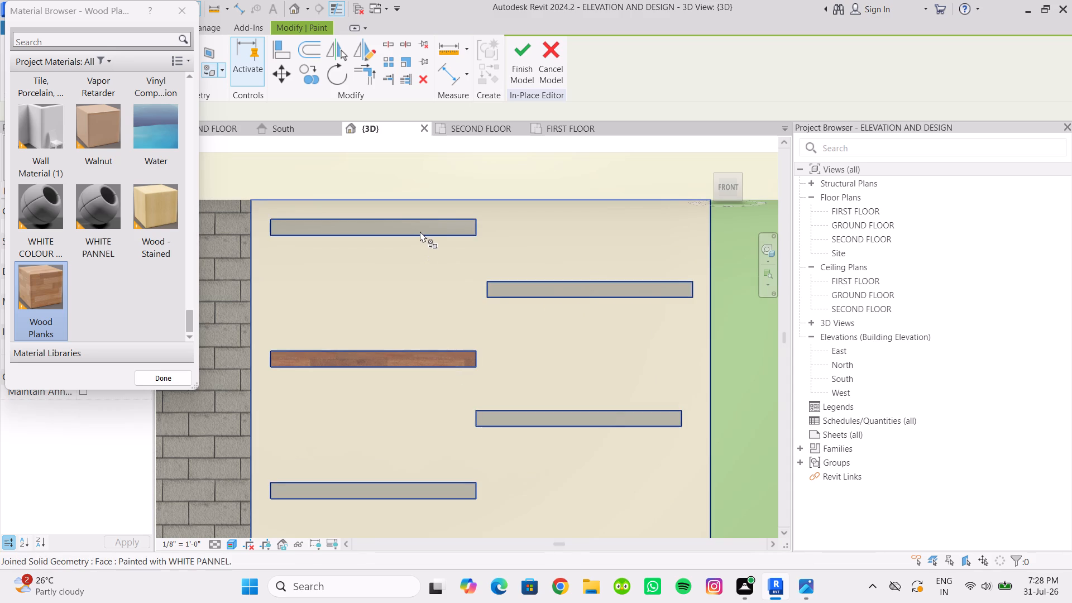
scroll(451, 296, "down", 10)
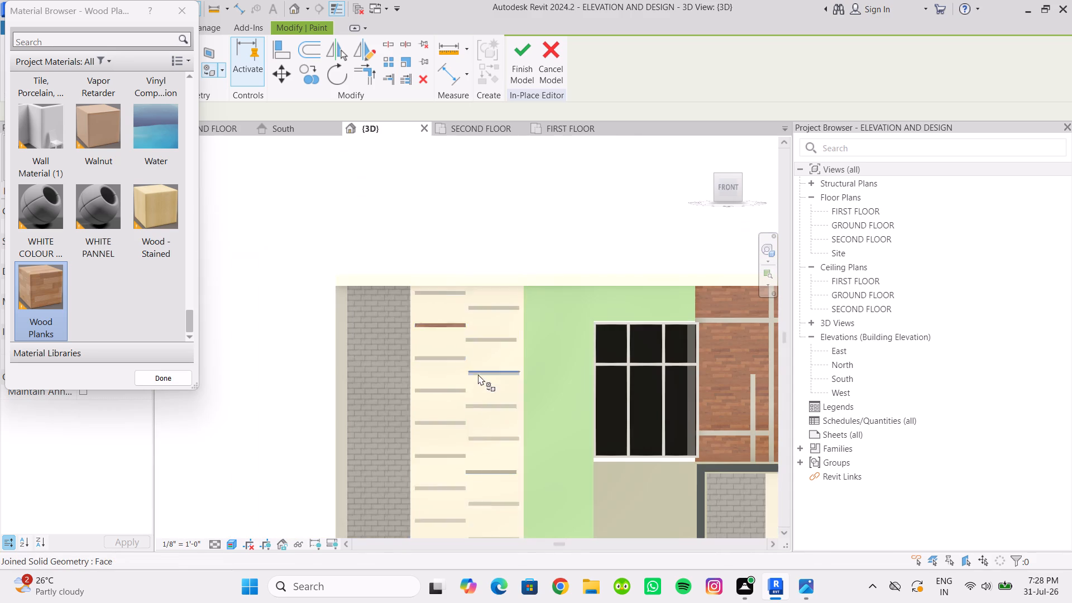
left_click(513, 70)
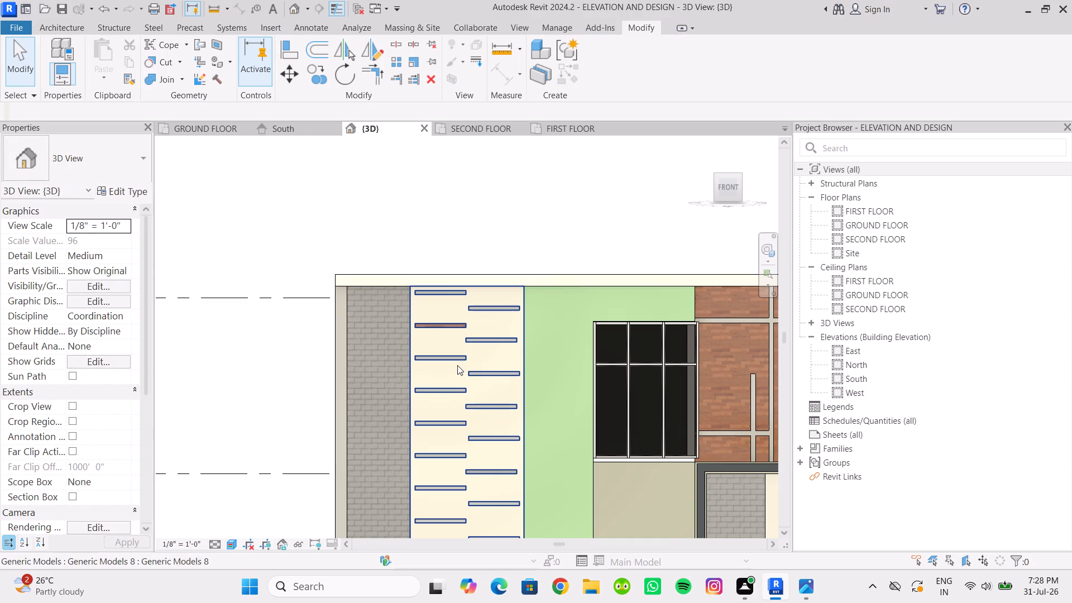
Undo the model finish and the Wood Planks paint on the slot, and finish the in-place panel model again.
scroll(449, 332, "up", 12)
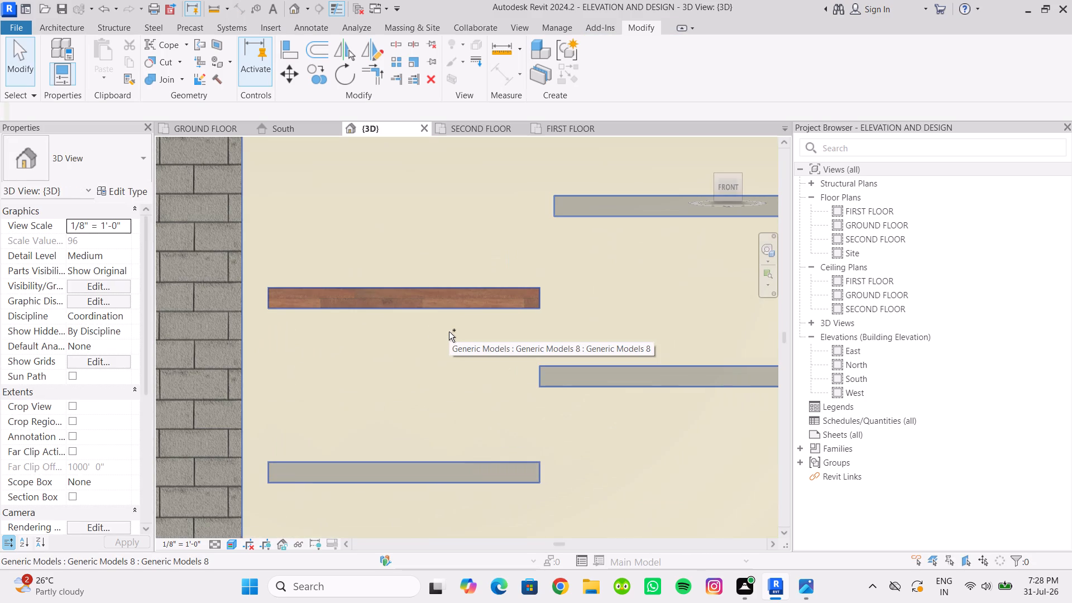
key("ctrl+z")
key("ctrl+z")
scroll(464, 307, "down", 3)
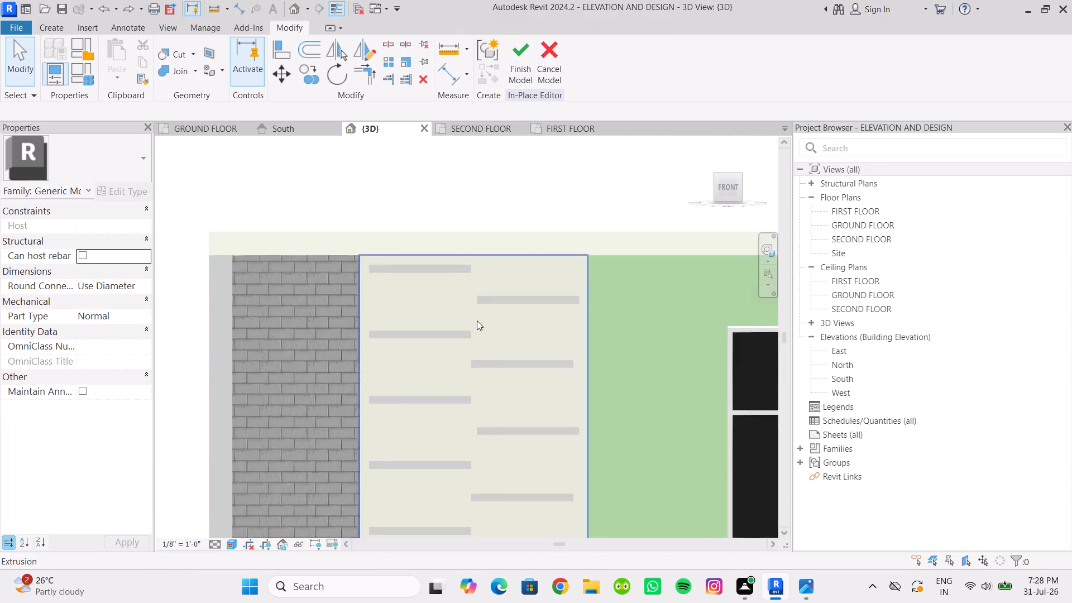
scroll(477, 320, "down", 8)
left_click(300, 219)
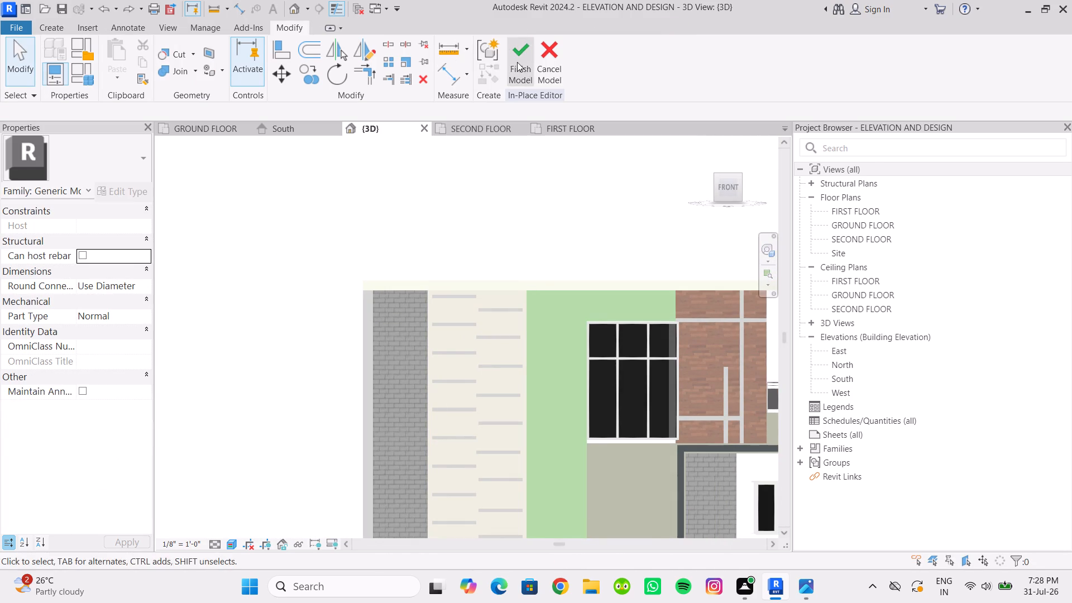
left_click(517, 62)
Examine the slotted panel up close and the whole front facade for the overall look of the materials.
scroll(458, 248, "down", 3)
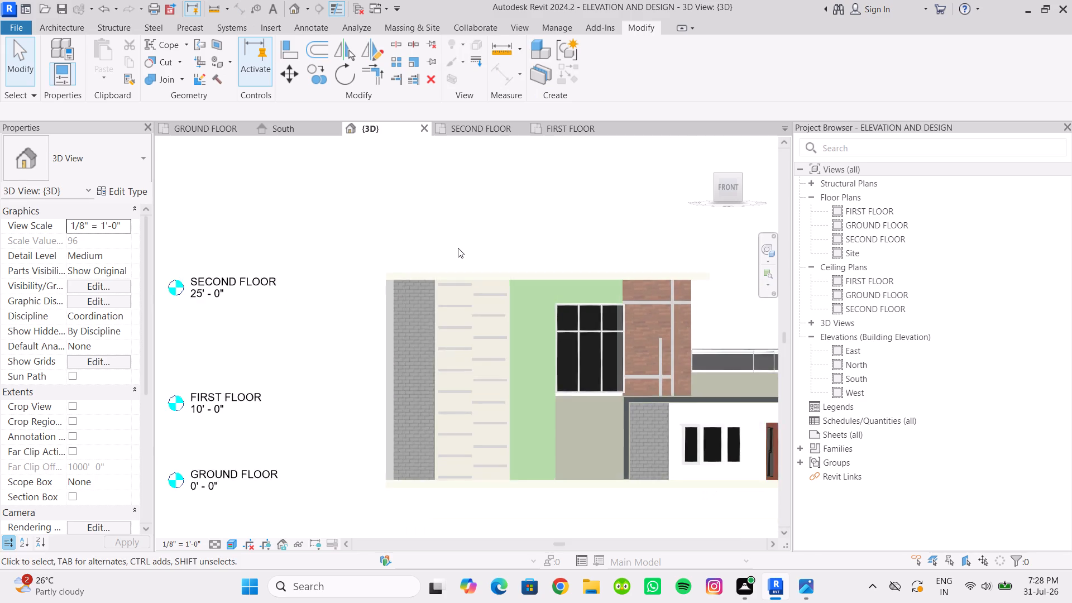
scroll(468, 365, "up", 4)
middle_click_drag(473, 391, 452, 348)
scroll(417, 408, "up", 2)
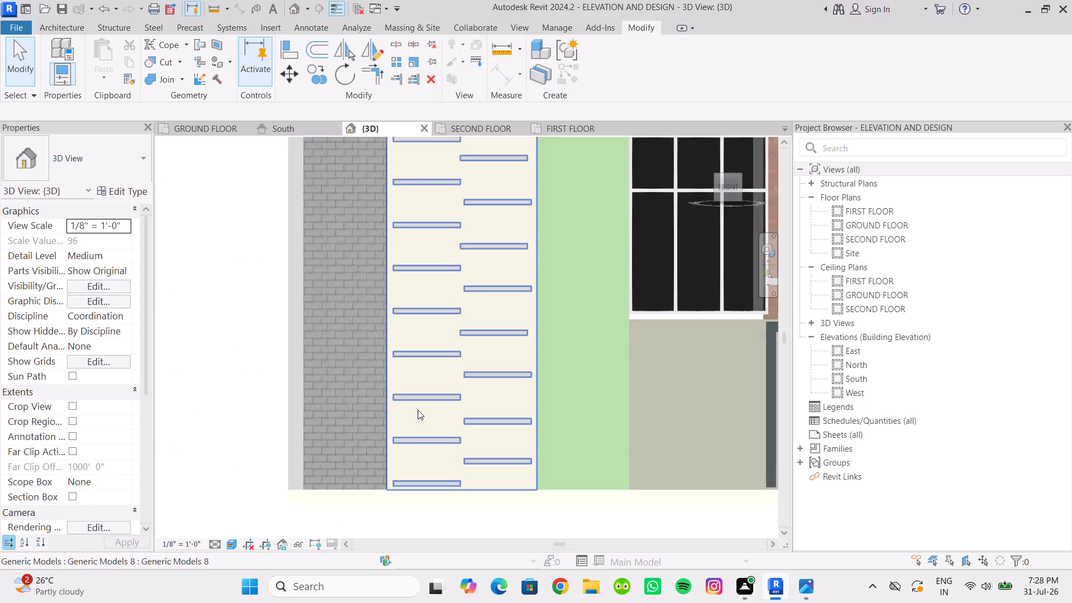
scroll(418, 413, "down", 4)
middle_click_drag(447, 452, 270, 449)
scroll(335, 449, "down", 3)
middle_click_drag(345, 457, 379, 441)
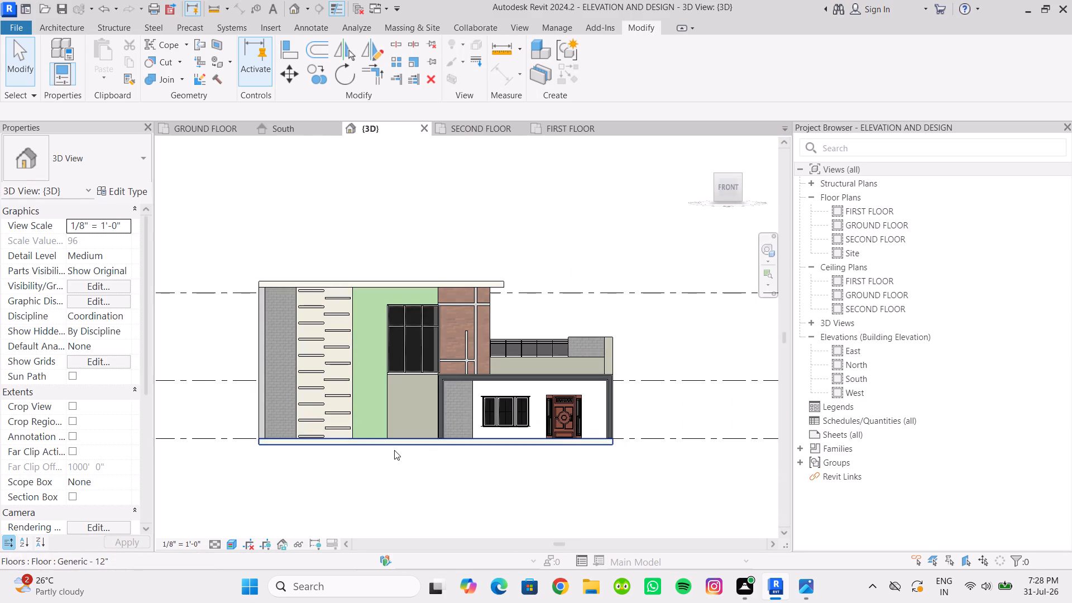
scroll(398, 451, "up", 1)
middle_click_drag(399, 451, 392, 447)
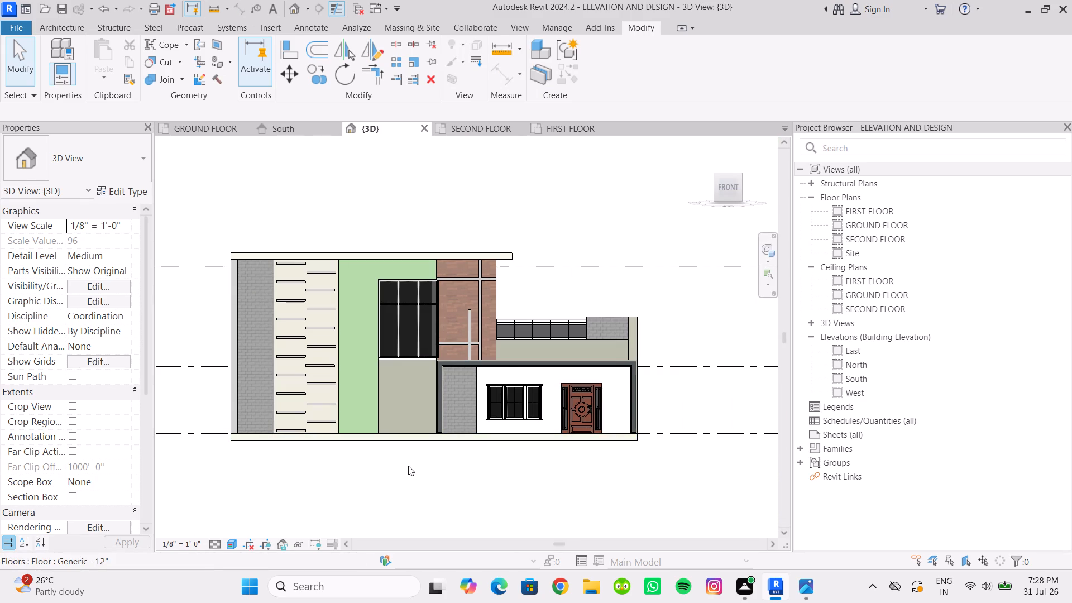
scroll(405, 473, "up", 1)
middle_click_drag(405, 473, 410, 489)
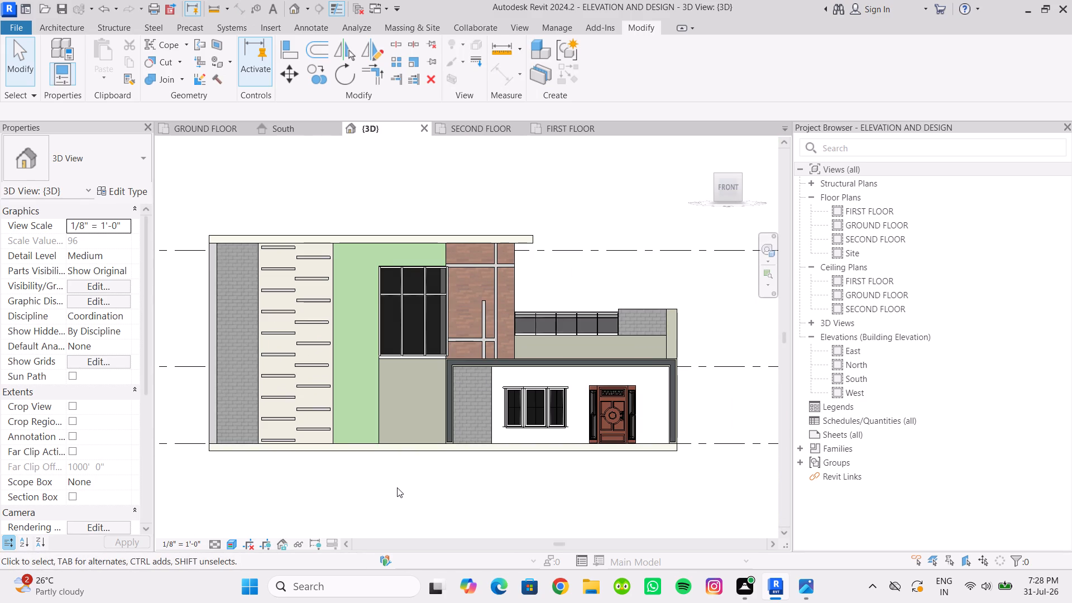
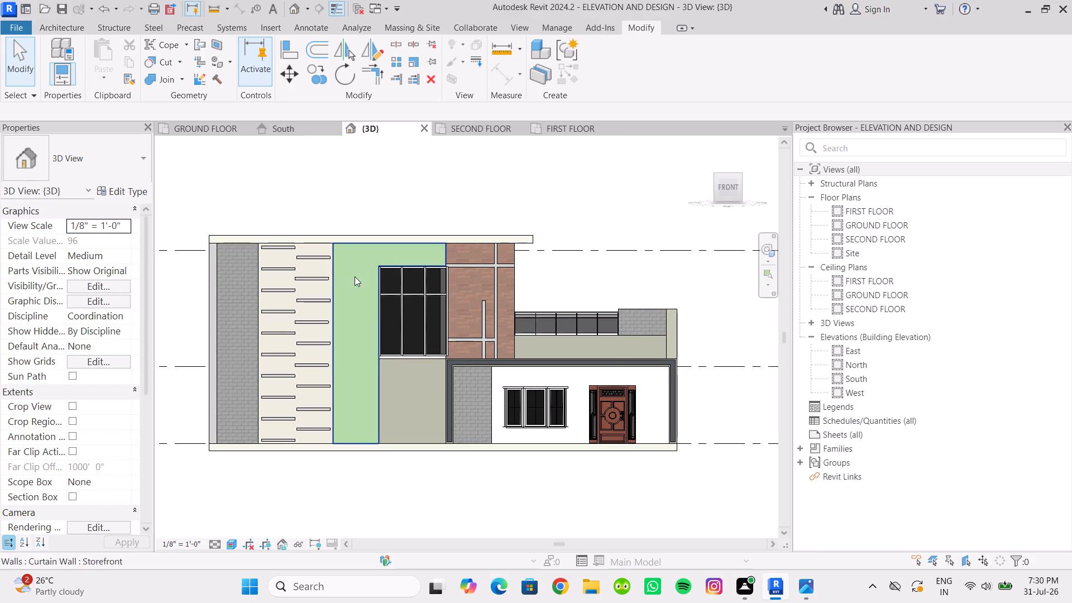
Examine the building's massing and roof from the front and from above to judge the overall elevation.
scroll(355, 279, "down", 1)
middle_click_drag(364, 285, 371, 425, "shift")
middle_click_drag(337, 327, 327, 446)
scroll(316, 444, "down", 1)
middle_click_drag(316, 444, 296, 440)
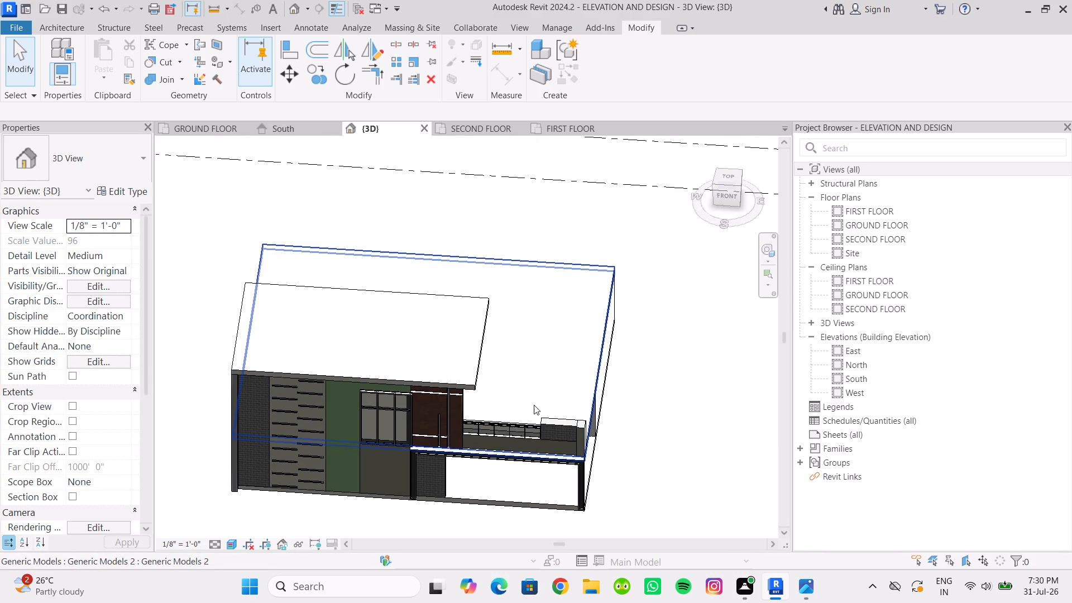
scroll(484, 401, "down", 1)
middle_click_drag(484, 401, 497, 339, "shift")
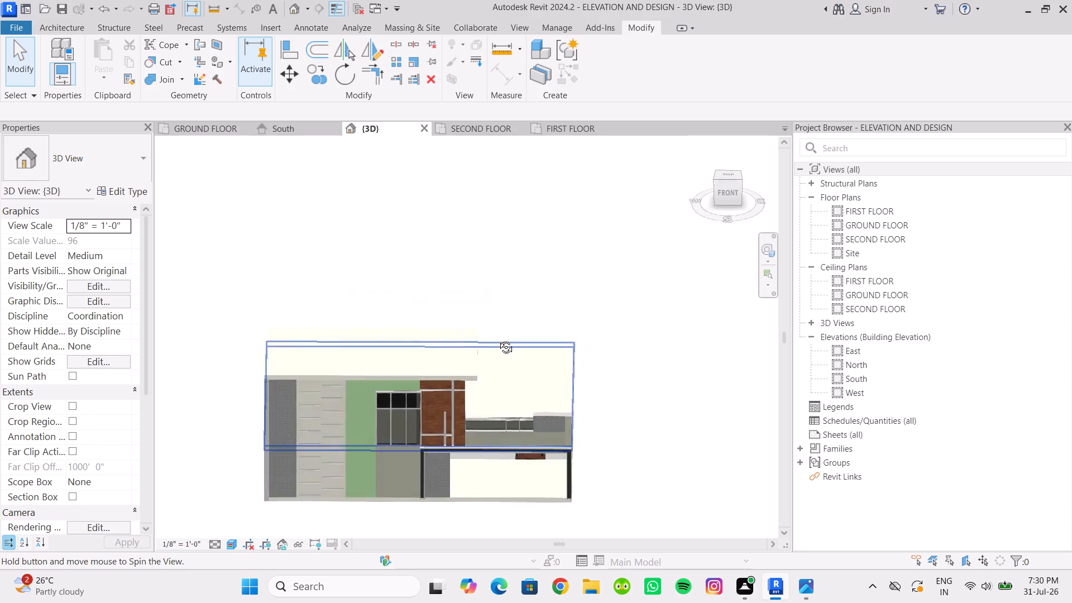
middle_click_drag(497, 339, 502, 308, "shift")
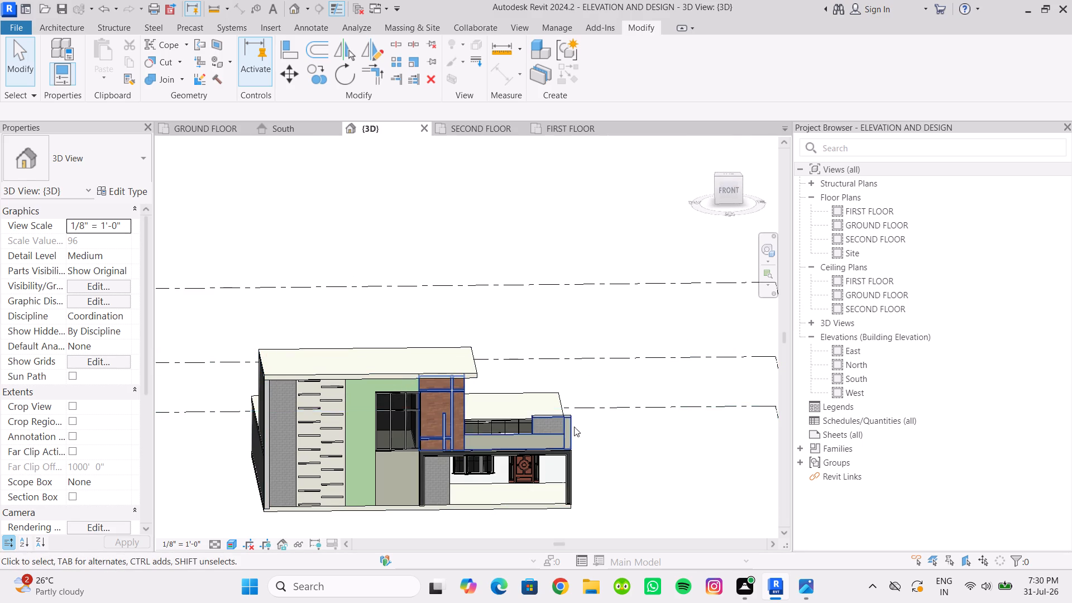
scroll(561, 420, "down", 1)
middle_click_drag(561, 420, 553, 378)
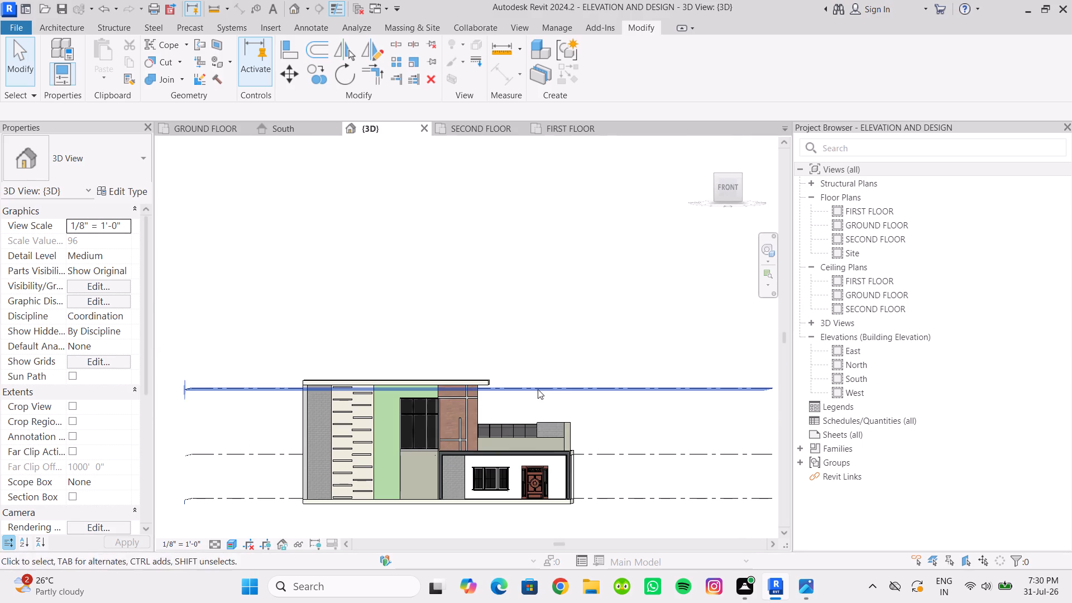
middle_click_drag(559, 446, 568, 466, "shift")
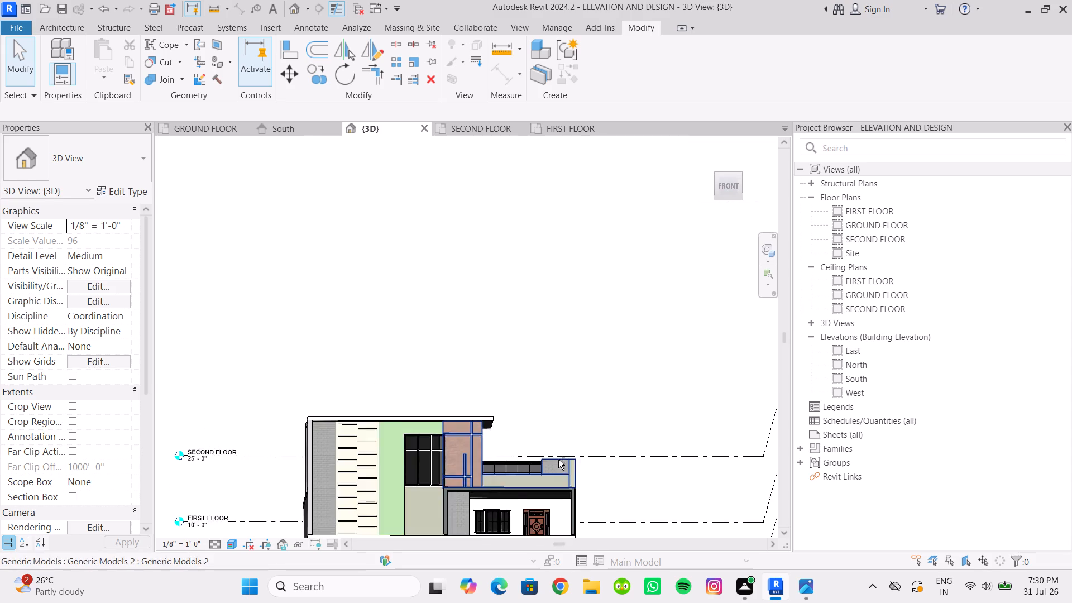
middle_click_drag(558, 460, 558, 473, "shift")
middle_click_drag(558, 473, 547, 411)
scroll(548, 424, "down", 1)
middle_click_drag(548, 424, 554, 441, "shift")
middle_click_drag(554, 441, 554, 464, "shift")
Create a new in-place model in the Generic Models category with the default name, skipping the project save.
left_click(73, 26)
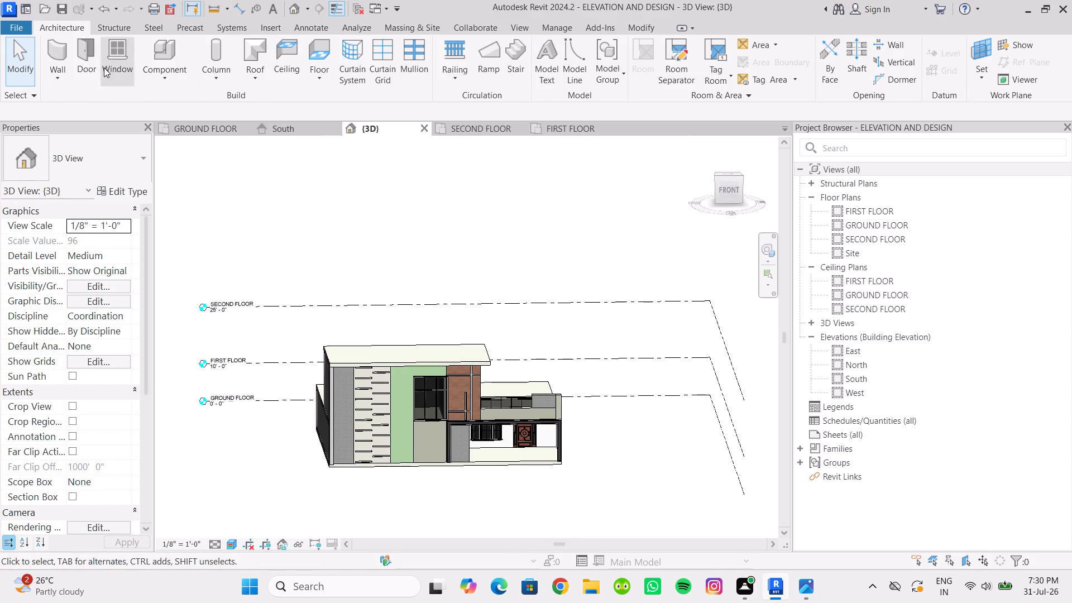
left_click(165, 73)
left_click(201, 136)
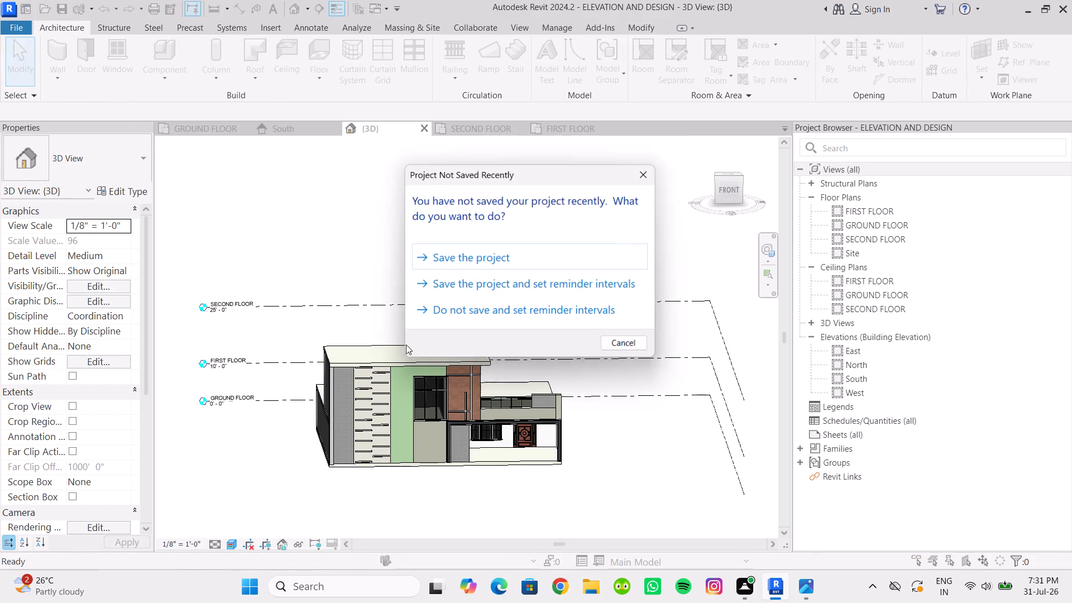
left_click(642, 176)
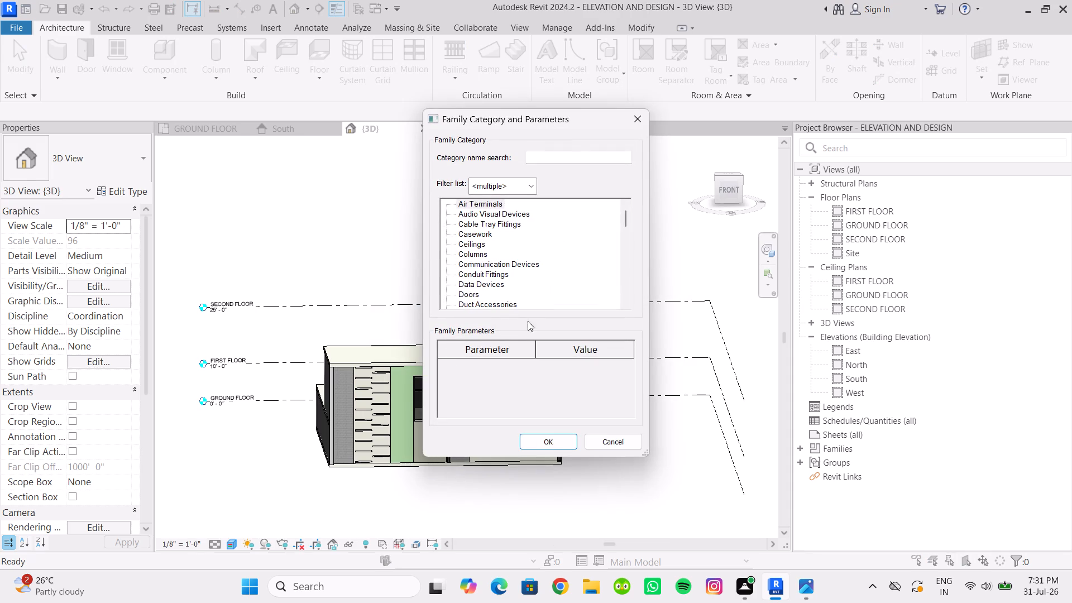
scroll(525, 248, "down", 8)
scroll(489, 274, "down", 4)
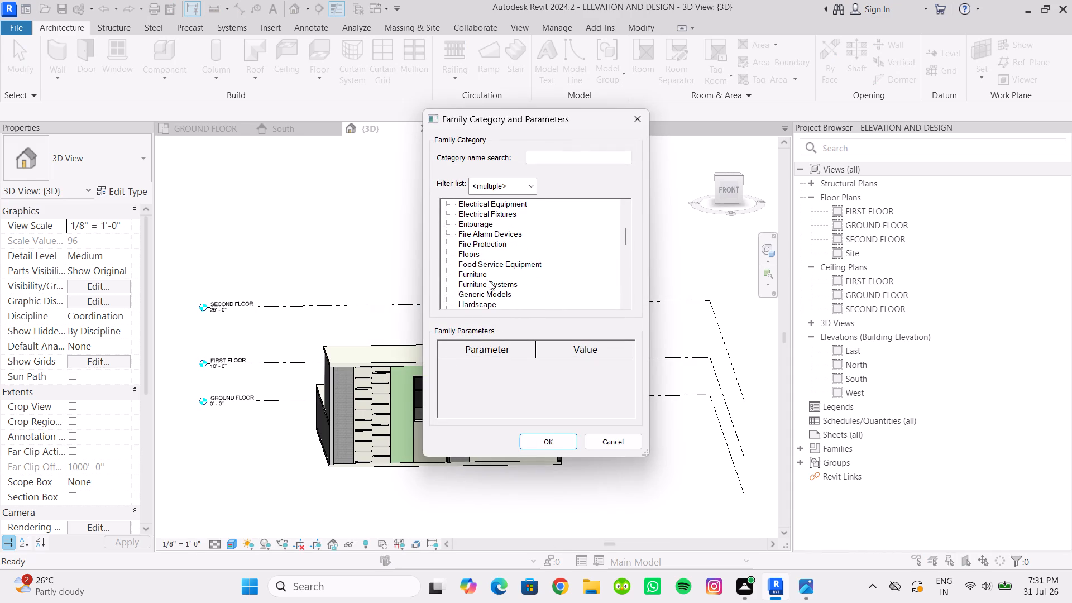
scroll(489, 283, "down", 1)
left_click(490, 285)
left_click(554, 437)
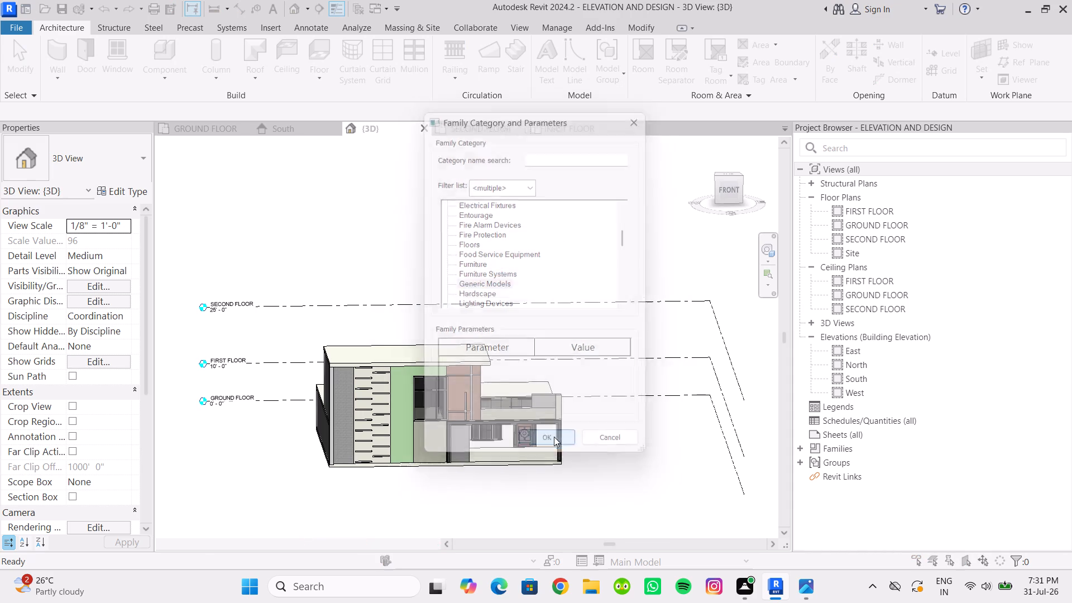
left_click(539, 313)
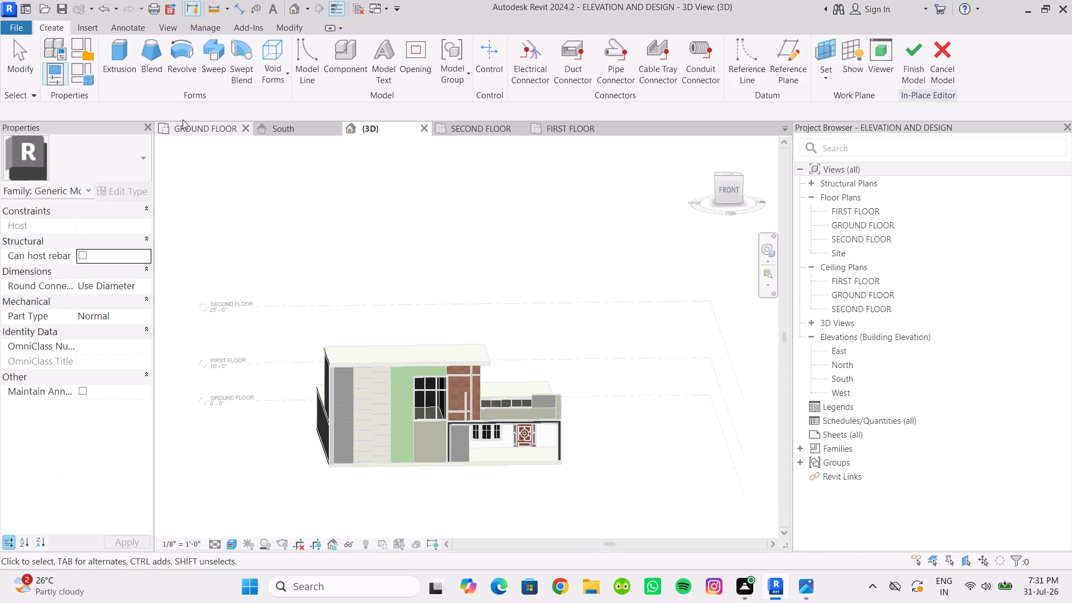
Start an Extrusion and set its work plane to the top face of the upper roof.
left_click(128, 74)
left_click(636, 76)
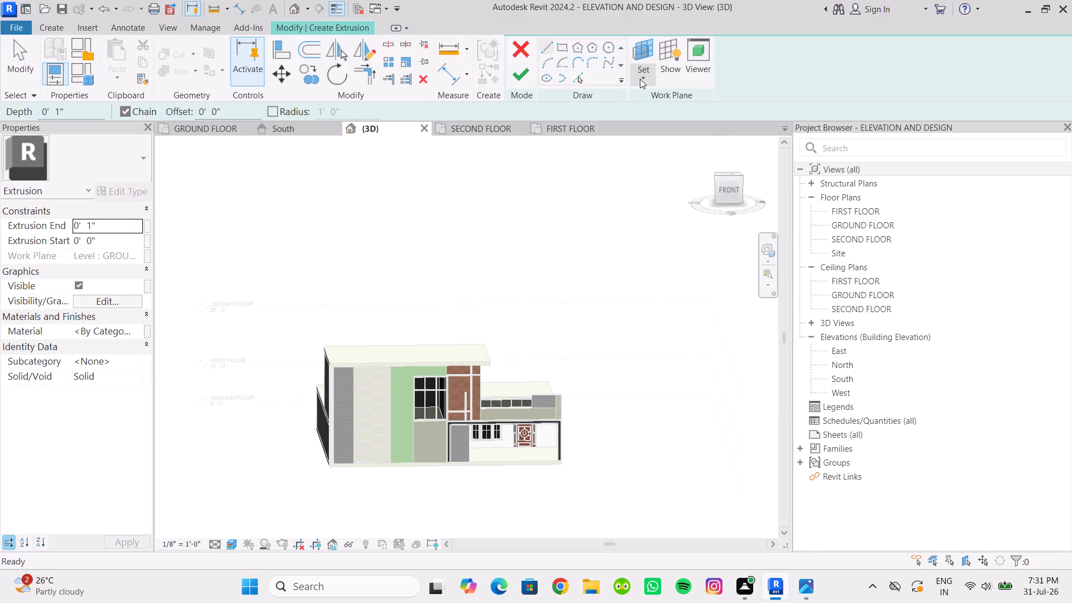
left_click(668, 136)
scroll(411, 271, "down", 3)
middle_click_drag(415, 299, 415, 352, "shift")
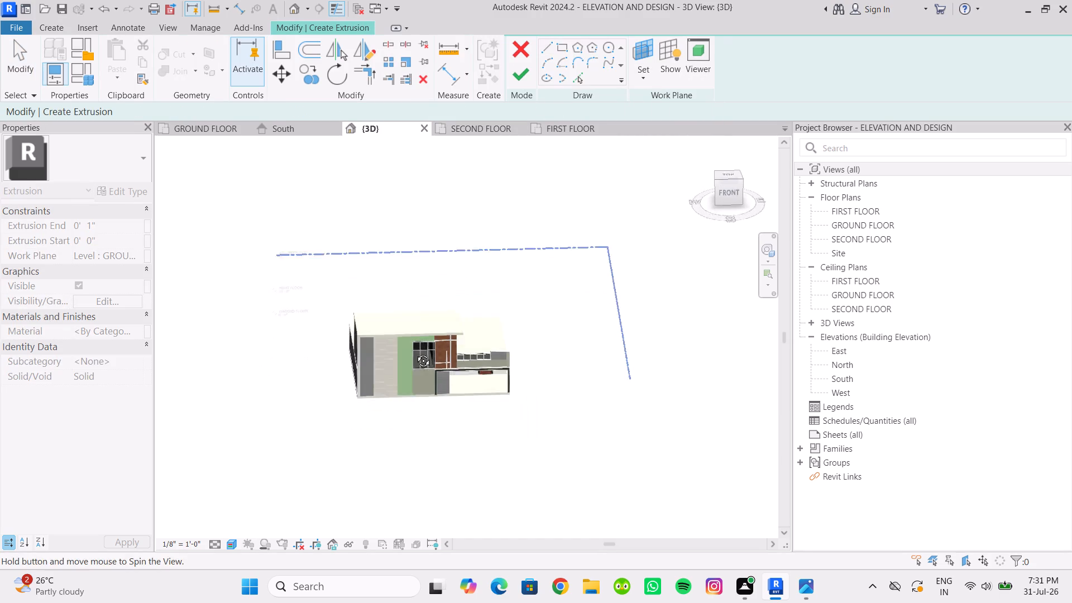
middle_click_drag(415, 352, 420, 419, "shift")
left_click(388, 313)
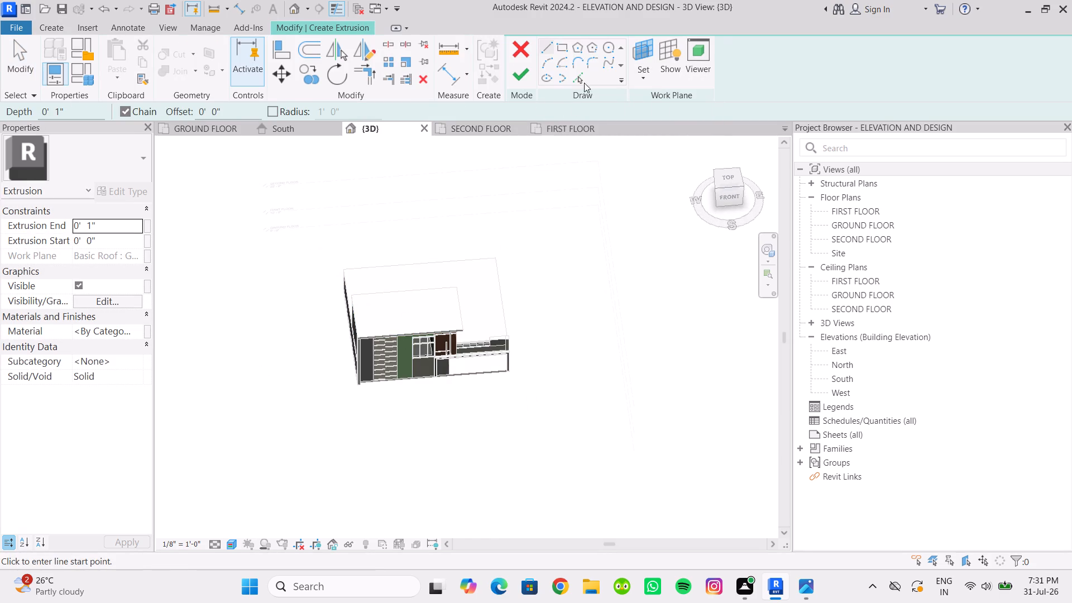
Sketch a rectangle about 2'-6" wide at the front-left corner of the upper roof, starting from the roof's corner point.
left_click(564, 50)
scroll(402, 309, "down", 3)
scroll(393, 337, "up", 8)
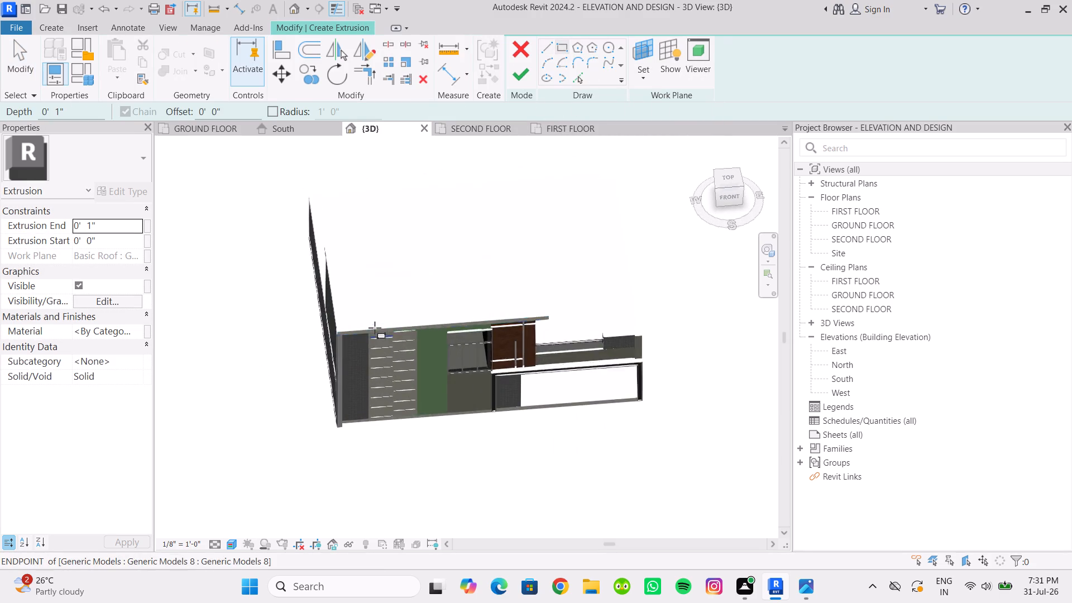
middle_click_drag(375, 328, 366, 380, "shift")
scroll(368, 334, "up", 4)
middle_click_drag(368, 334, 364, 404, "shift")
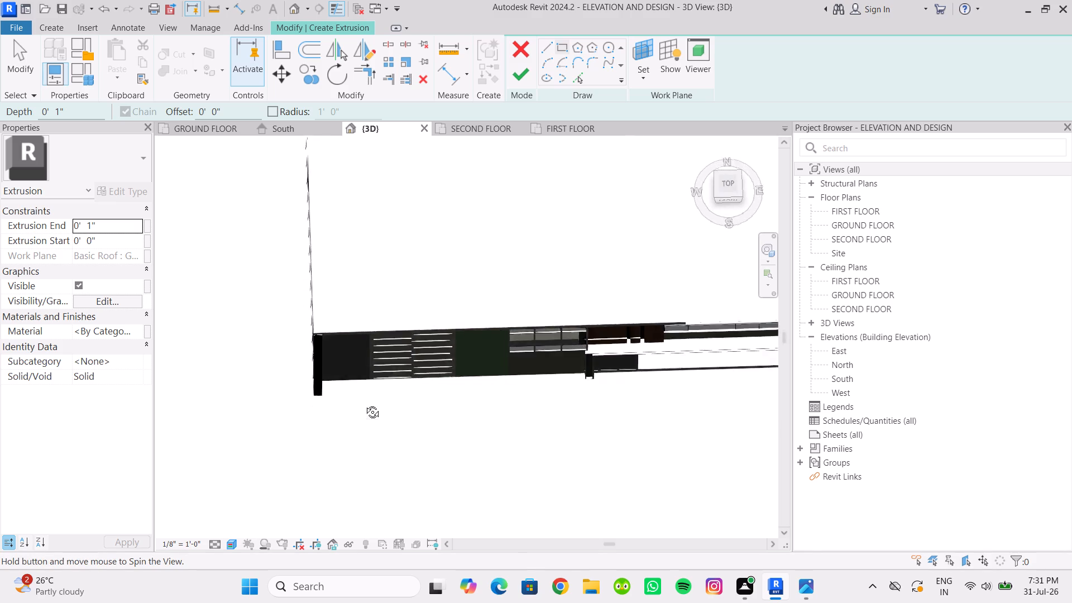
middle_click_drag(364, 404, 362, 458, "shift")
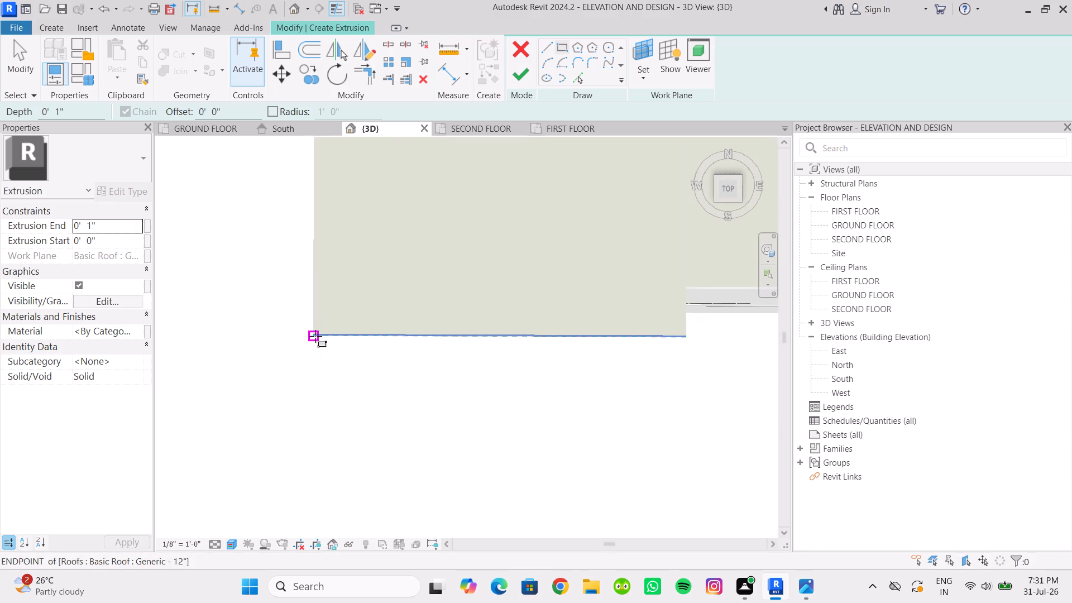
left_click(316, 333)
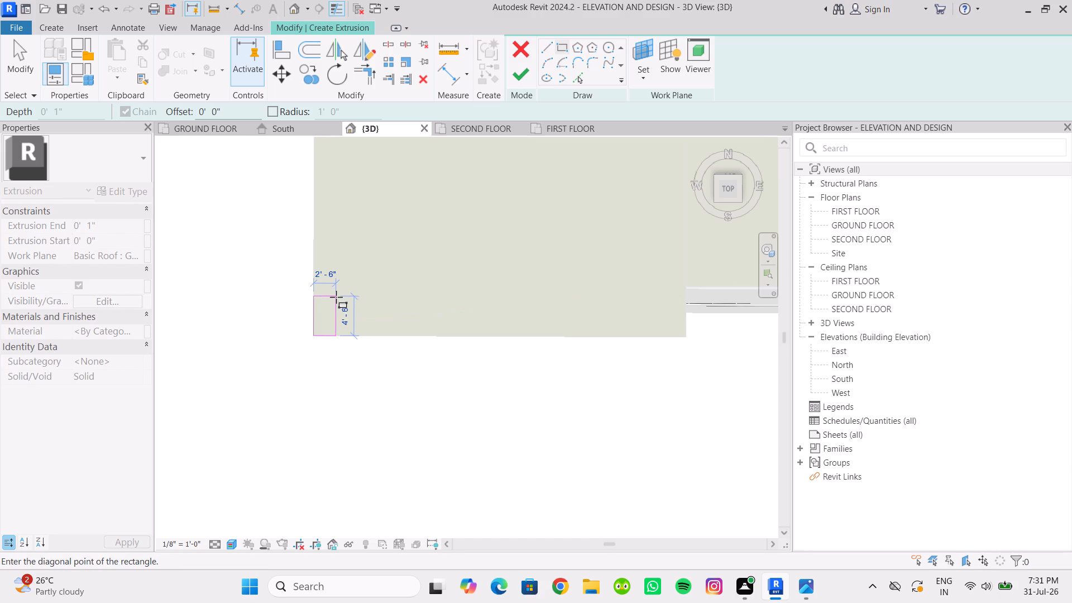
left_click(336, 302)
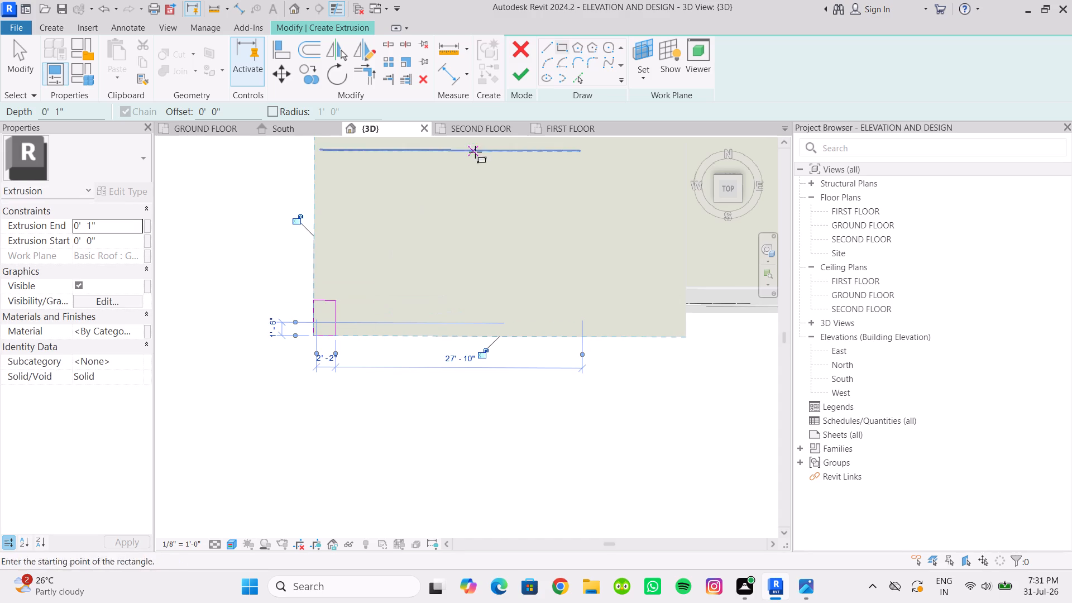
Set the extrusion end to 3' and finish both the roof-corner extrusion and the in-place model.
left_click(105, 227)
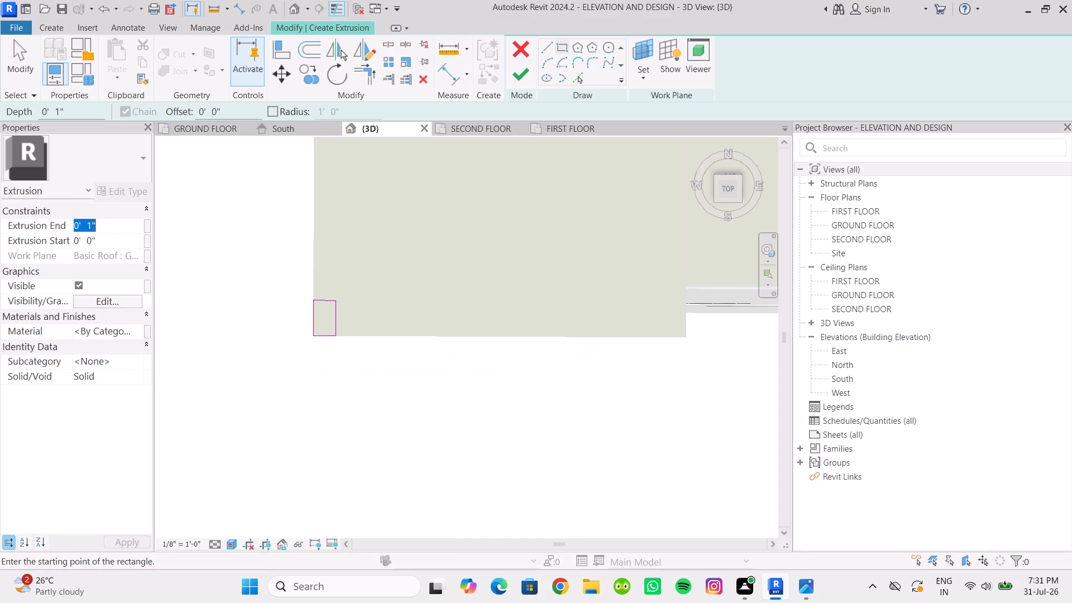
type("3'")
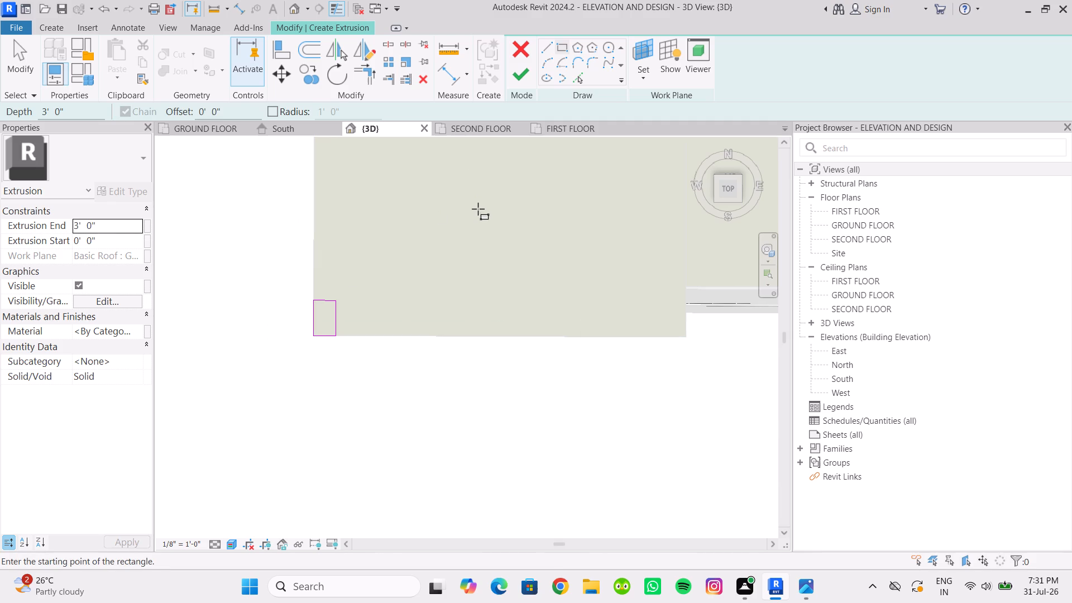
left_click(518, 79)
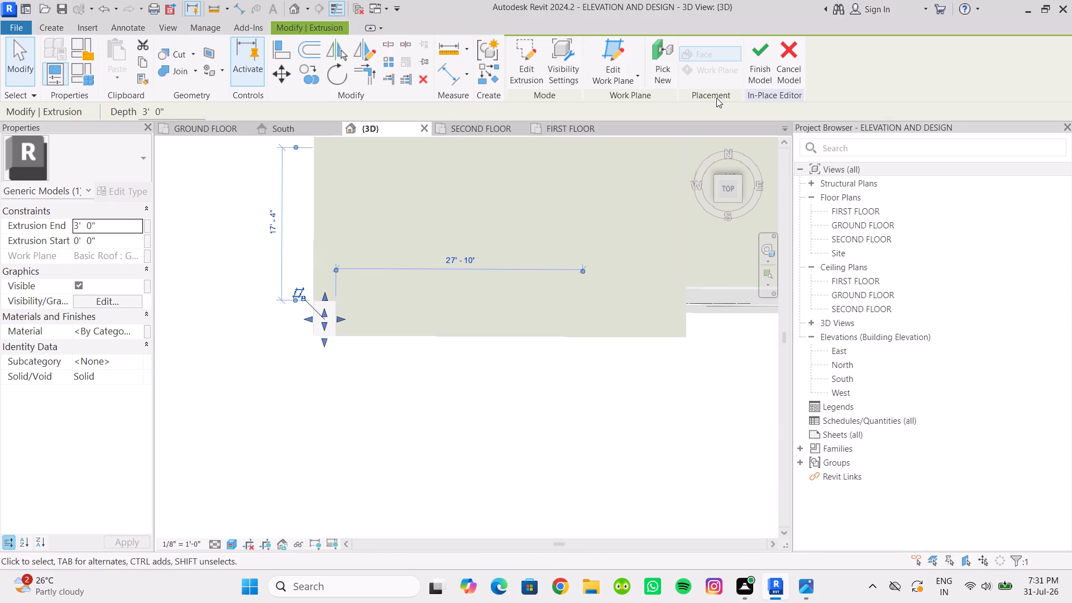
left_click(758, 58)
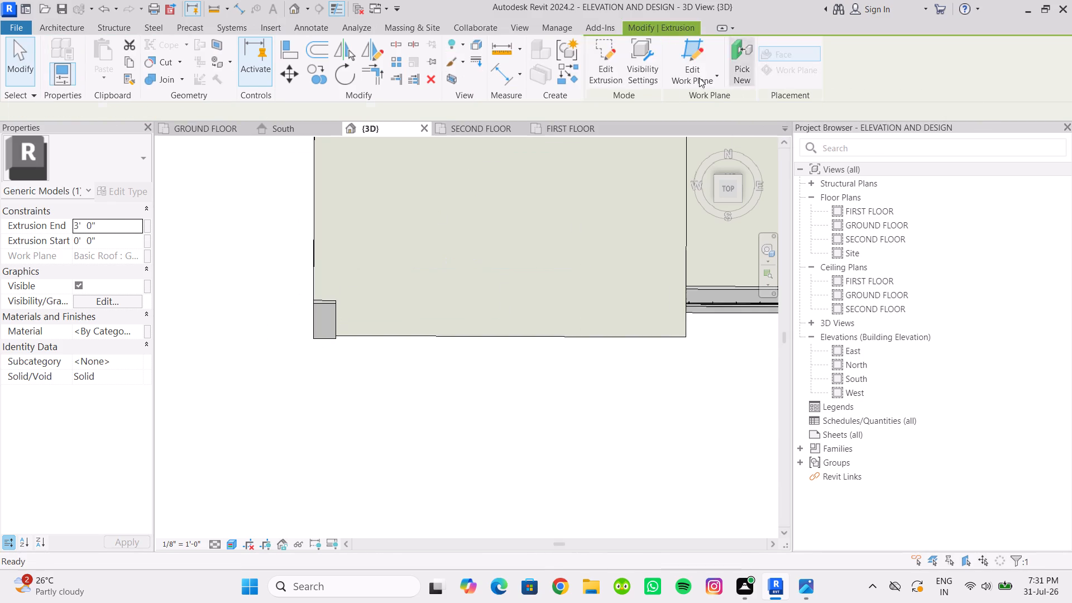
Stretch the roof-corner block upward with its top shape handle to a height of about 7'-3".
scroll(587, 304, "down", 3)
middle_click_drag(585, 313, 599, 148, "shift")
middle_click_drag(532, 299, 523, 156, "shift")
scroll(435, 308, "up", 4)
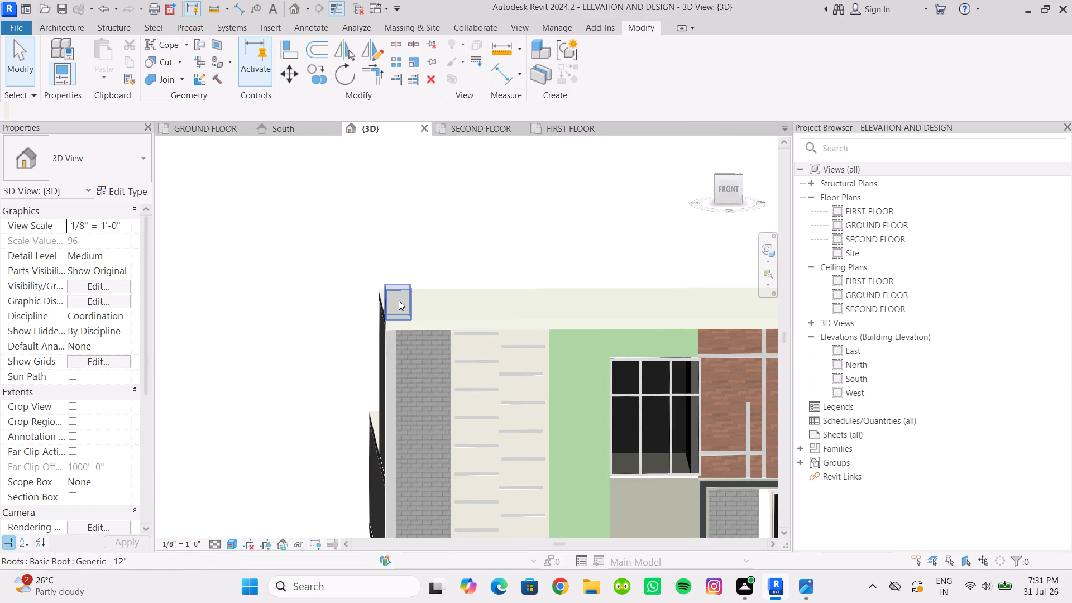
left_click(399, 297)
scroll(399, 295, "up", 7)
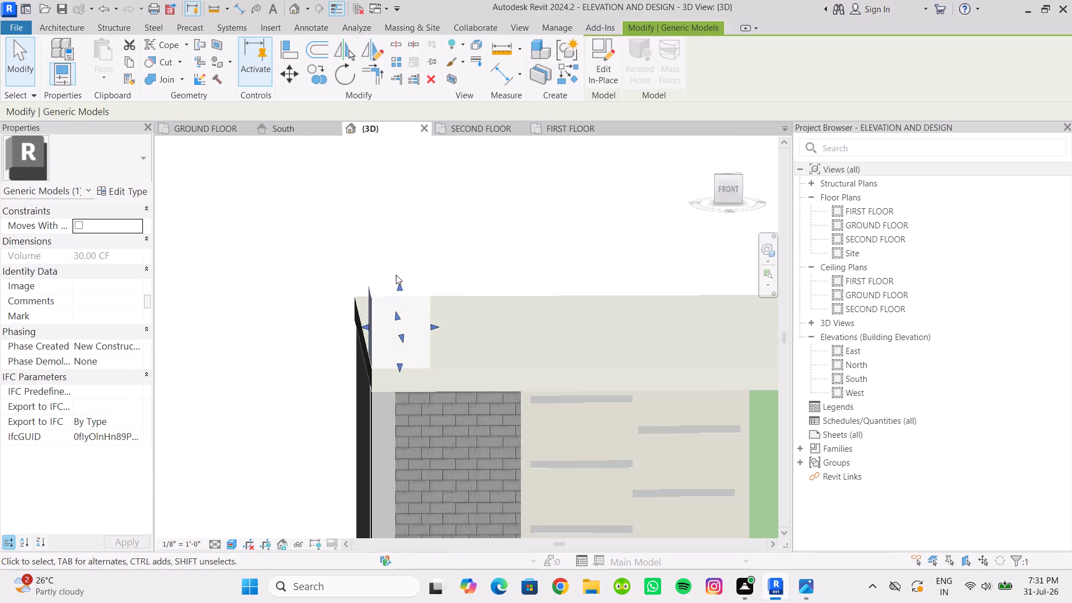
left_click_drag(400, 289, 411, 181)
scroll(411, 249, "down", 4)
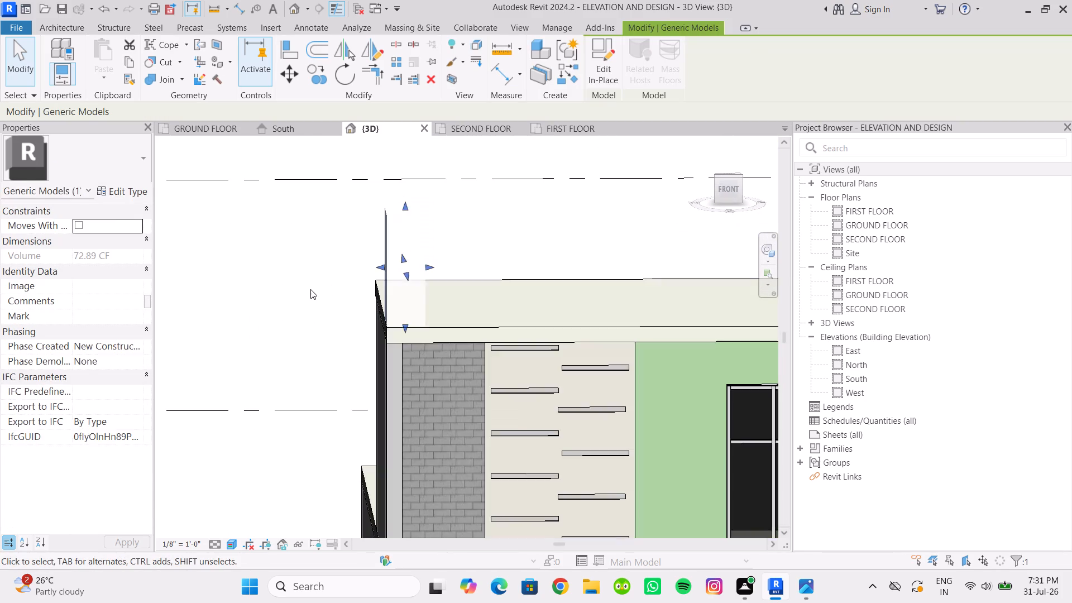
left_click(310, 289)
Reopen the roof-corner block for in-place editing and set its extrusion end to 7'6".
scroll(309, 310, "down", 3)
middle_click_drag(310, 316, 319, 291, "shift")
scroll(317, 293, "down", 1)
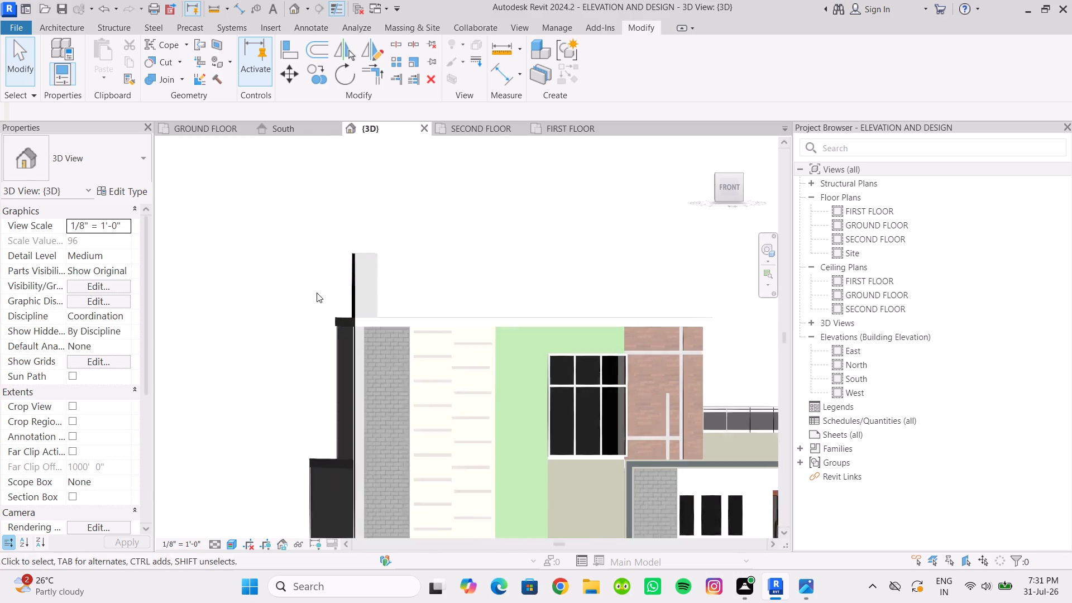
scroll(317, 293, "down", 1)
middle_click_drag(317, 293, 308, 314, "shift")
left_click(360, 282)
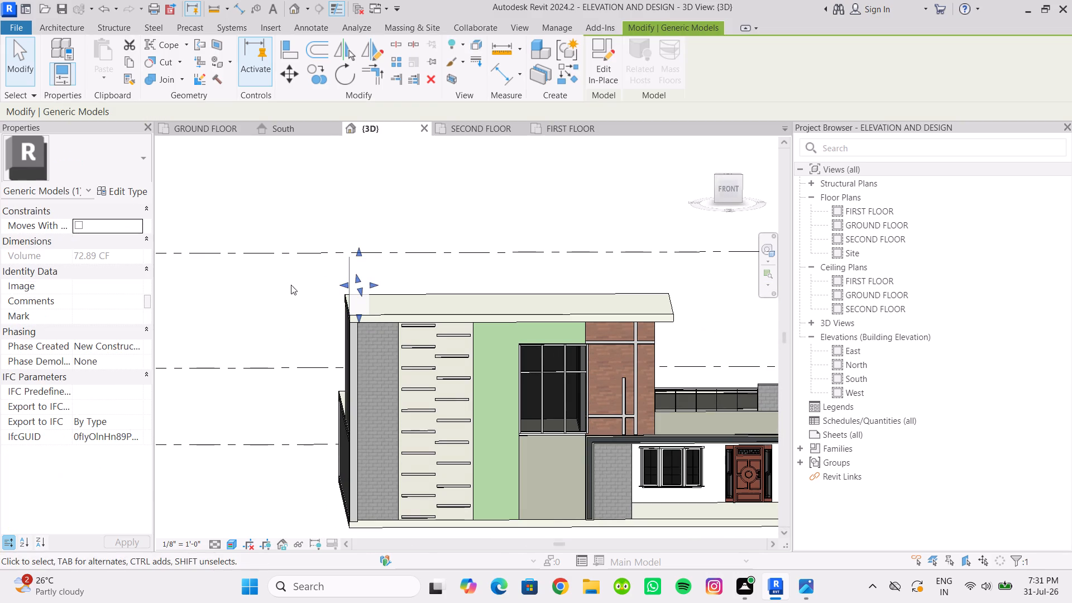
left_click(596, 75)
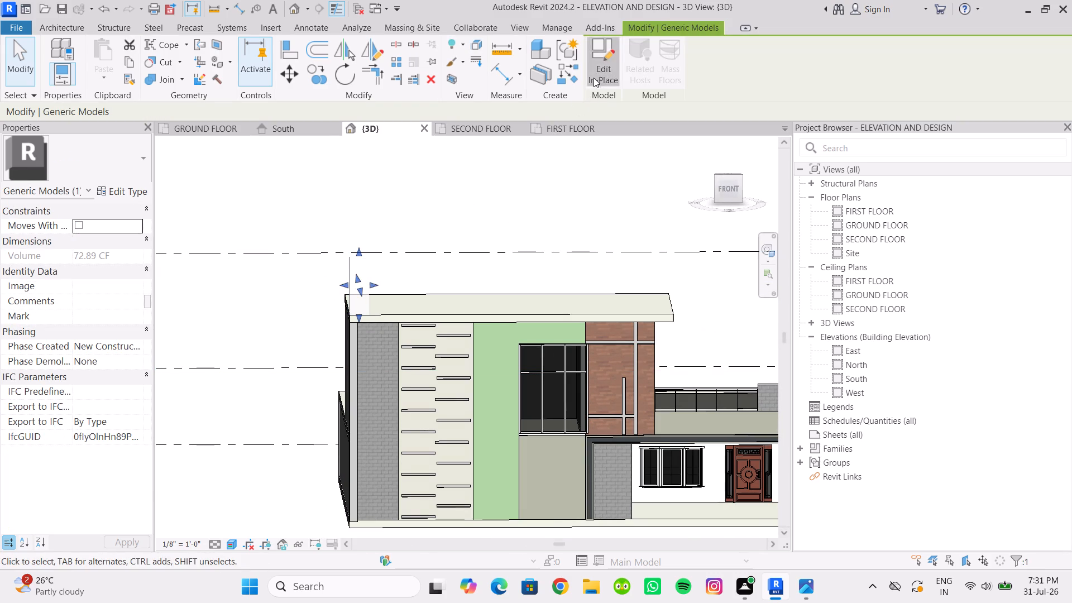
left_click(361, 267)
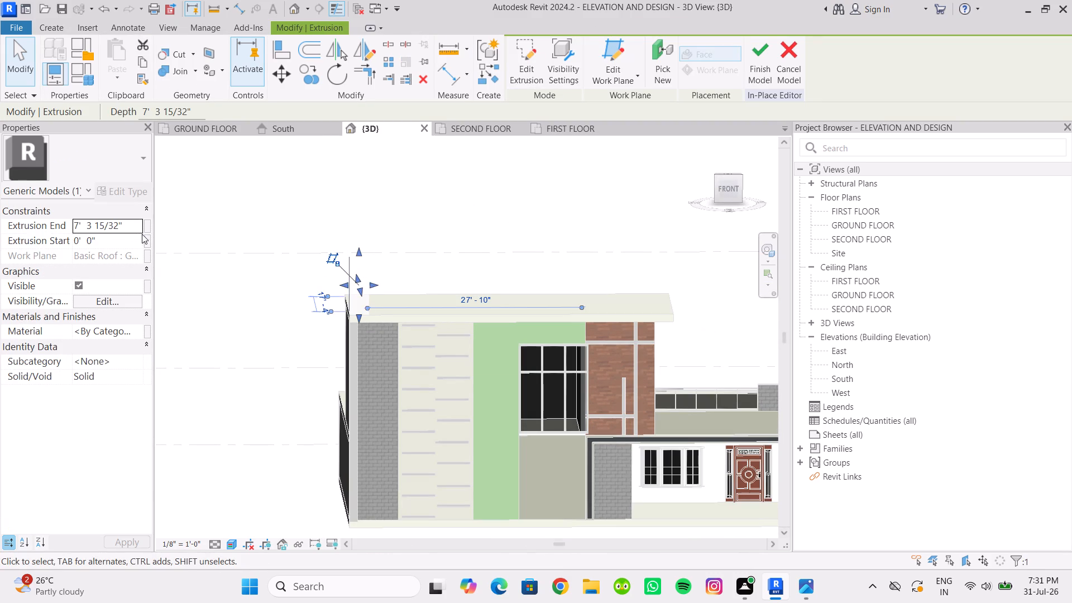
left_click(131, 228)
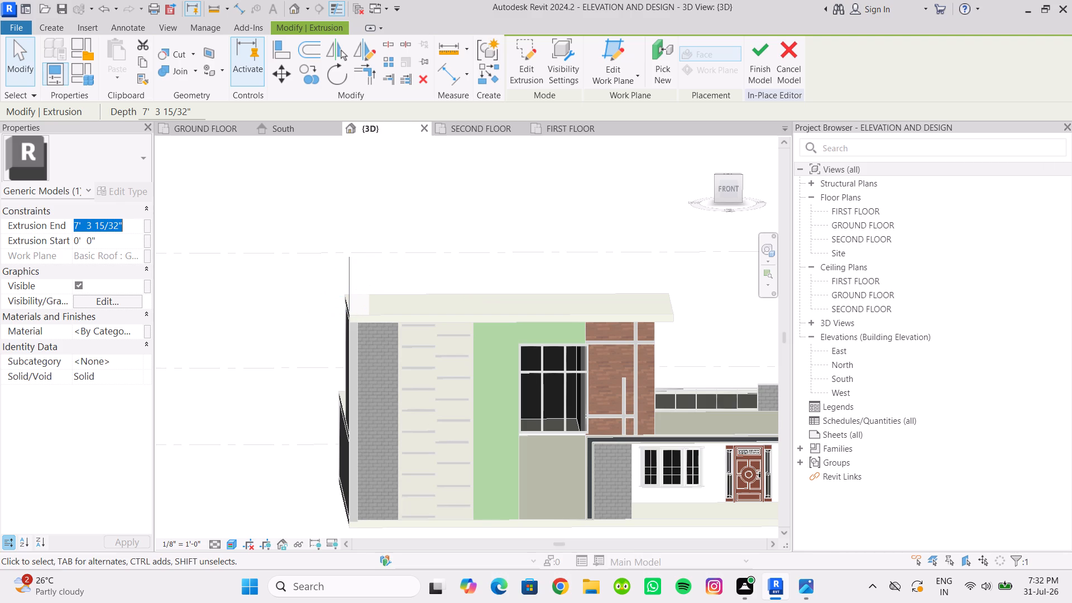
type("7'6\"")
left_click(238, 341)
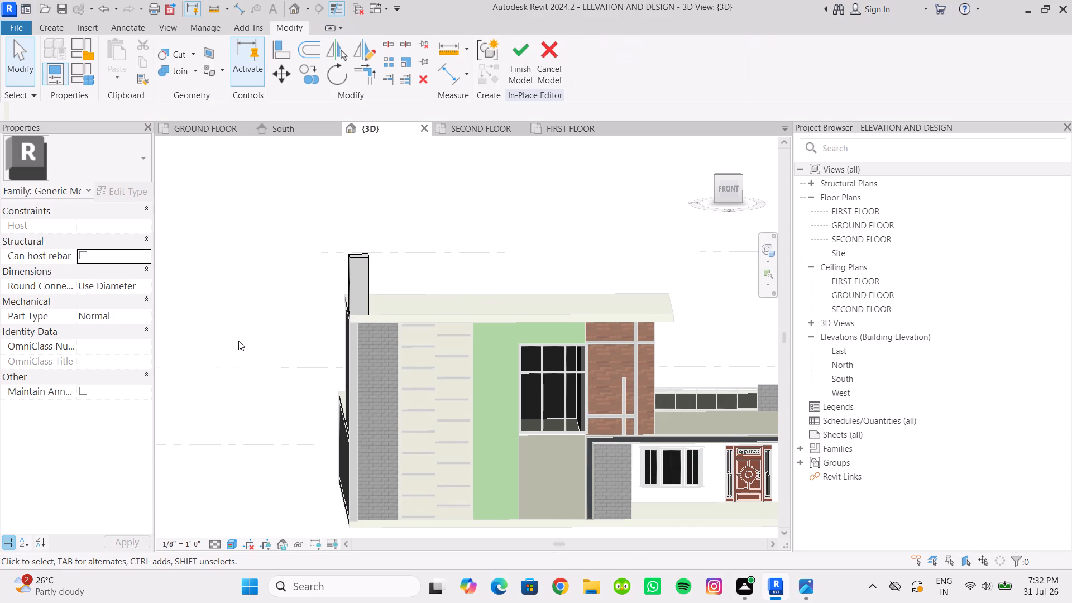
Narrow the roof-corner block by pulling its right face inward, leaving a slim post at the roof's left end.
scroll(252, 347, "down", 3)
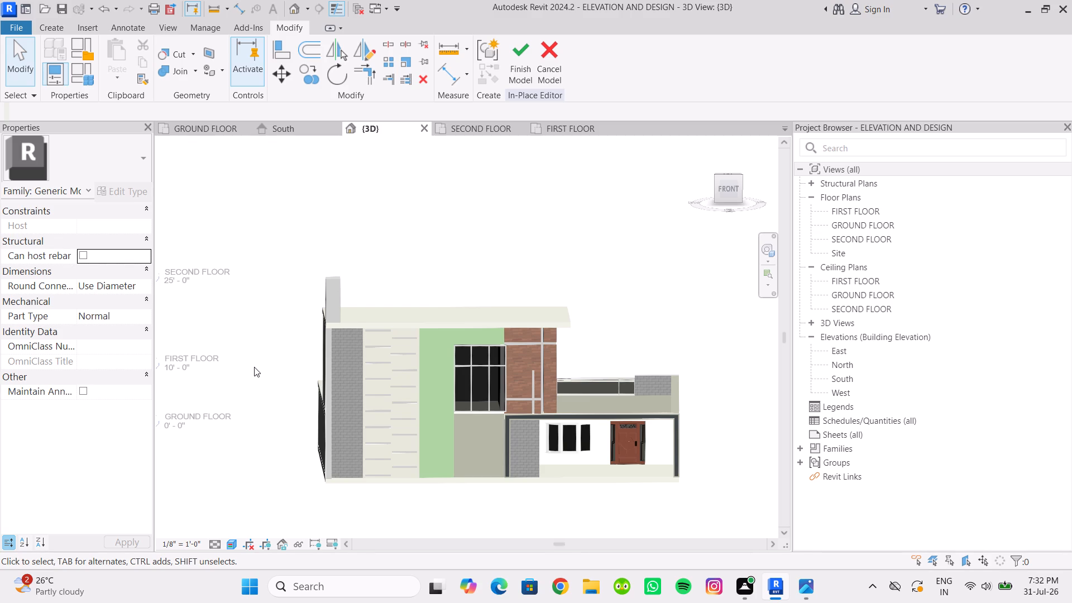
scroll(347, 274, "down", 1)
scroll(353, 272, "up", 5)
scroll(334, 307, "down", 3)
scroll(327, 323, "up", 4)
left_click(298, 330)
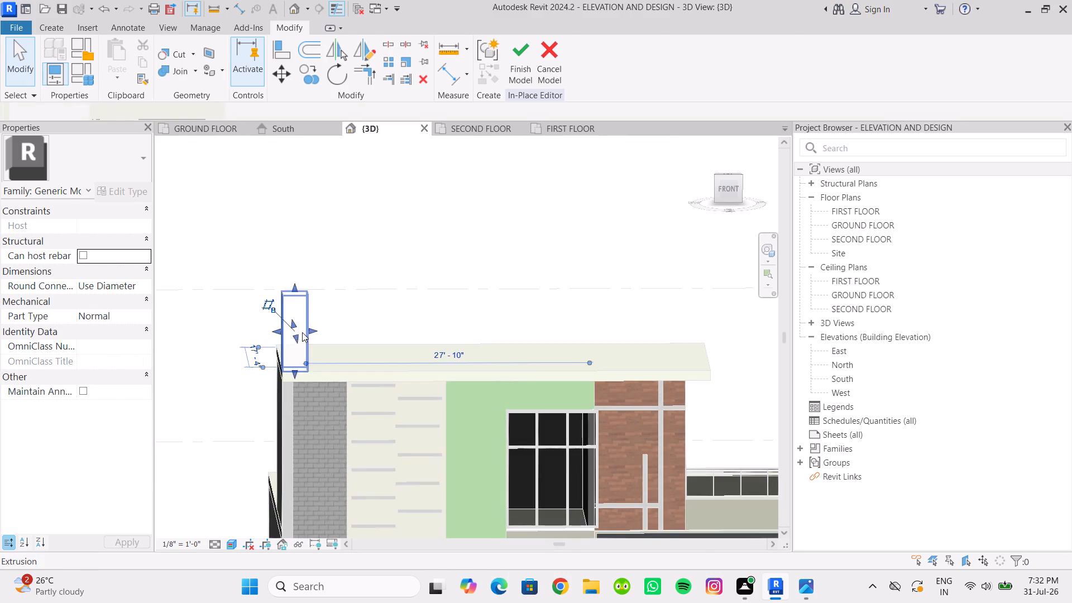
scroll(307, 332, "up", 3)
left_click_drag(310, 328, 290, 338)
scroll(308, 351, "down", 6)
left_click(228, 365)
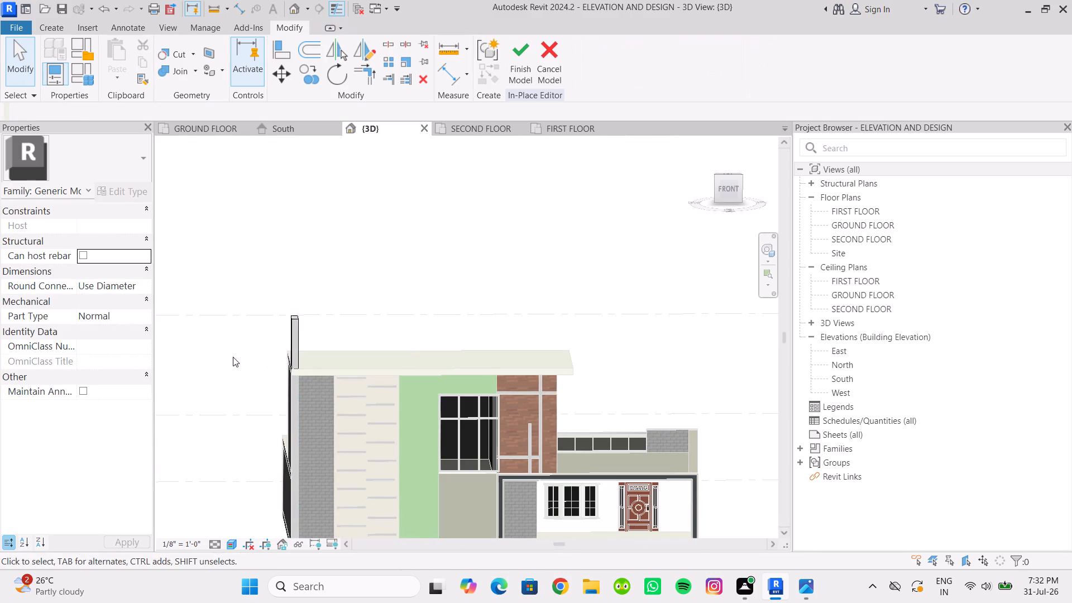
Start a new extrusion in the same in-place model with its work plane on the post's right face.
scroll(250, 342, "up", 2)
scroll(250, 344, "down", 2)
middle_click_drag(249, 347, 250, 335)
middle_click_drag(239, 334, 159, 350, "shift")
middle_click_drag(226, 347, 179, 345, "shift")
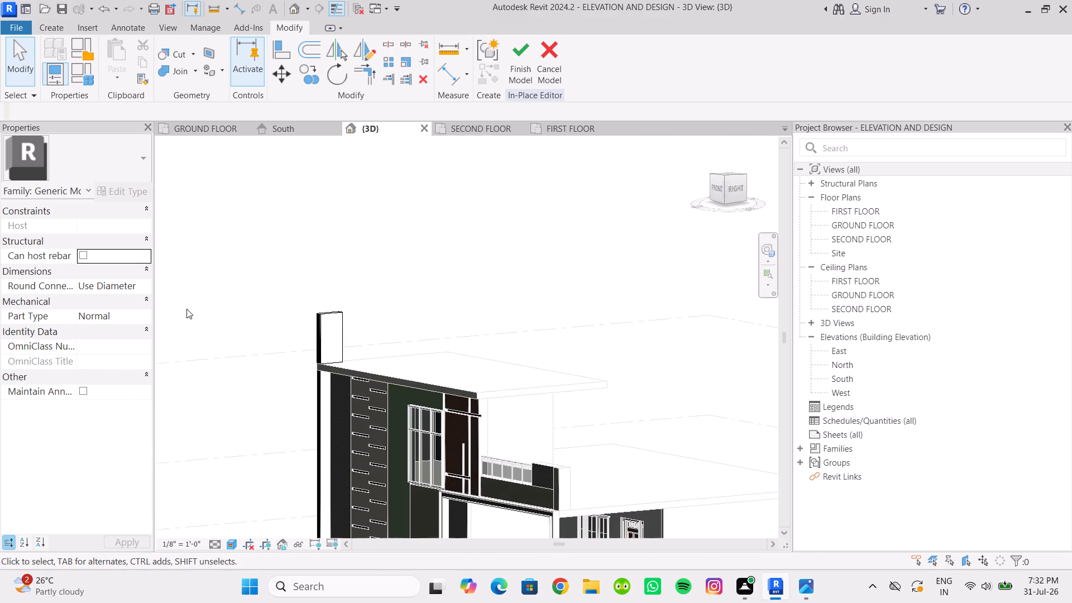
left_click(46, 28)
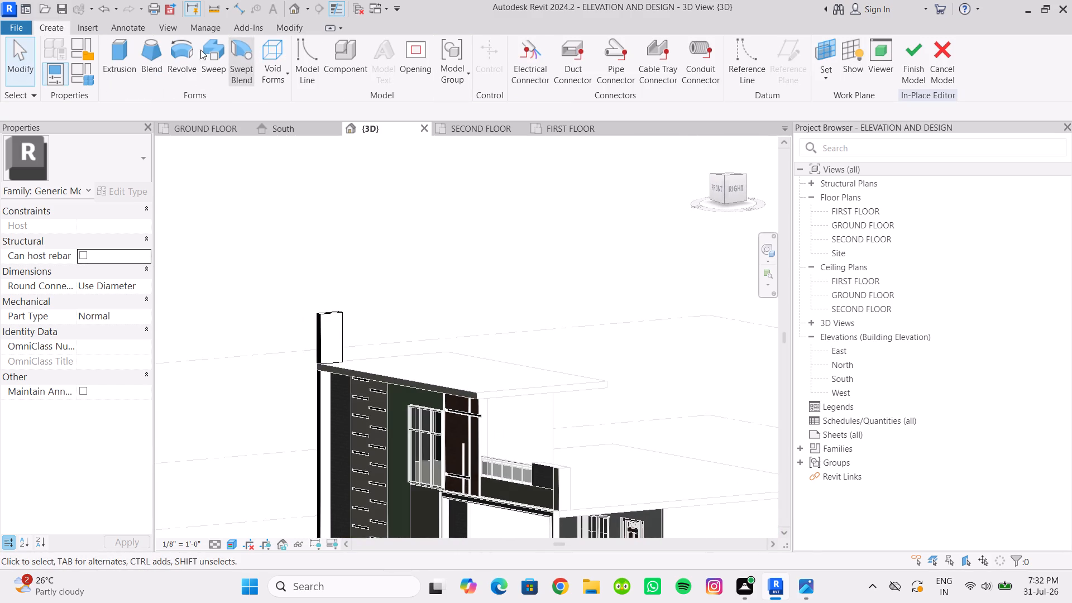
left_click(128, 53)
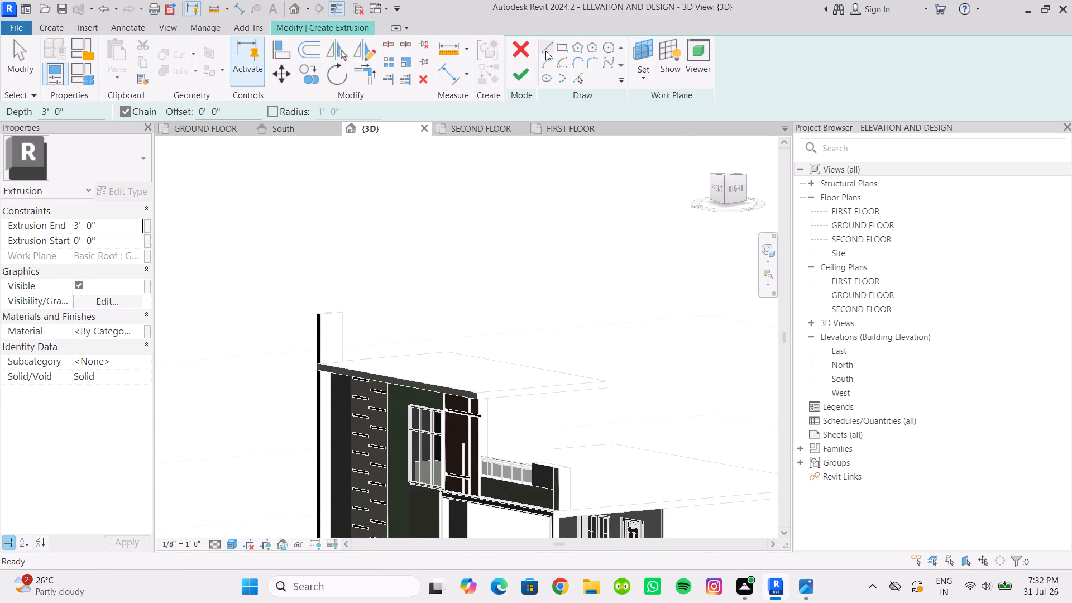
left_click(561, 49)
scroll(348, 290, "up", 5)
scroll(317, 345, "up", 4)
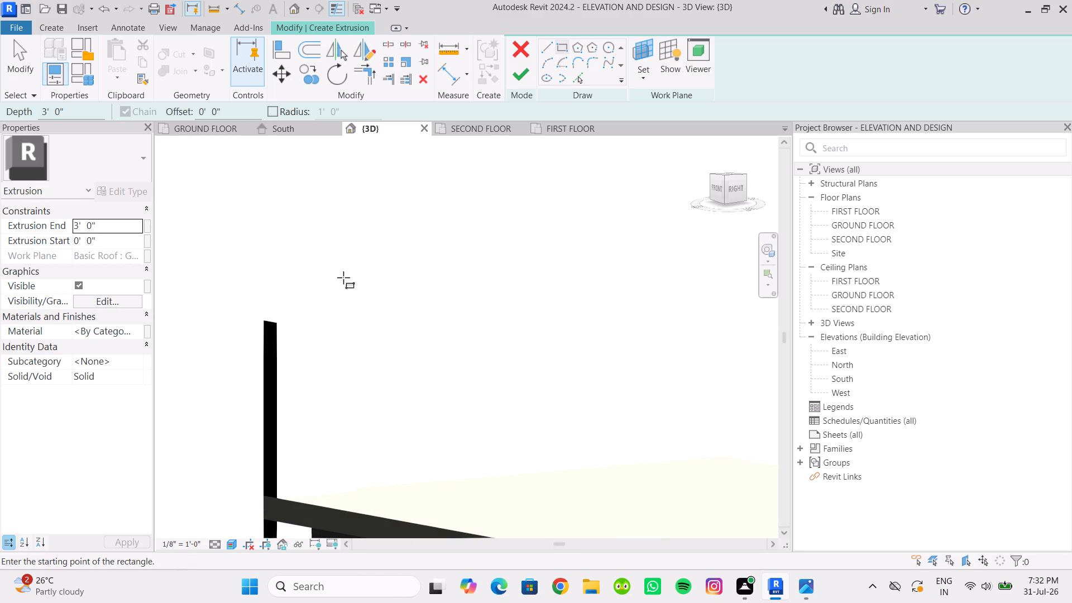
left_click(646, 73)
left_click(652, 128)
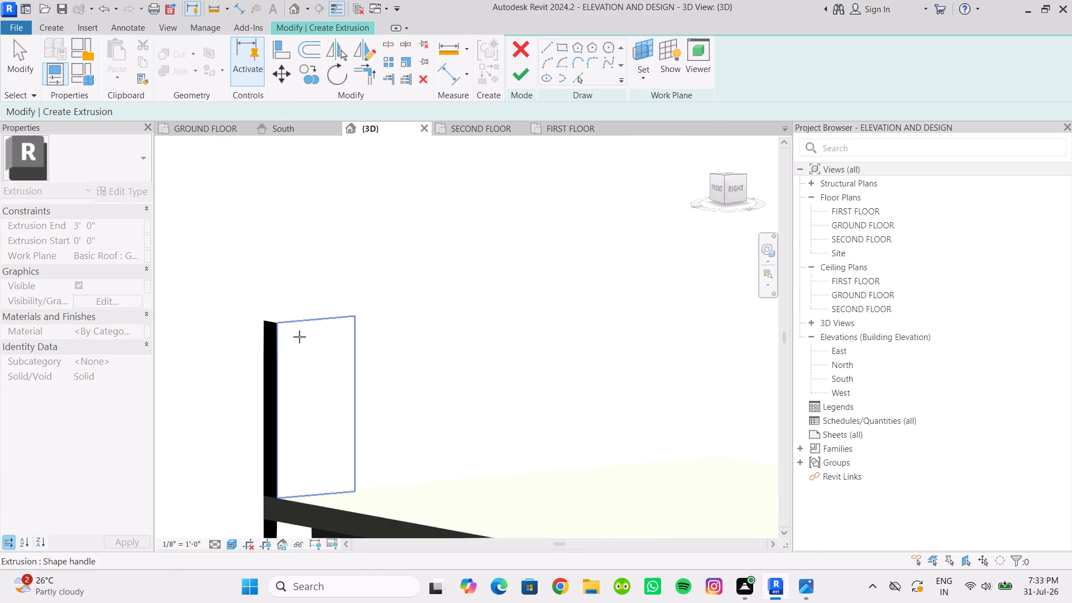
scroll(312, 343, "down", 1)
middle_click_drag(312, 343, 294, 352, "shift")
left_click(325, 351)
Sketch a rectangle about 7" high across the full width of the post's right face at its top, and finish the 3' extrusion.
scroll(304, 338, "up", 5)
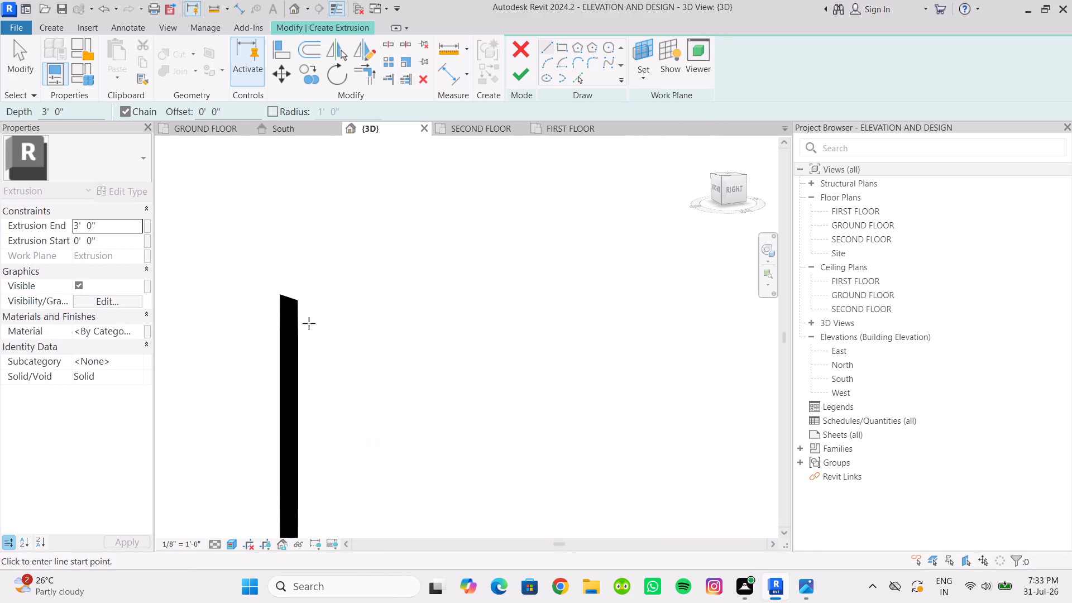
left_click(301, 299)
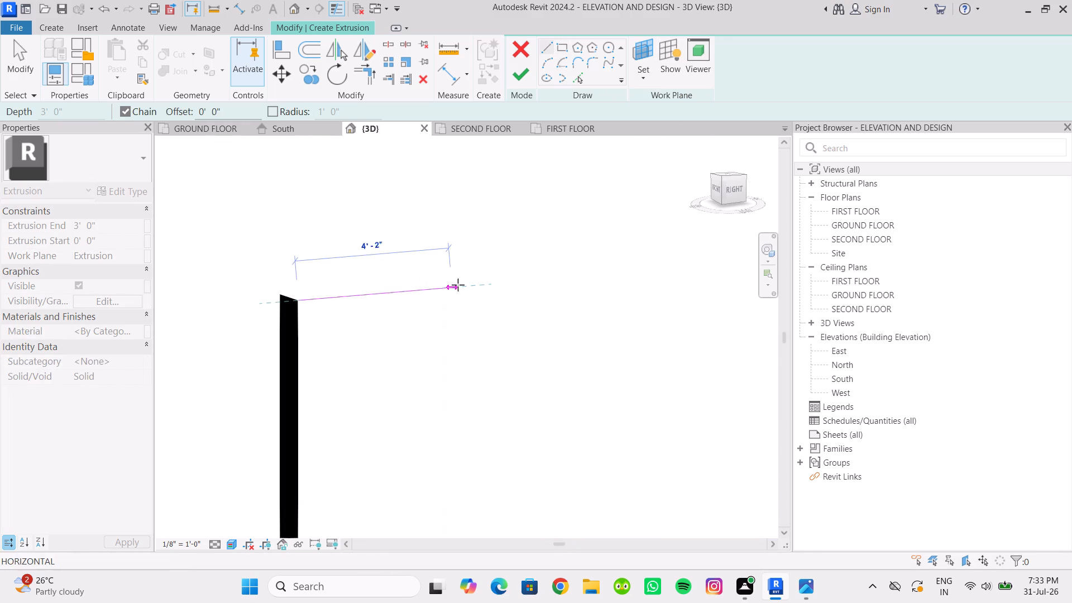
left_click(563, 41)
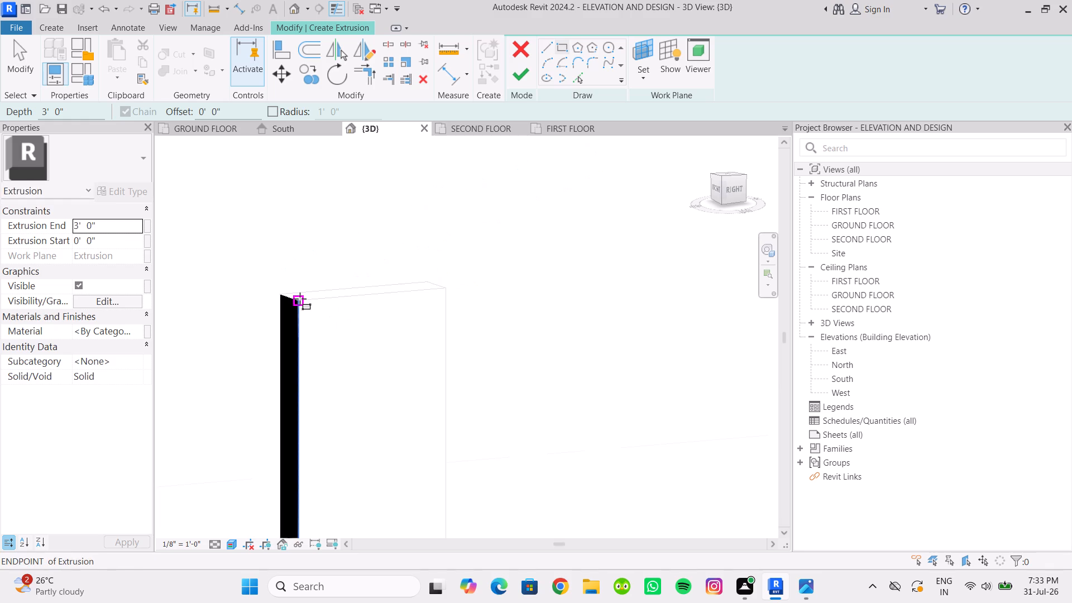
left_click(300, 299)
left_click(444, 312)
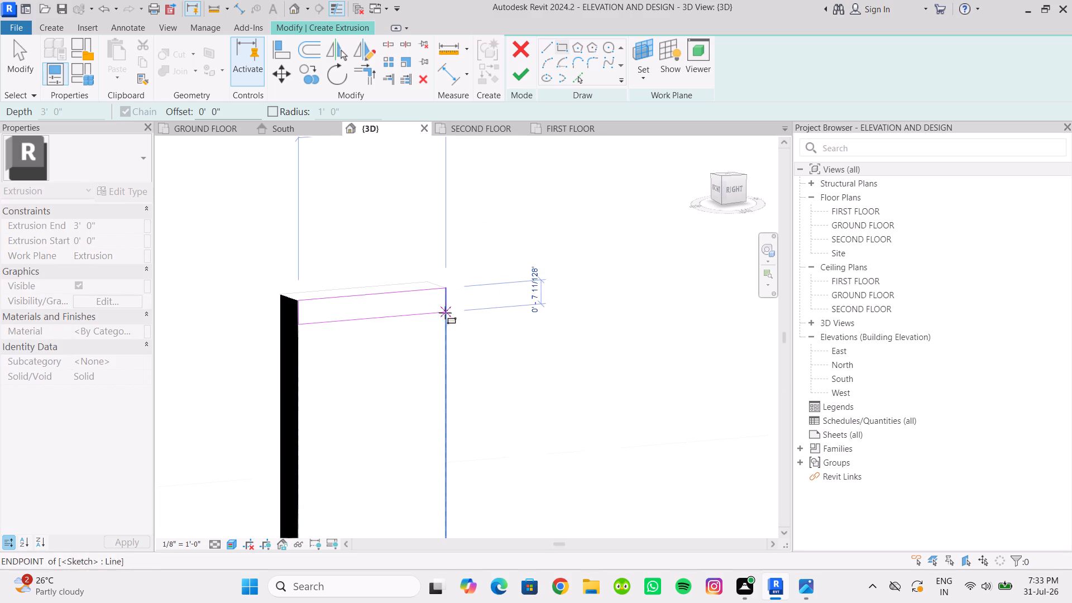
scroll(492, 360, "down", 7)
scroll(351, 326, "down", 4)
middle_click_drag(360, 330, 476, 352, "shift")
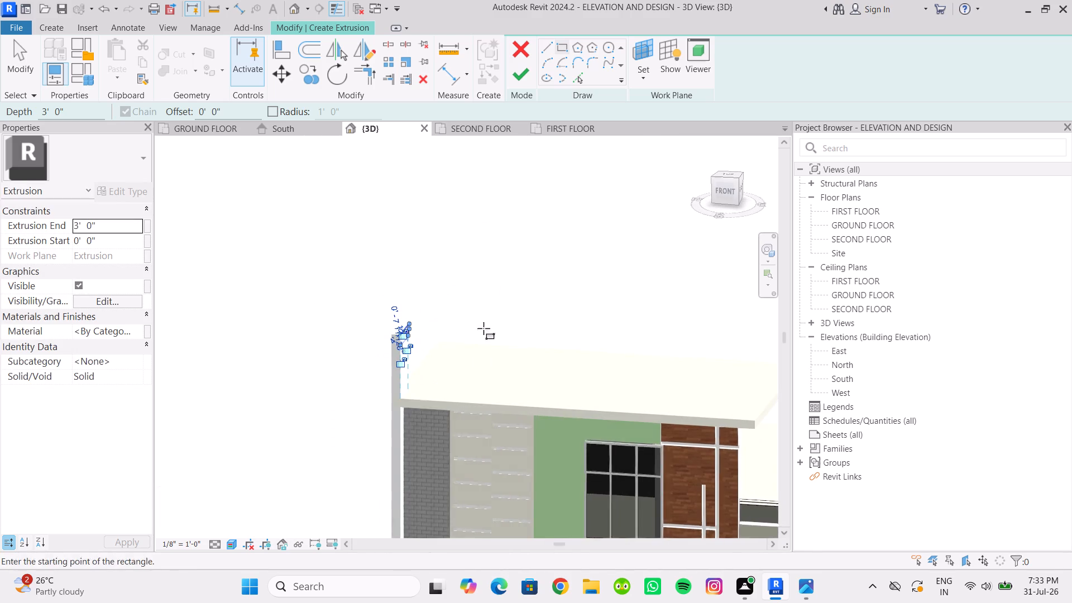
left_click(518, 70)
scroll(500, 293, "down", 7)
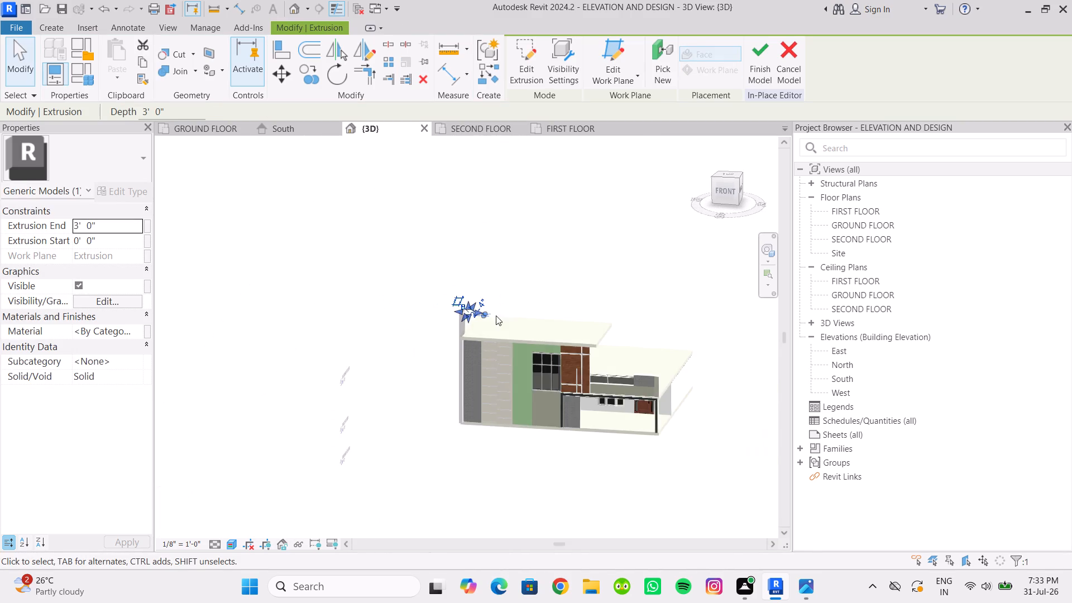
scroll(483, 335, "up", 5)
key("Escape")
scroll(472, 304, "up", 2)
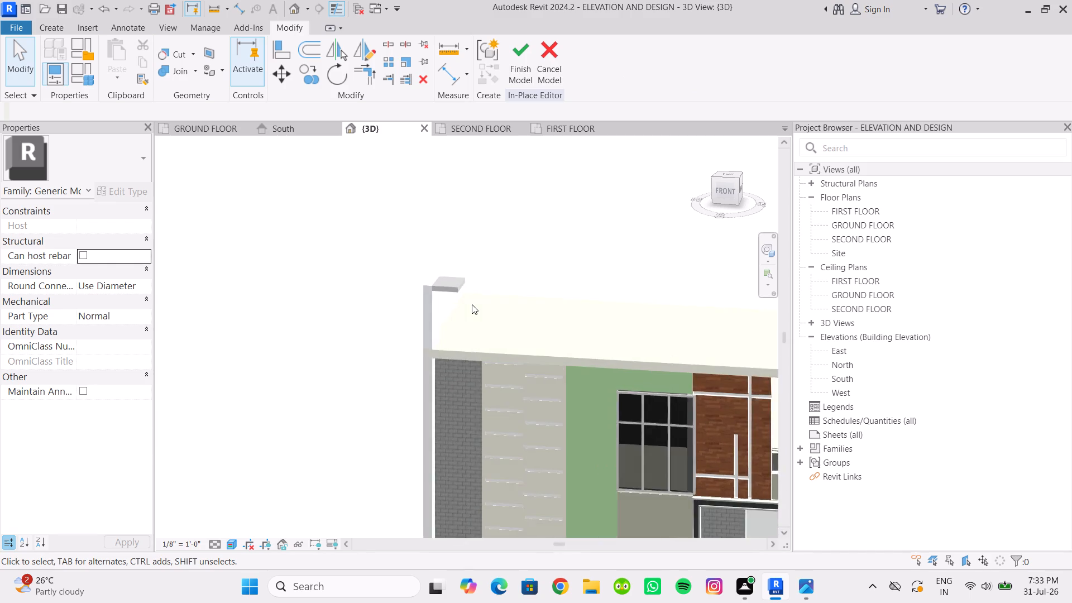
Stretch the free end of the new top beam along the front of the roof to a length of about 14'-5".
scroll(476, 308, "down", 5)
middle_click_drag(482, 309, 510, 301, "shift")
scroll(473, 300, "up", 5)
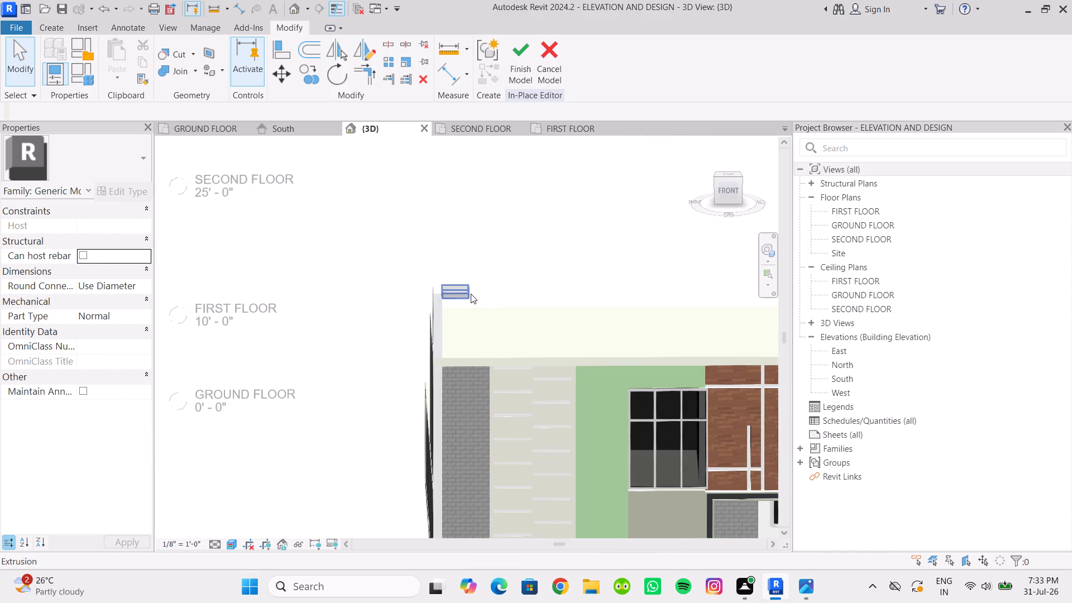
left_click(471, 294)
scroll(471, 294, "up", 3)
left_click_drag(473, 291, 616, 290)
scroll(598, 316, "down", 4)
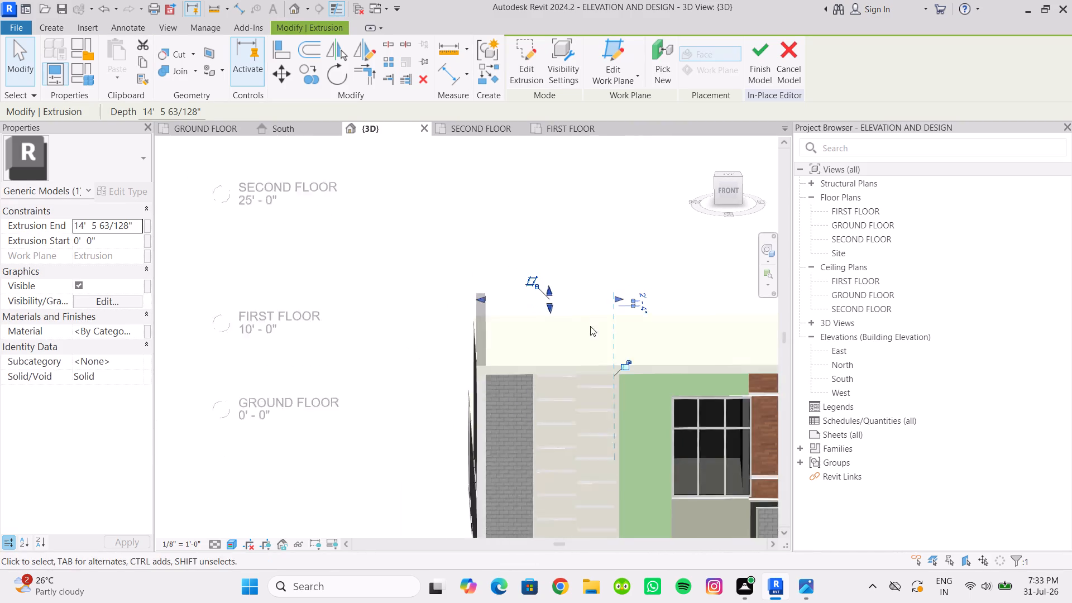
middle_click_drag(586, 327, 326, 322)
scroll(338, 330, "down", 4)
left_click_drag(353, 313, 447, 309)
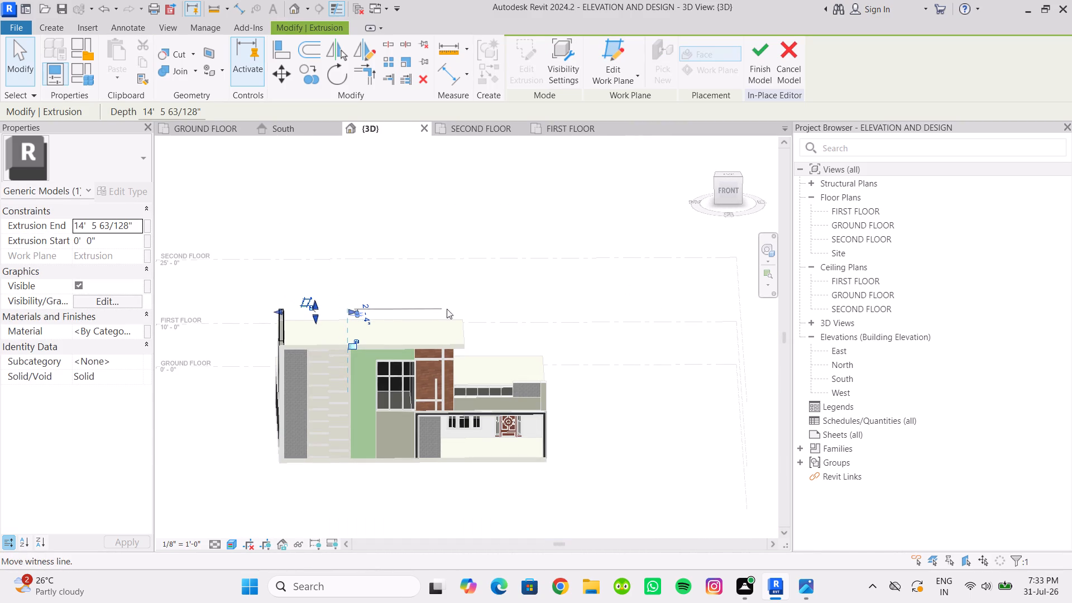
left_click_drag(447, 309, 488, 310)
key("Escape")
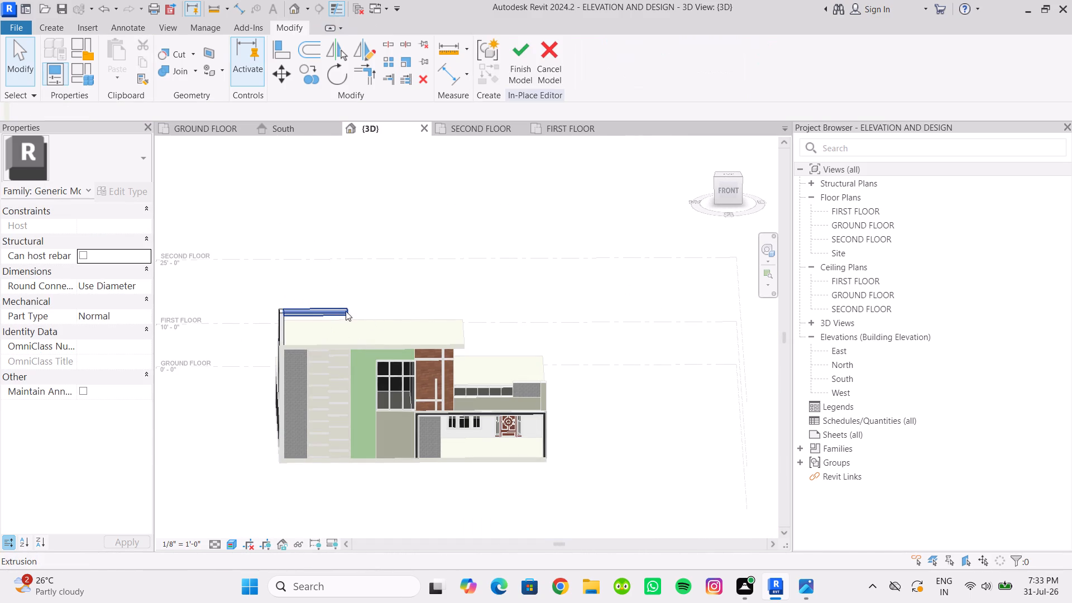
Stretch the top beam's free end to 59'-8", in line with the lower wing's outer wall, and finish the in-place model.
scroll(338, 323, "up", 5)
middle_click_drag(331, 326, 324, 303, "shift")
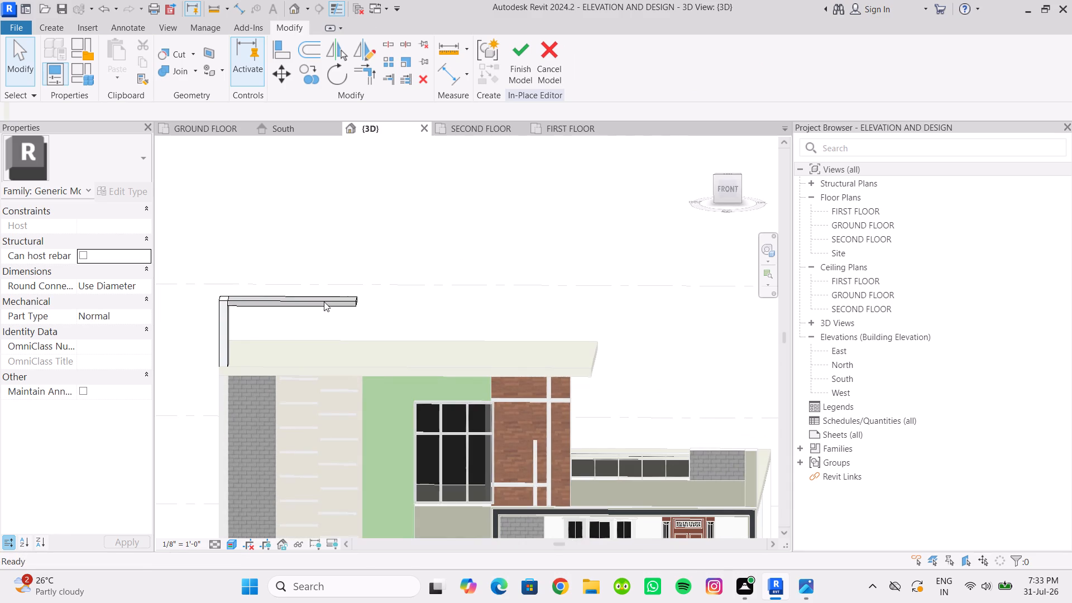
left_click(324, 298)
left_click_drag(361, 301, 539, 310)
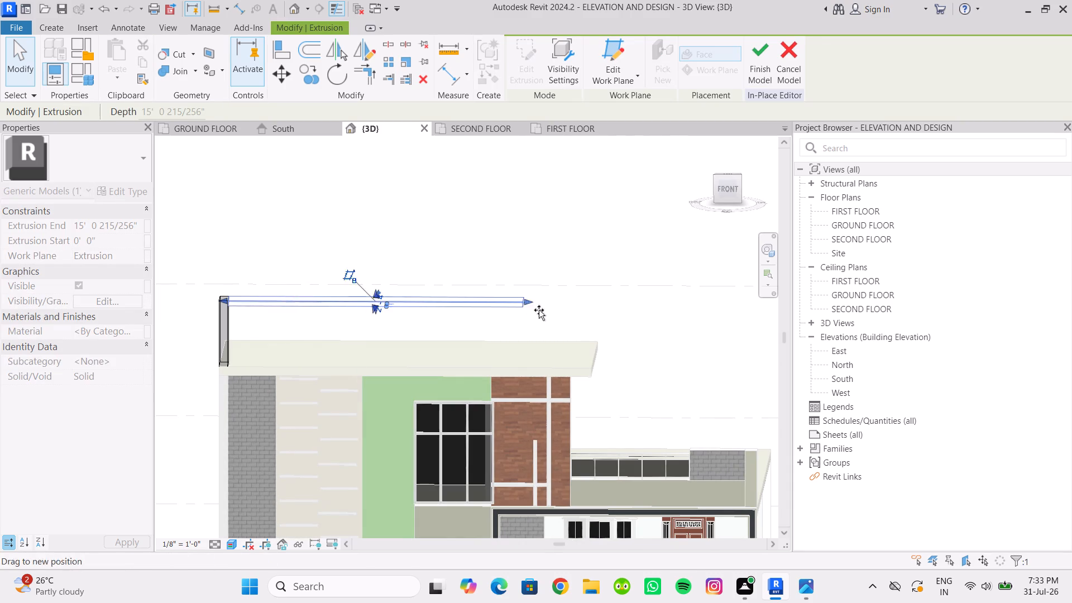
left_click_drag(539, 310, 744, 384)
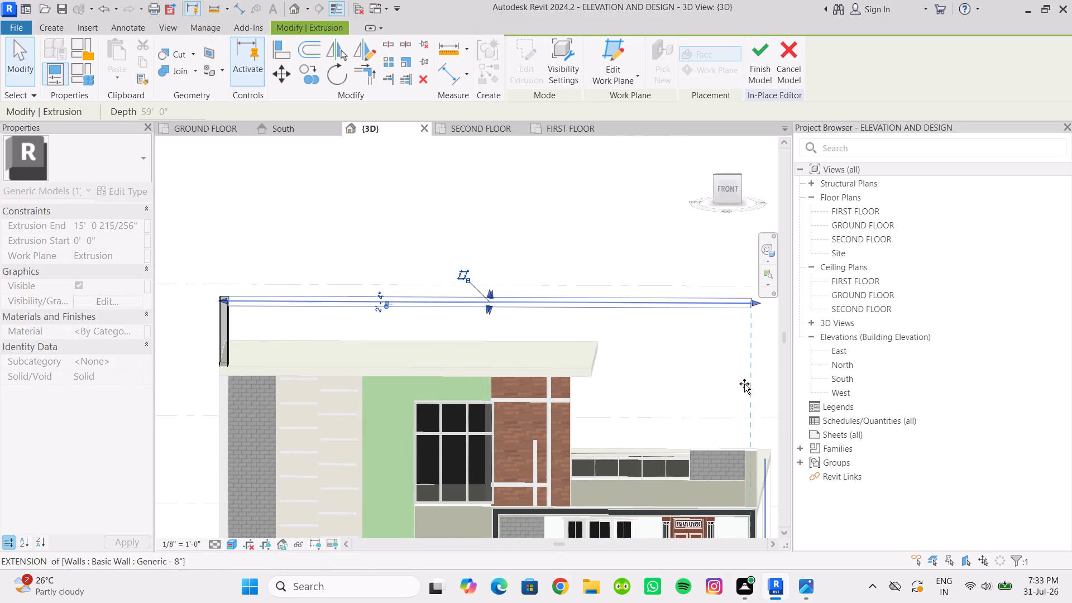
left_click_drag(744, 384, 761, 416)
scroll(697, 414, "down", 3)
middle_click_drag(694, 414, 705, 383, "shift")
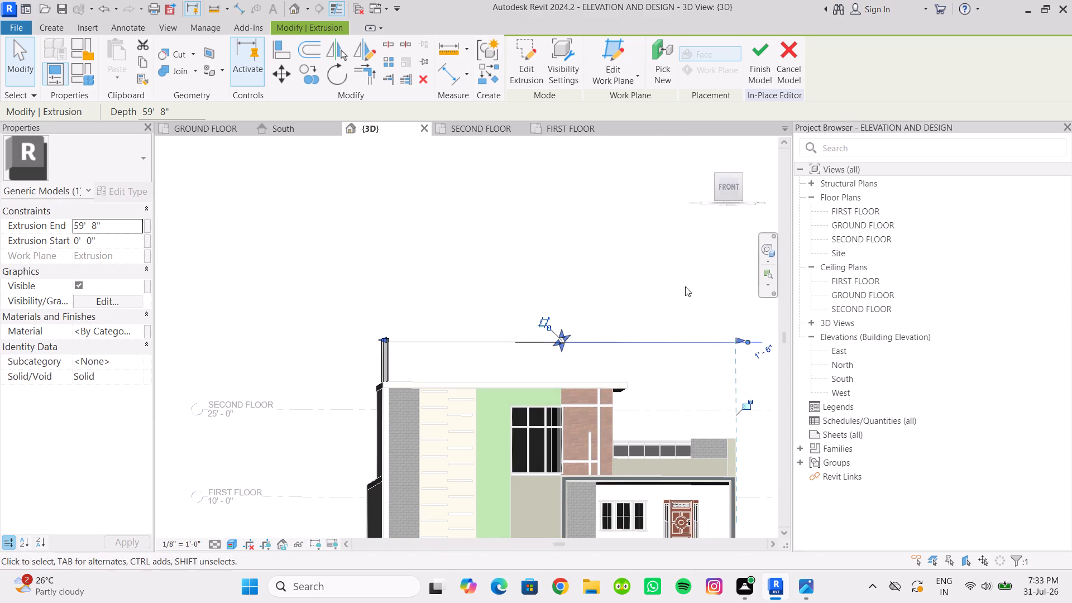
left_click(748, 68)
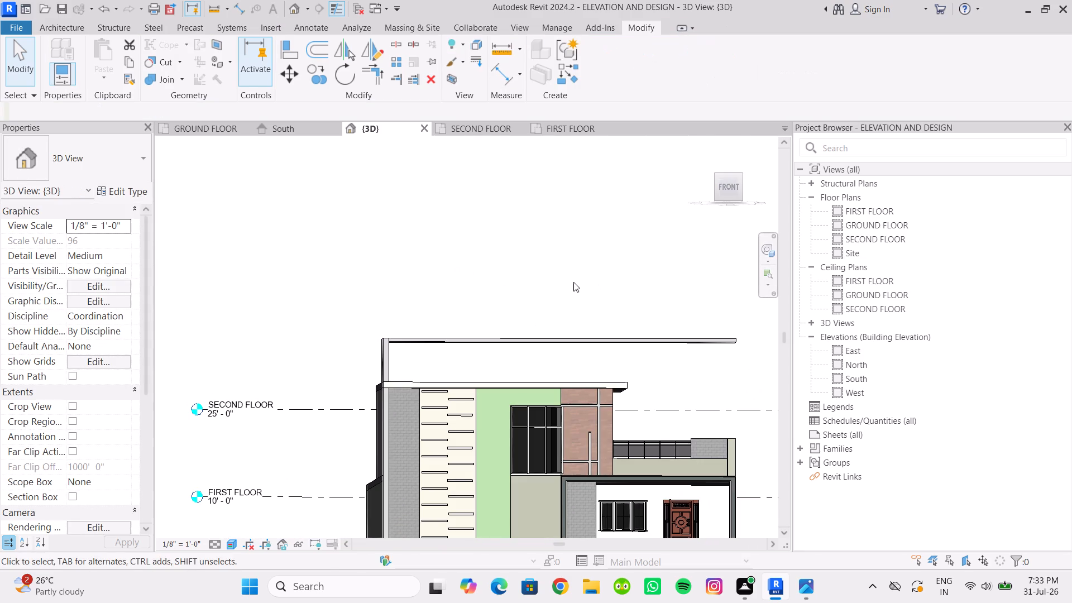
Create a new in-place model in the Generic Models category, keeping the suggested name.
middle_click_drag(573, 282, 500, 275)
scroll(494, 285, "down", 2)
middle_click_drag(494, 285, 490, 299)
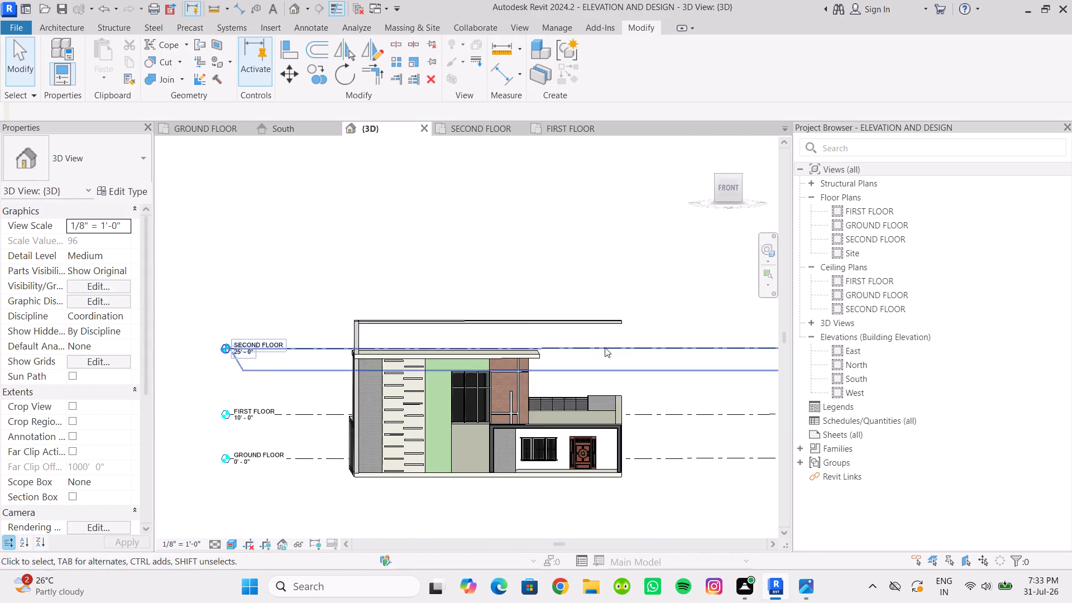
scroll(606, 348, "up", 3)
middle_click_drag(611, 345, 559, 236, "shift")
scroll(630, 283, "up", 3)
middle_click_drag(598, 300, 578, 269, "shift")
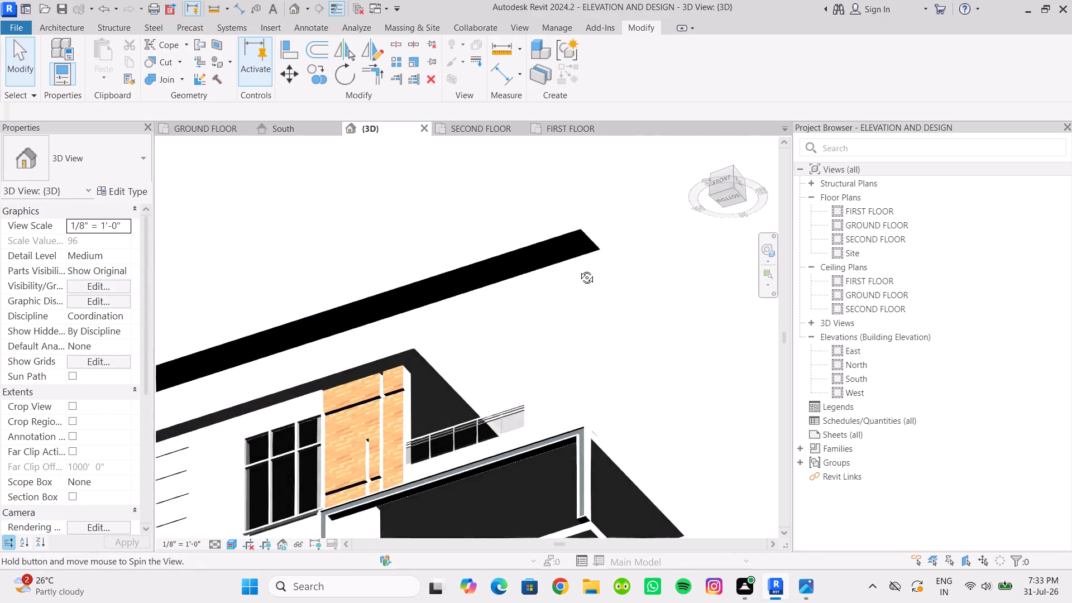
middle_click_drag(578, 269, 563, 226, "shift")
scroll(559, 219, "up", 1)
middle_click_drag(559, 219, 579, 286)
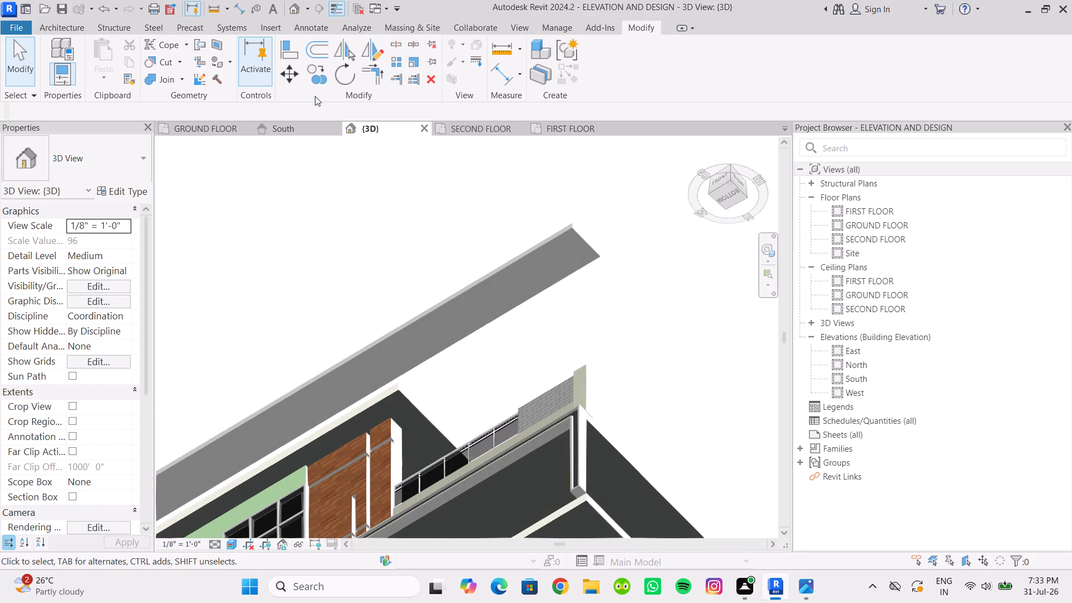
left_click(80, 27)
left_click(162, 73)
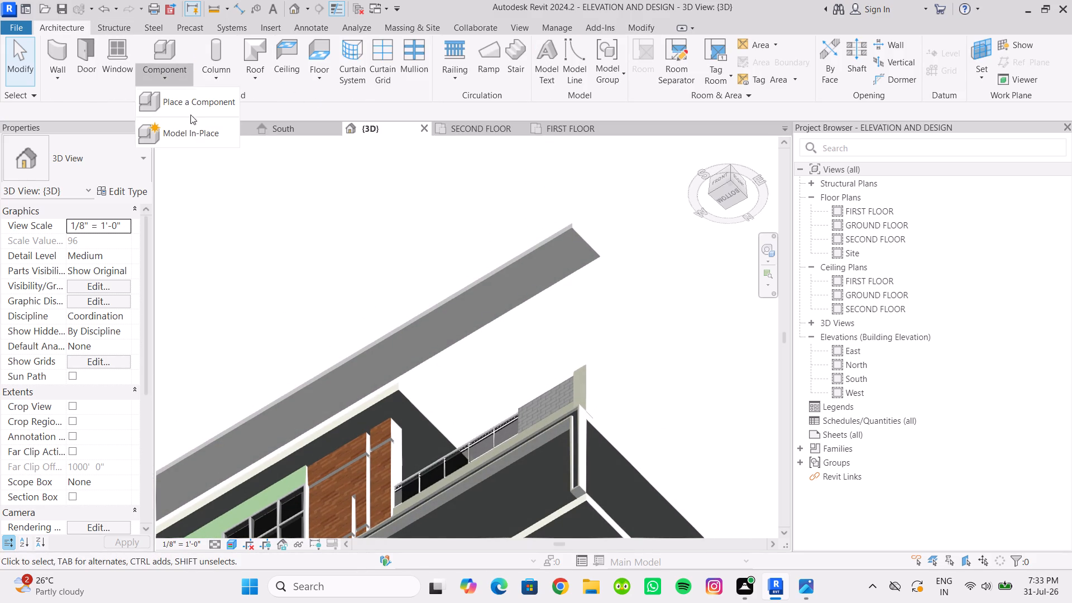
left_click(193, 130)
scroll(504, 238, "down", 5)
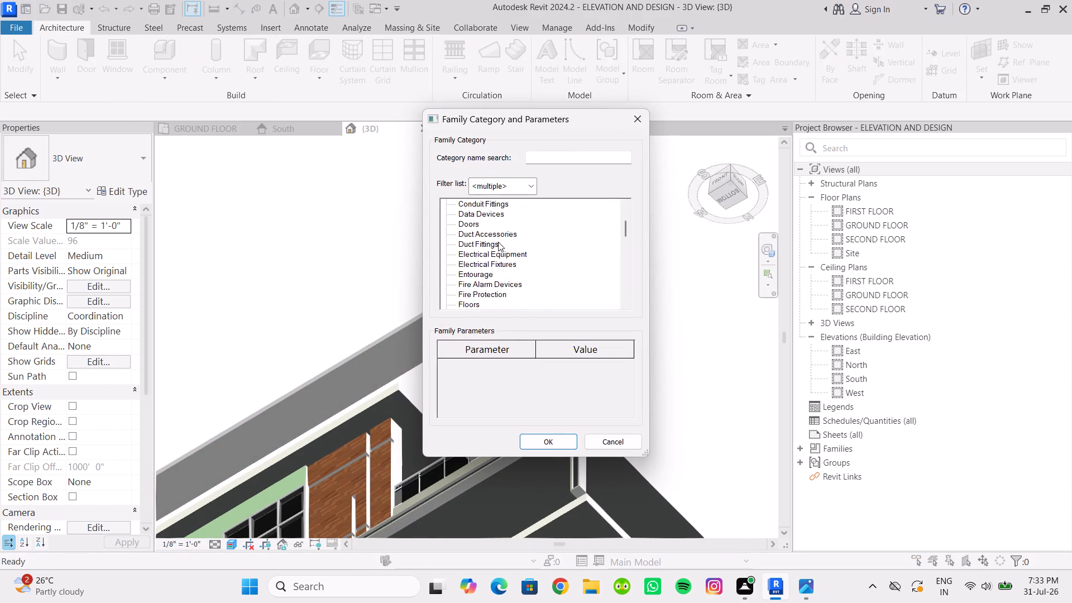
scroll(498, 242, "down", 10)
left_click(495, 264)
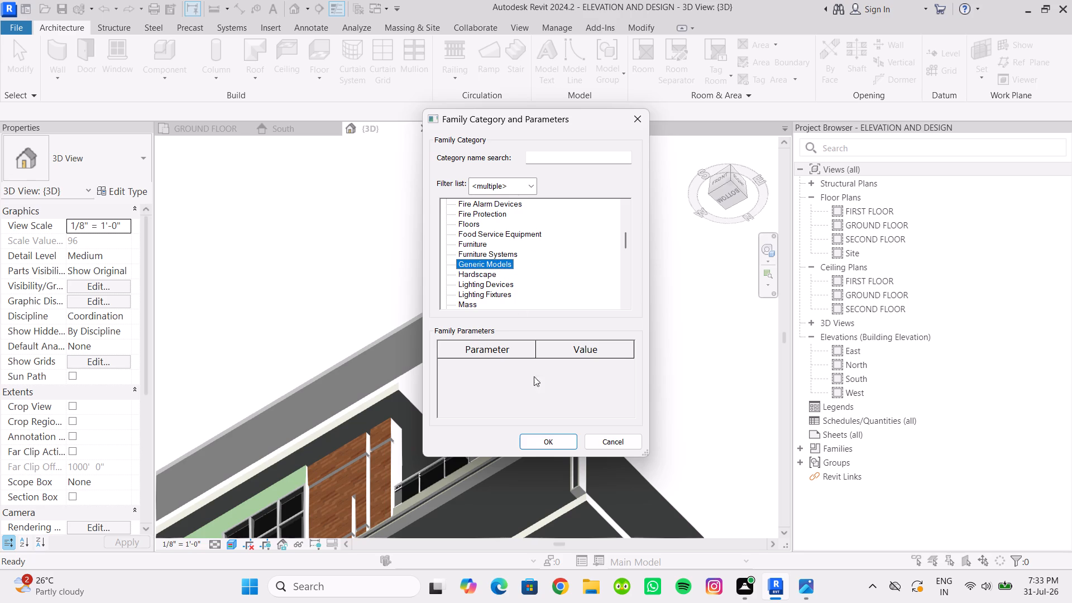
left_click(547, 435)
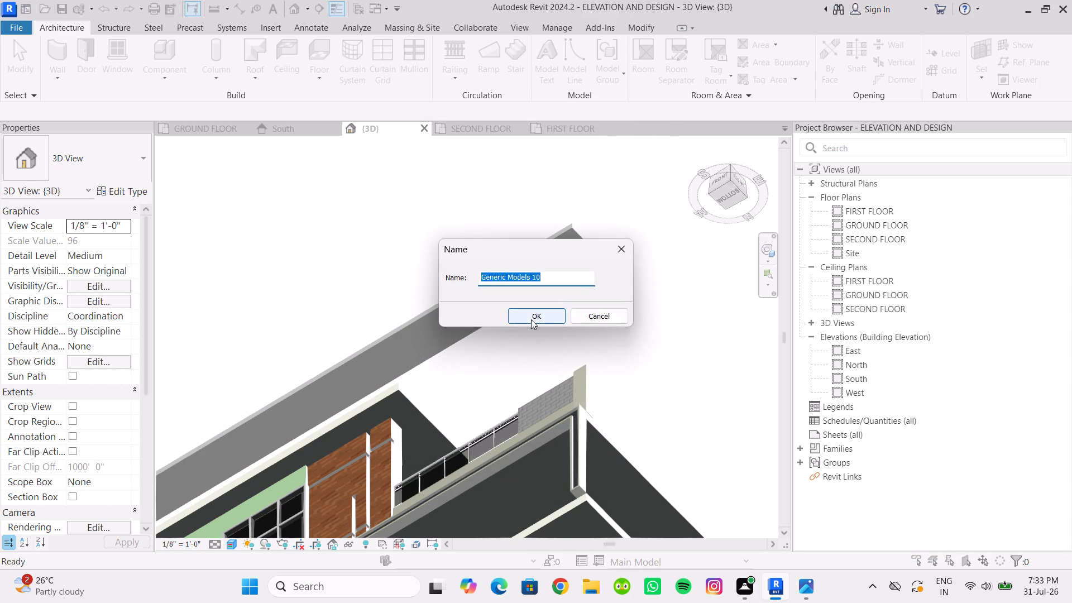
left_click(531, 319)
Sketch a rectangle about 1' wide across the top beam's 4' underside at its free end, and finish the 3' extrusion.
left_click(127, 70)
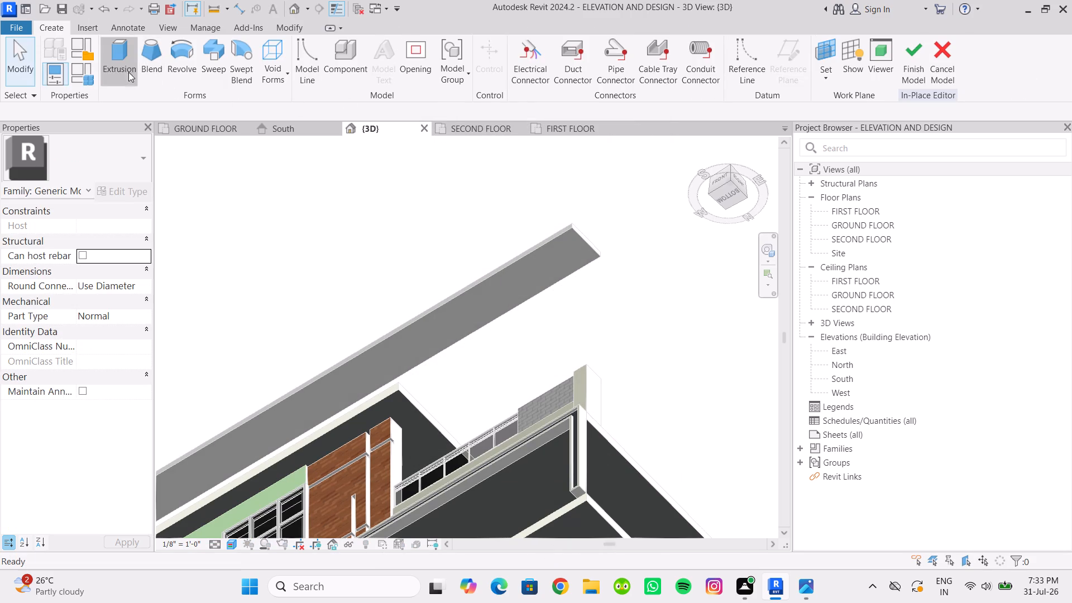
left_click(642, 73)
left_click(661, 135)
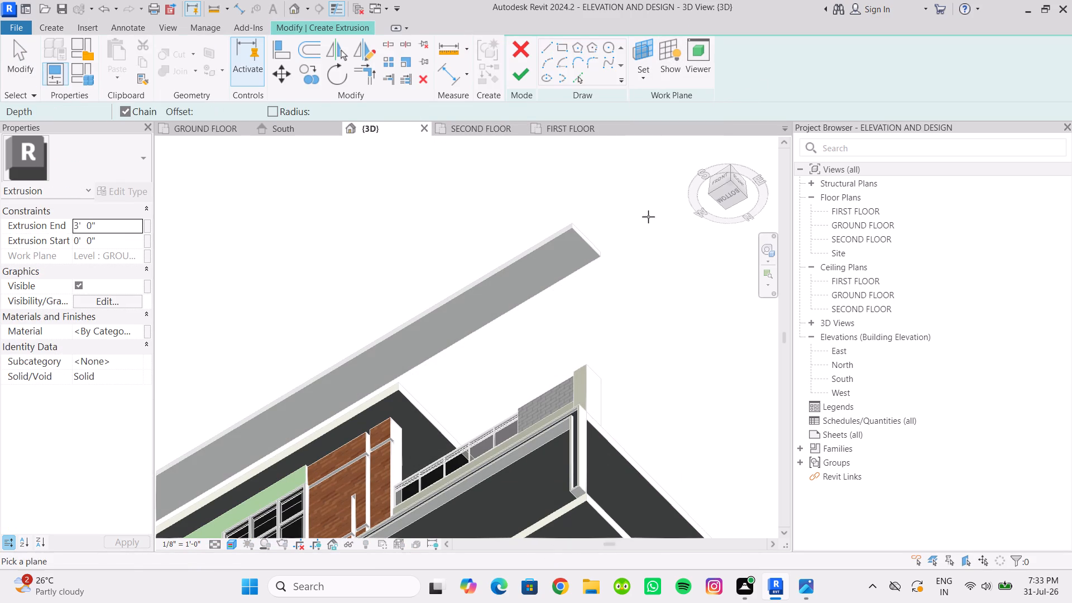
left_click(573, 252)
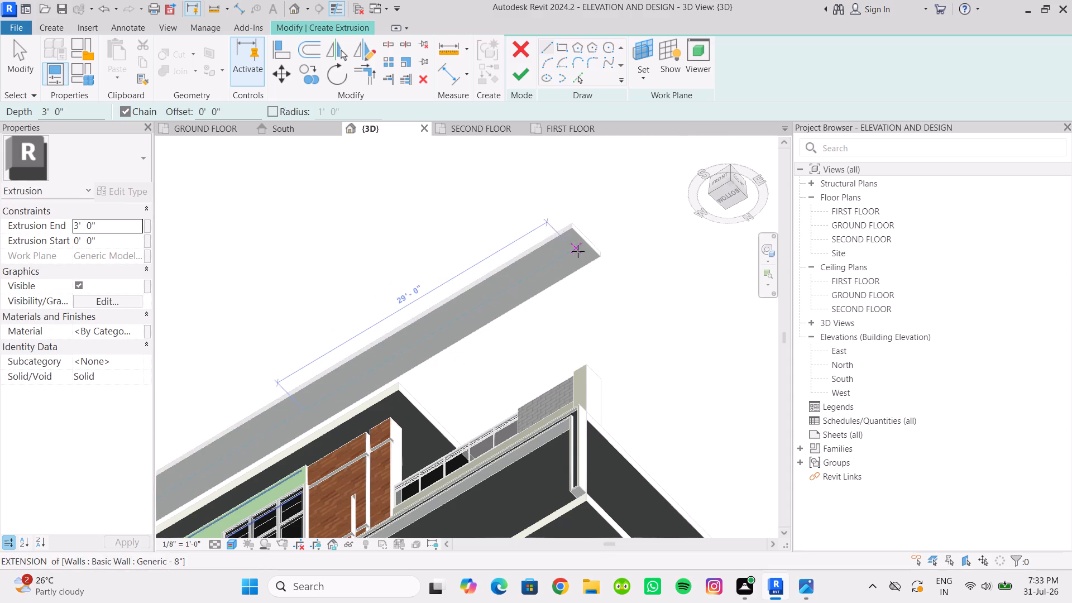
scroll(578, 252, "up", 2)
middle_click_drag(578, 253, 608, 237, "shift")
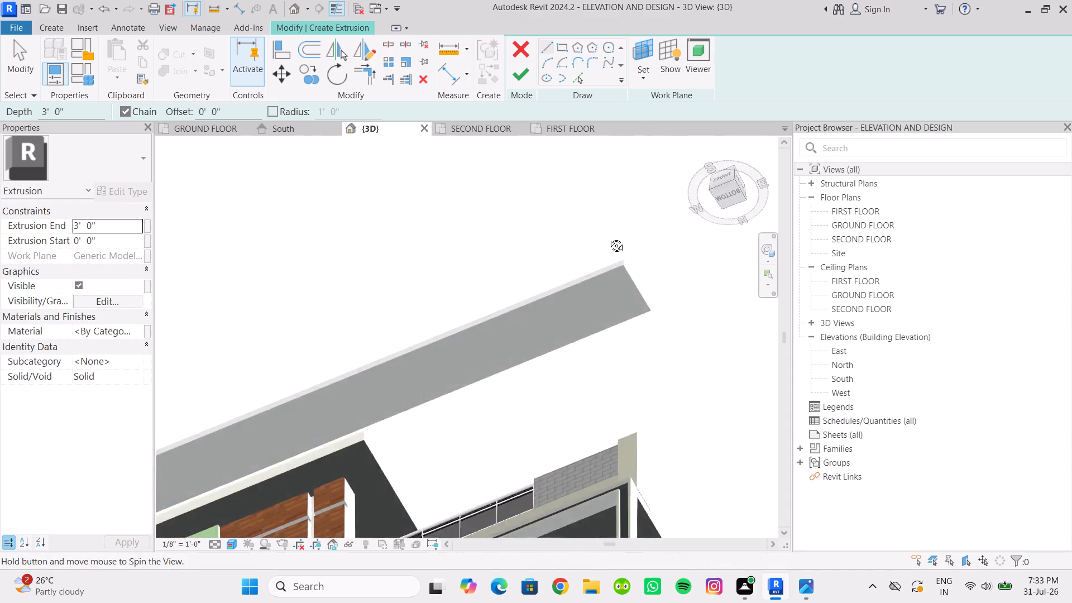
middle_click_drag(608, 237, 659, 185, "shift")
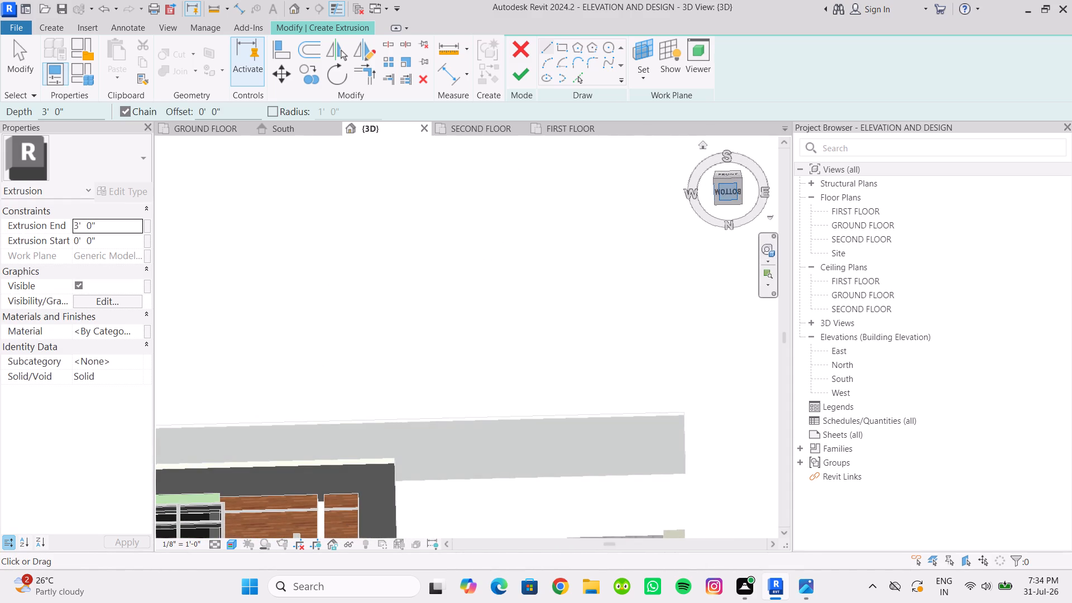
scroll(687, 411, "up", 3)
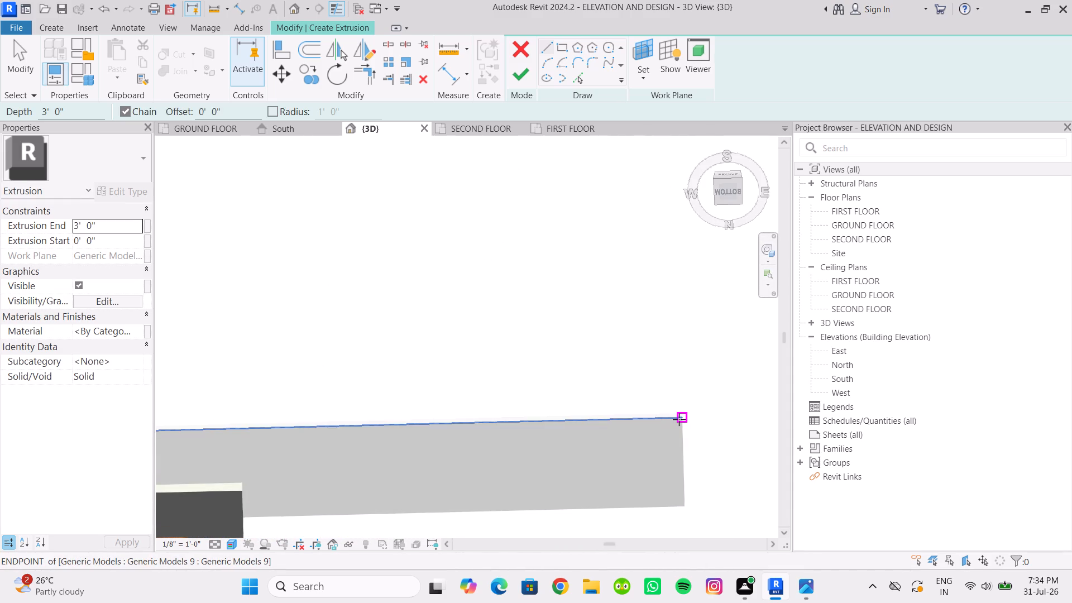
left_click(679, 419)
scroll(672, 470, "down", 3)
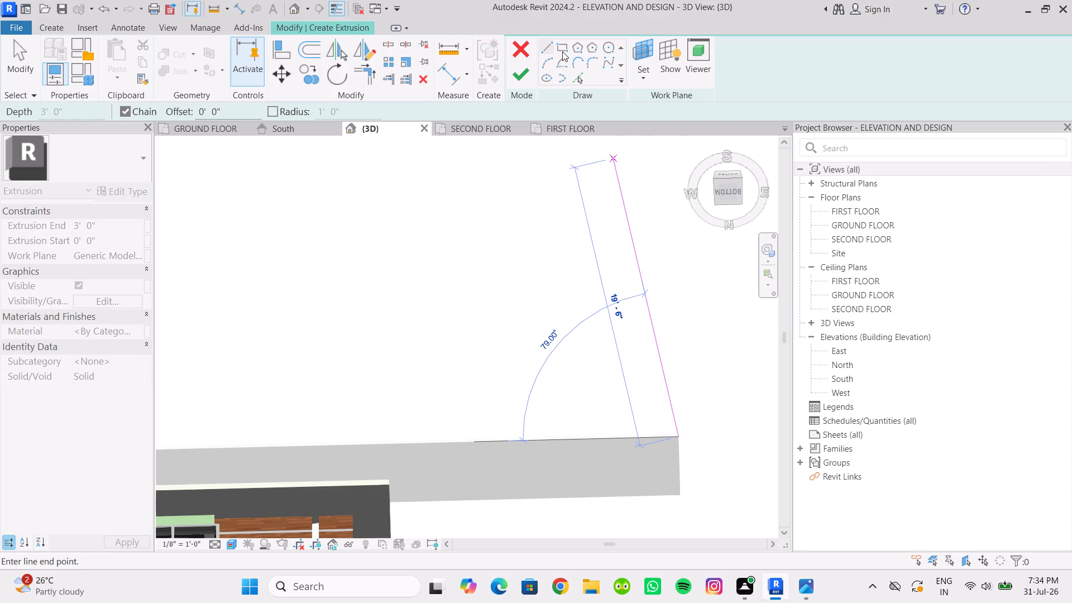
left_click(562, 51)
left_click(679, 439)
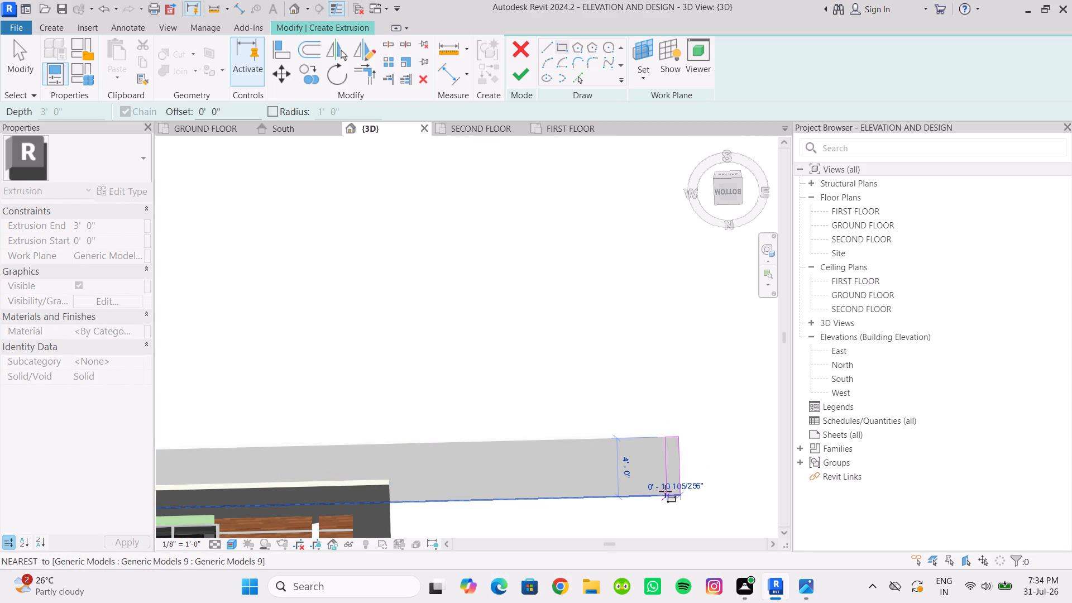
left_click(665, 491)
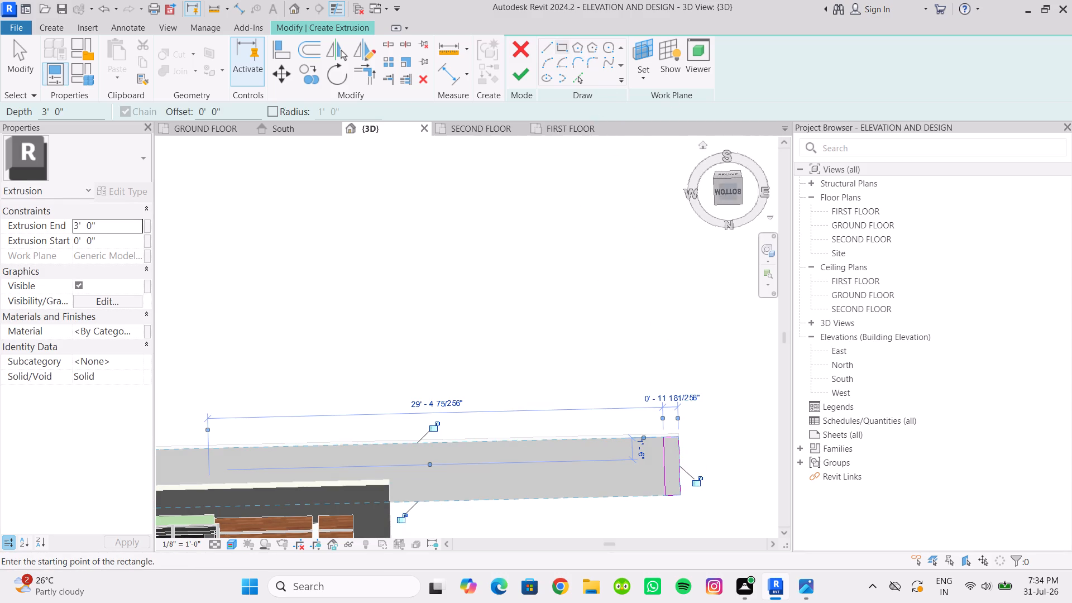
left_click(523, 79)
Stretch the new post's lower end to the top of the lower wing's parapet, about 16'-6" below the beam.
scroll(554, 256, "down", 3)
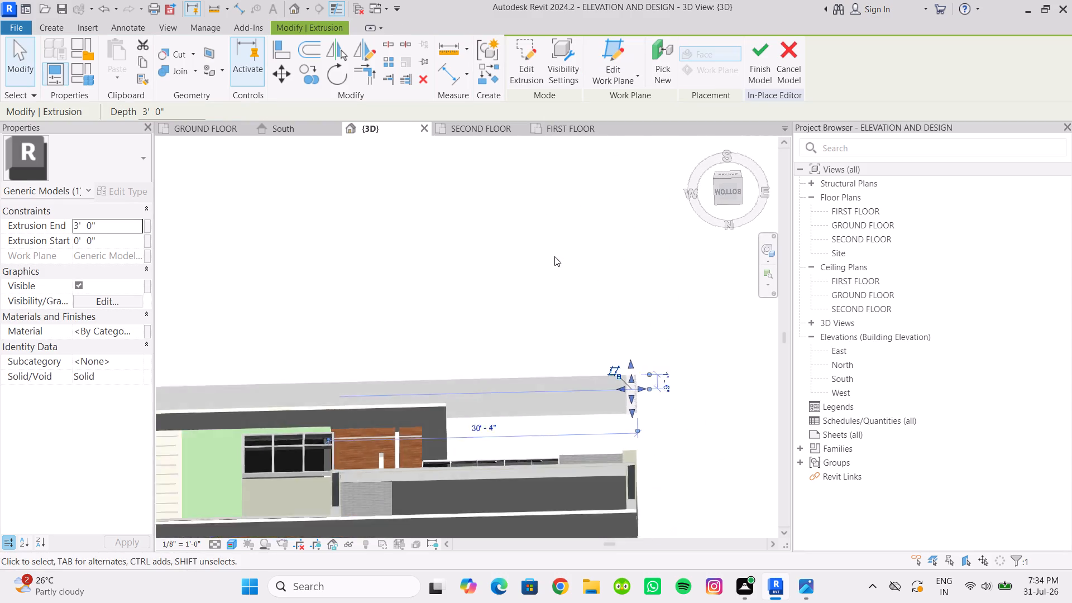
middle_click_drag(553, 255, 561, 494, "shift")
scroll(609, 419, "down", 3)
middle_click_drag(609, 422, 606, 453)
middle_click_drag(600, 451, 595, 530, "shift")
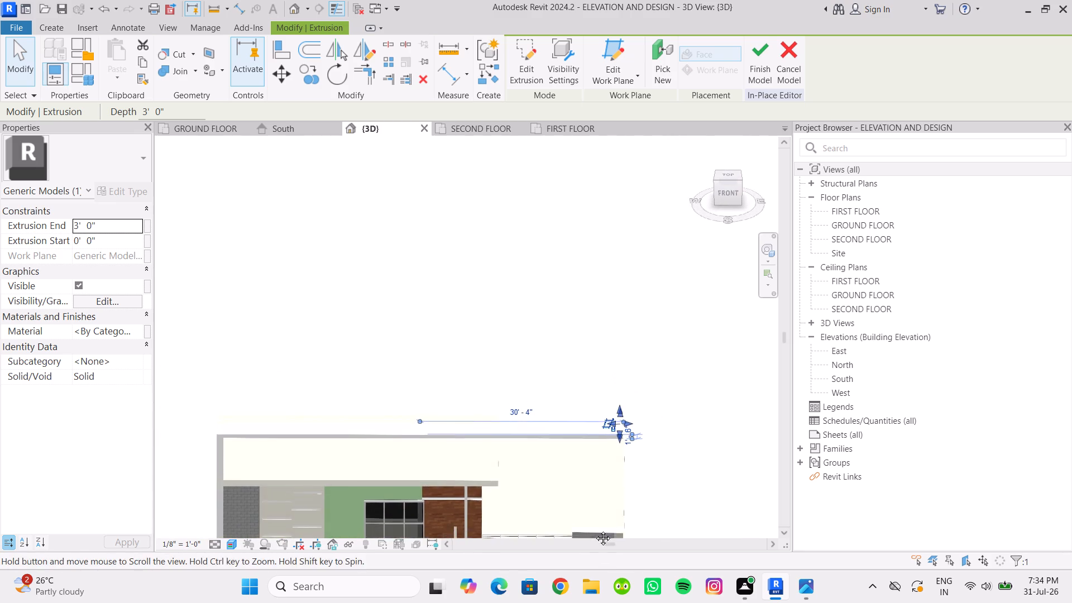
middle_click_drag(595, 530, 595, 526, "shift")
scroll(606, 448, "up", 5)
scroll(617, 393, "up", 5)
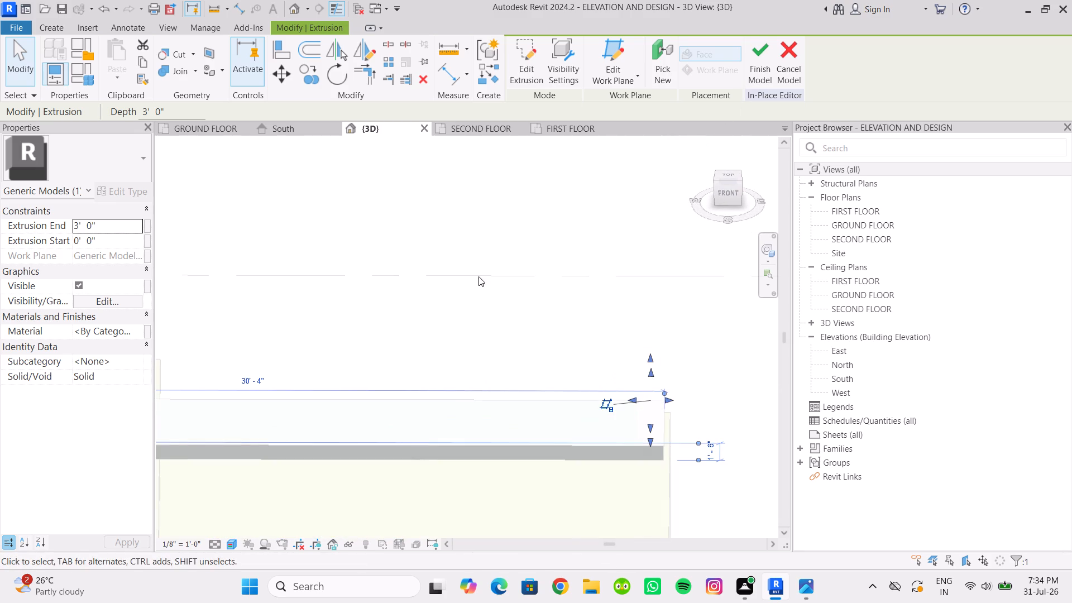
scroll(484, 273, "down", 2)
middle_click_drag(478, 296, 480, 271, "shift")
left_click(726, 190)
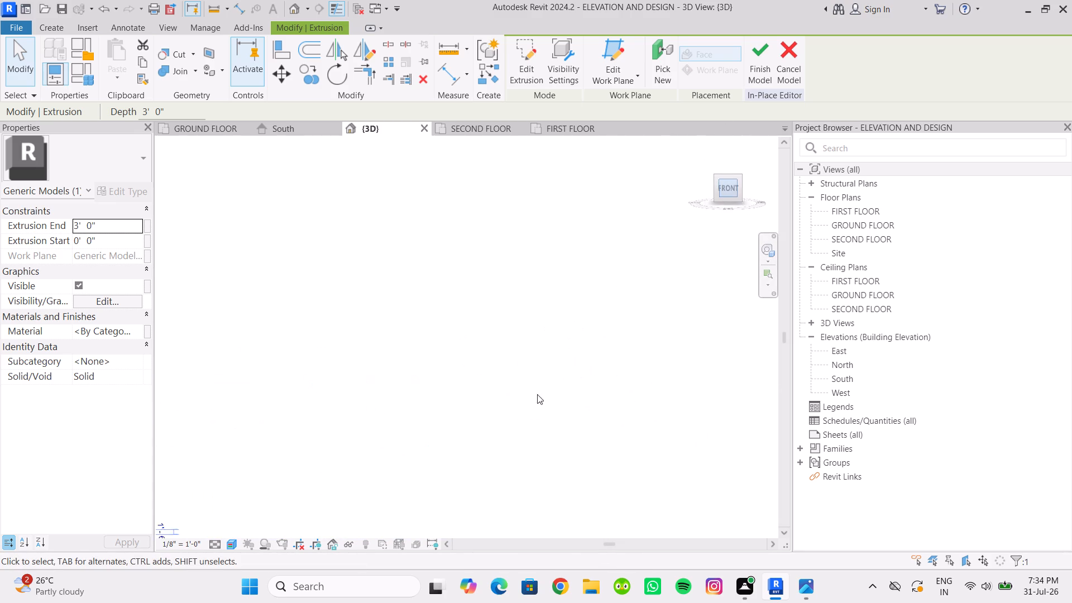
scroll(440, 388, "down", 15)
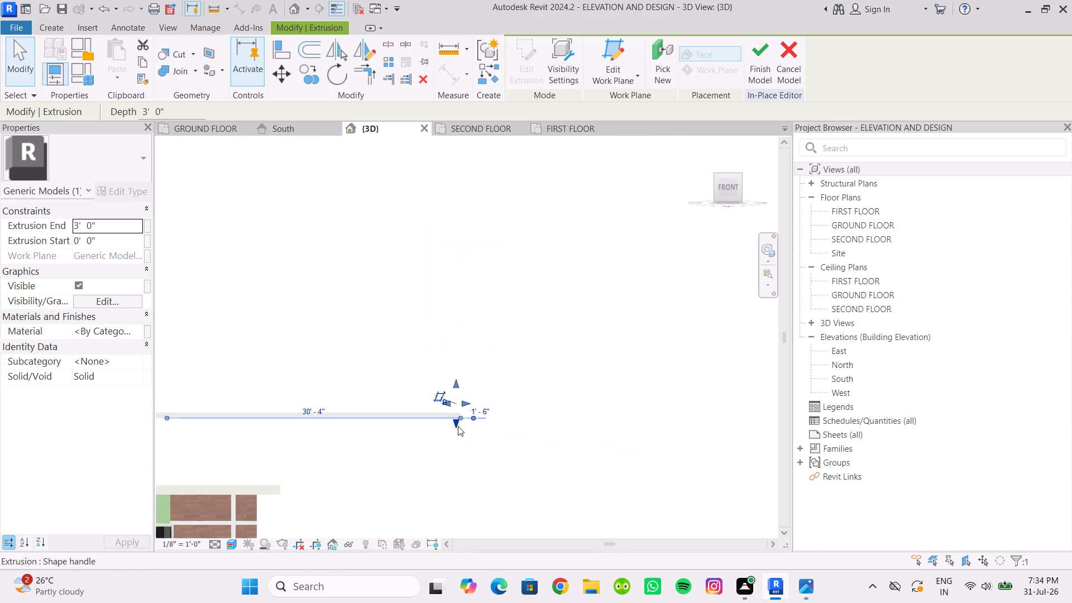
middle_click_drag(458, 425, 448, 337)
left_click_drag(446, 338, 453, 469)
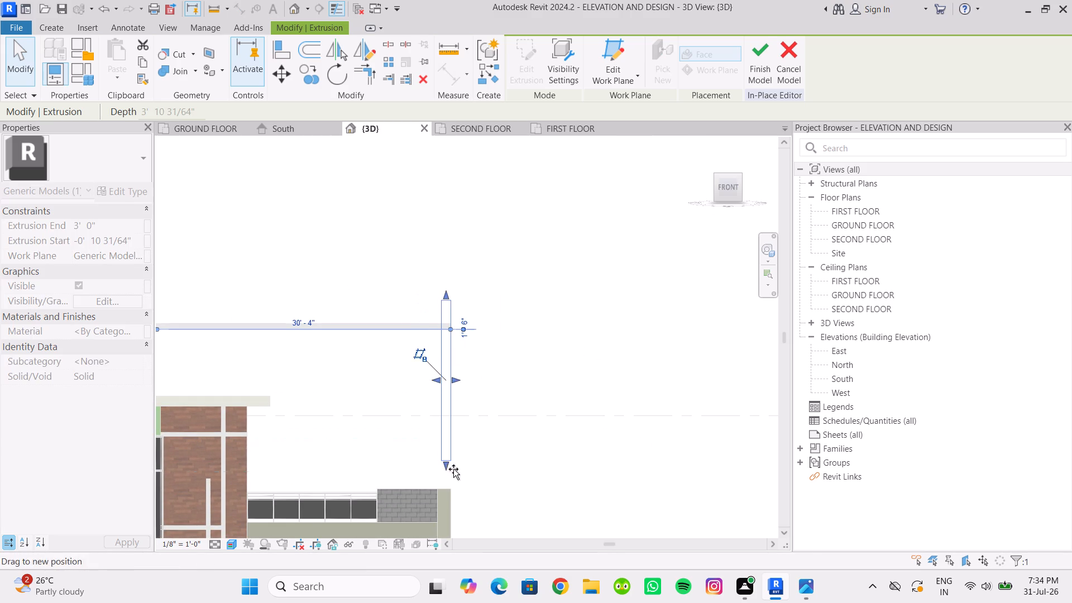
left_click_drag(453, 469, 451, 489)
left_click(504, 454)
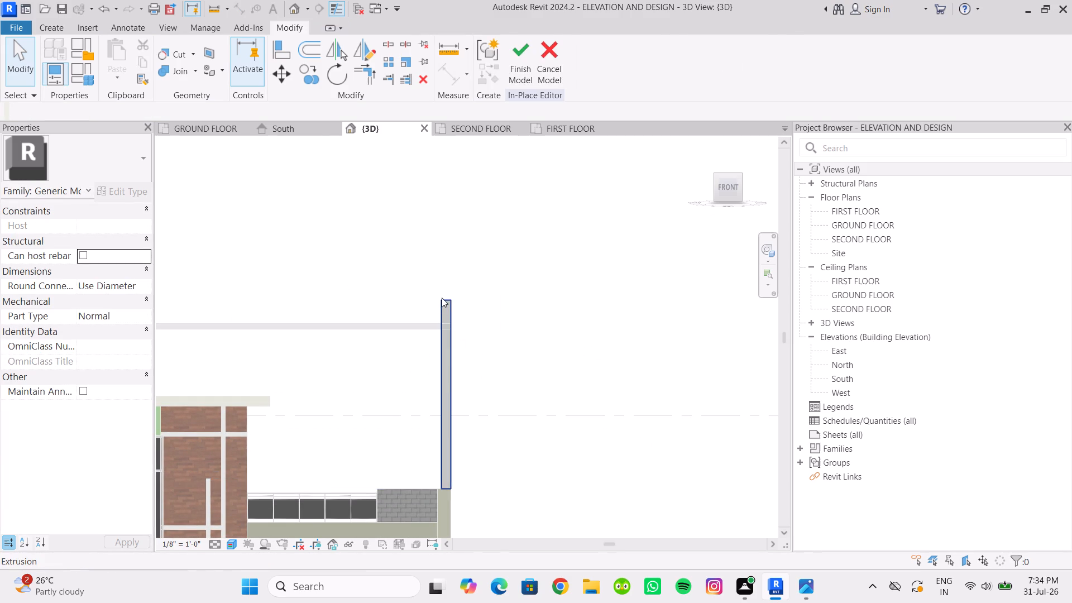
Lower the new post's upper end to the underside of the top beam and finish the in-place model.
left_click(442, 298)
scroll(447, 305, "up", 4)
left_click_drag(443, 290, 449, 336)
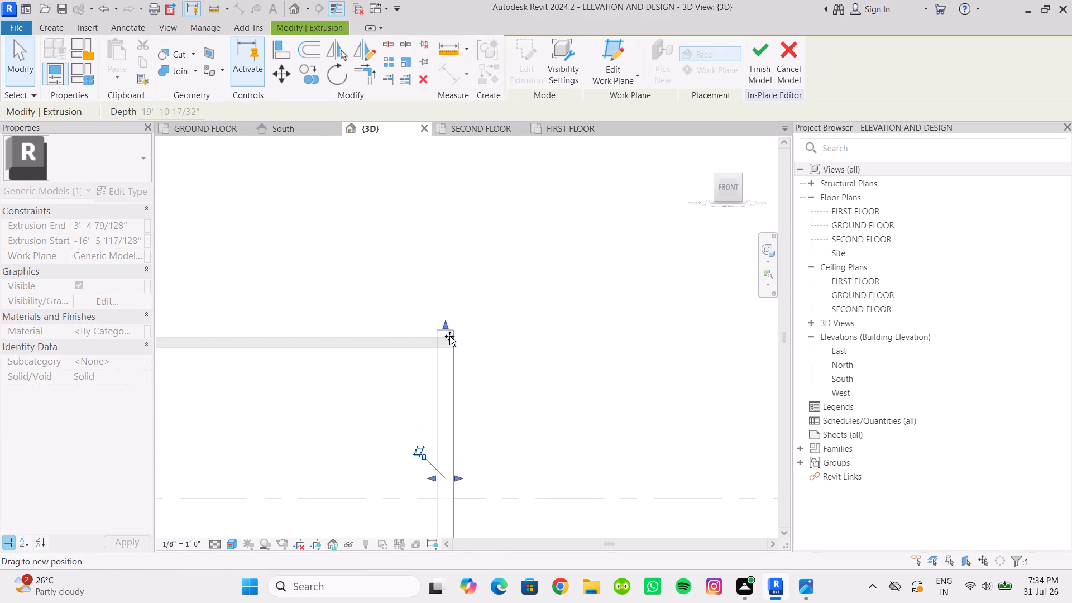
left_click_drag(449, 336, 448, 349)
left_click(510, 349)
scroll(511, 354, "down", 8)
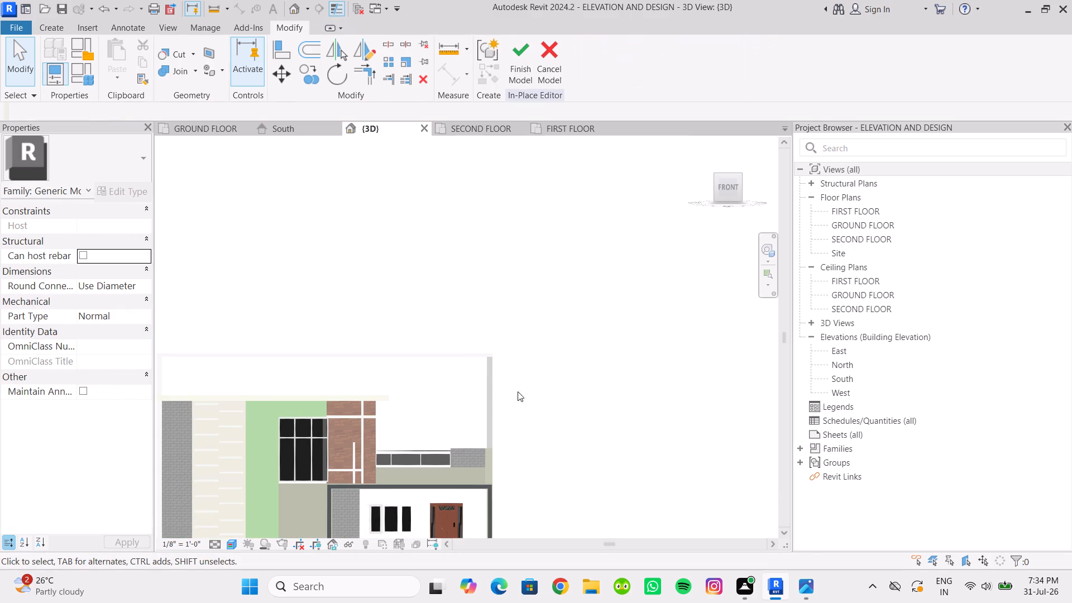
left_click(530, 417)
scroll(540, 383, "down", 4)
scroll(381, 386, "up", 4)
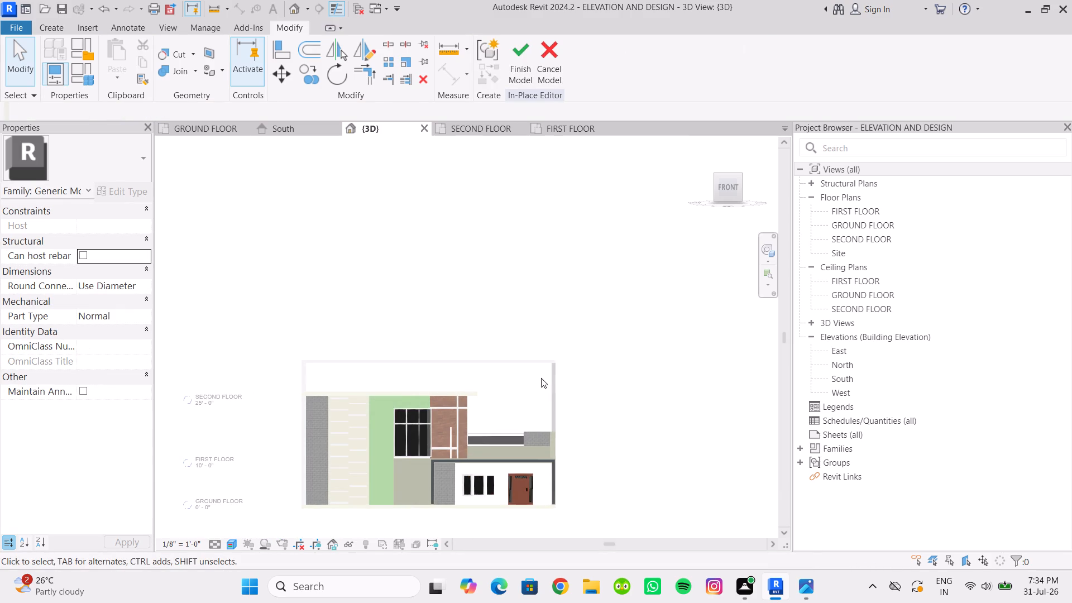
scroll(564, 386, "up", 1)
middle_click_drag(566, 385, 484, 359)
scroll(547, 375, "up", 1)
left_click(633, 388)
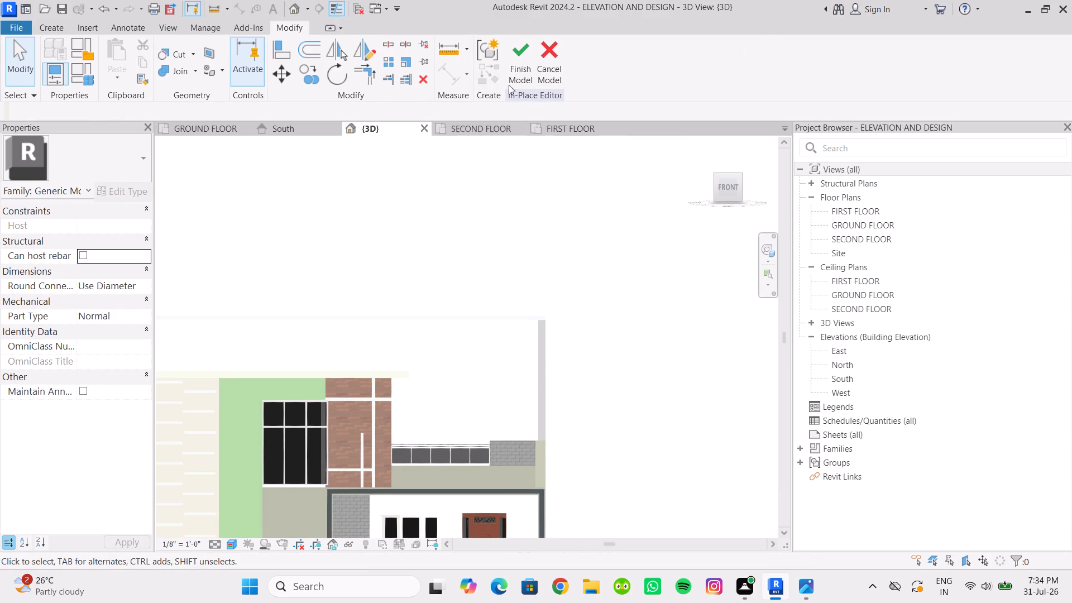
left_click(513, 63)
Open the in-place model containing the top beam and the short roof post for editing.
scroll(602, 319, "down", 6)
scroll(602, 370, "up", 4)
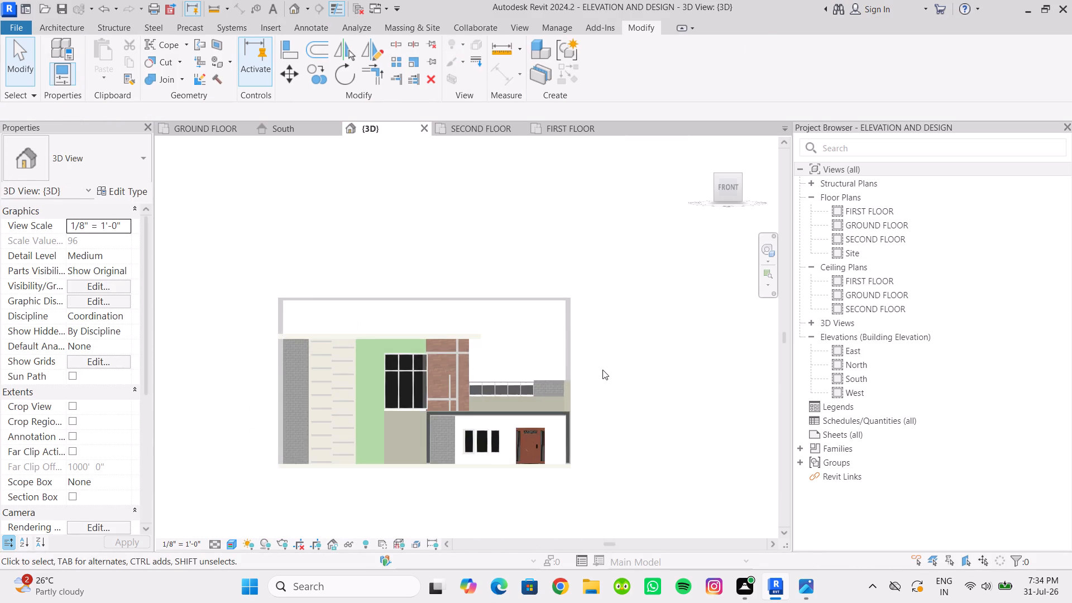
middle_click_drag(602, 370, 630, 400)
scroll(625, 411, "up", 2)
middle_click_drag(626, 411, 671, 415)
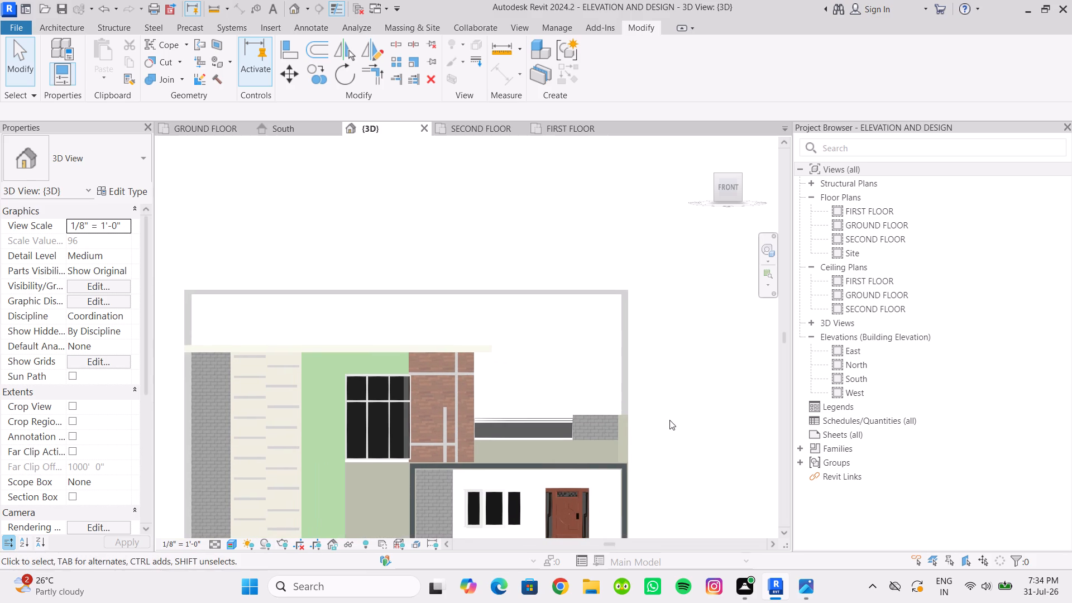
middle_click_drag(669, 419, 691, 422)
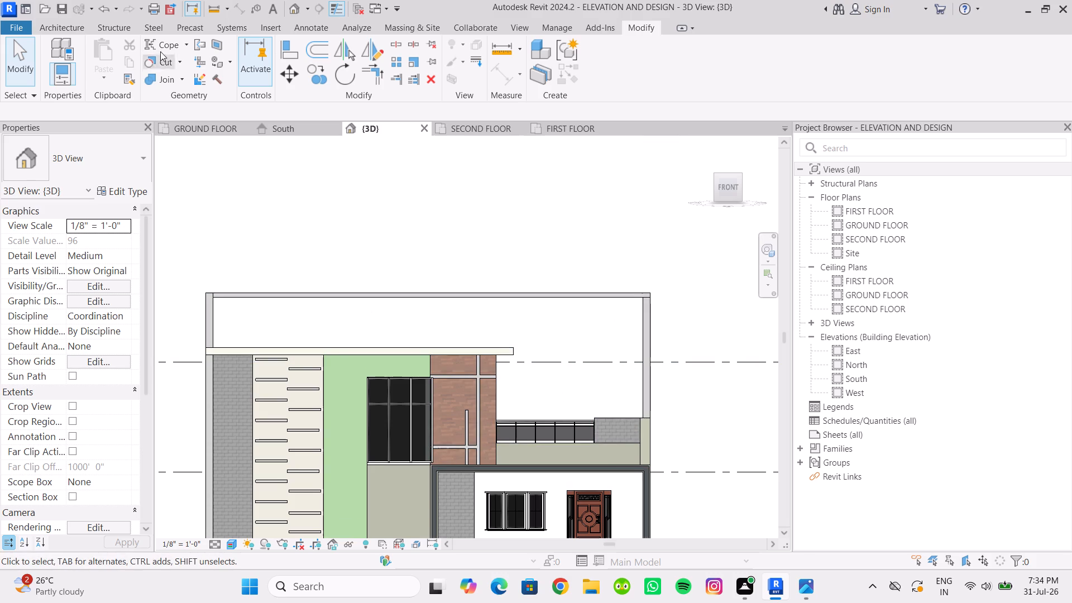
scroll(248, 314, "up", 1)
left_click(260, 298)
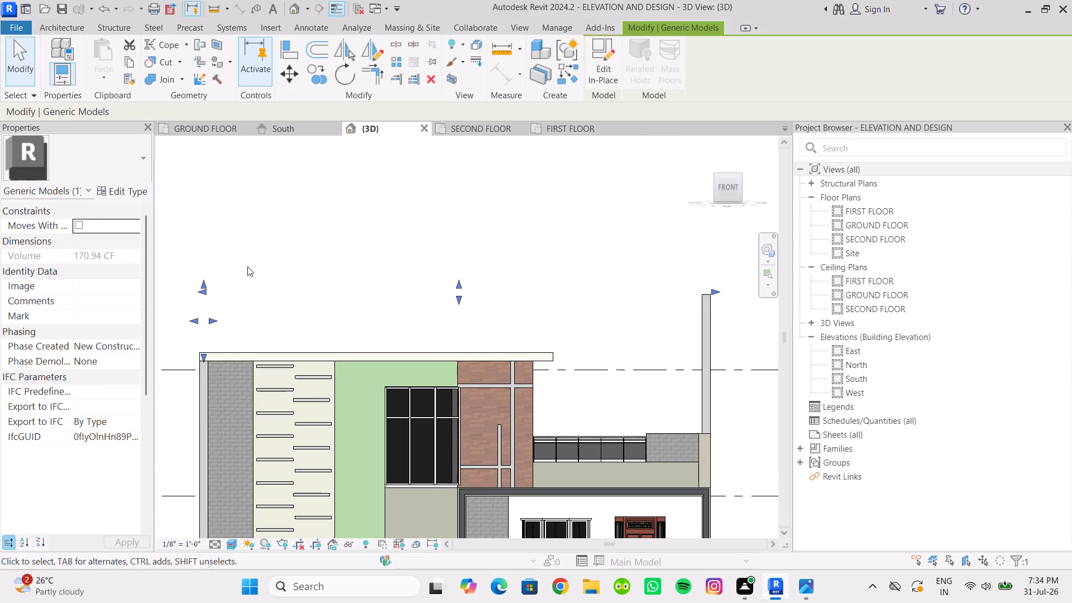
left_click(248, 295)
left_click(298, 294)
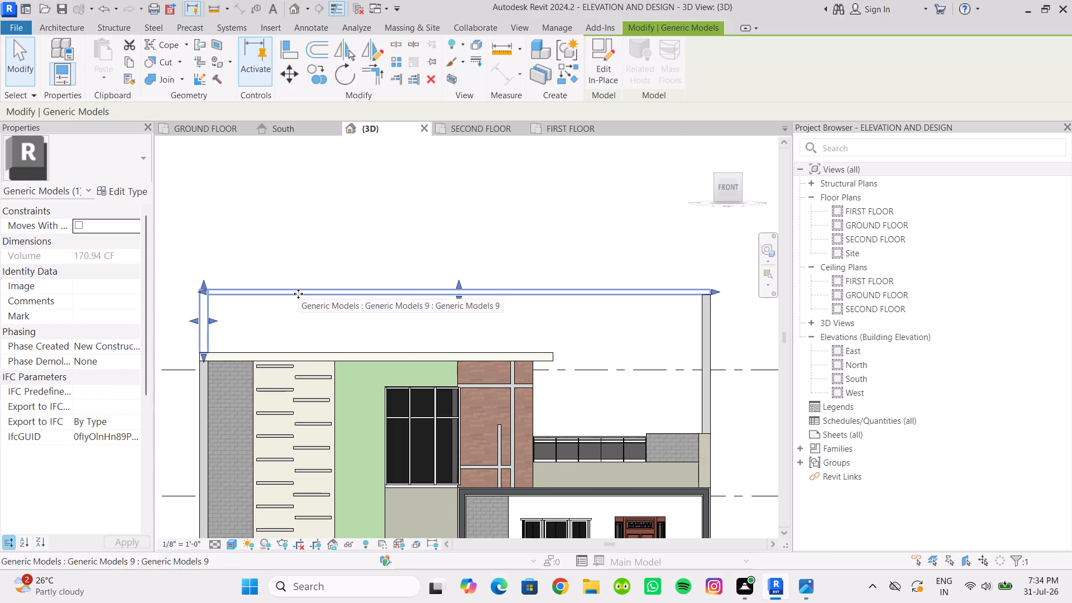
left_click(298, 294)
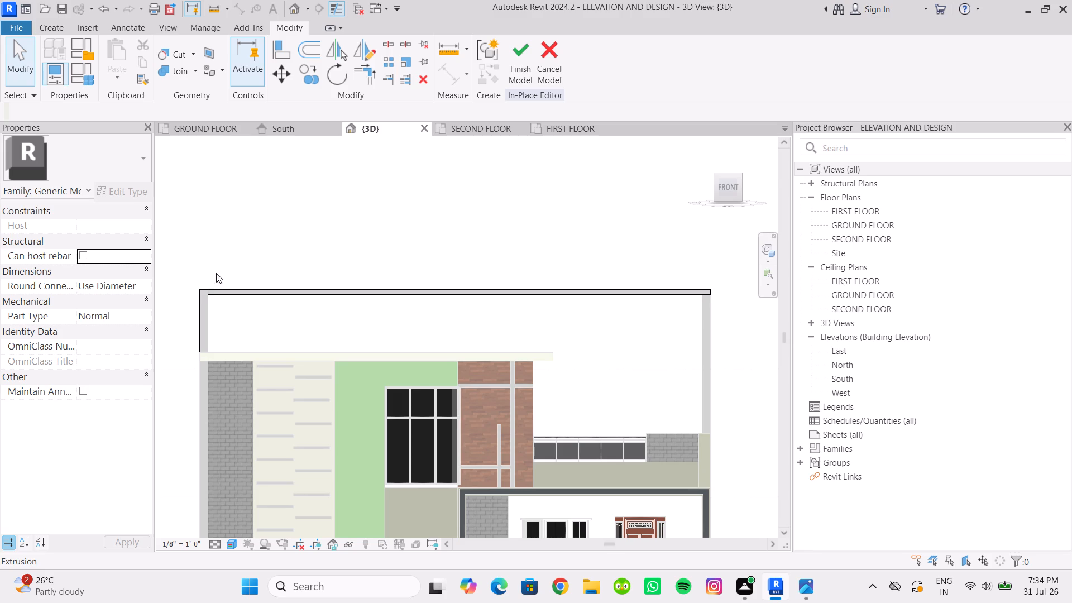
Copy the top beam 3'-9" down, to the midpoint of the short roof post's inner edge.
left_click(328, 297)
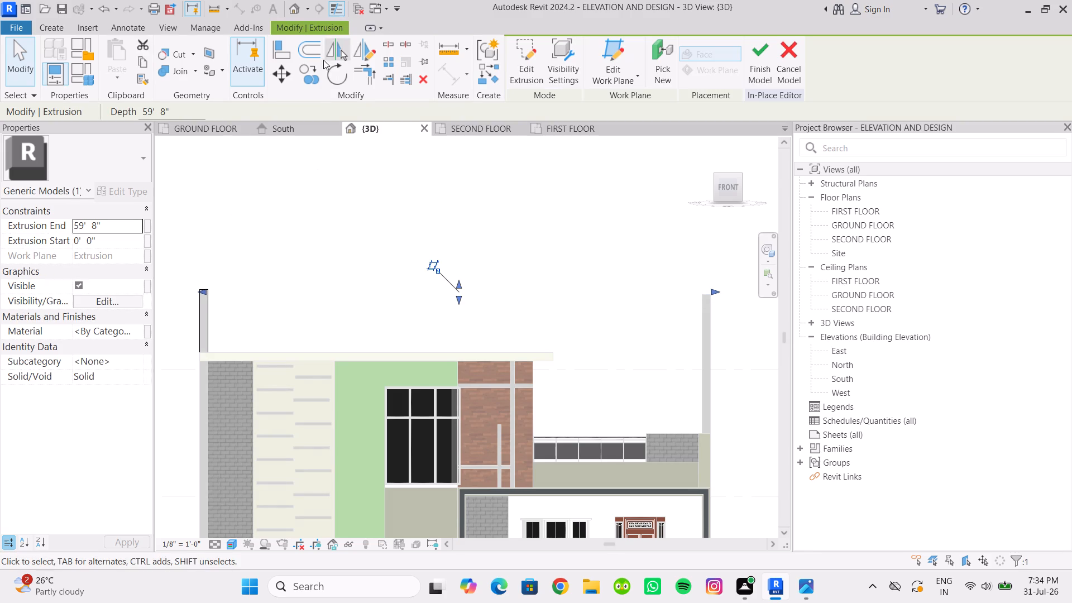
left_click(304, 70)
scroll(207, 305, "up", 8)
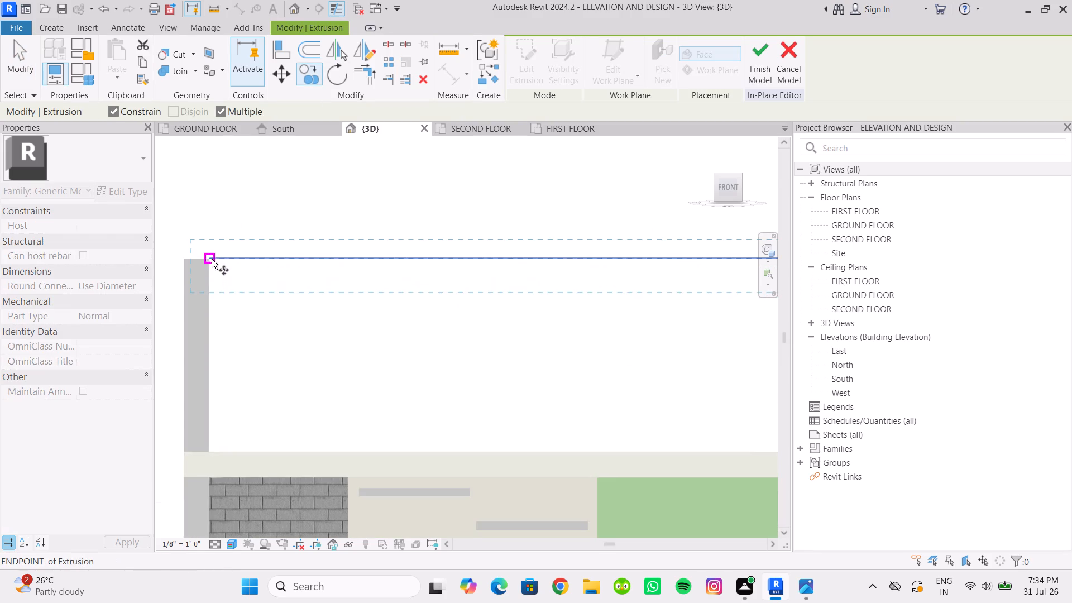
left_click(211, 254)
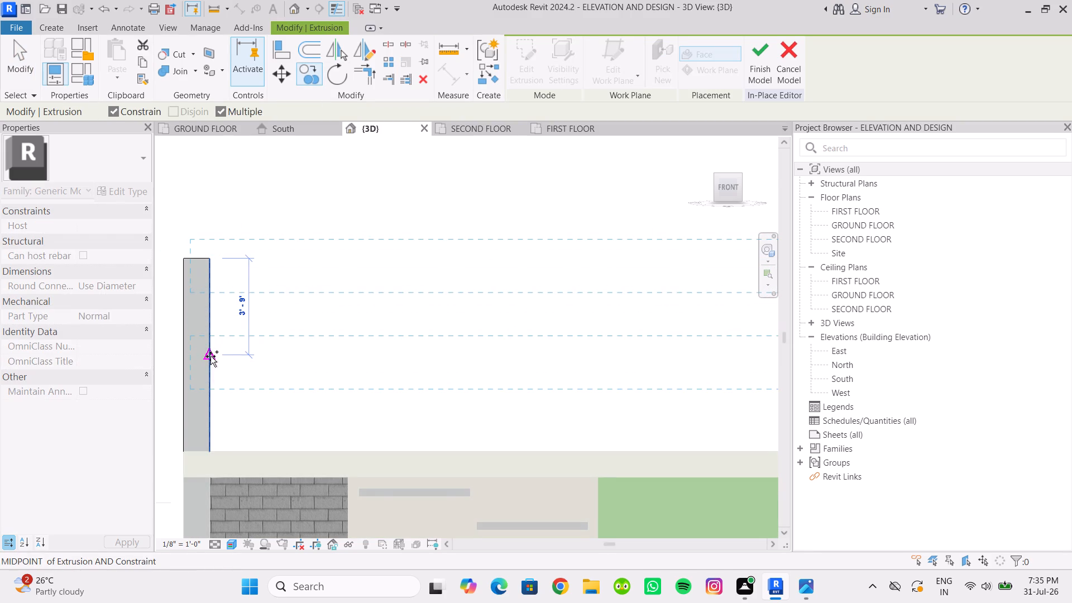
left_click(210, 356)
scroll(264, 353, "down", 10)
scroll(425, 254, "down", 3)
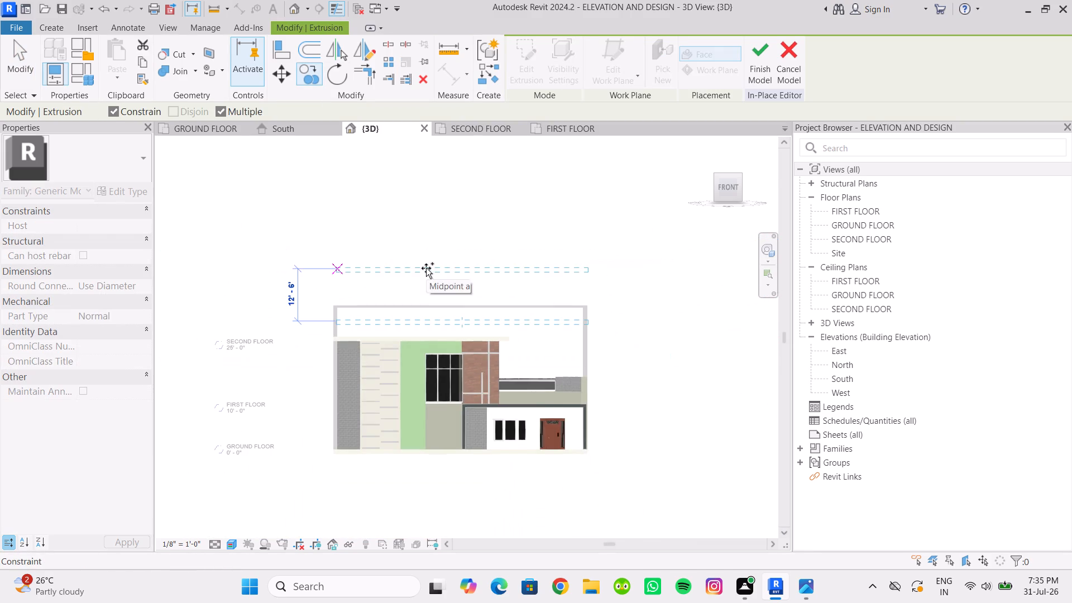
key("Escape")
Shorten the free end of the copied beam to meet the inner face of the tall post above the lower wing.
scroll(579, 296, "up", 5)
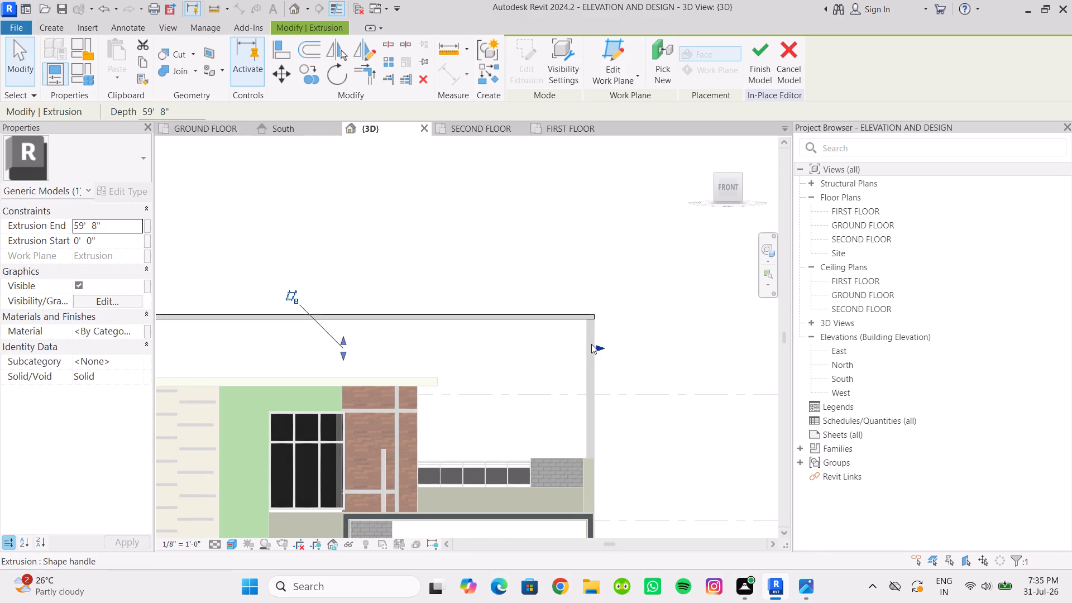
left_click_drag(598, 345, 582, 352)
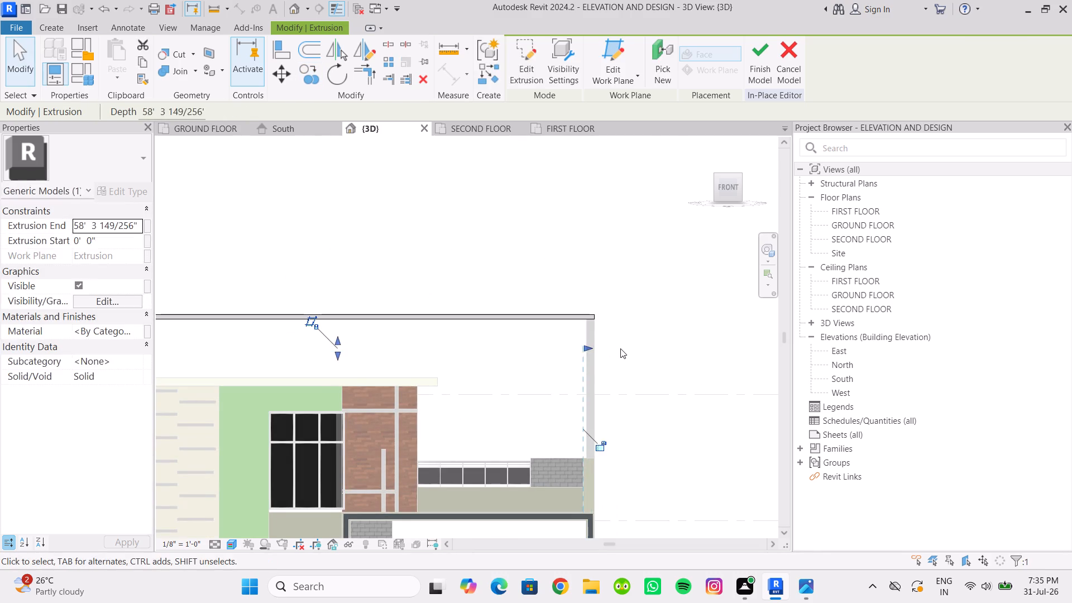
left_click(621, 348)
scroll(603, 360, "up", 4)
left_click(554, 342)
scroll(571, 343, "up", 3)
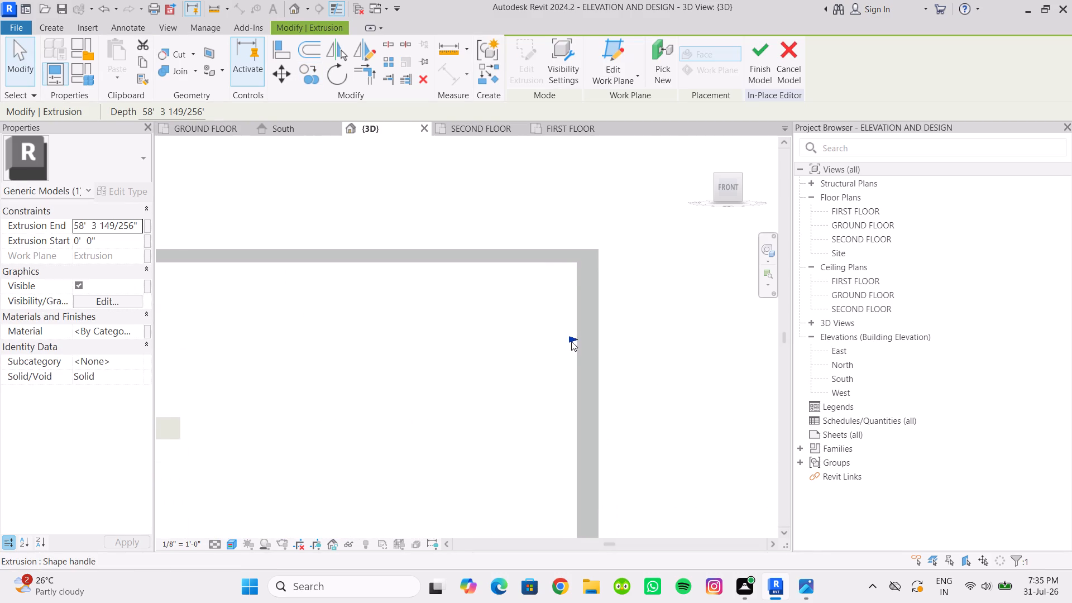
left_click_drag(571, 337, 578, 341)
left_click(647, 338)
scroll(648, 337, "down", 12)
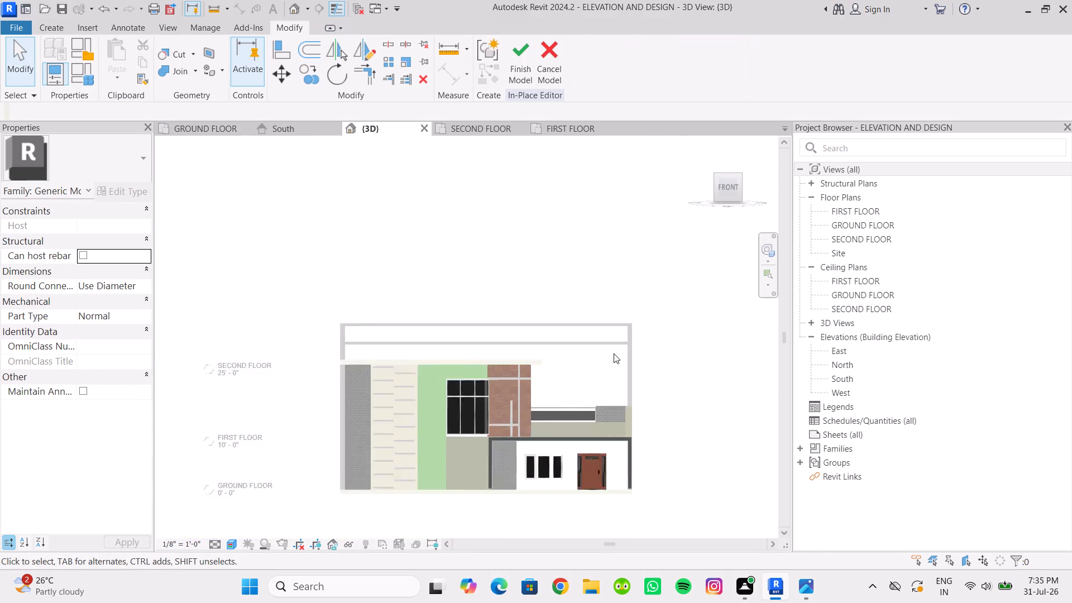
scroll(614, 353, "down", 3)
scroll(584, 360, "up", 3)
left_click_drag(580, 358, 542, 354)
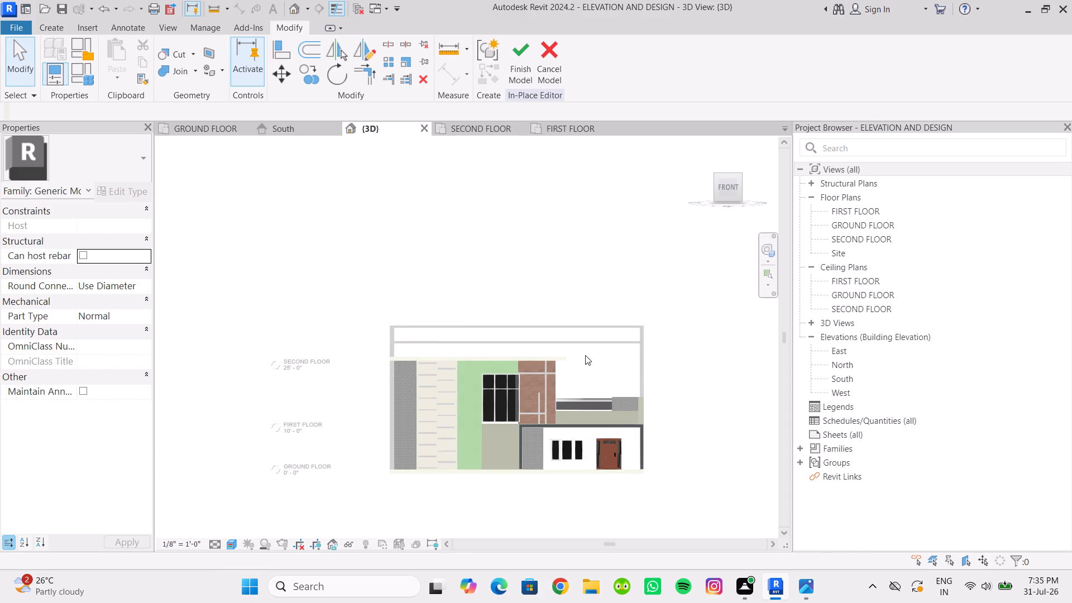
Finish the in-place model containing the two long beams and the short roof post.
key("Escape")
scroll(584, 294, "down", 2)
middle_click_drag(584, 294, 528, 290)
scroll(536, 312, "up", 6)
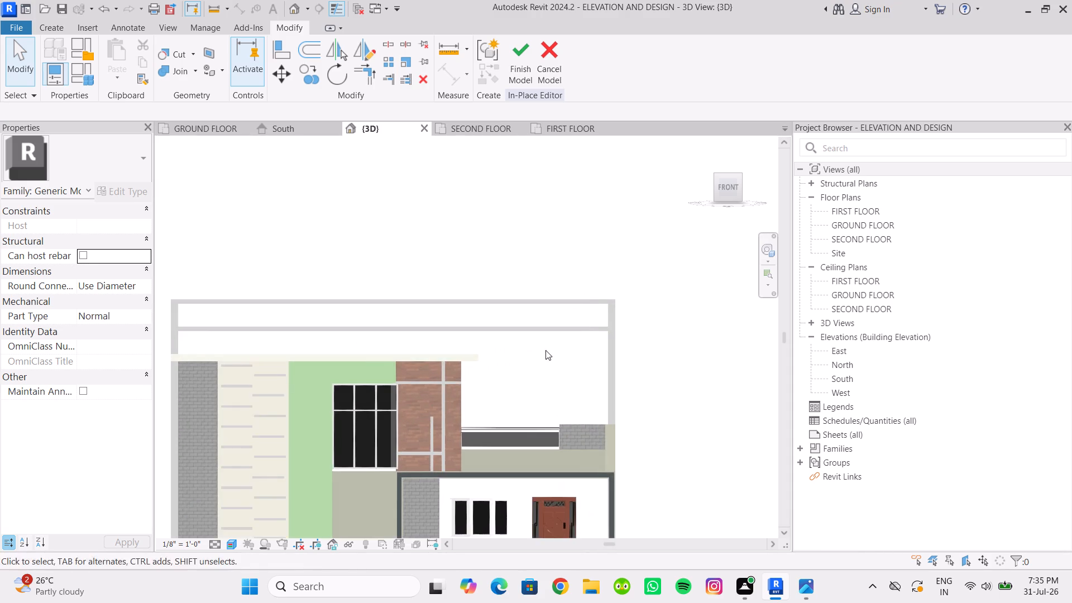
middle_click_drag(538, 349, 481, 324)
scroll(543, 360, "up", 3)
scroll(523, 344, "down", 2)
scroll(545, 328, "up", 4)
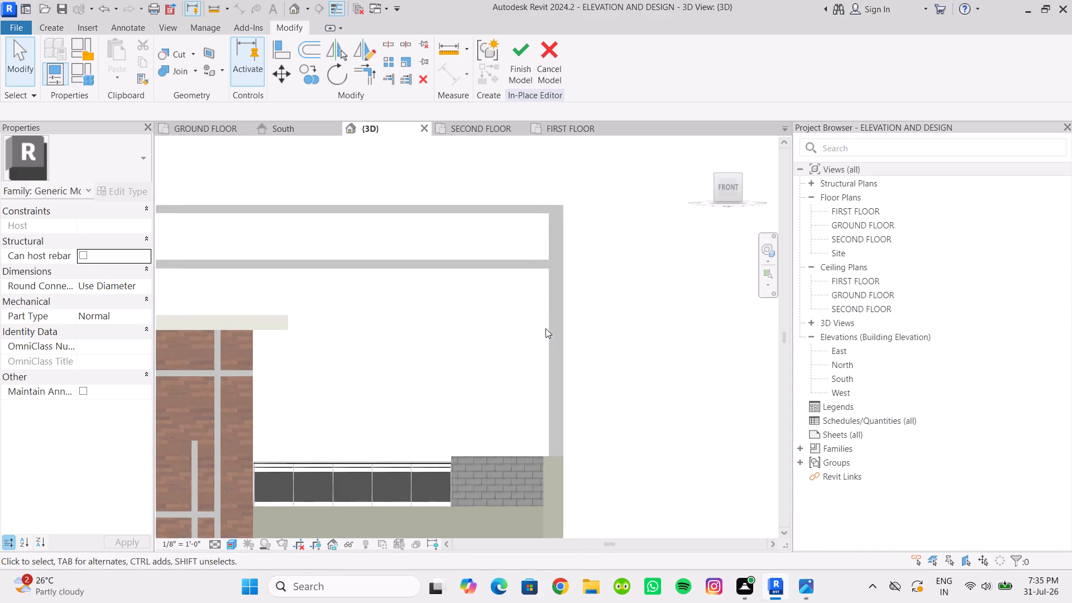
scroll(525, 350, "down", 2)
left_click(515, 75)
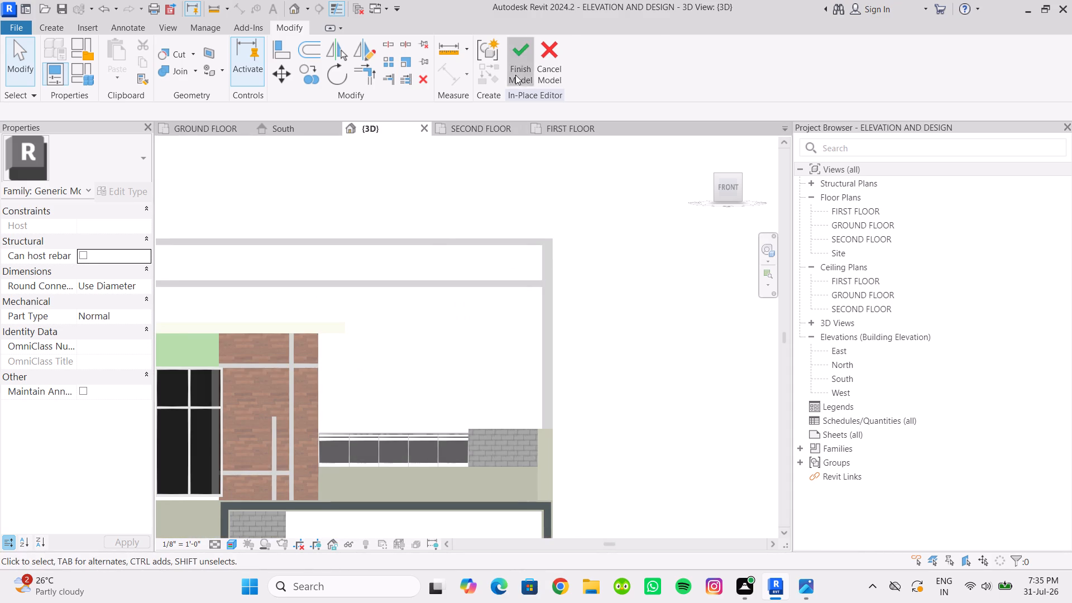
Examine the frame above the roofs from the front and both sides, checking how the beams align with the posts.
scroll(567, 361, "down", 7)
middle_click_drag(470, 362, 454, 347)
scroll(454, 336, "up", 1)
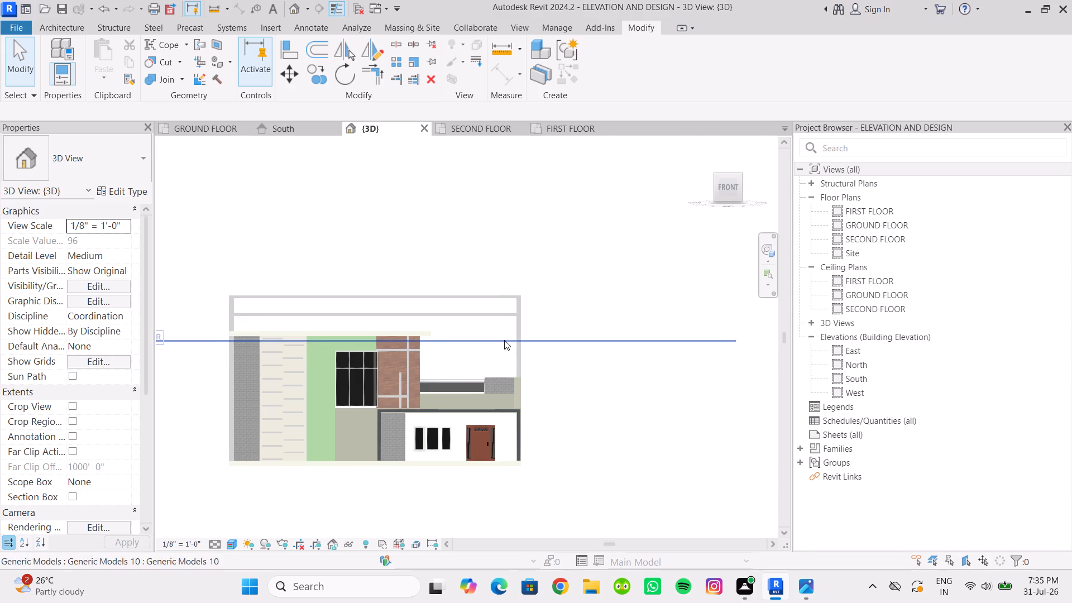
scroll(499, 340, "up", 4)
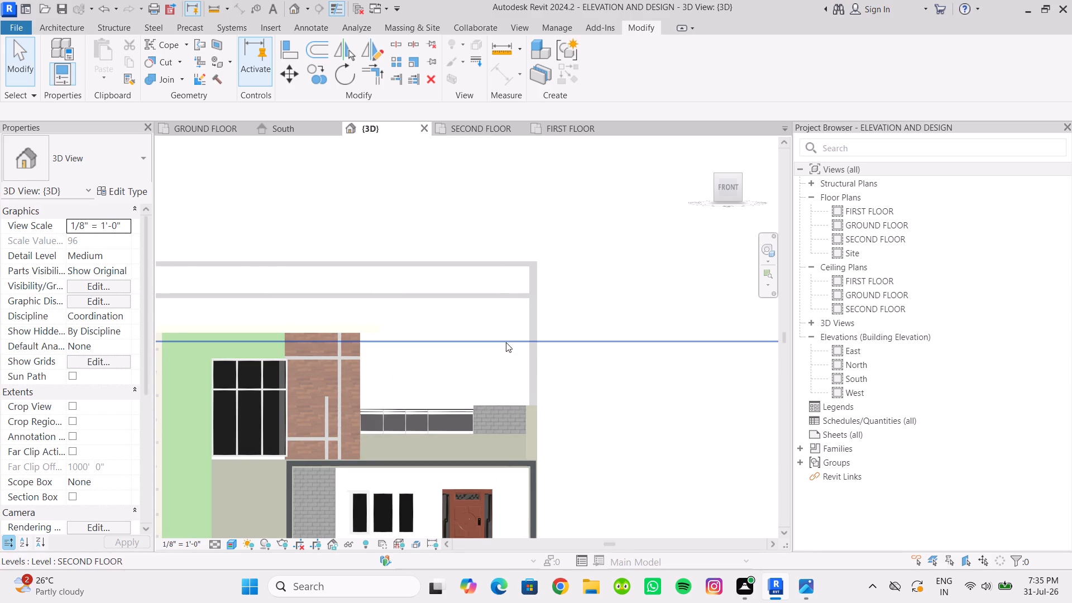
scroll(501, 351, "down", 1)
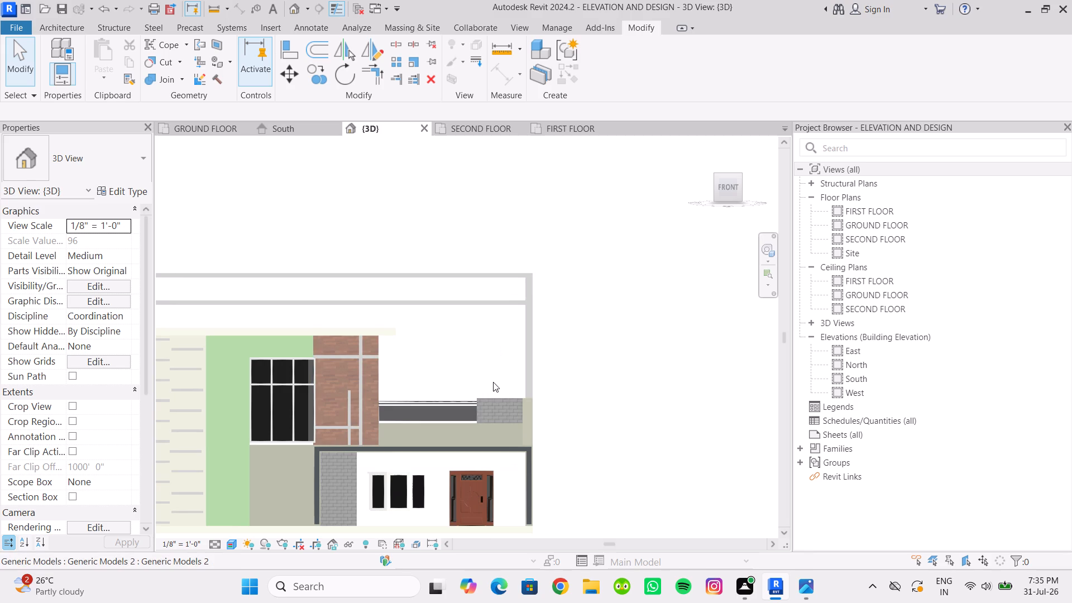
scroll(495, 366, "down", 1)
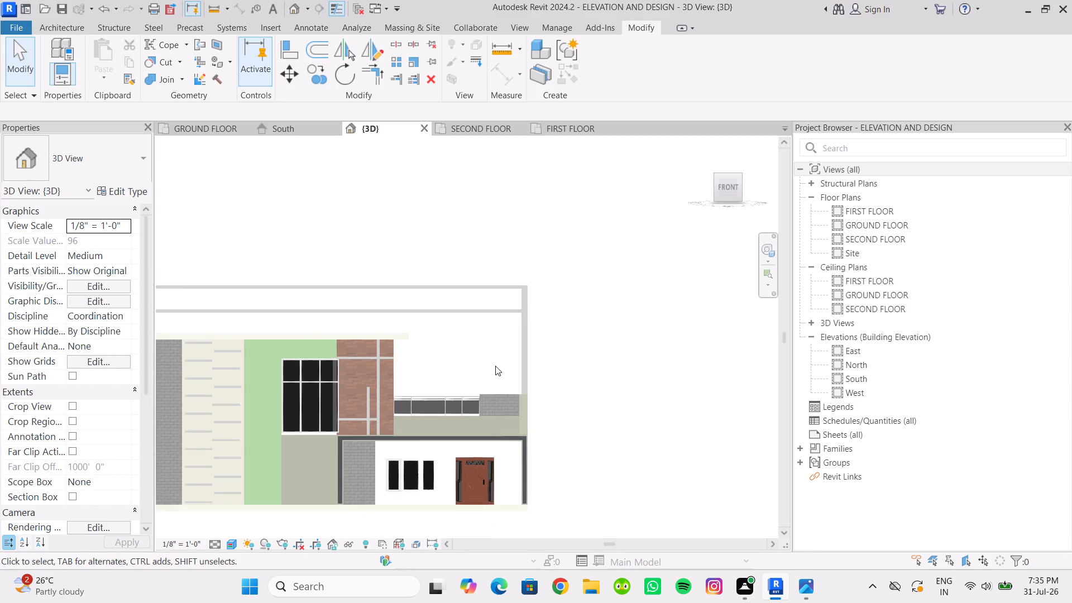
scroll(470, 351, "down", 1)
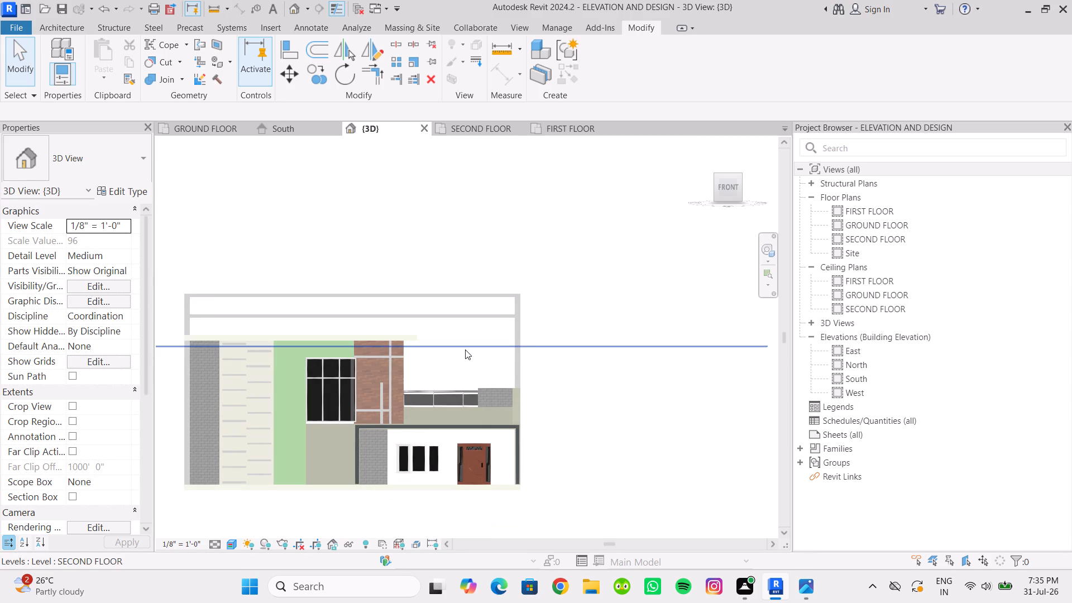
scroll(467, 350, "up", 2)
scroll(467, 350, "down", 3)
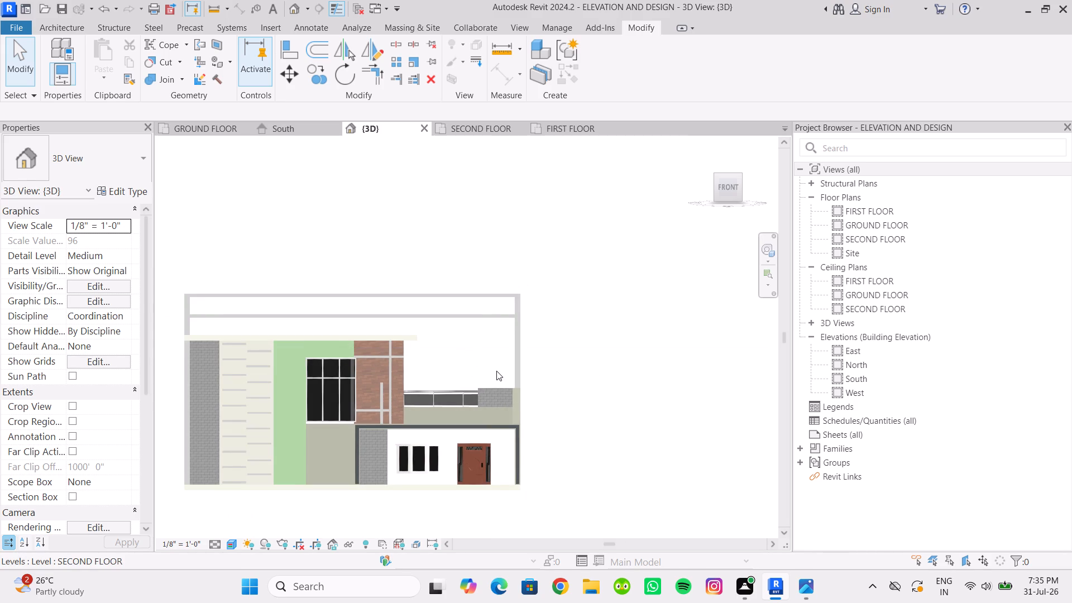
scroll(397, 334, "up", 3)
middle_click_drag(404, 339, 320, 432, "shift")
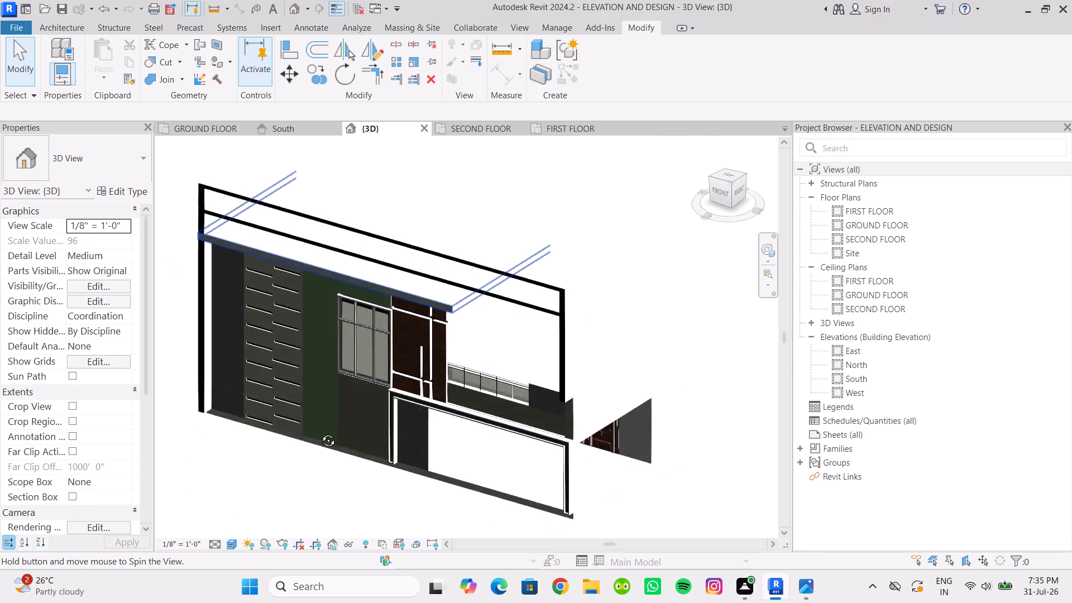
middle_click_drag(320, 432, 314, 350, "shift")
scroll(473, 376, "up", 2)
middle_click_drag(475, 376, 493, 379, "shift")
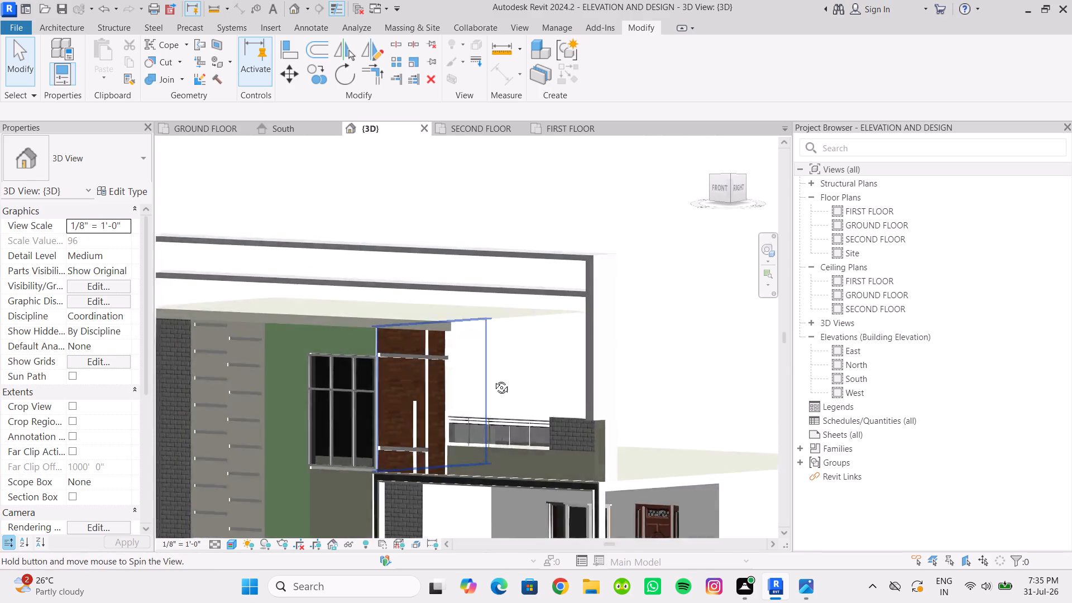
middle_click_drag(493, 379, 747, 395, "shift")
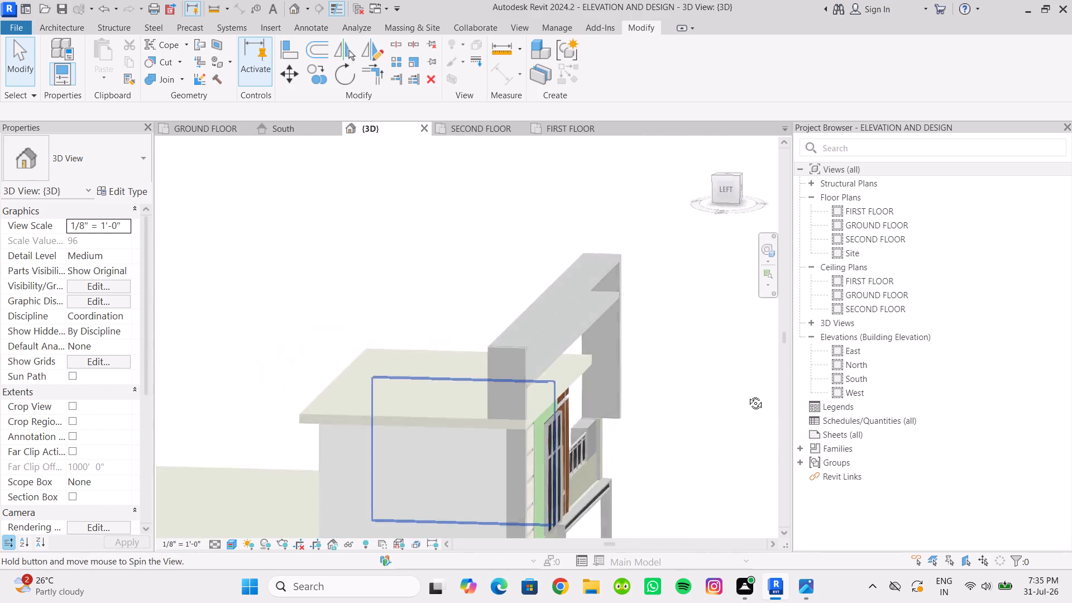
middle_click_drag(747, 395, 762, 393, "shift")
scroll(649, 405, "up", 1)
middle_click_drag(612, 412, 618, 412, "shift")
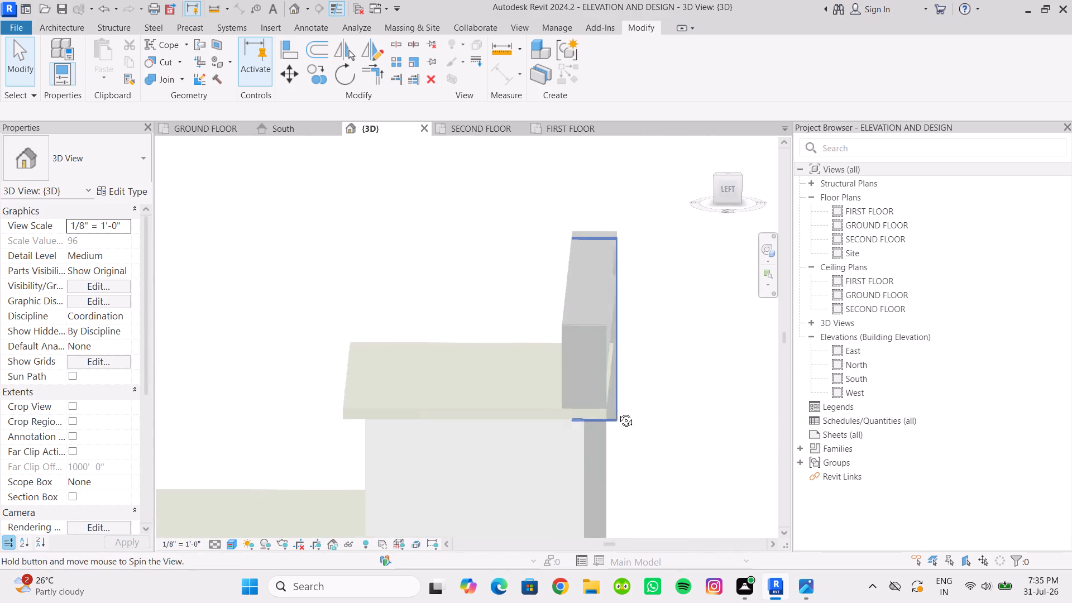
middle_click_drag(618, 412, 557, 405, "shift")
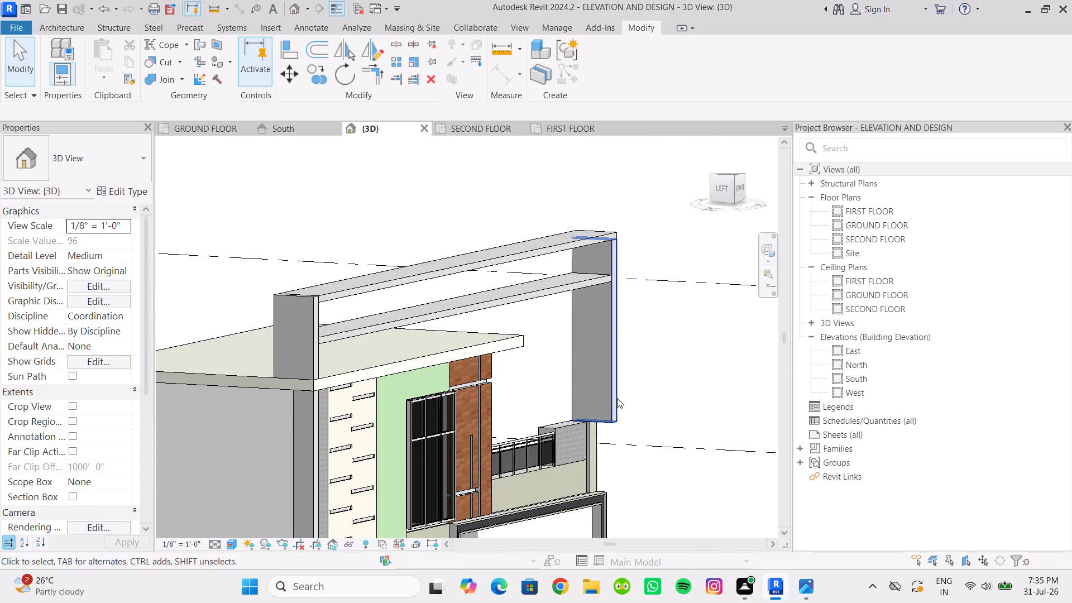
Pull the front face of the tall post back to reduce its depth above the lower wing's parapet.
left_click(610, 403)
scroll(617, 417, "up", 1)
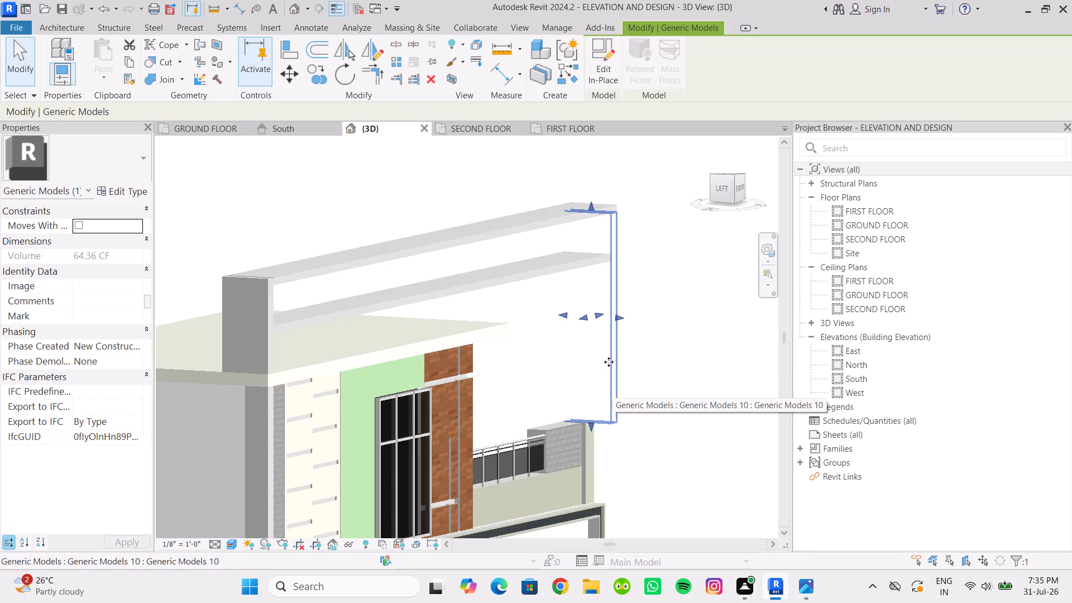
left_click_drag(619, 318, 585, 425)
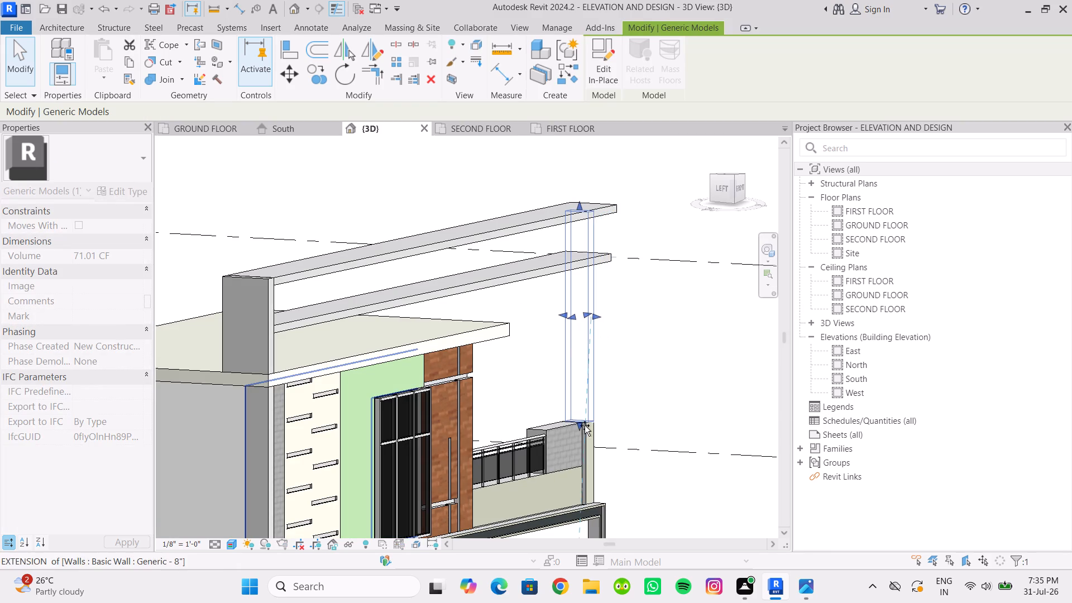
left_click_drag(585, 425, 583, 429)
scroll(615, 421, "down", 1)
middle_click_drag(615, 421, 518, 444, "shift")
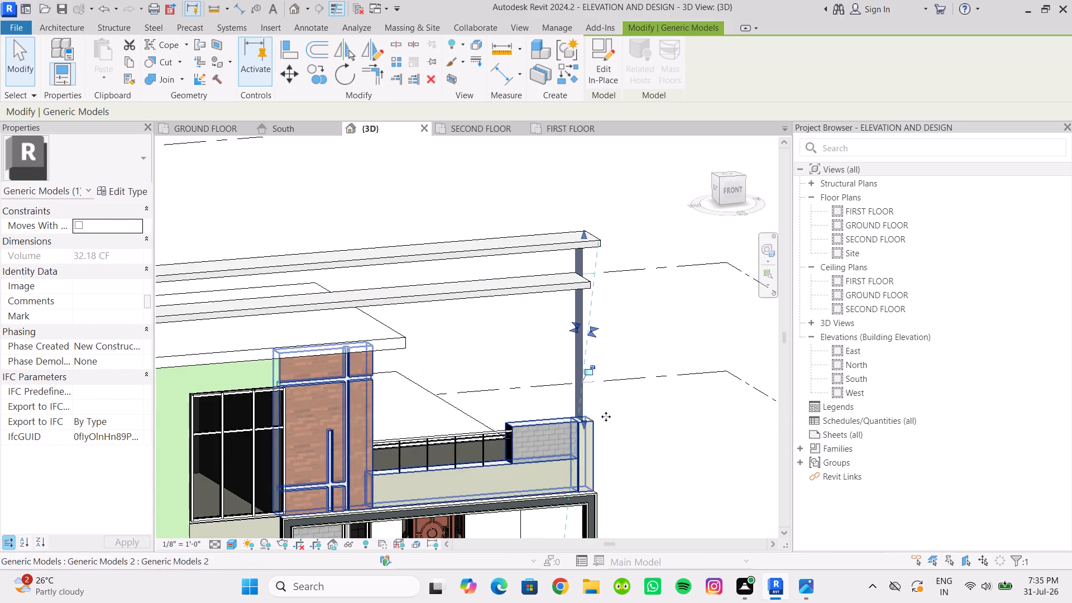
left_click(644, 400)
Delete the in-place model containing both beams and the short post, along with the separate tall post.
scroll(636, 399, "down", 5)
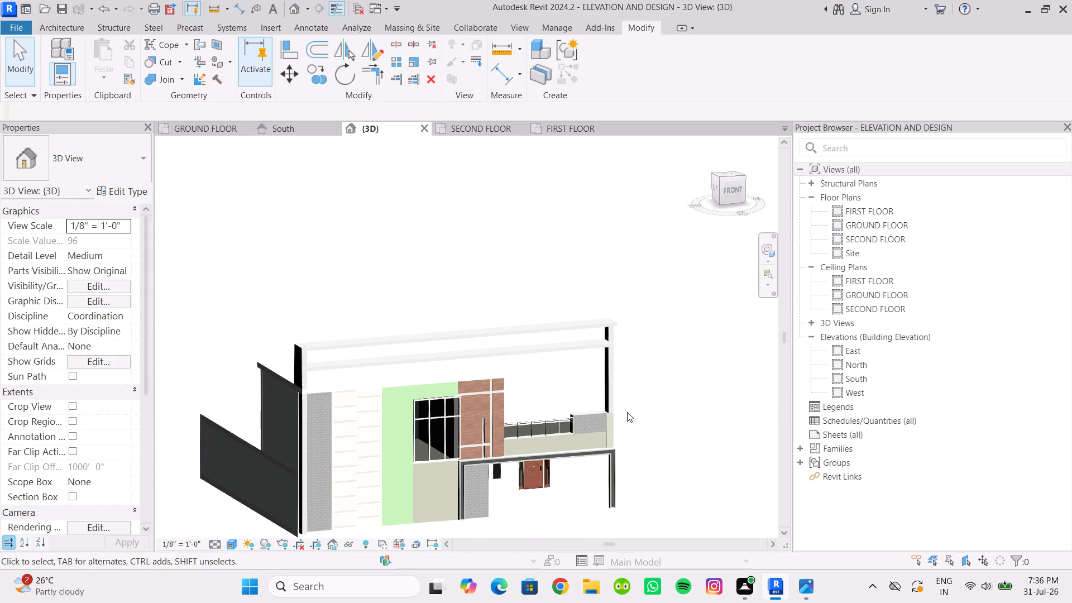
middle_click_drag(630, 427, 452, 482)
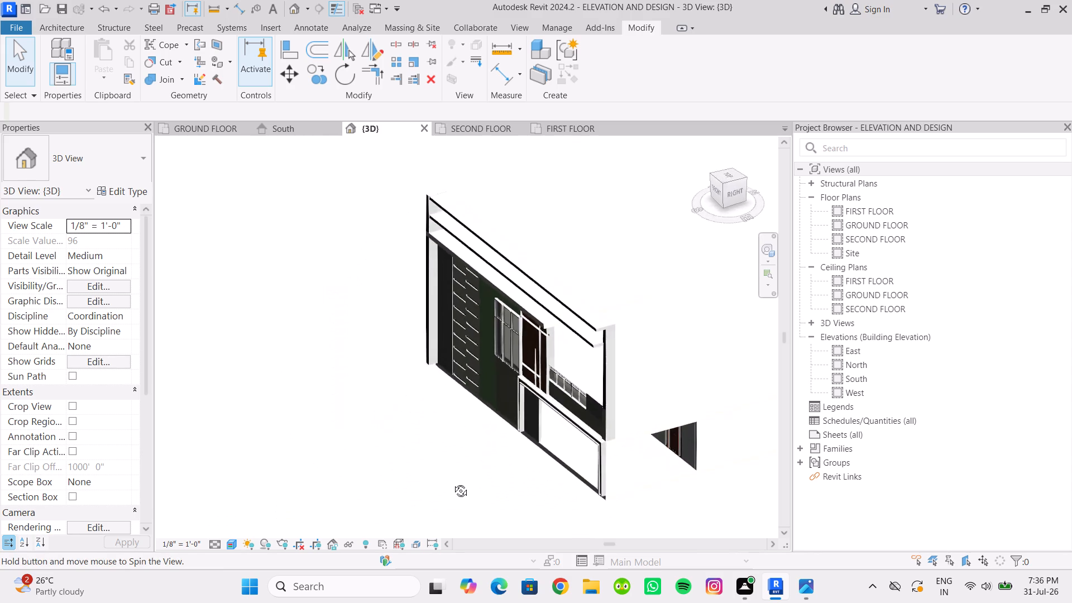
middle_click_drag(452, 482, 587, 441)
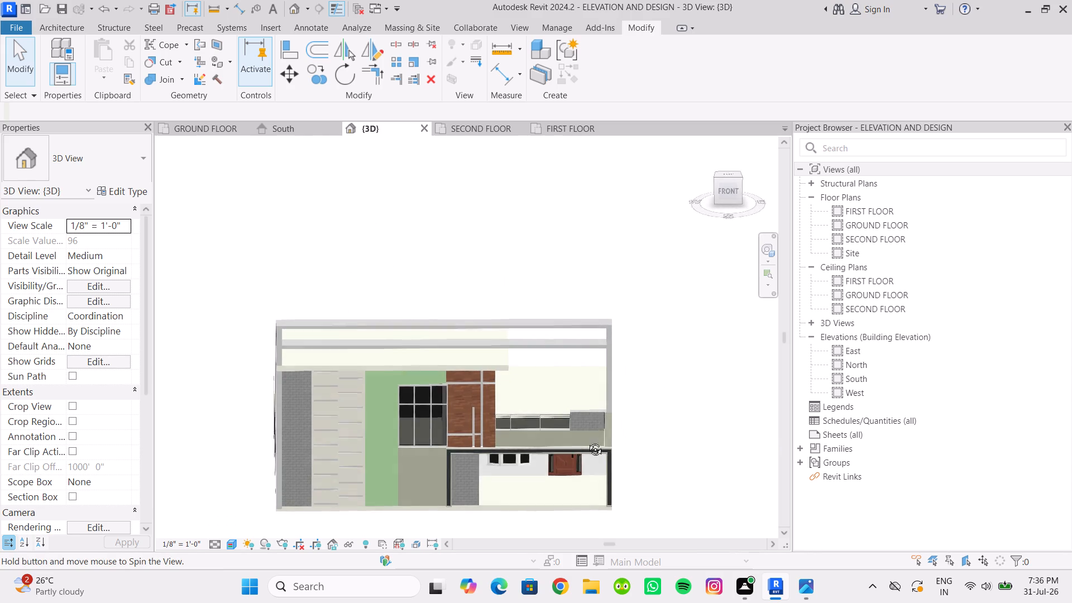
middle_click_drag(587, 441, 565, 464)
scroll(518, 419, "down", 2)
middle_click_drag(518, 420, 501, 327)
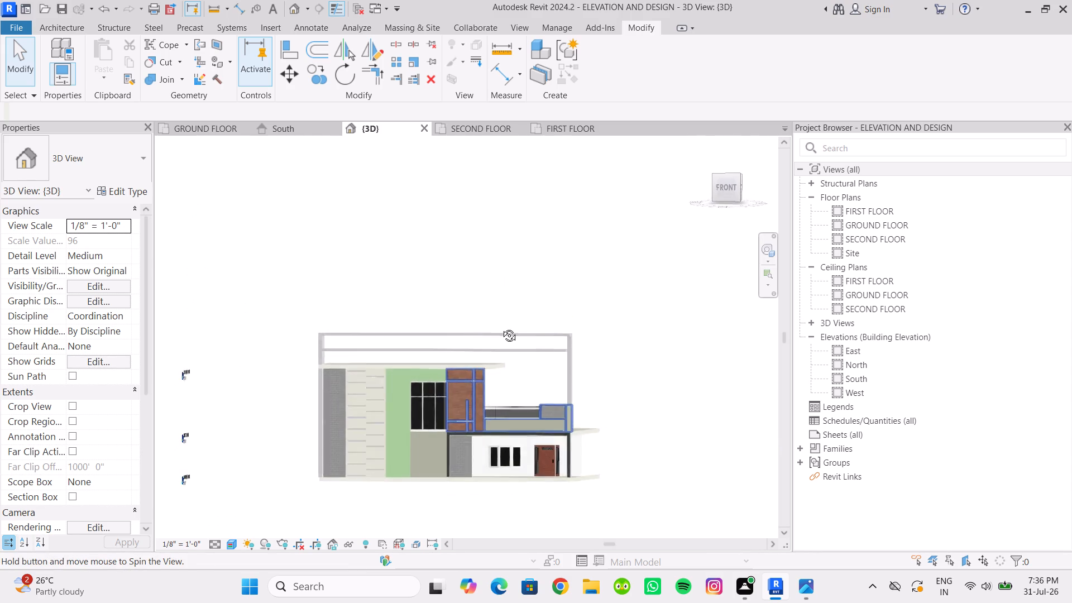
middle_click_drag(501, 327, 537, 326)
left_click(515, 341)
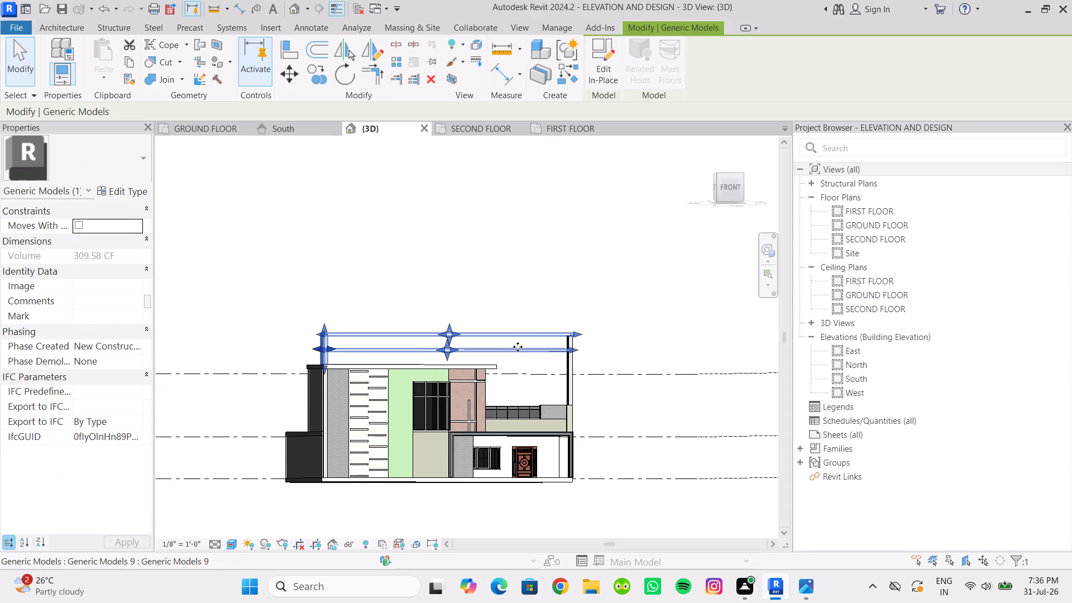
key("Delete")
left_click(568, 363)
key("Delete")
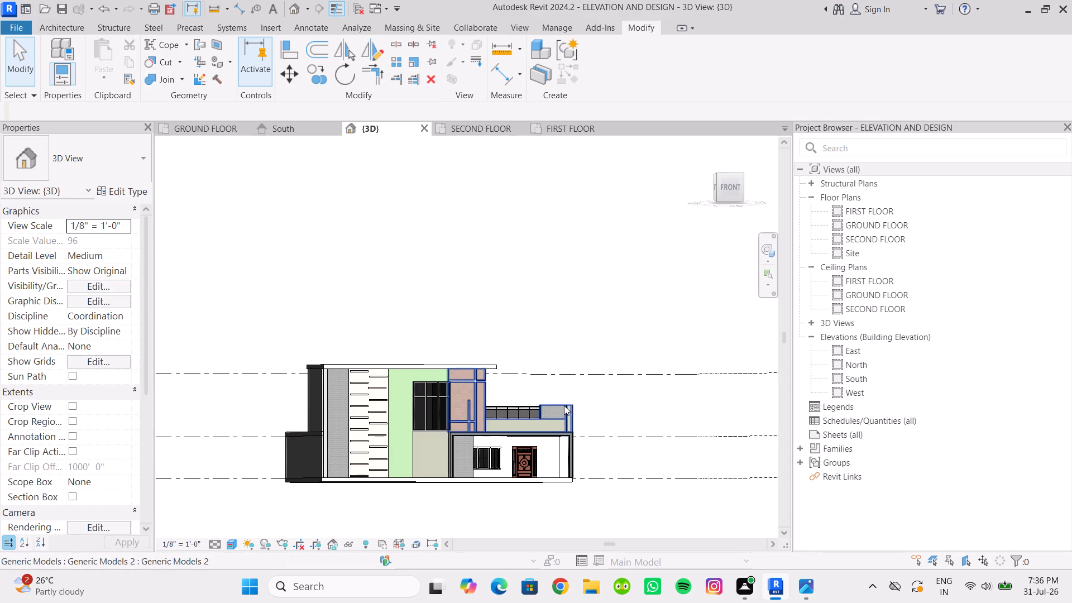
Choose a visual style for the 3D view and set its detail level to Fine.
scroll(564, 405, "down", 2)
scroll(554, 408, "up", 3)
middle_click_drag(554, 408, 482, 427, "shift")
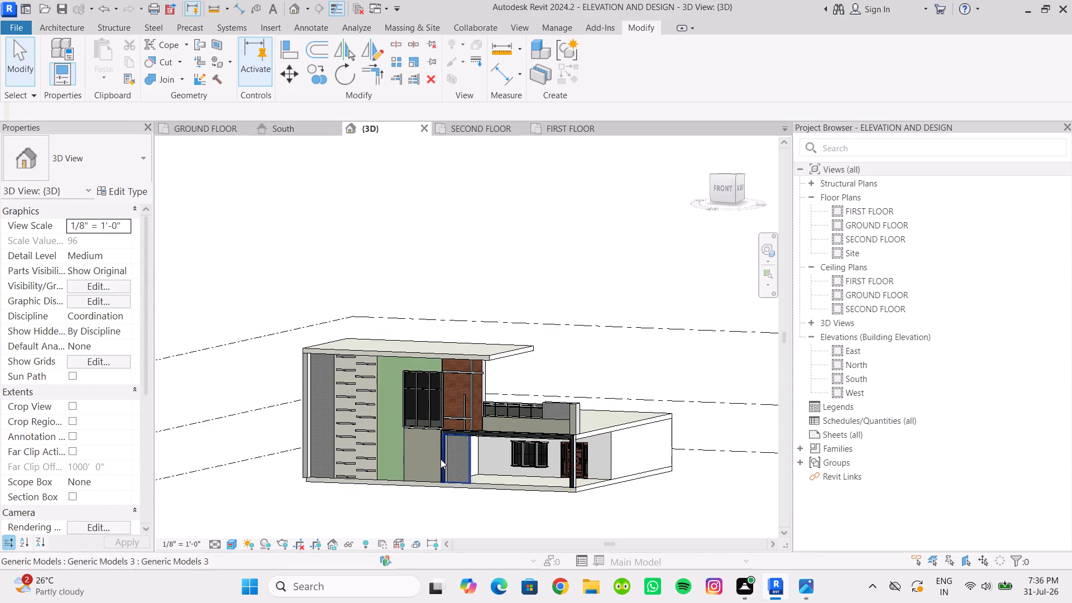
left_click(231, 545)
left_click(255, 529)
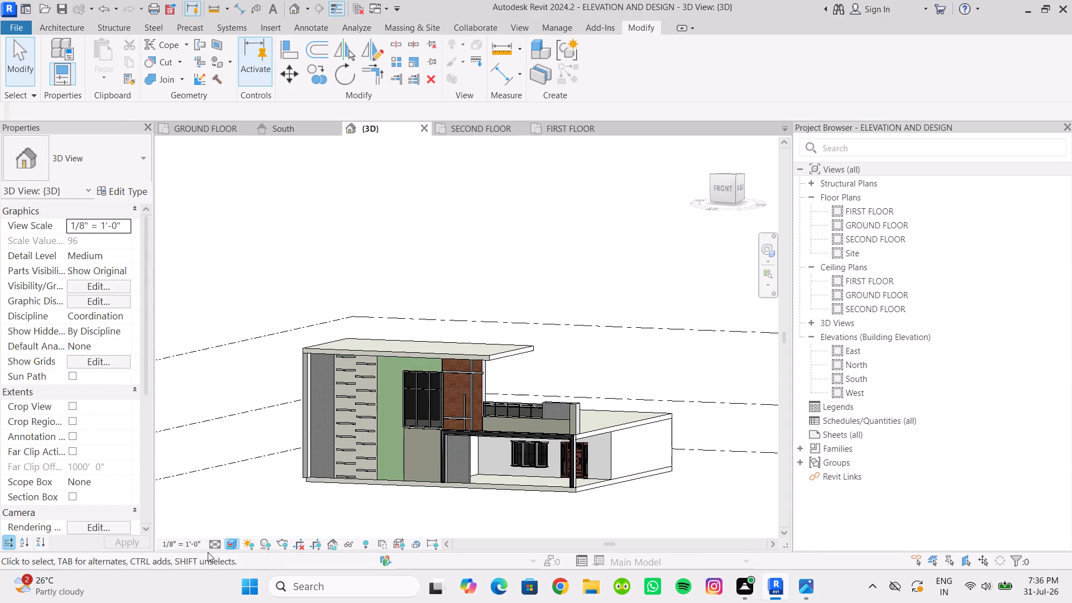
left_click(221, 544)
left_click(224, 531)
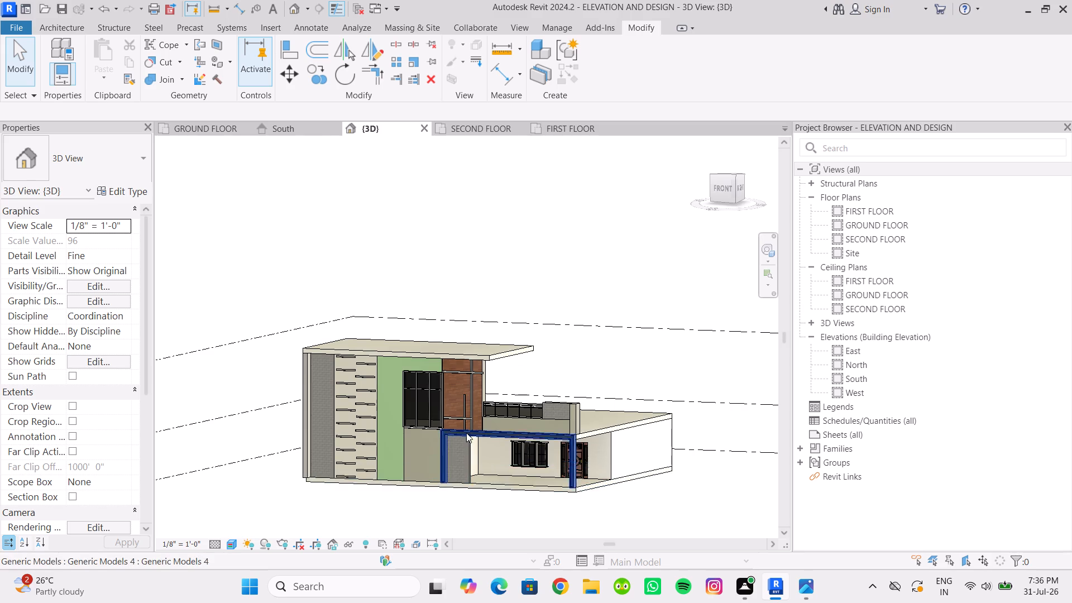
Examine the upper roof overhang and front wall in profile, with the 3D view oriented to the Right side.
scroll(466, 433, "down", 3)
scroll(504, 457, "up", 4)
scroll(543, 328, "up", 5)
middle_click_drag(543, 328, 527, 322)
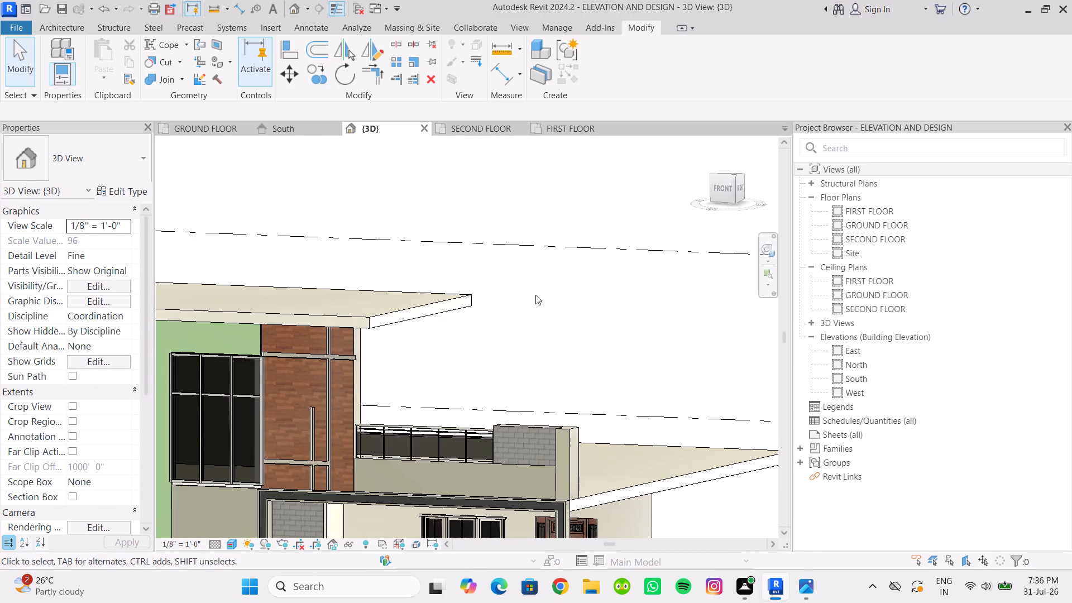
scroll(456, 387, "down", 2)
middle_click_drag(453, 388, 331, 401)
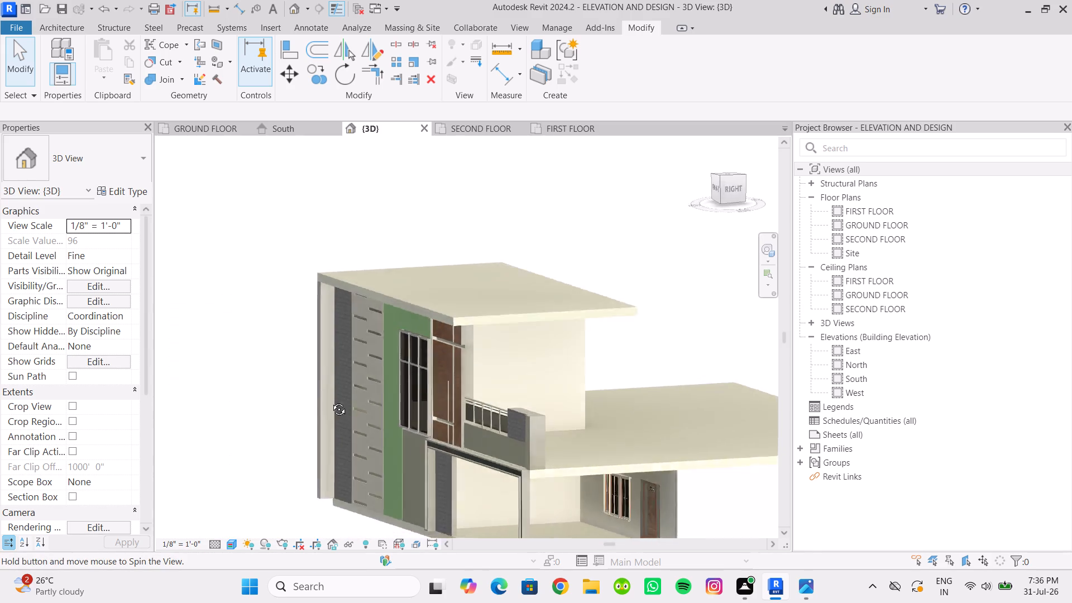
middle_click_drag(331, 401, 300, 380)
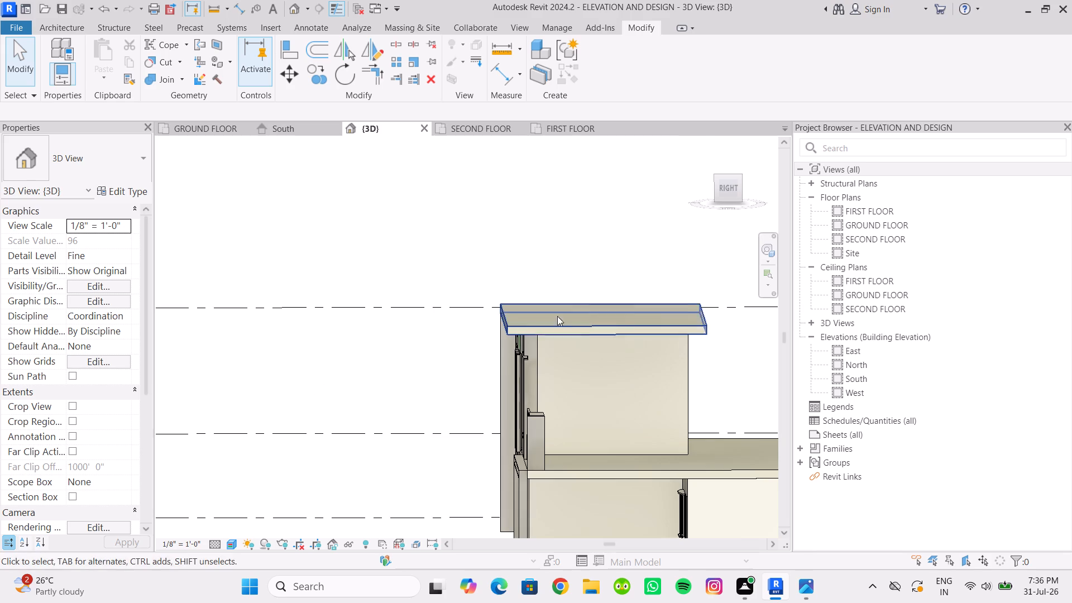
left_click(725, 189)
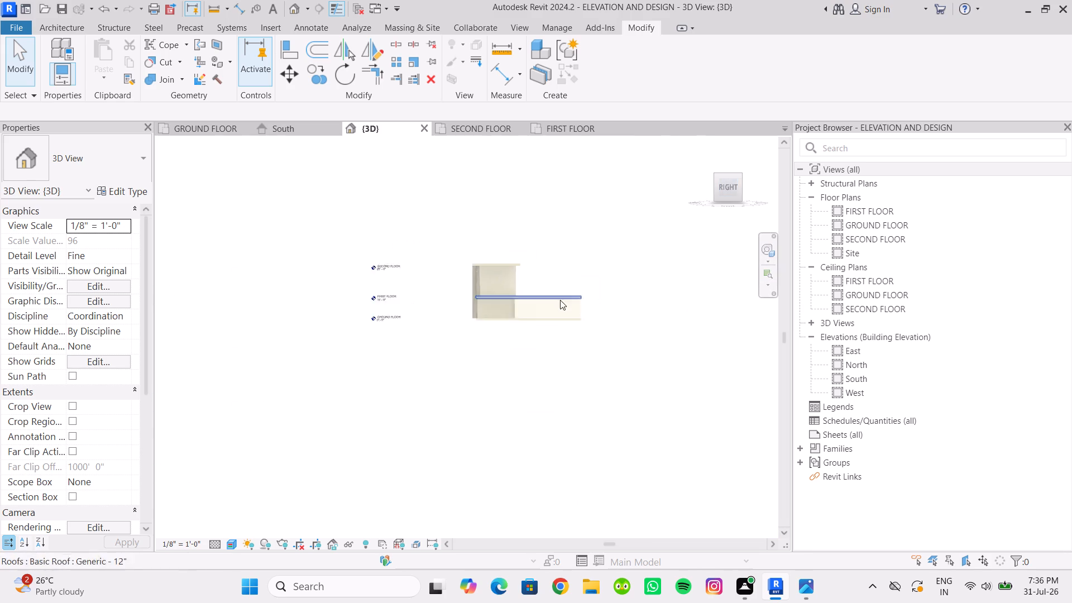
scroll(434, 327, "up", 11)
middle_click_drag(435, 339, 435, 363)
scroll(435, 343, "up", 1)
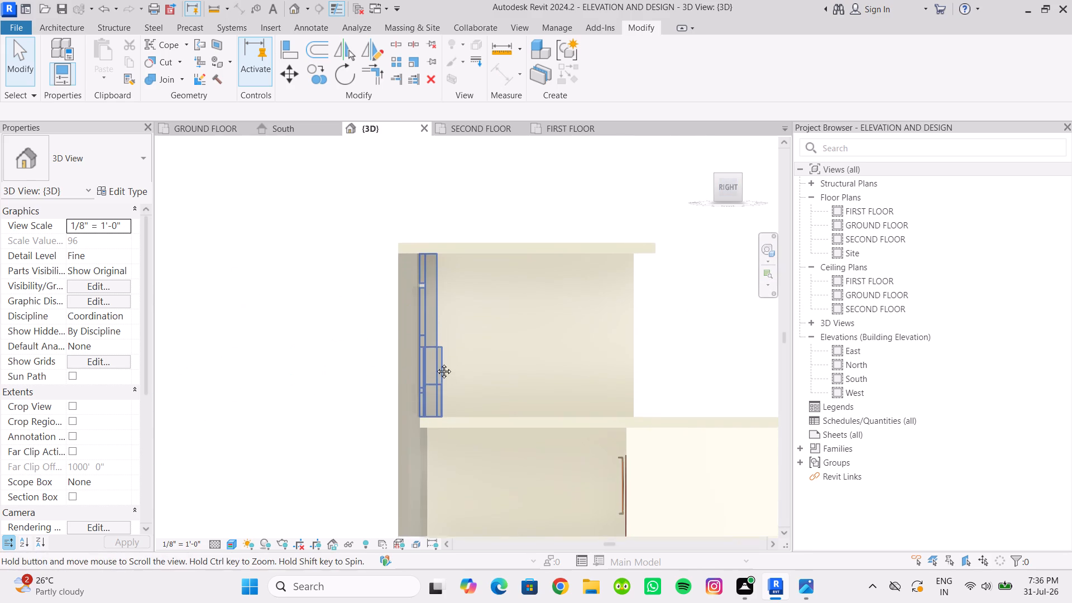
middle_click_drag(435, 363, 435, 366)
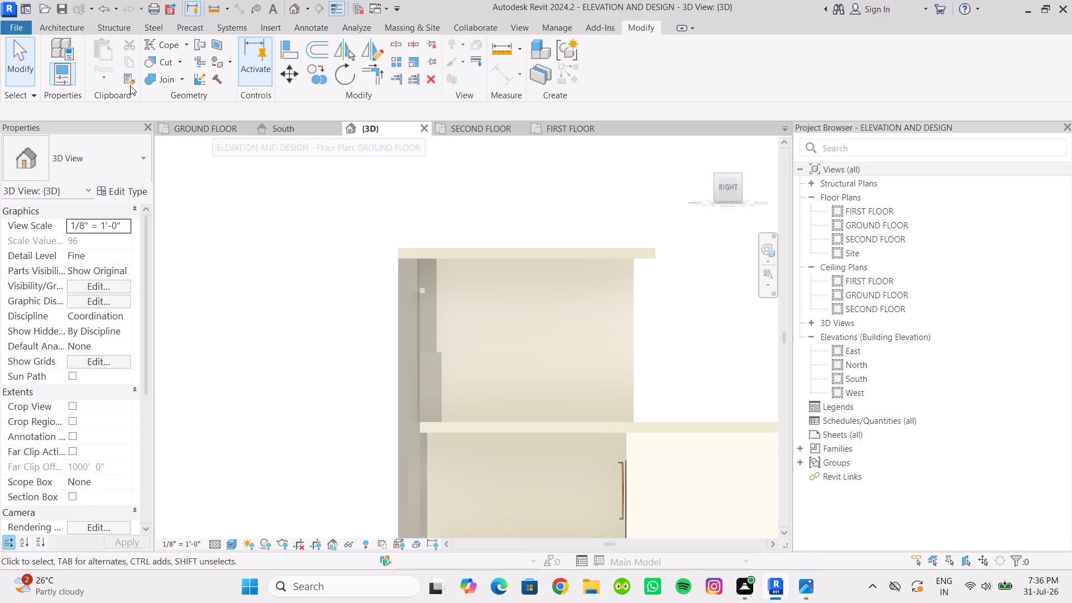
Start a new in-place component in the Generic Models category.
left_click(74, 24)
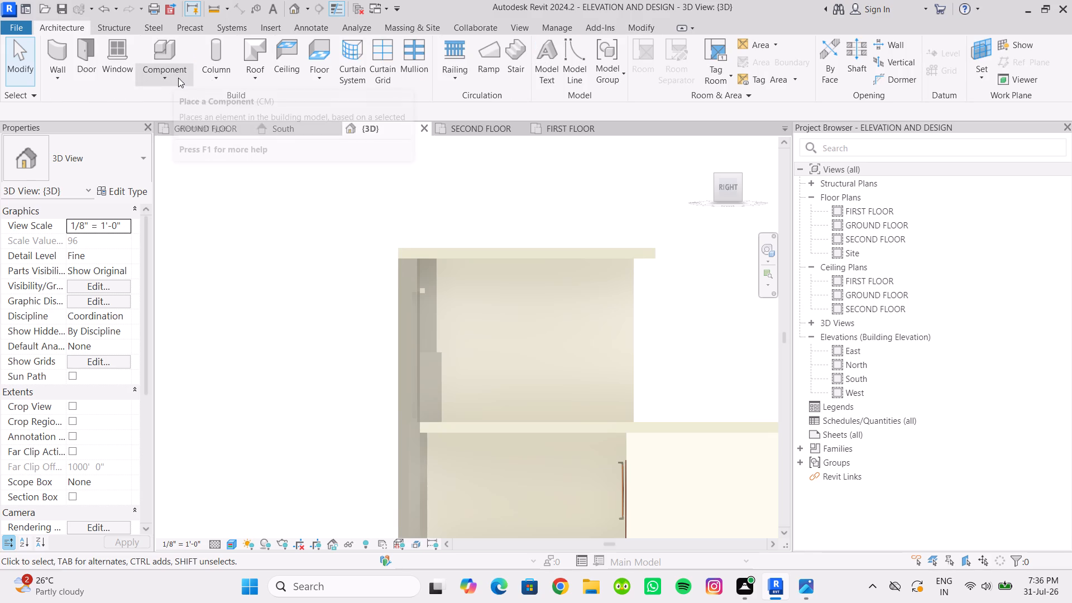
left_click(175, 77)
left_click(191, 127)
scroll(478, 237, "down", 2)
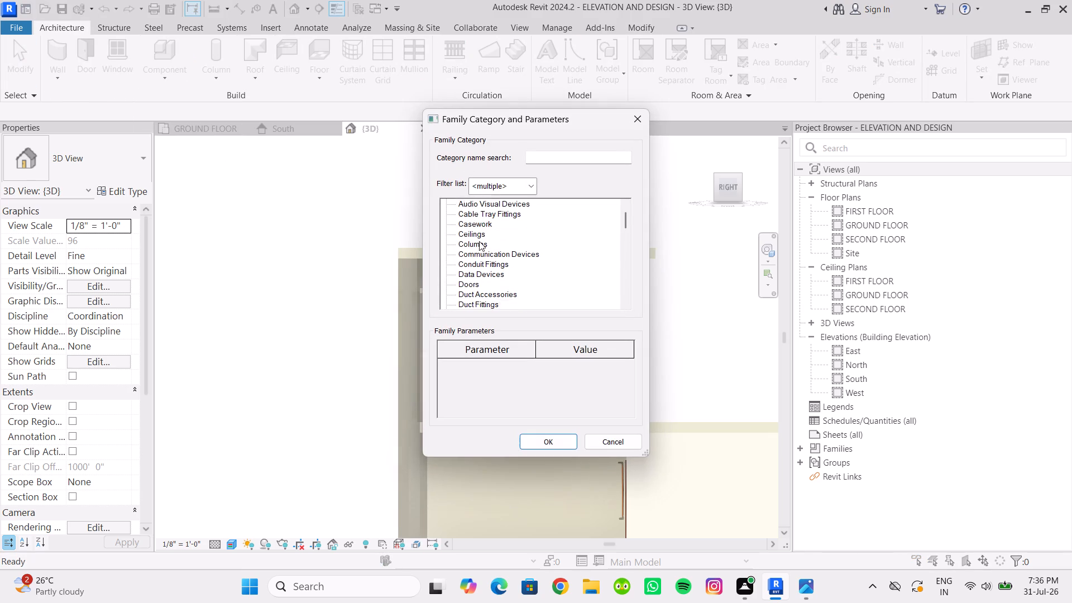
scroll(479, 241, "down", 12)
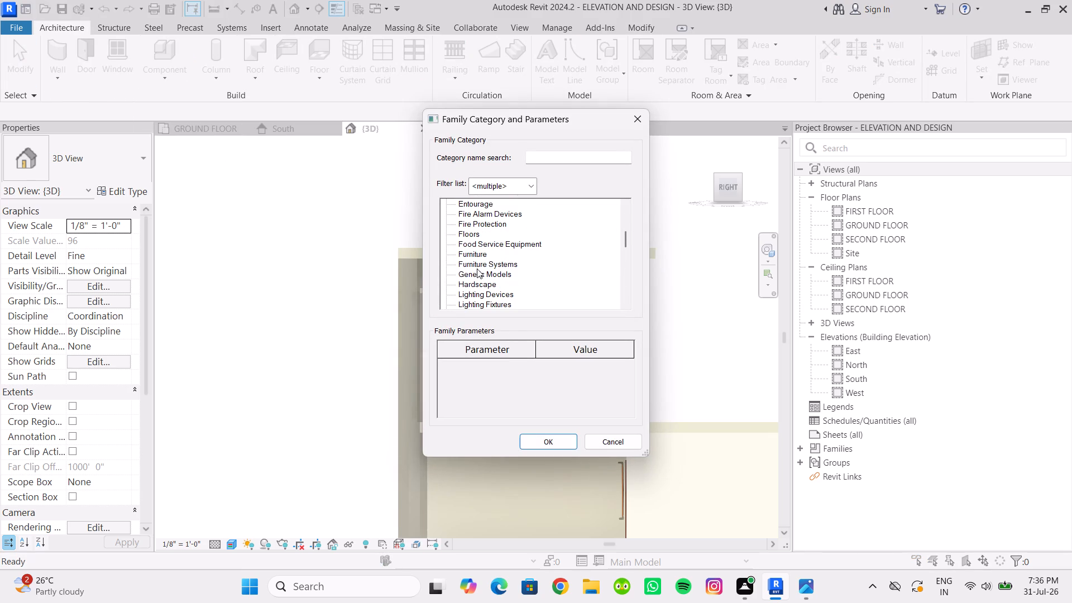
left_click(477, 269)
left_click(472, 272)
left_click(543, 439)
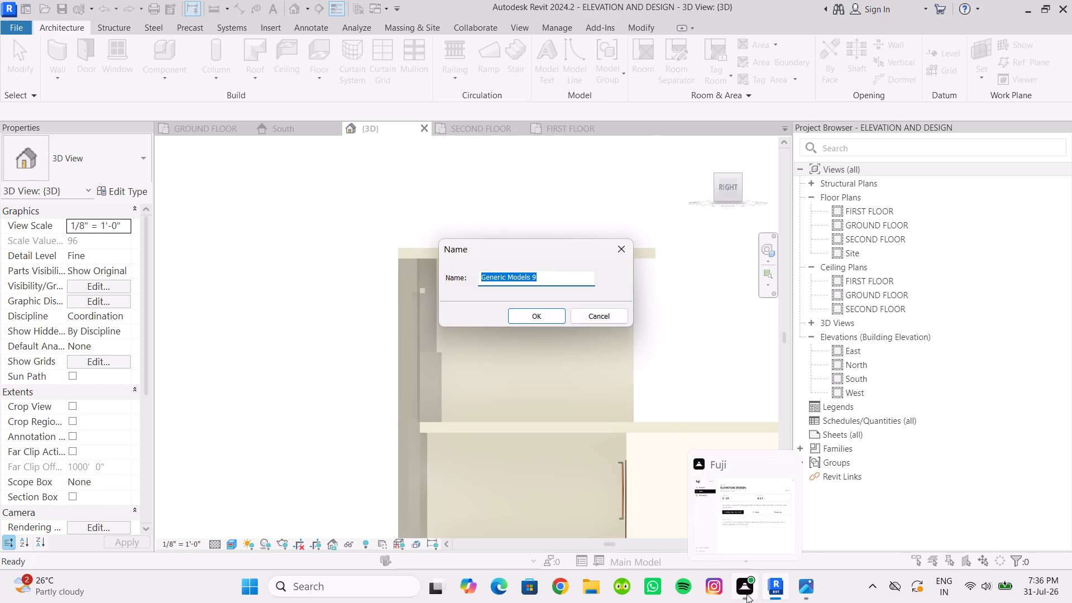
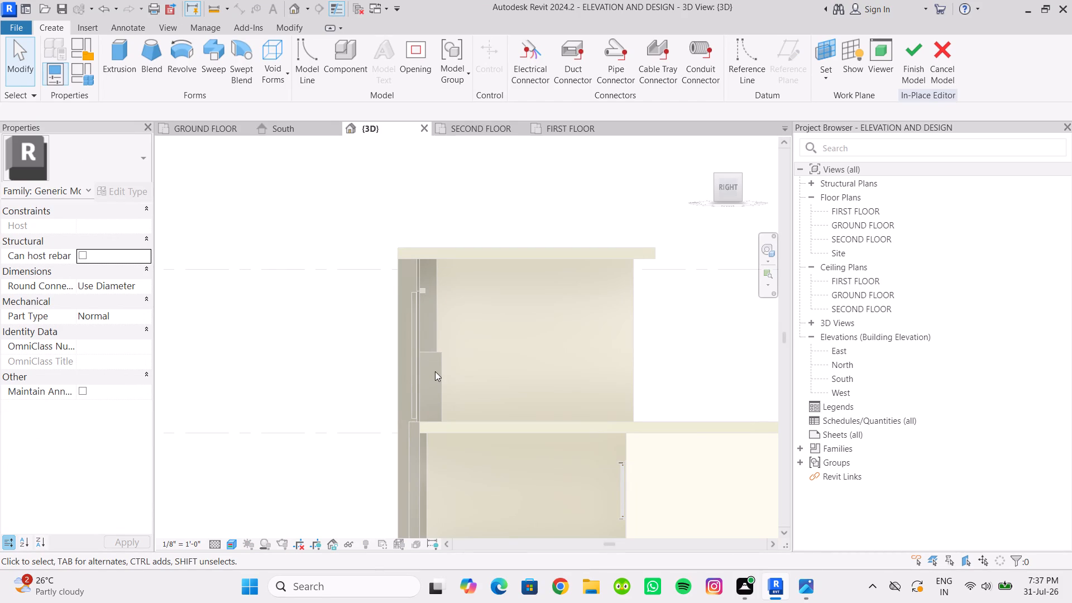
Create an extrusion on the upper roof's end face from a rectangle about 1'-7" wide, as high as the roof's thickness.
left_click(116, 60)
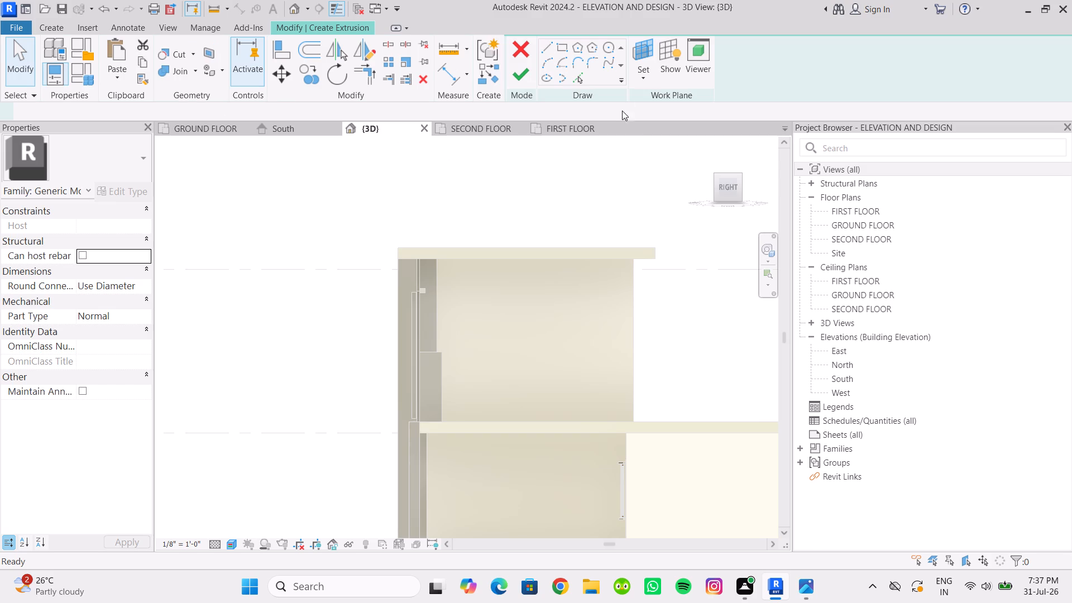
left_click(648, 75)
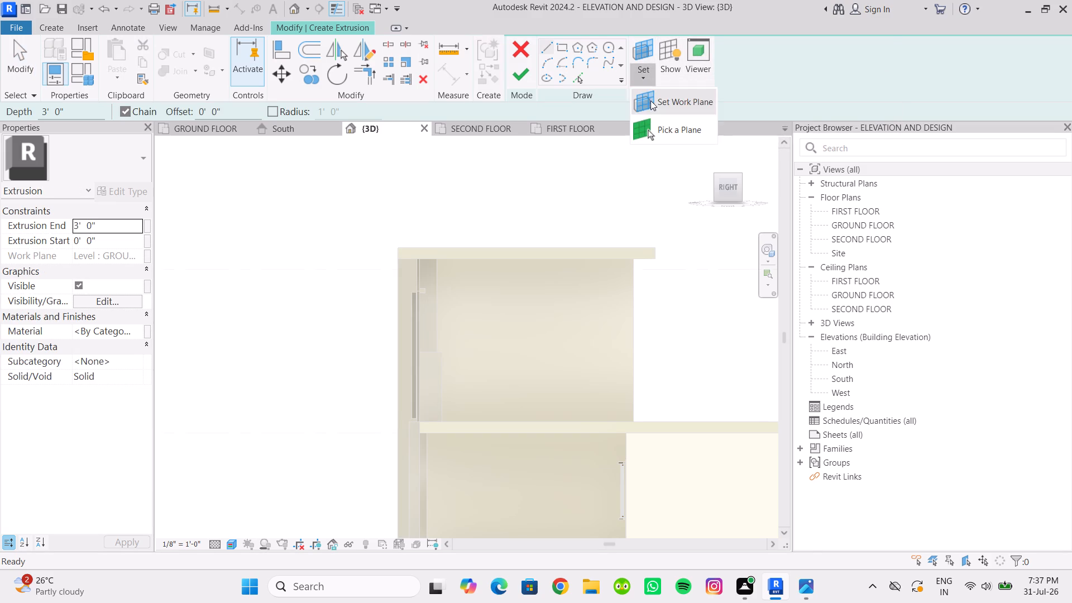
left_click(654, 123)
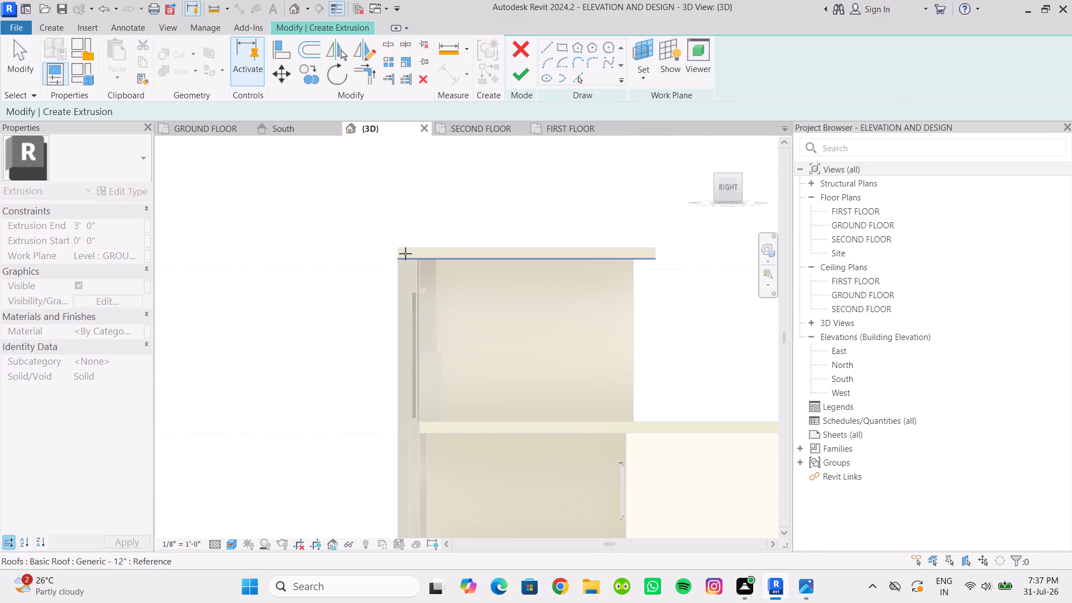
scroll(400, 256, "up", 3)
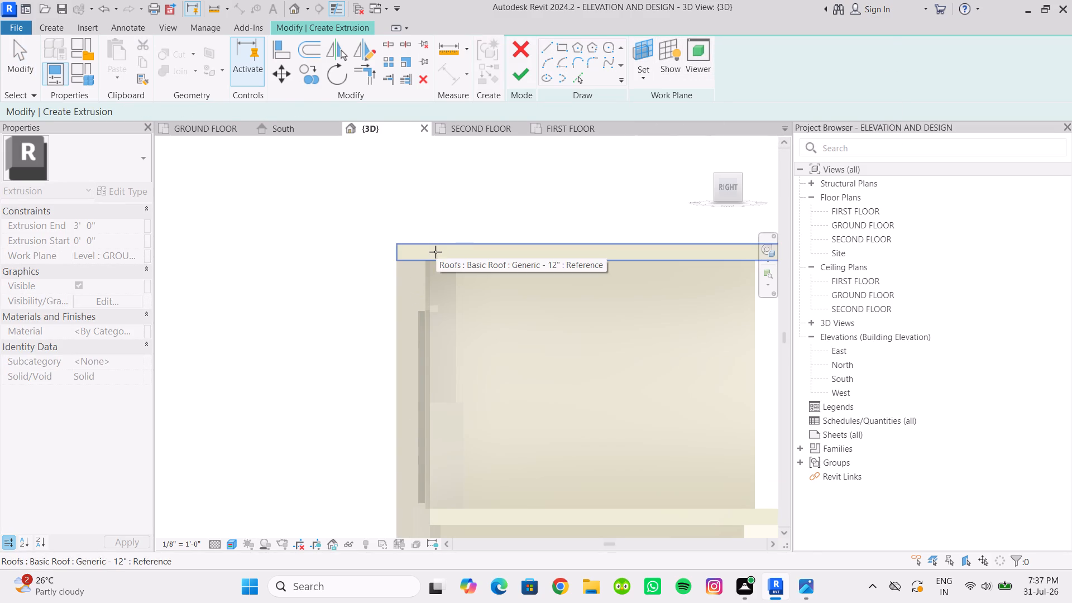
left_click(435, 252)
left_click(567, 51)
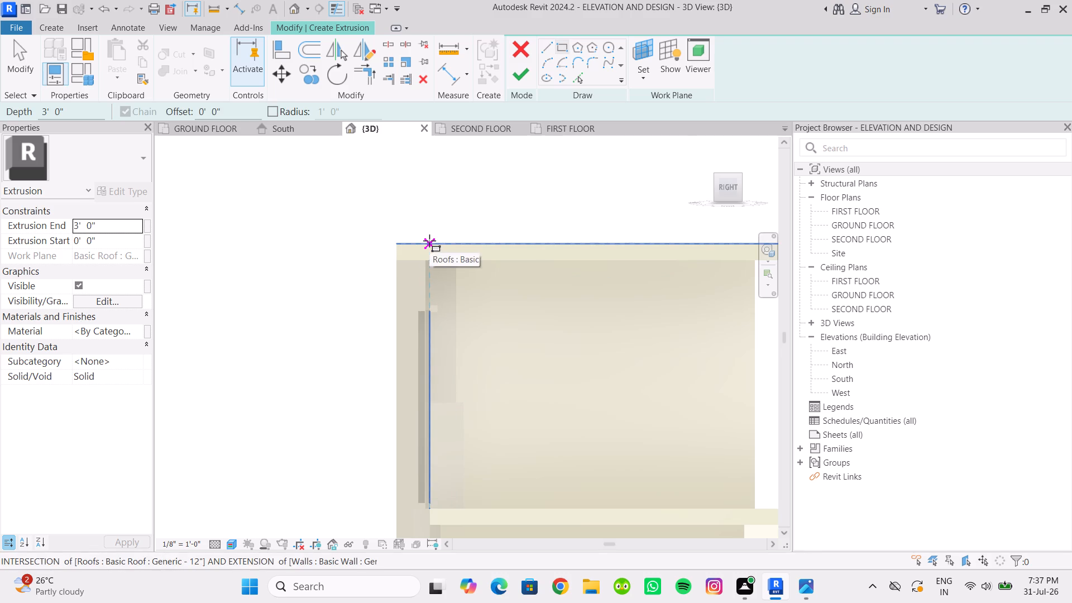
scroll(438, 416, "down", 2)
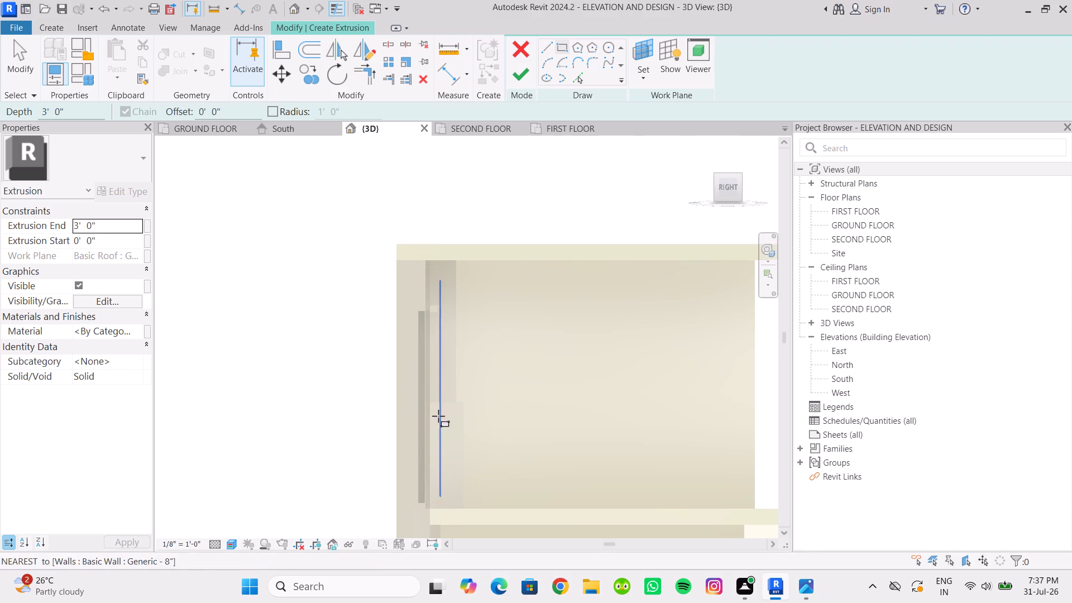
middle_click_drag(437, 416, 444, 464, "shift")
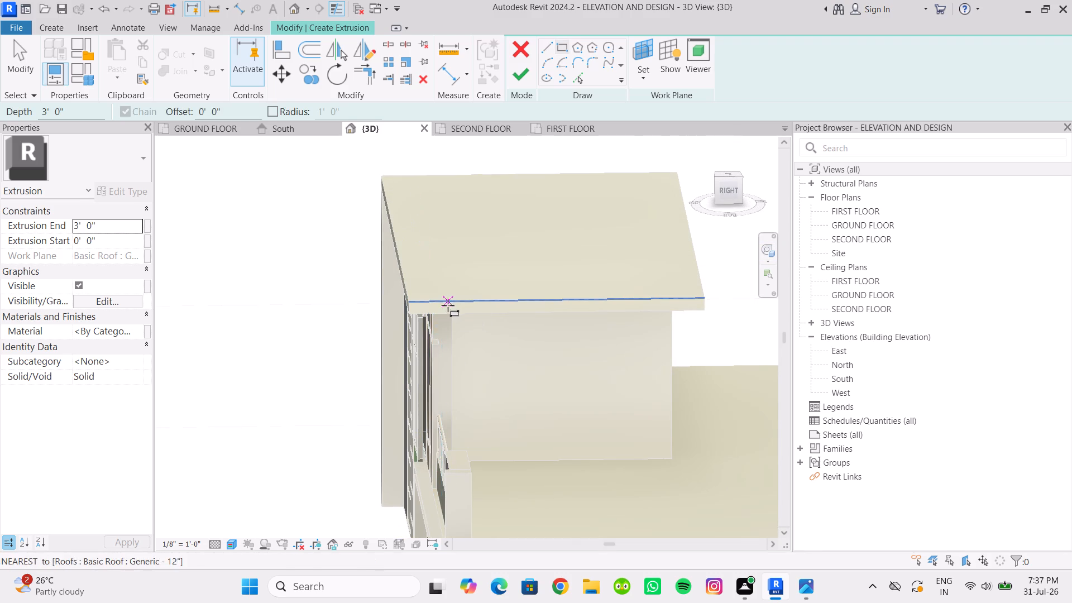
middle_click_drag(418, 333, 417, 324, "shift")
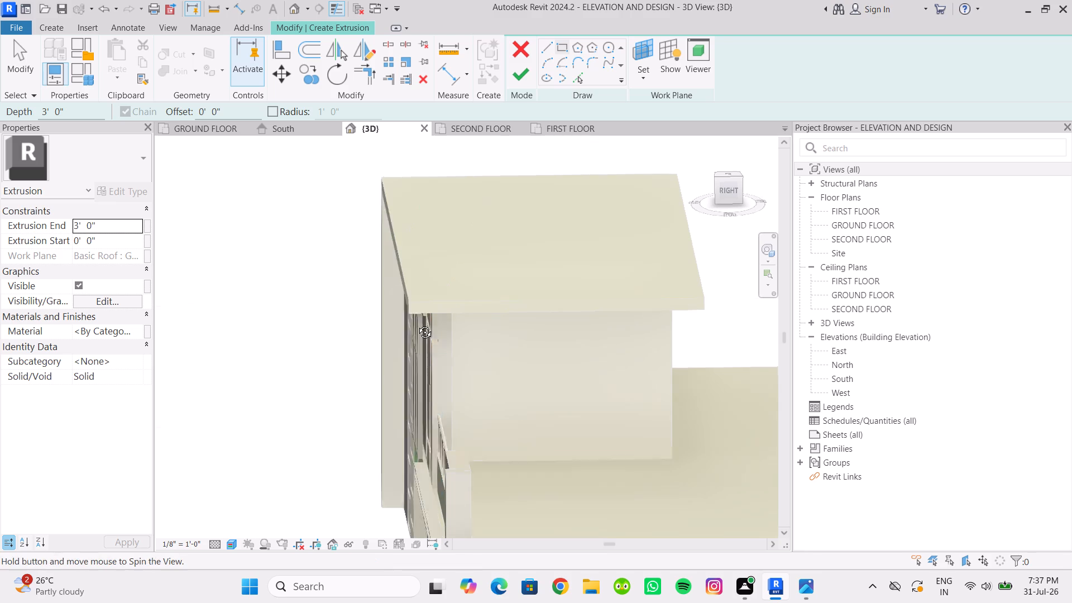
middle_click_drag(417, 324, 413, 297, "shift")
middle_click_drag(434, 308, 429, 291, "shift")
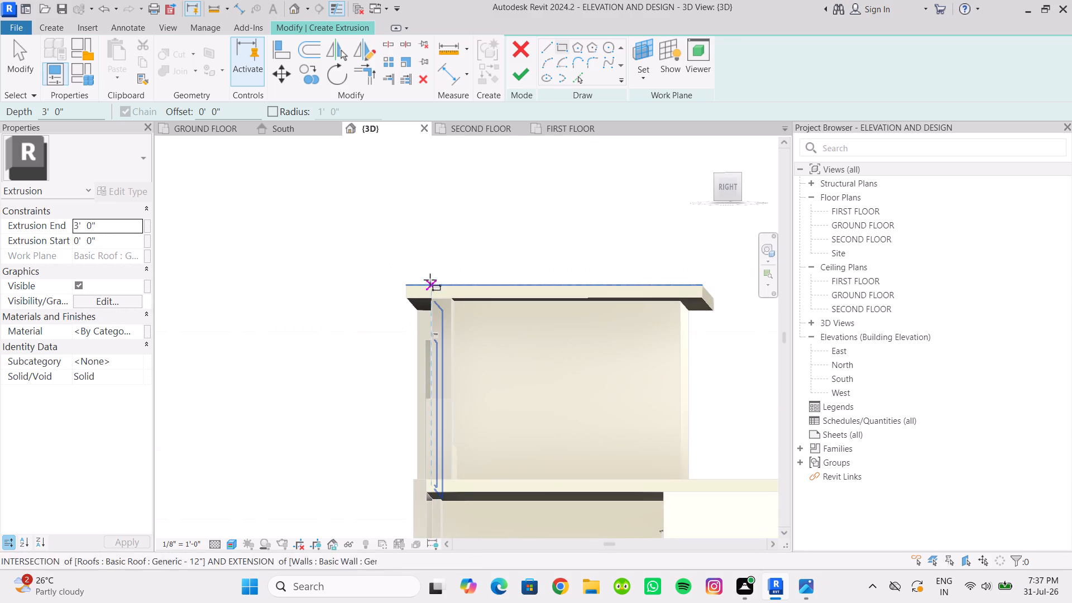
left_click(430, 283)
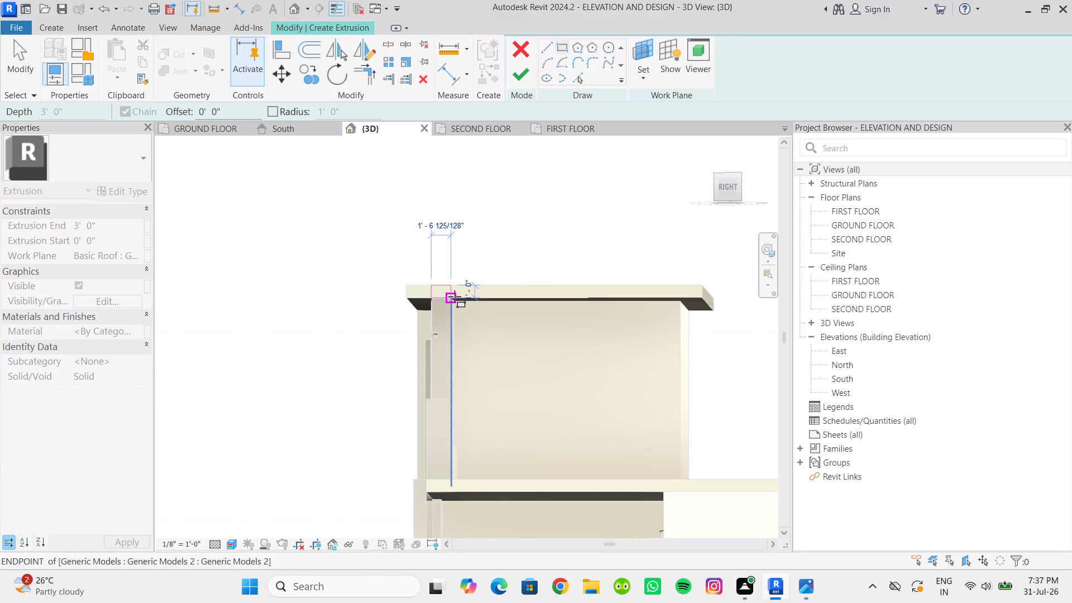
left_click(454, 296)
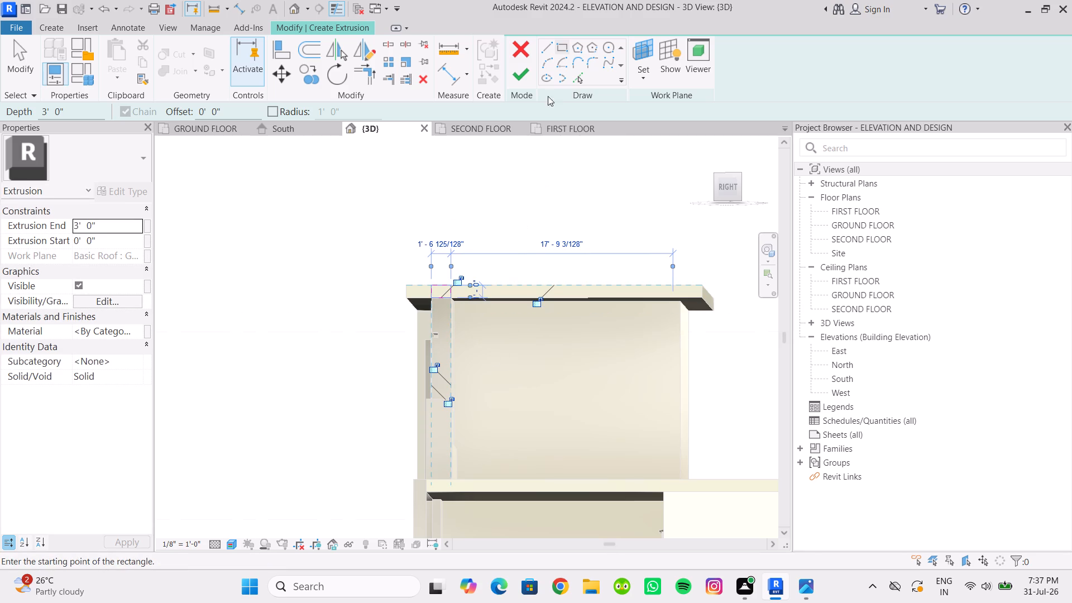
left_click(528, 80)
Stretch the roof-edge extrusion outward into a beam 18' 8" long, ending in line with the outer side wall.
scroll(357, 240, "down", 3)
middle_click_drag(356, 256, 472, 319, "shift")
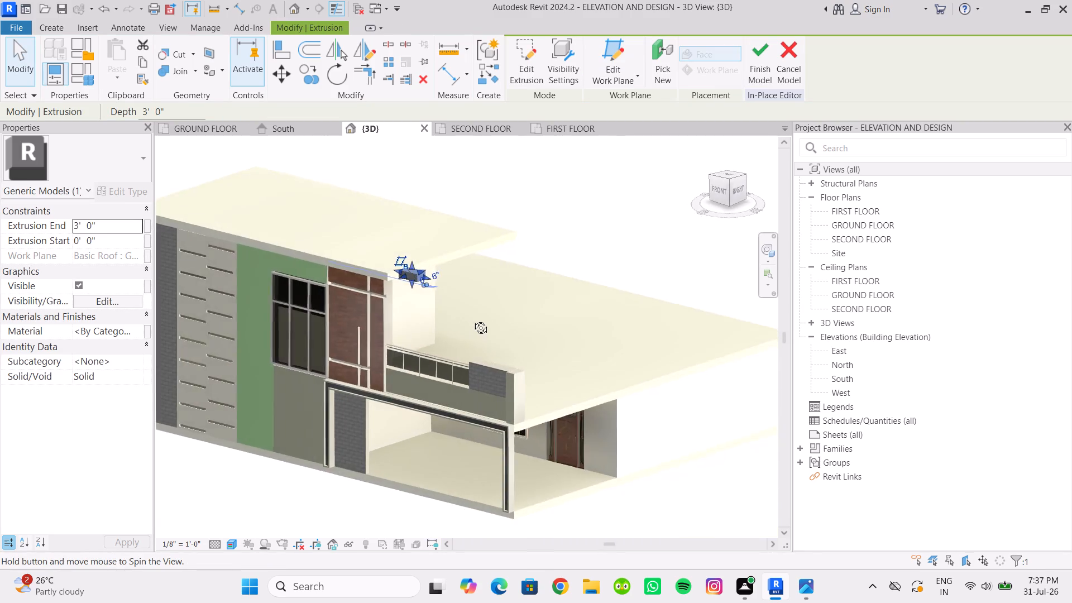
middle_click_drag(472, 319, 548, 316, "shift")
scroll(488, 319, "up", 3)
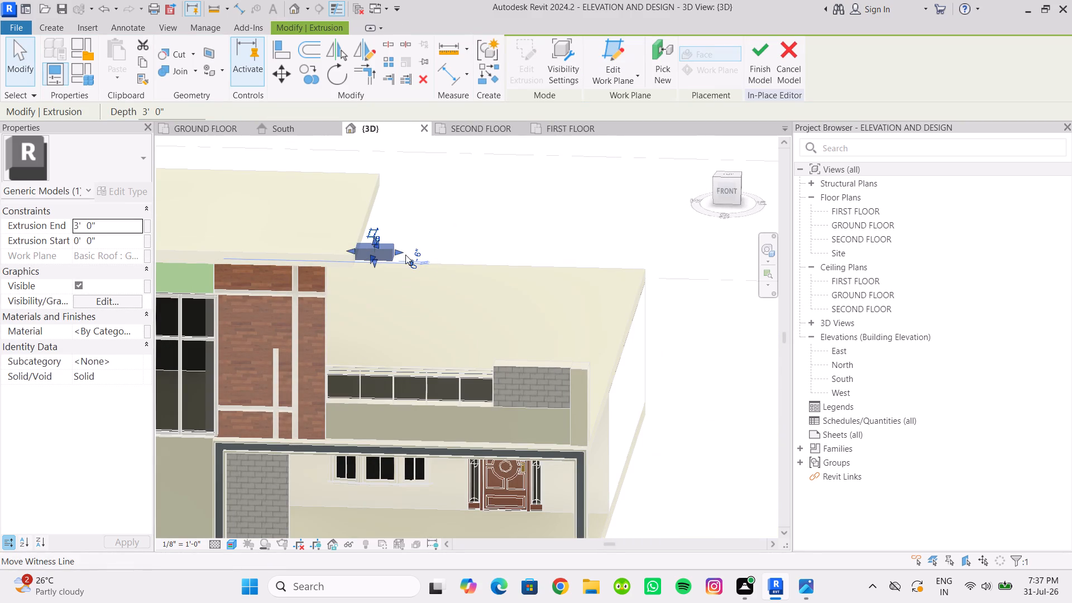
left_click_drag(401, 253, 590, 371)
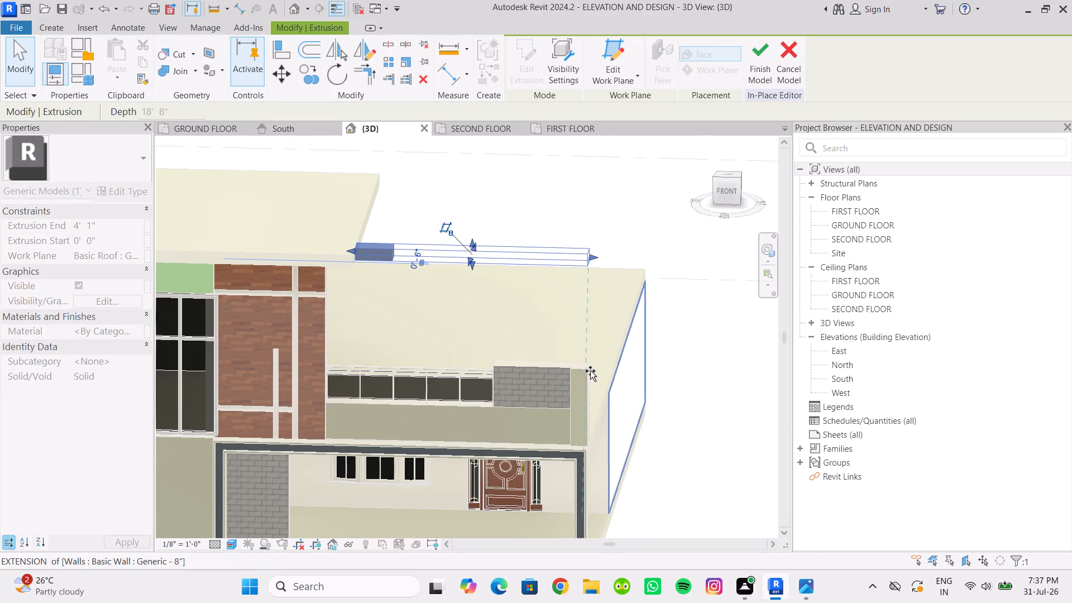
left_click_drag(590, 371, 591, 373)
scroll(586, 400, "down", 2)
middle_click_drag(583, 404, 588, 380, "shift")
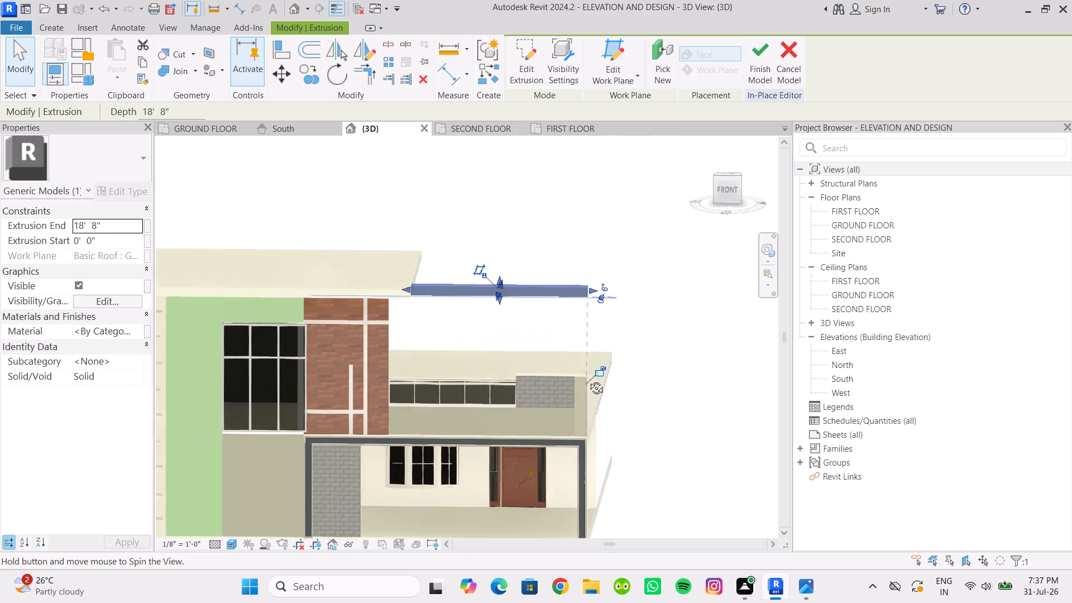
middle_click_drag(588, 380, 594, 339, "shift")
scroll(550, 361, "down", 2)
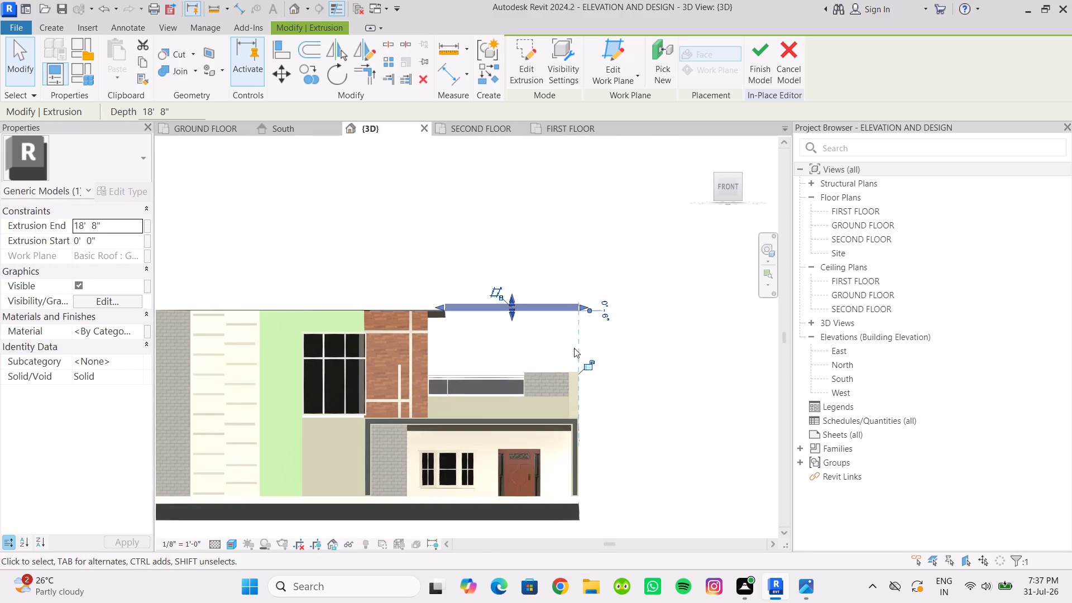
left_click(659, 337)
Create a second extrusion on the beam's underside from a rectangle about 1'-7" by 1'-1 1/2" at its outer end.
scroll(586, 337, "up", 2)
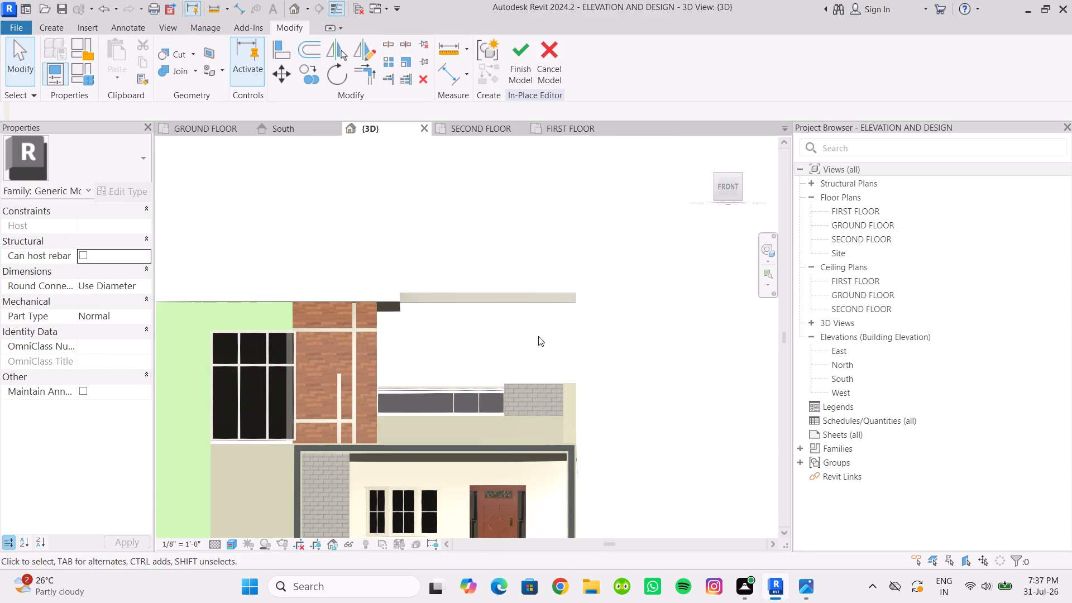
scroll(524, 332, "down", 2)
scroll(567, 342, "up", 2)
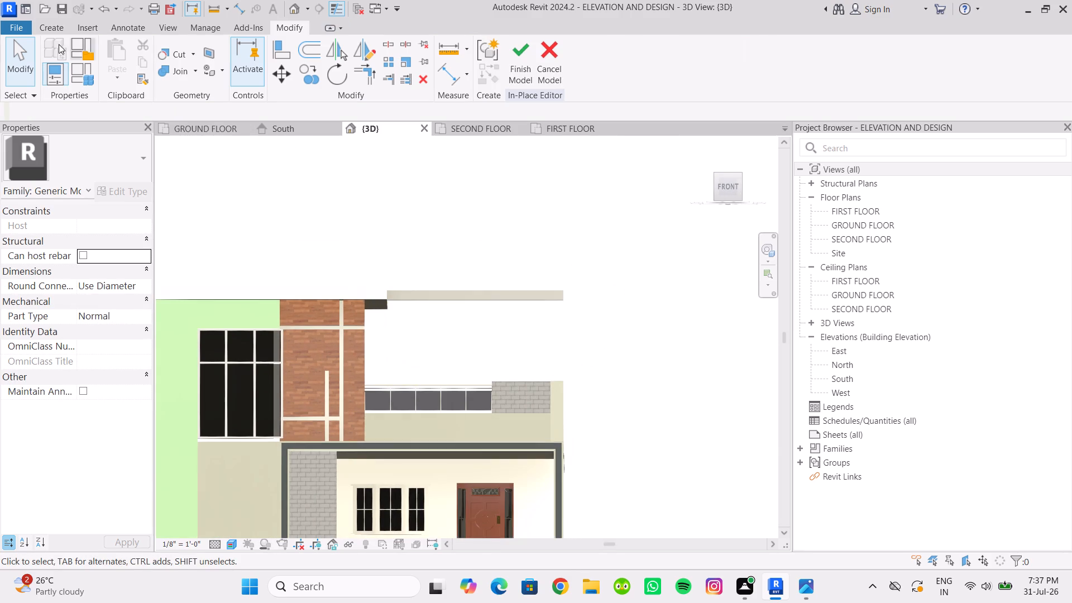
left_click(59, 26)
left_click(128, 53)
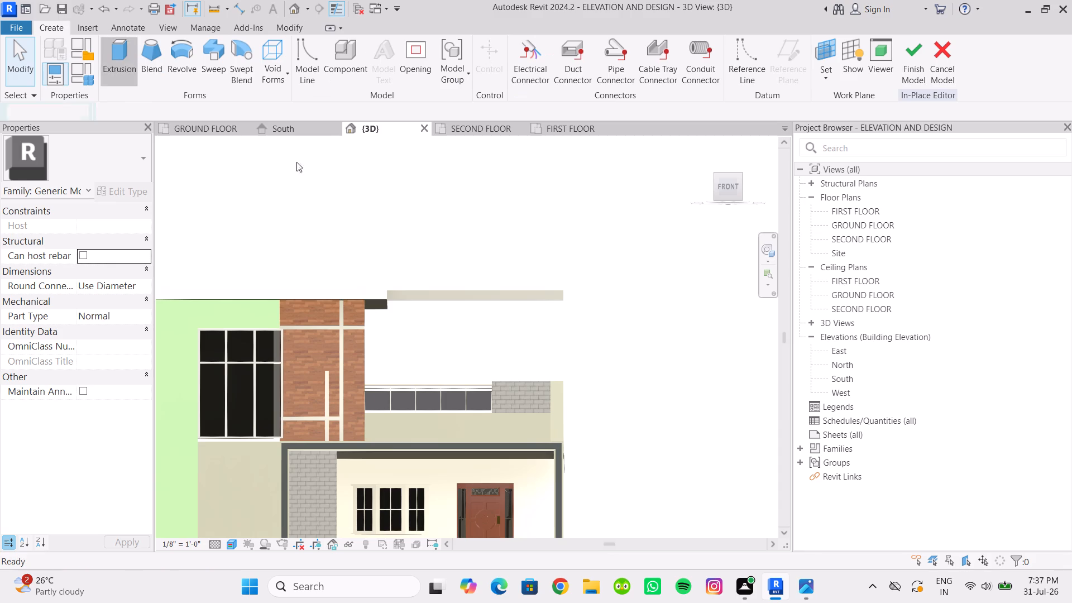
scroll(551, 290, "down", 1)
middle_click_drag(560, 307, 503, 189, "shift")
scroll(556, 307, "up", 4)
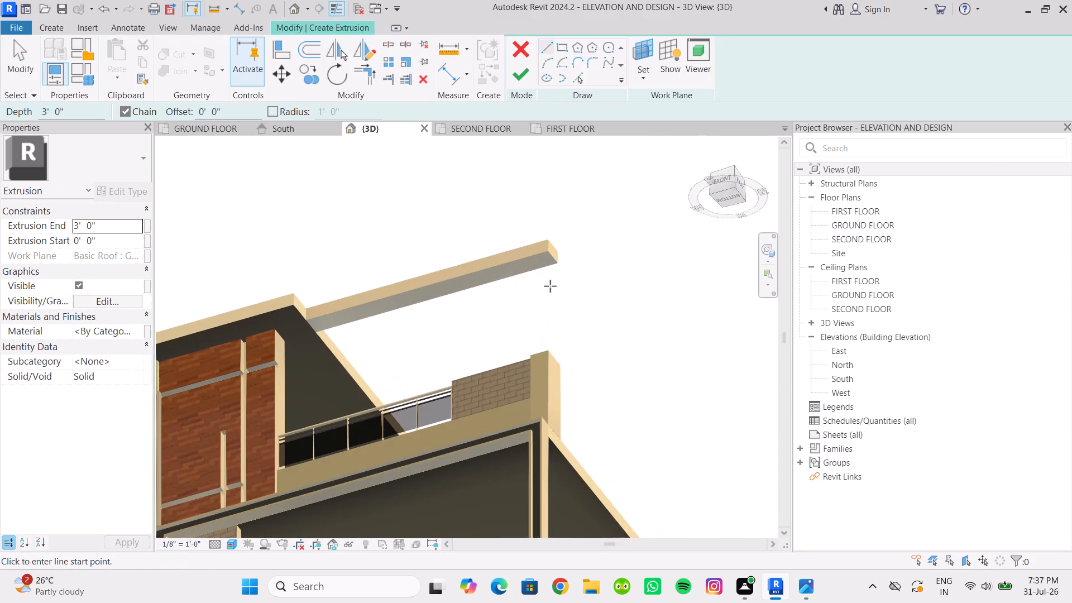
middle_click_drag(533, 264, 439, 199, "shift")
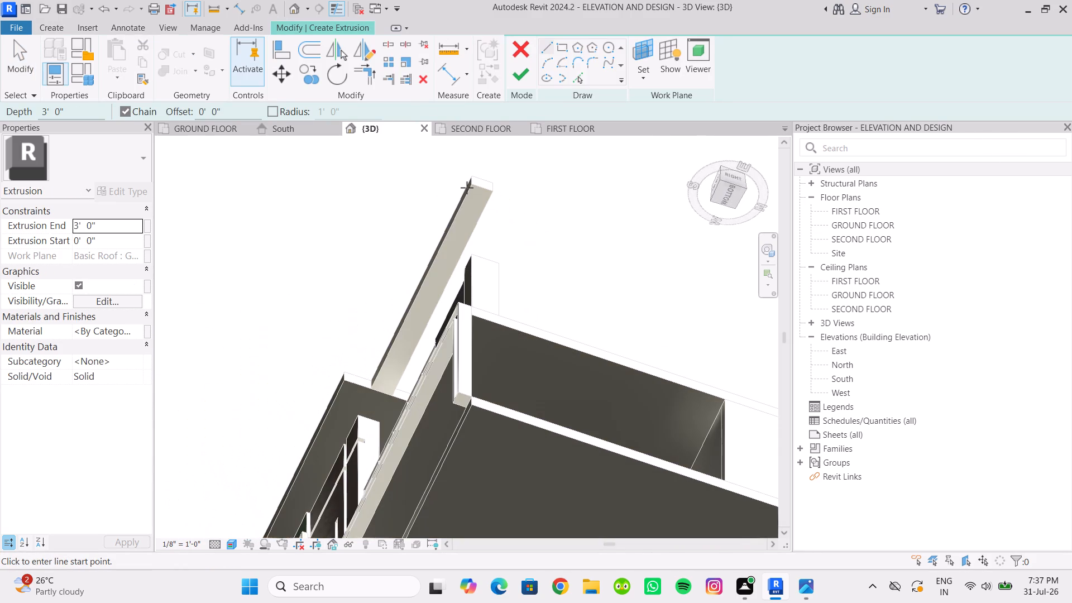
scroll(467, 188, "up", 2)
left_click(556, 50)
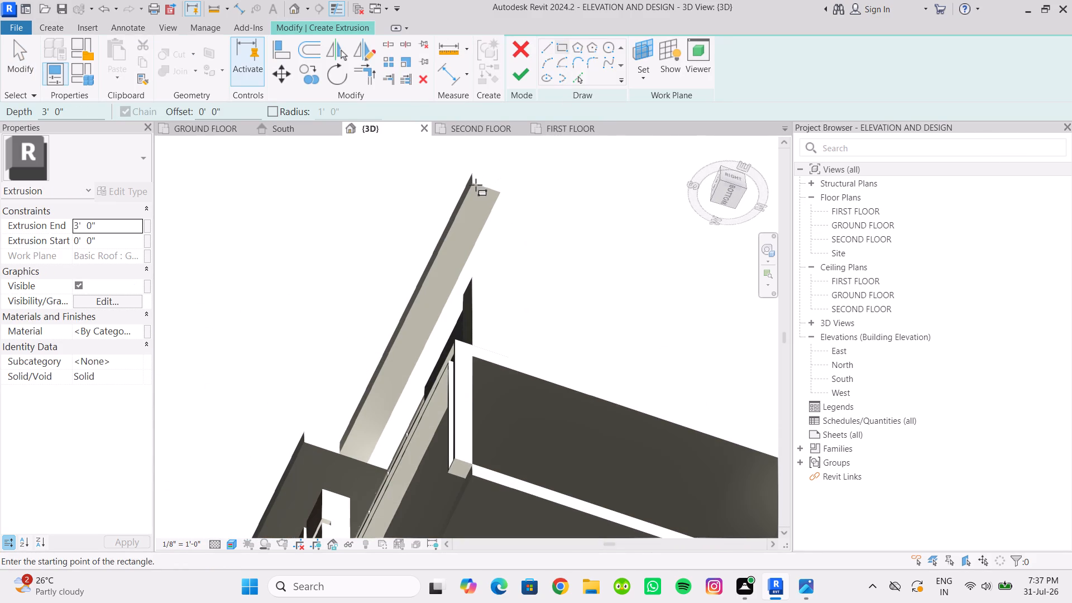
left_click(642, 73)
left_click(663, 128)
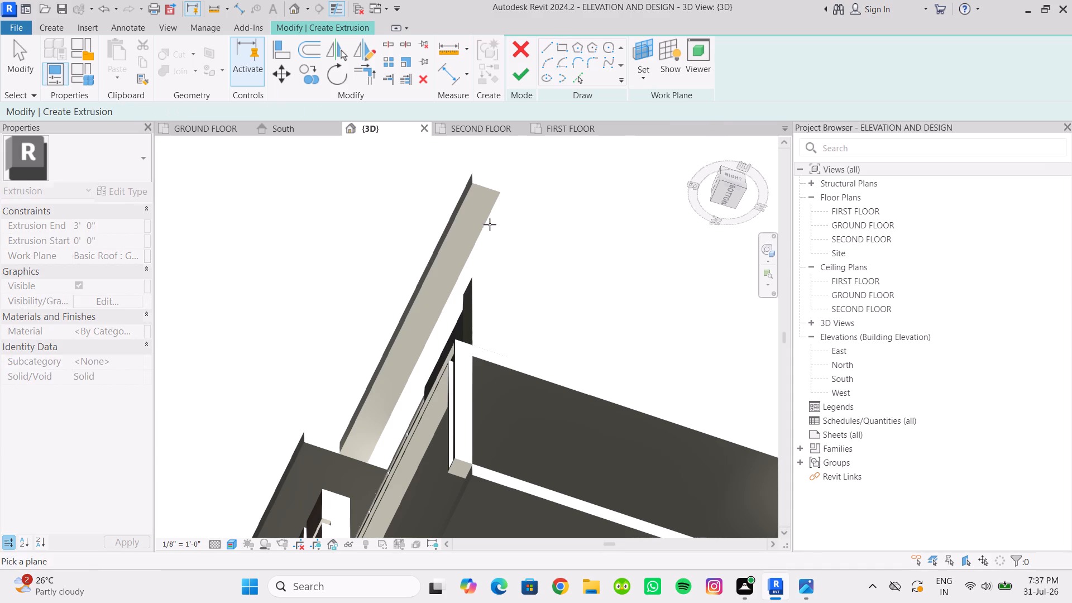
left_click(474, 212)
scroll(487, 199, "up", 3)
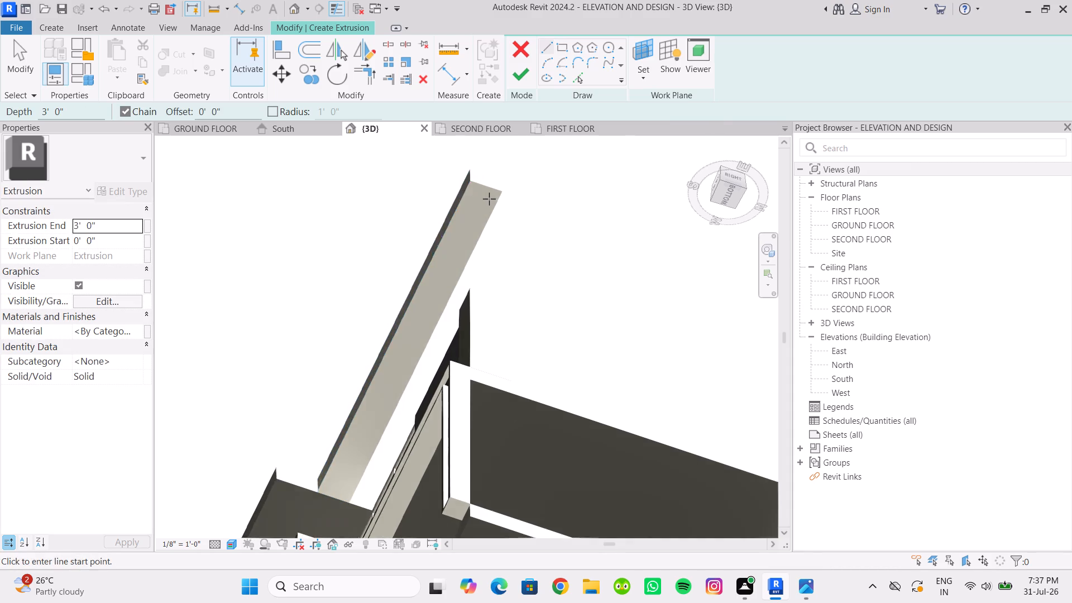
middle_click_drag(489, 199, 463, 214, "shift")
left_click(415, 180)
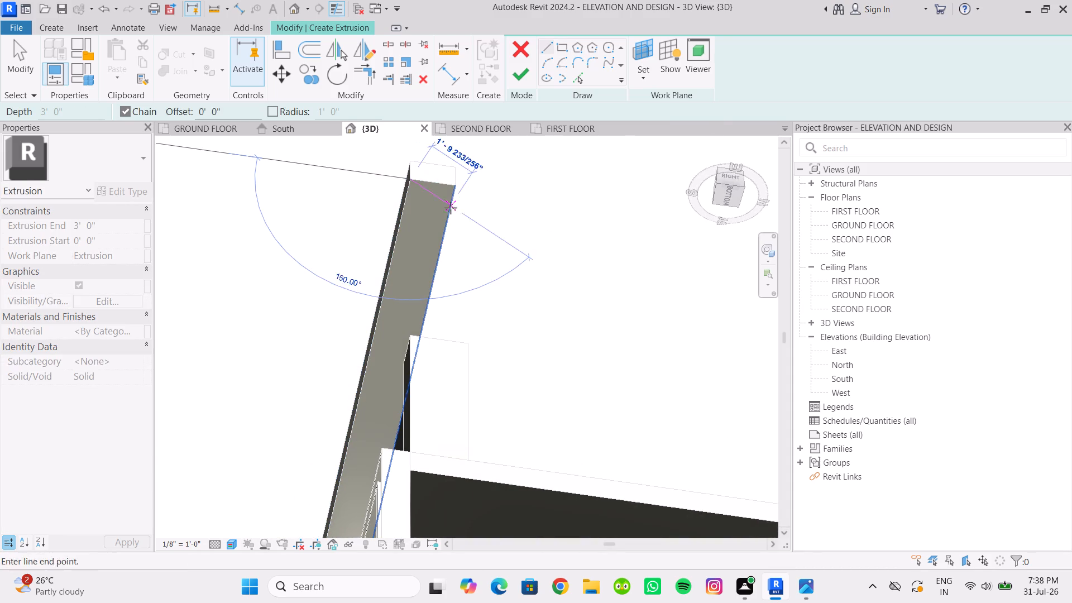
left_click(559, 48)
left_click(412, 183)
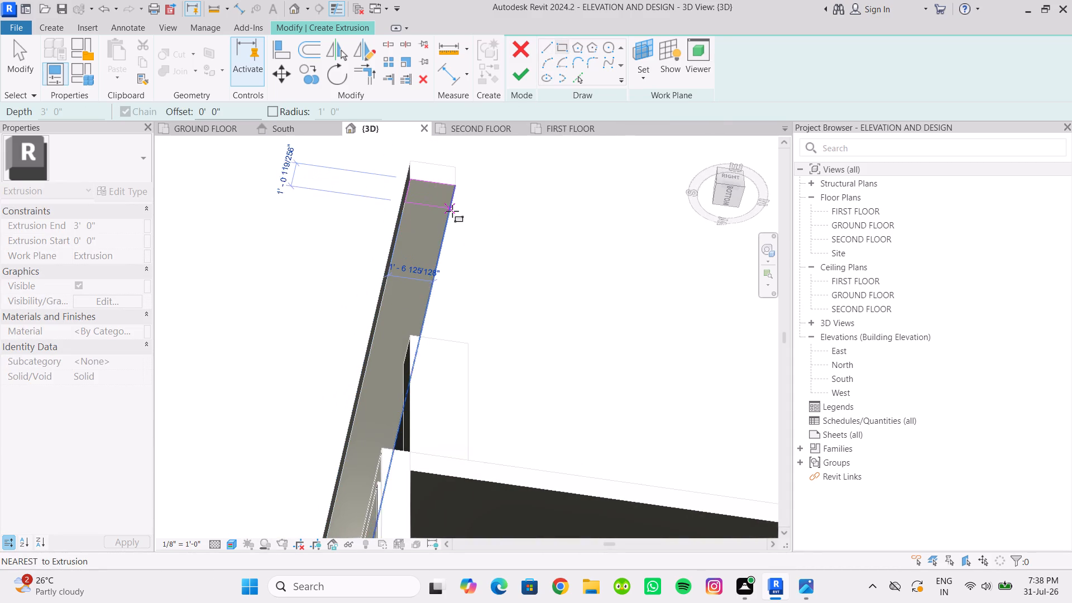
left_click(451, 210)
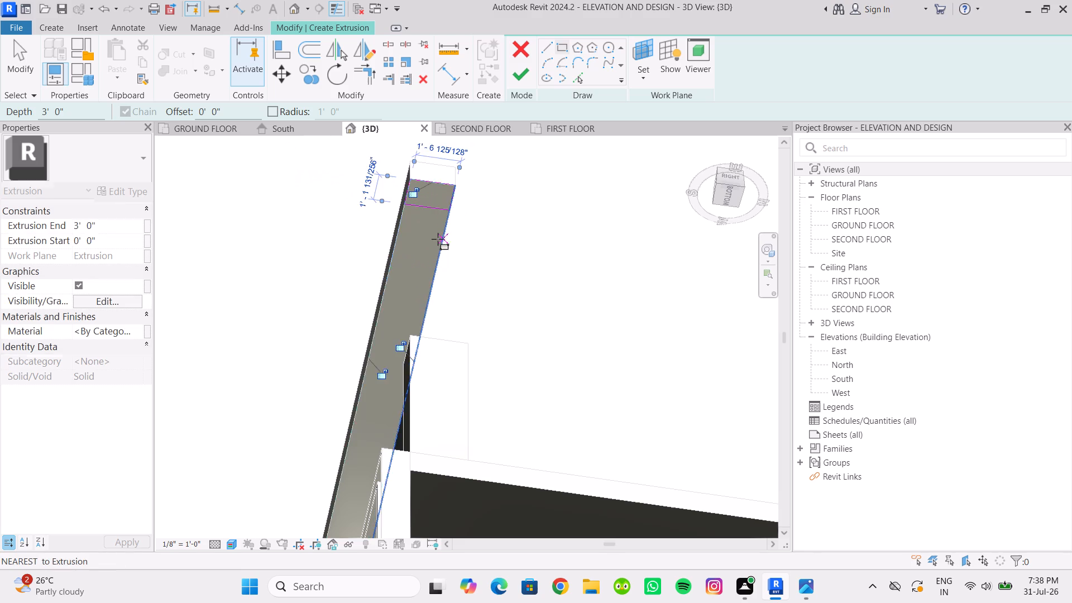
scroll(438, 239, "down", 4)
middle_click_drag(437, 241, 518, 351, "shift")
left_click(521, 85)
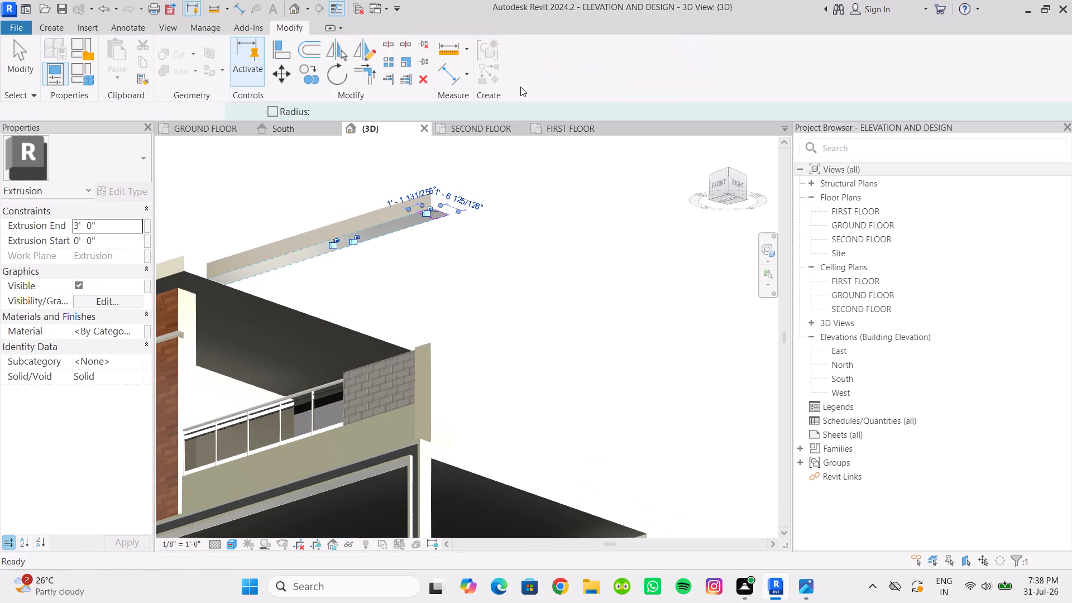
Extend the post extrusion from the beam's outer end down to the top of the balcony's corner wall.
scroll(504, 227, "down", 3)
middle_click_drag(477, 291, 561, 439)
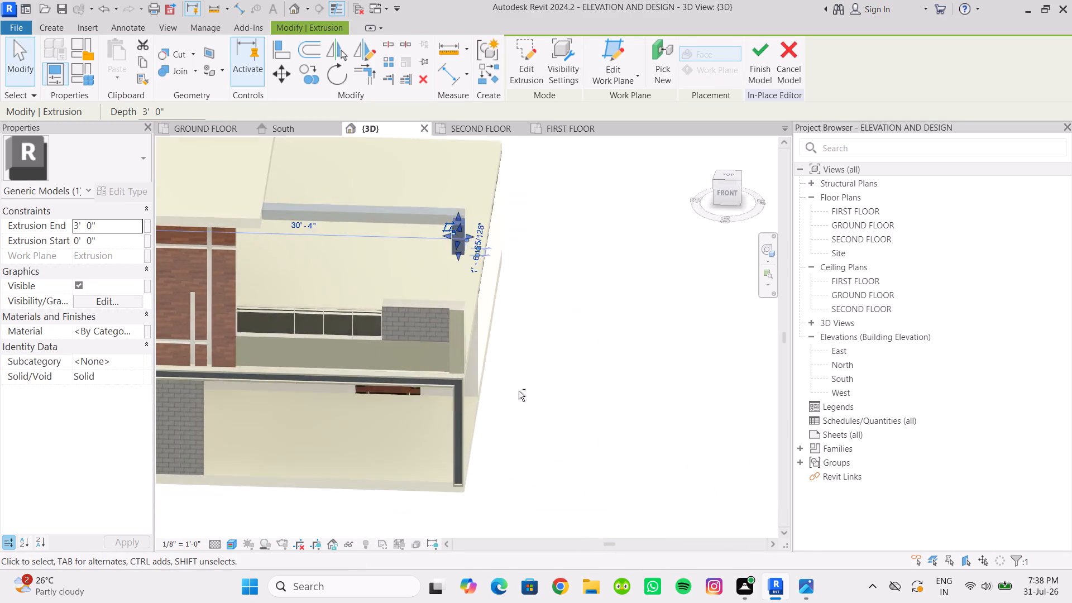
scroll(475, 288, "up", 4)
left_click_drag(447, 232, 452, 326)
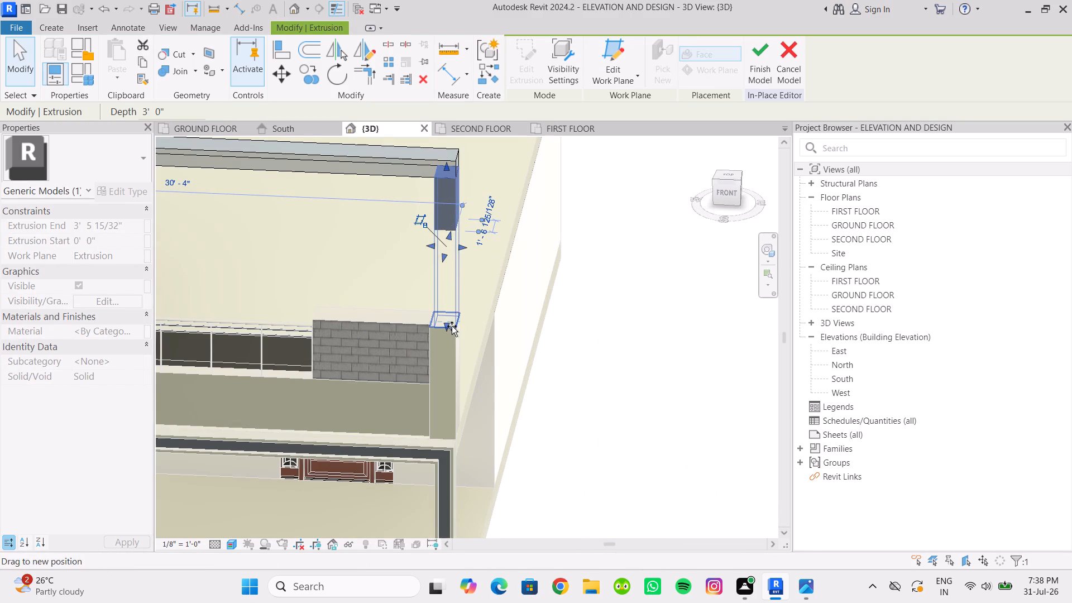
left_click_drag(452, 326, 451, 327)
left_click(667, 377)
Examine the beam and post against the balcony, roof and lower frame from the front.
scroll(647, 378, "down", 4)
middle_click_drag(607, 385, 611, 356, "shift")
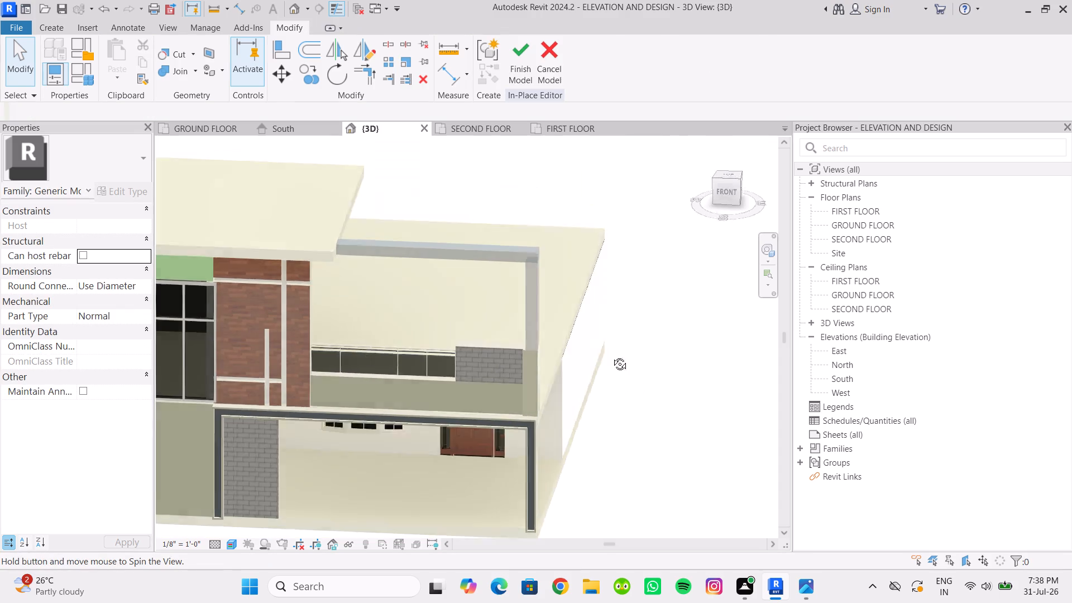
middle_click_drag(611, 356, 614, 317, "shift")
scroll(597, 382, "down", 2)
middle_click_drag(597, 381, 600, 381)
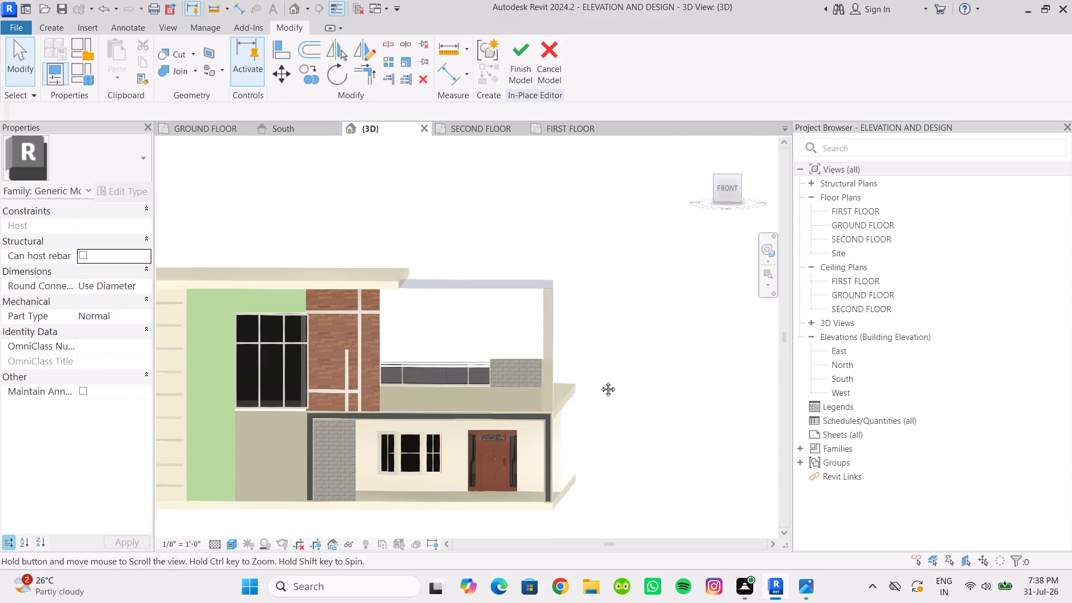
middle_click_drag(600, 381, 608, 382)
scroll(612, 382, "down", 1)
scroll(612, 371, "up", 2)
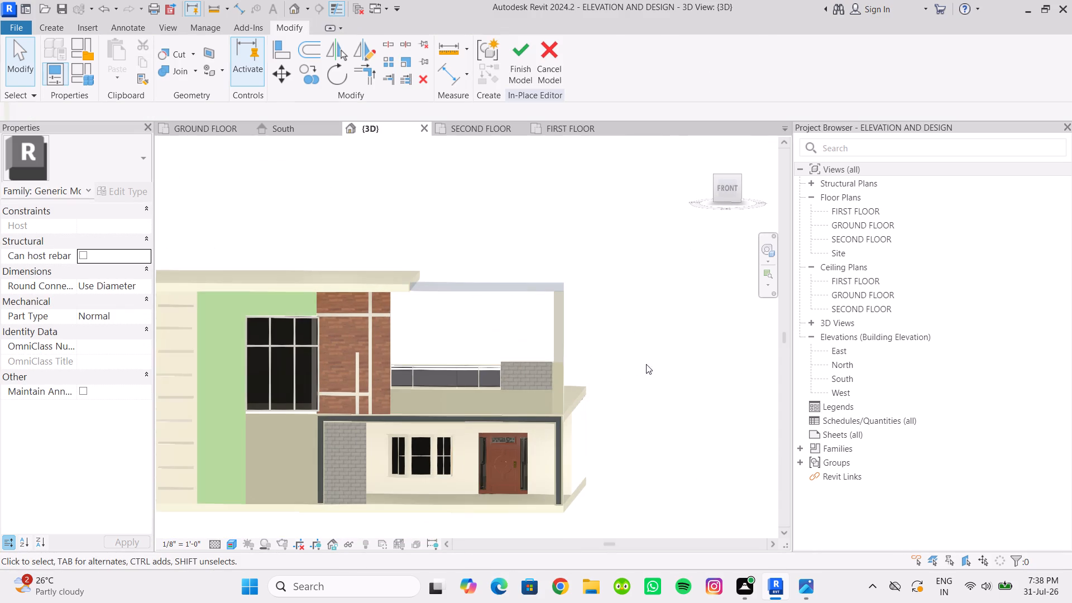
key("Escape")
left_click(609, 305)
scroll(611, 304, "down", 2)
middle_click_drag(614, 305, 621, 279, "shift")
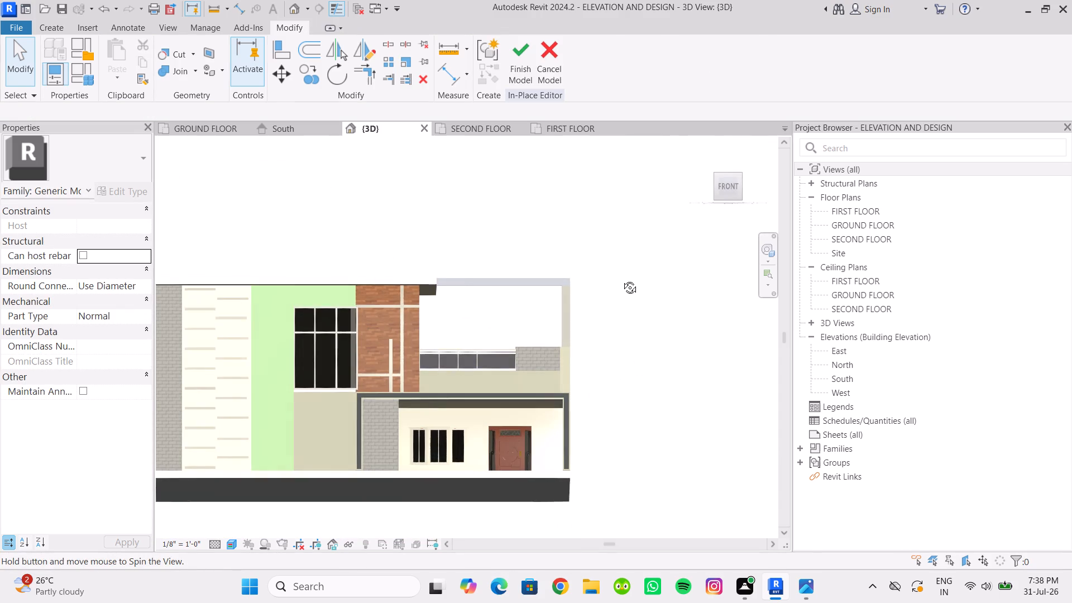
middle_click_drag(621, 279, 631, 299, "shift")
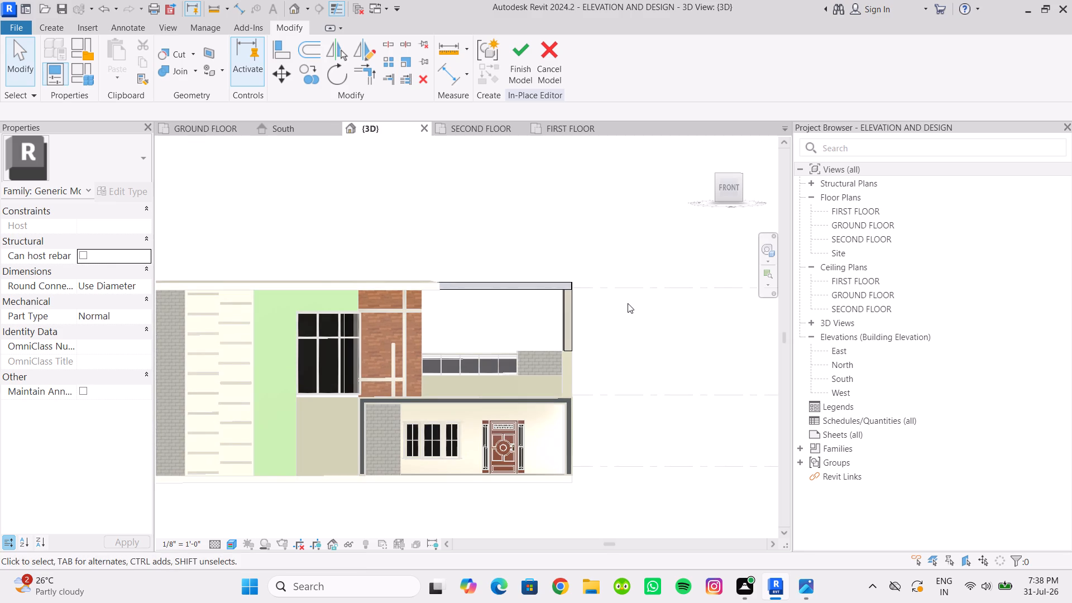
Examine how the beam and post meet the roof and the balcony's corner wall from the front, side and above.
scroll(586, 358, "up", 4)
middle_click_drag(586, 358, 608, 379)
middle_click_drag(603, 380, 605, 480, "shift")
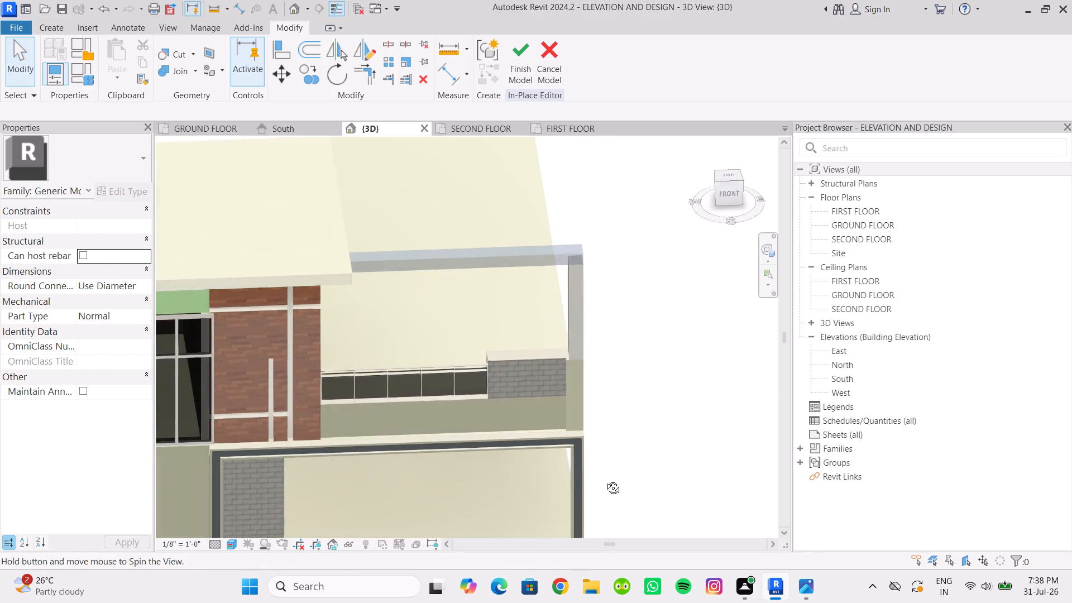
middle_click_drag(605, 480, 604, 487, "shift")
middle_click_drag(587, 430, 466, 371, "shift")
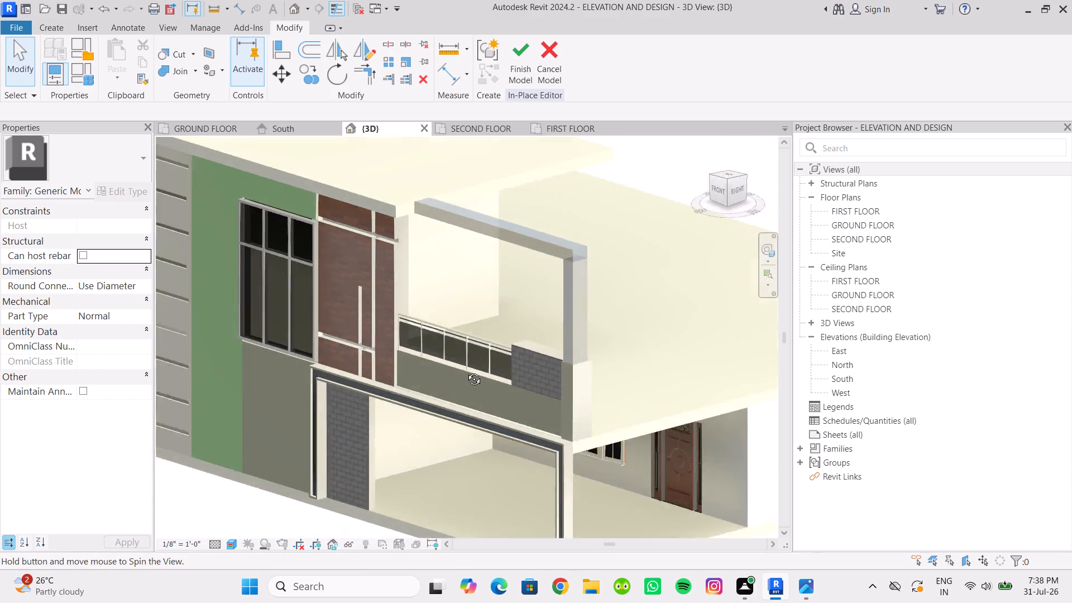
middle_click_drag(466, 371, 384, 410, "shift")
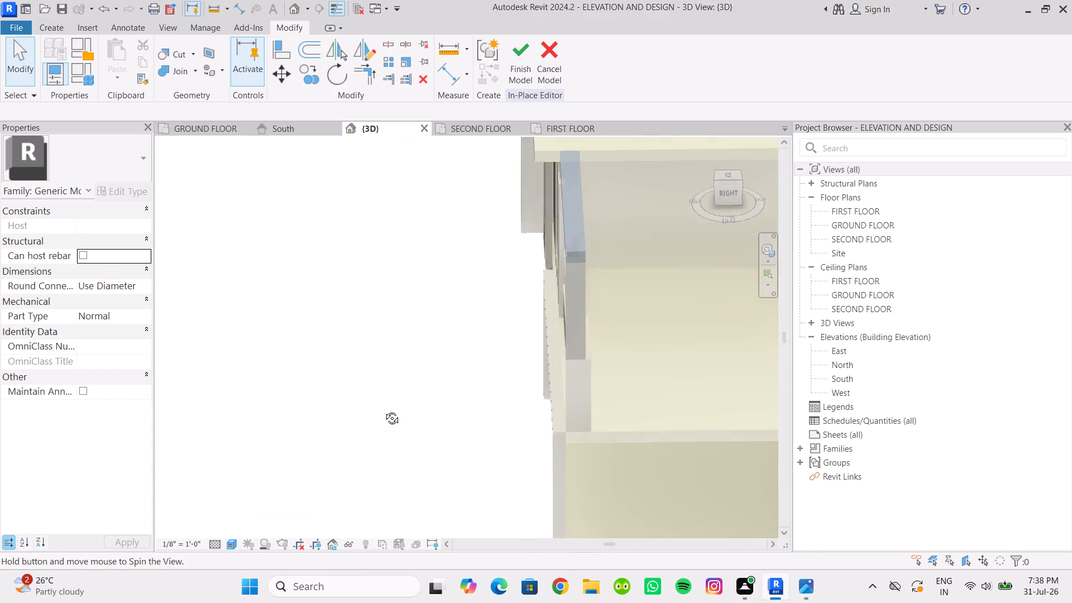
middle_click_drag(384, 410, 603, 351, "shift")
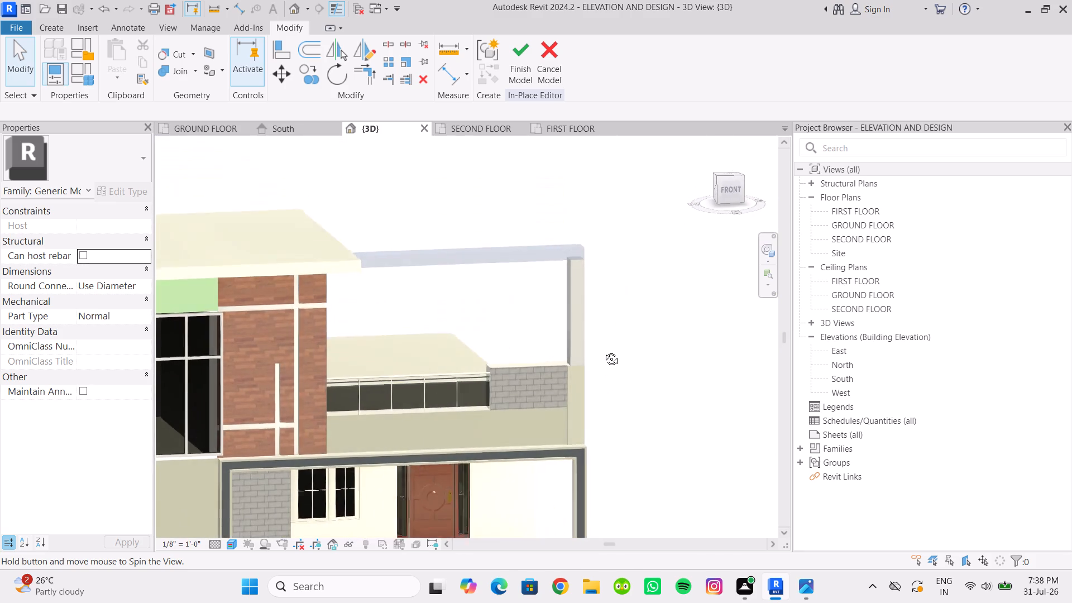
middle_click_drag(603, 351, 601, 342, "shift")
middle_click_drag(582, 376, 575, 477, "shift")
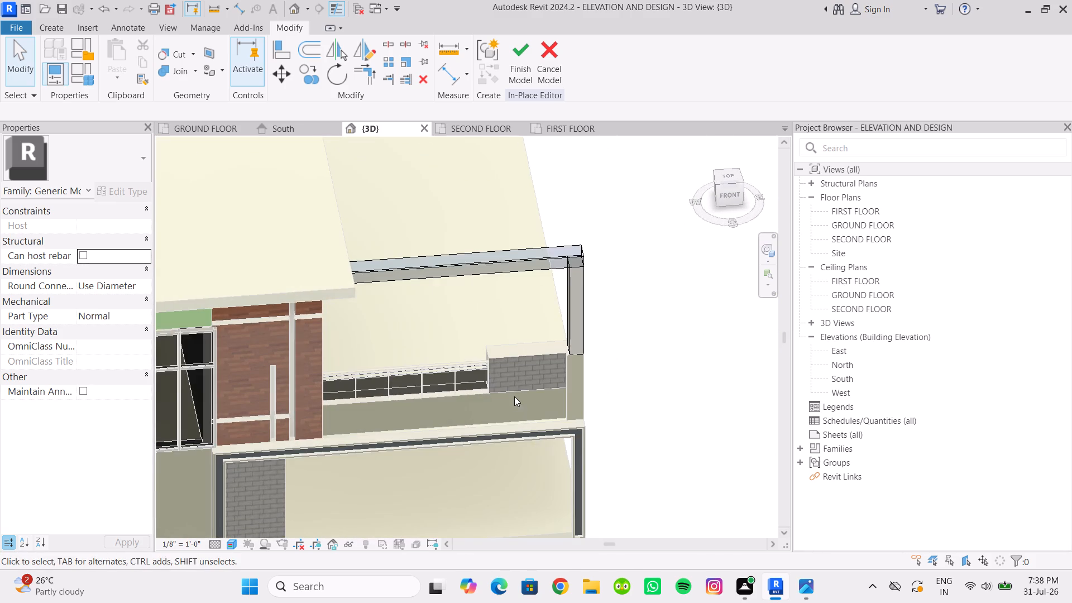
scroll(553, 387, "up", 2)
middle_click_drag(551, 391, 539, 409)
middle_click_drag(527, 413, 516, 455, "shift")
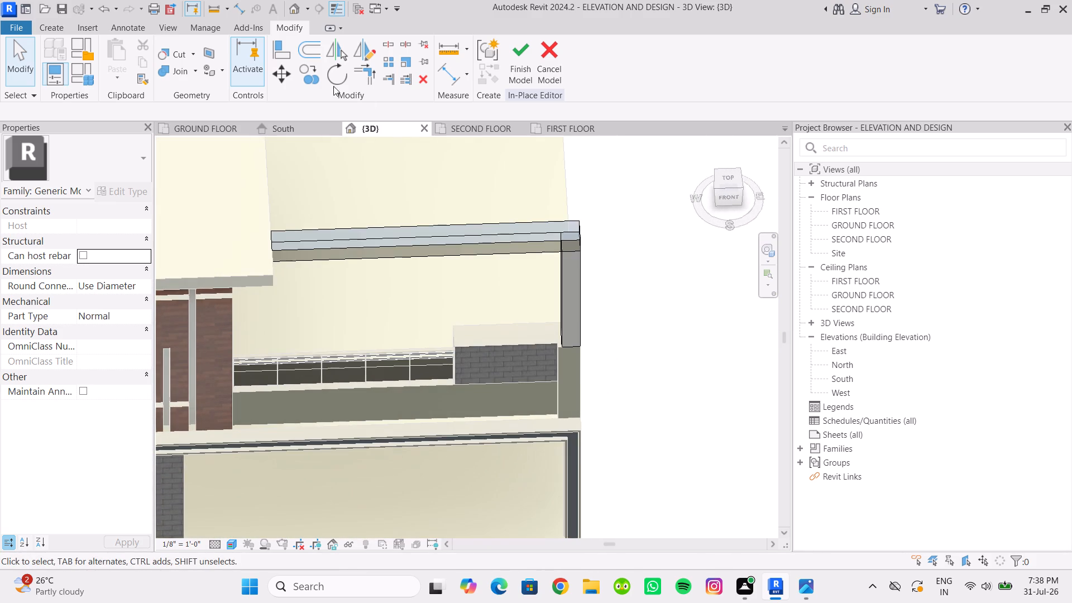
Create an extrusion from a rectangle about 5" square on top of the balcony's brick wall, at its inner front corner.
left_click(58, 31)
left_click(118, 53)
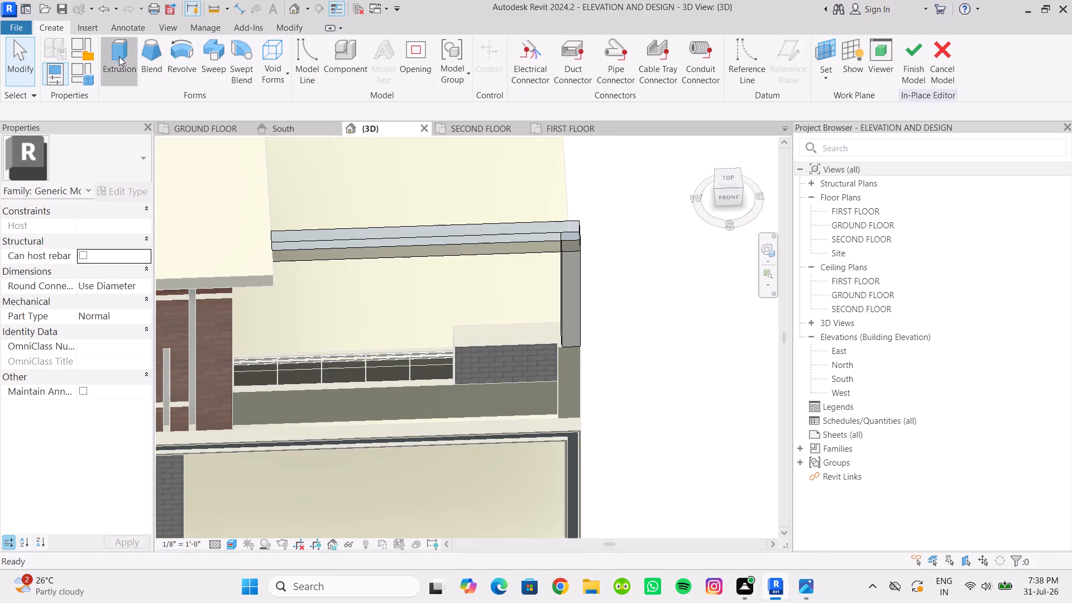
scroll(544, 346, "up", 3)
middle_click_drag(544, 346, 545, 400, "shift")
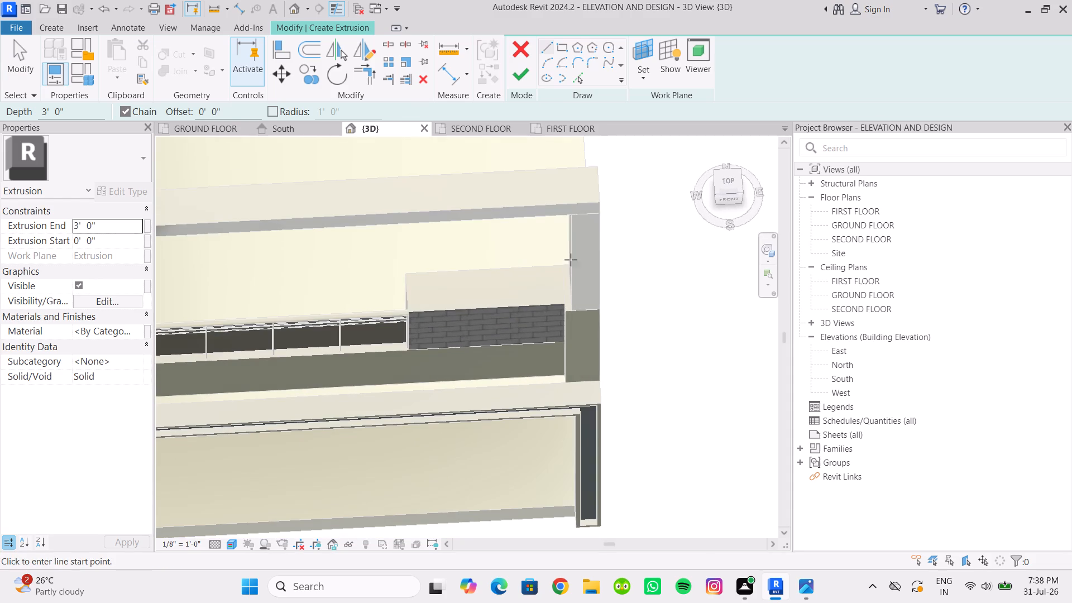
left_click(644, 75)
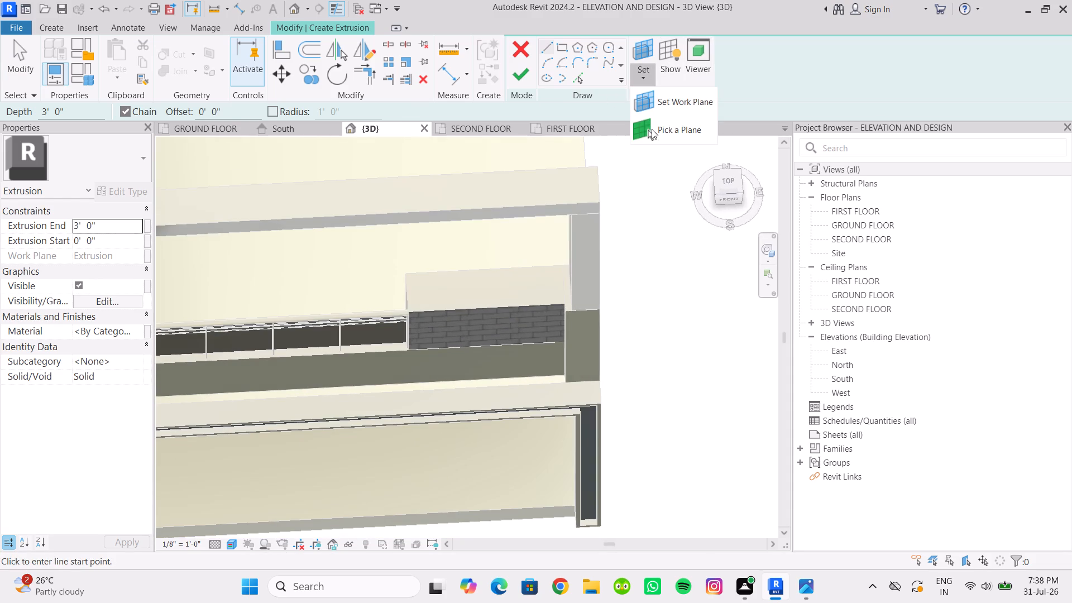
left_click(662, 132)
left_click(456, 297)
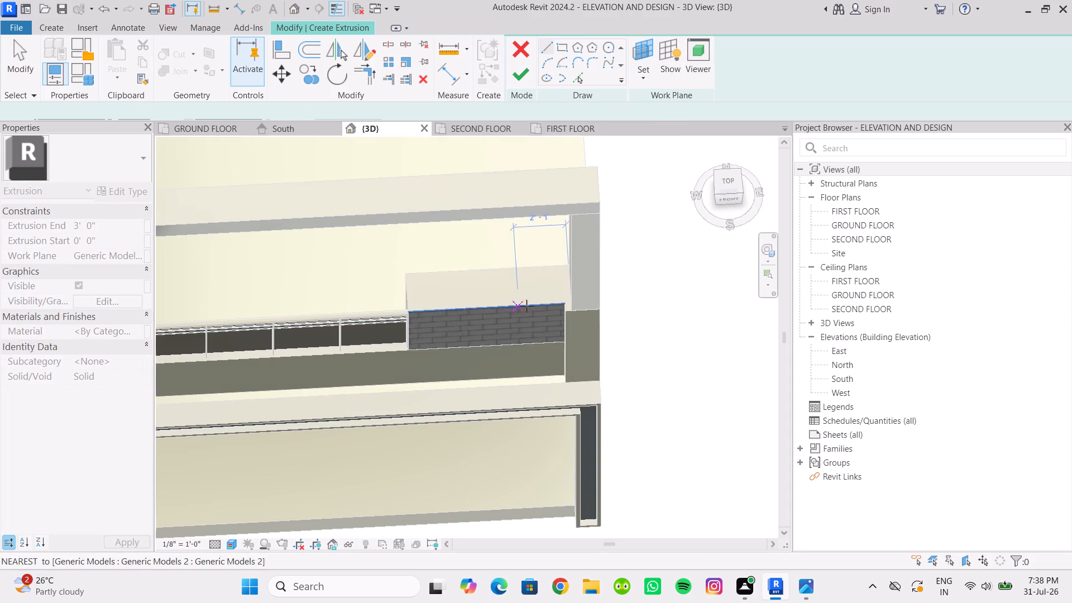
scroll(530, 309, "up", 2)
middle_click_drag(519, 306, 519, 326, "shift")
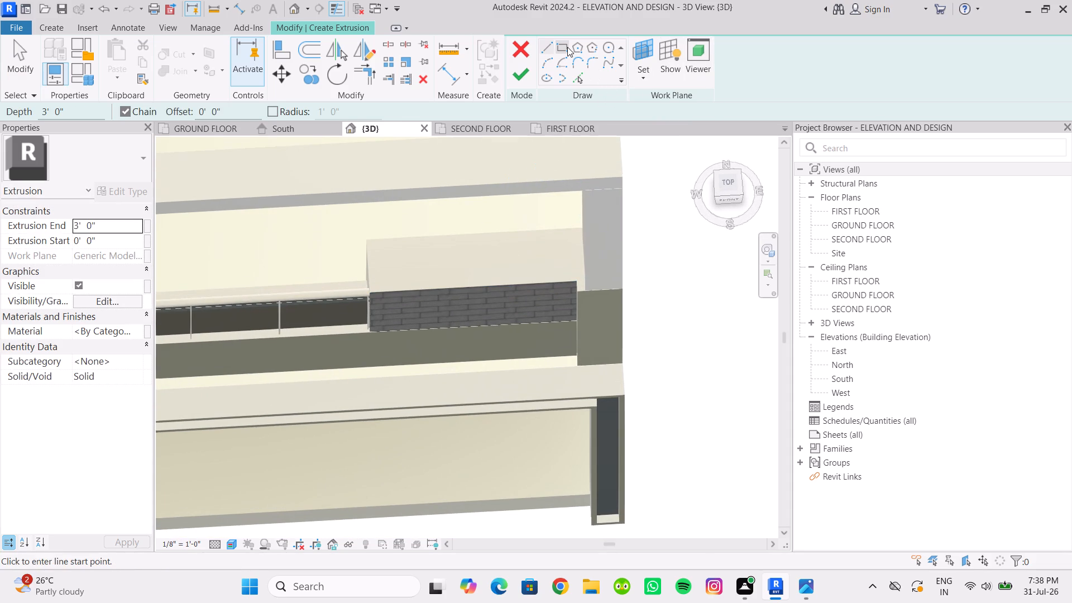
left_click(567, 47)
scroll(401, 322, "up", 3)
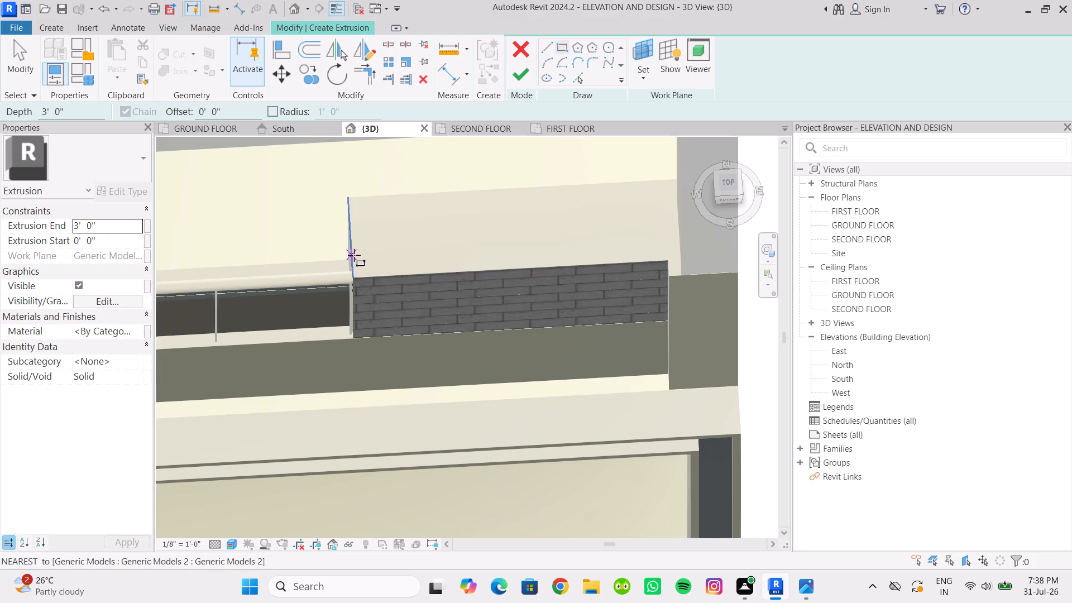
left_click(353, 257)
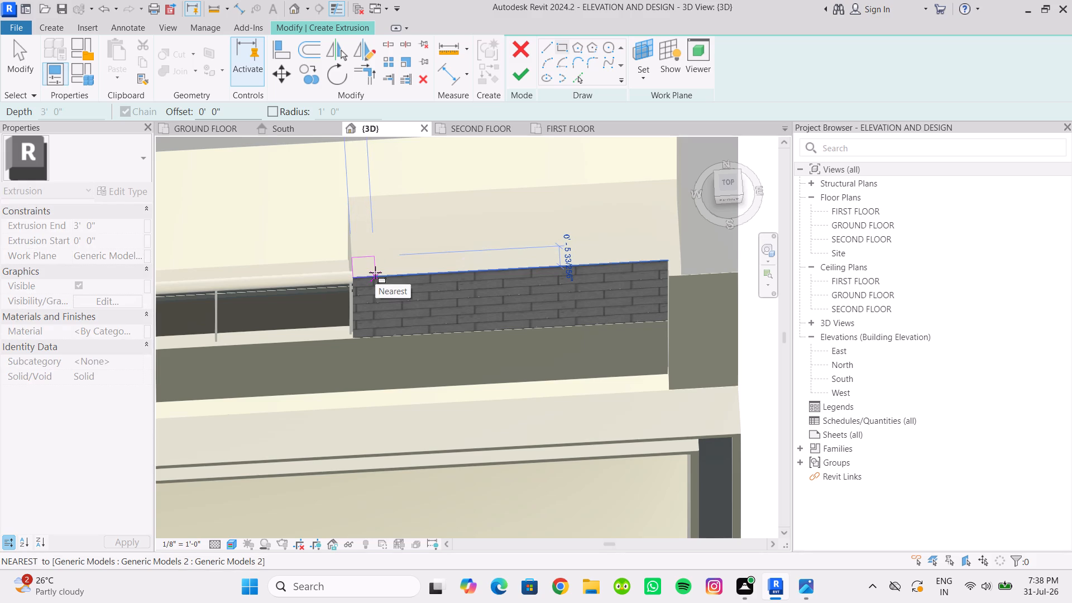
left_click(375, 272)
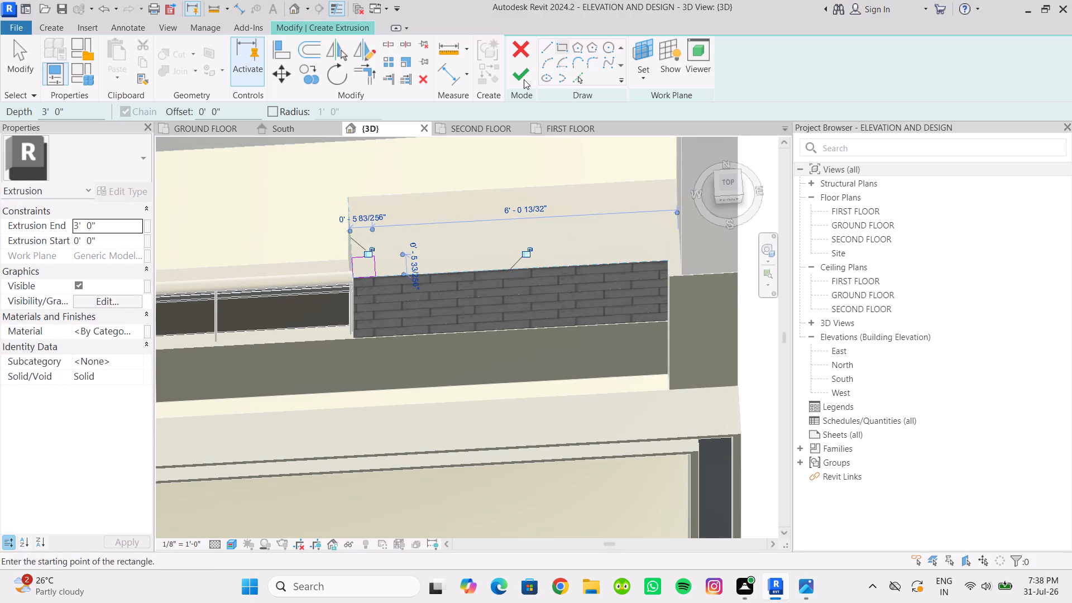
left_click(524, 79)
Extend the slim post extrusion up to the underside of the beam, for a depth of 8' 7".
scroll(422, 254, "down", 3)
middle_click_drag(417, 260, 411, 109, "shift")
scroll(417, 174, "down", 7)
middle_click_drag(425, 209, 433, 132, "shift")
scroll(429, 162, "down", 3)
middle_click_drag(427, 175, 436, 311)
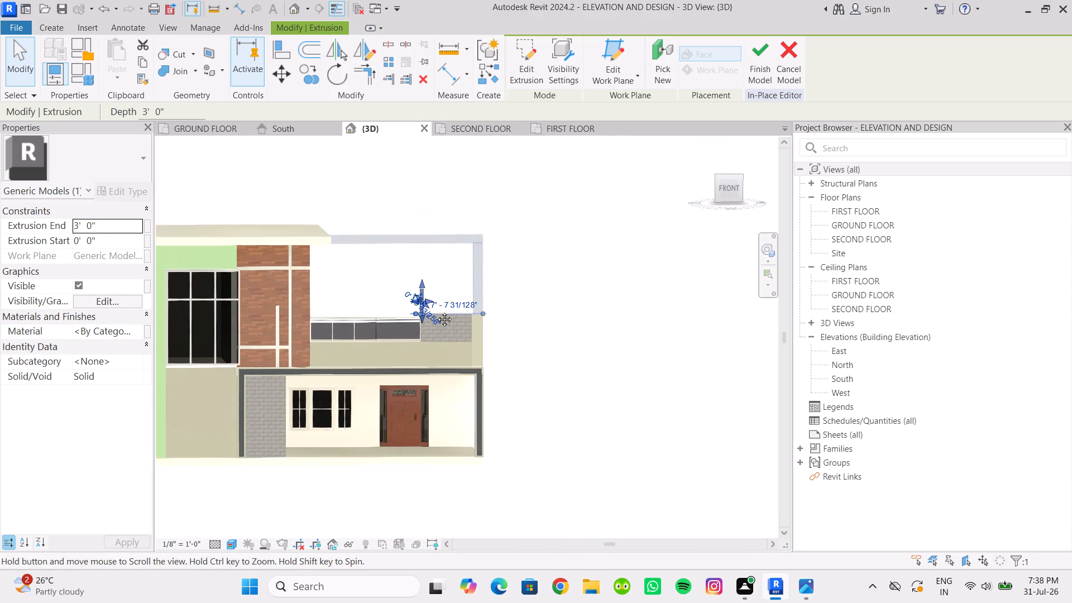
middle_click_drag(436, 311, 436, 325)
scroll(436, 321, "up", 4)
middle_click_drag(420, 323, 413, 284, "shift")
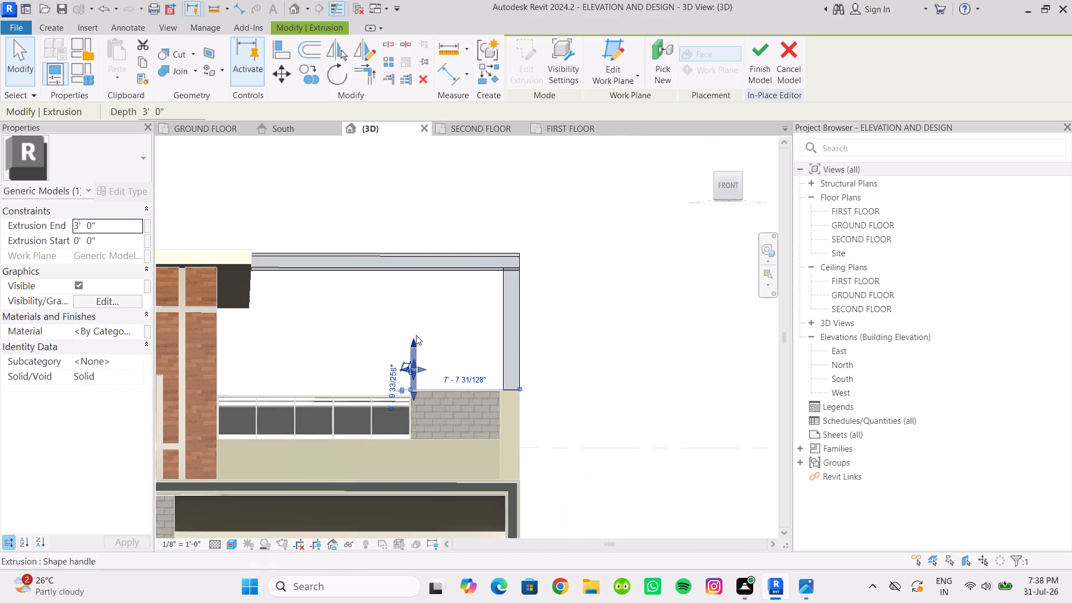
left_click_drag(414, 338, 410, 272)
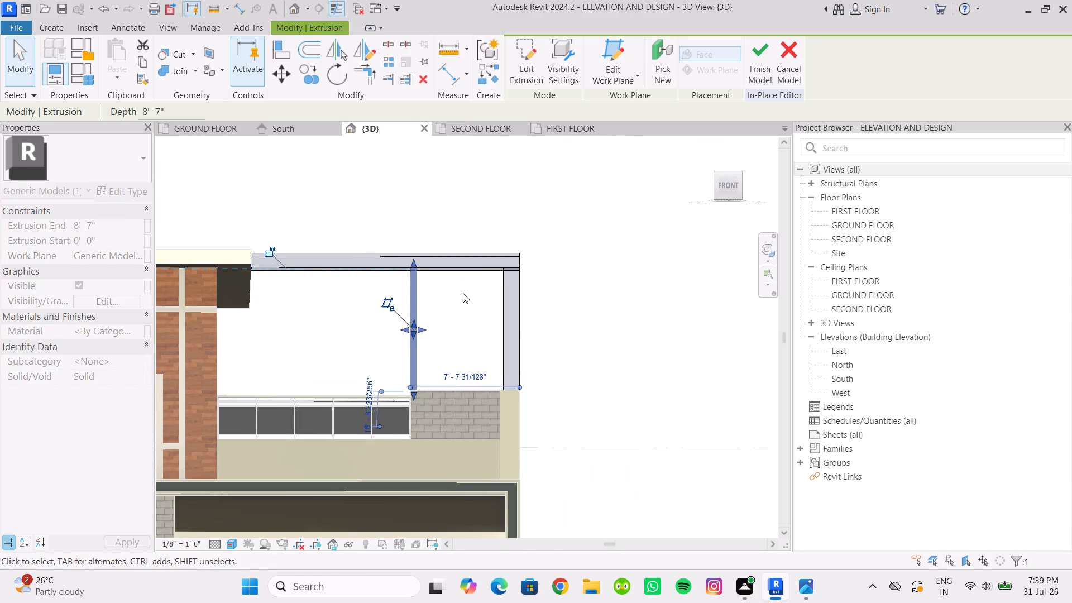
scroll(464, 295, "down", 3)
left_click(555, 304)
scroll(505, 325, "down", 2)
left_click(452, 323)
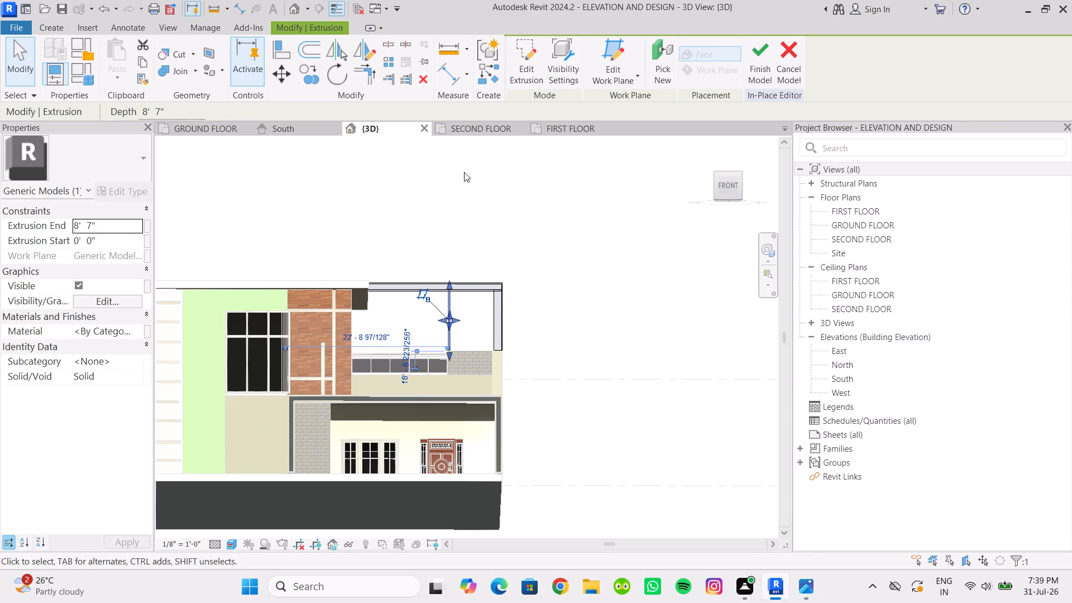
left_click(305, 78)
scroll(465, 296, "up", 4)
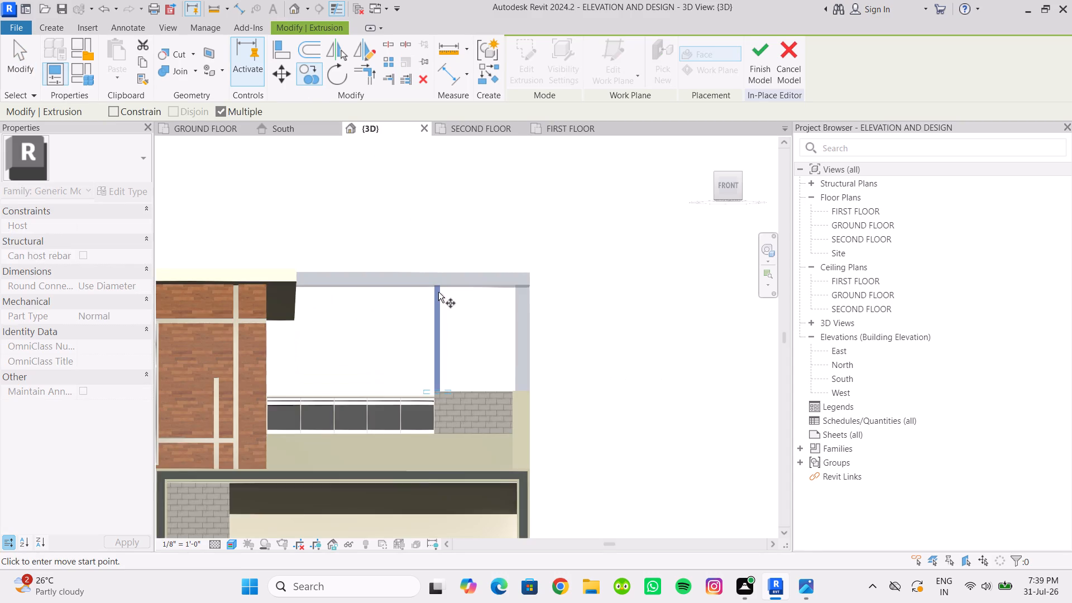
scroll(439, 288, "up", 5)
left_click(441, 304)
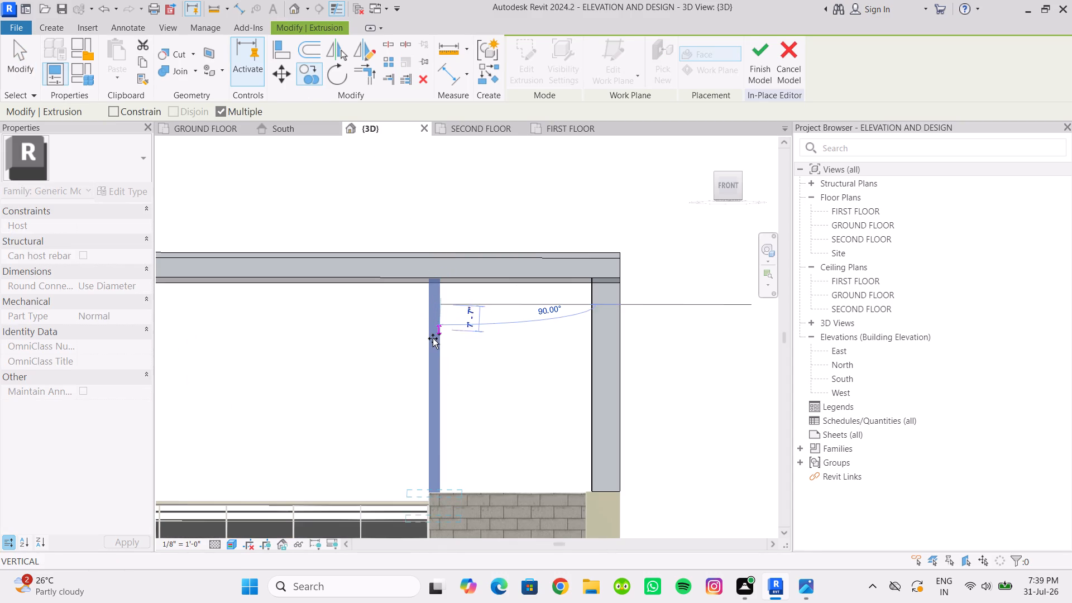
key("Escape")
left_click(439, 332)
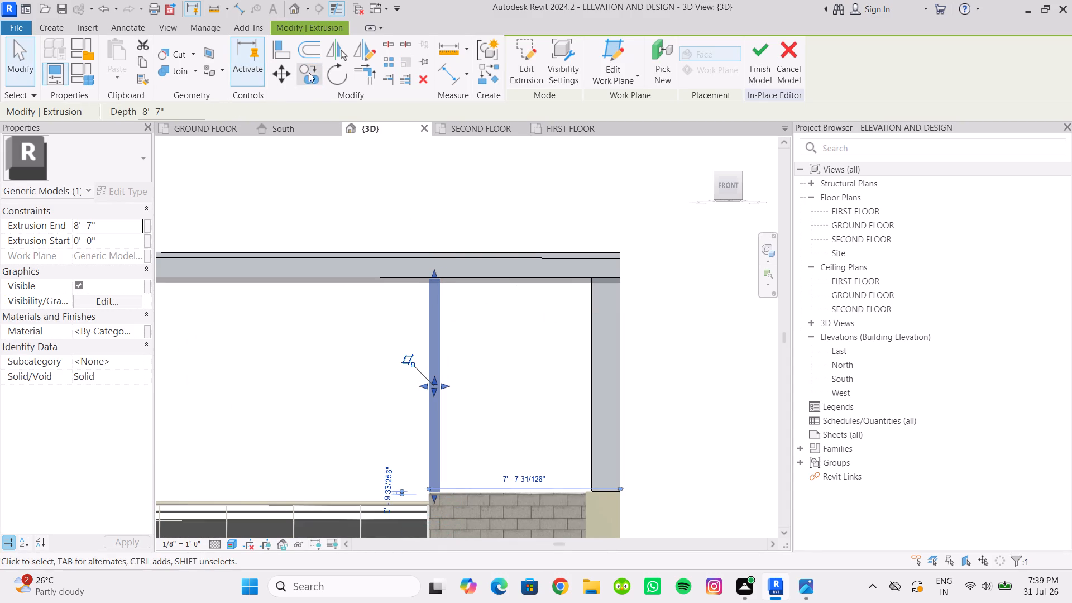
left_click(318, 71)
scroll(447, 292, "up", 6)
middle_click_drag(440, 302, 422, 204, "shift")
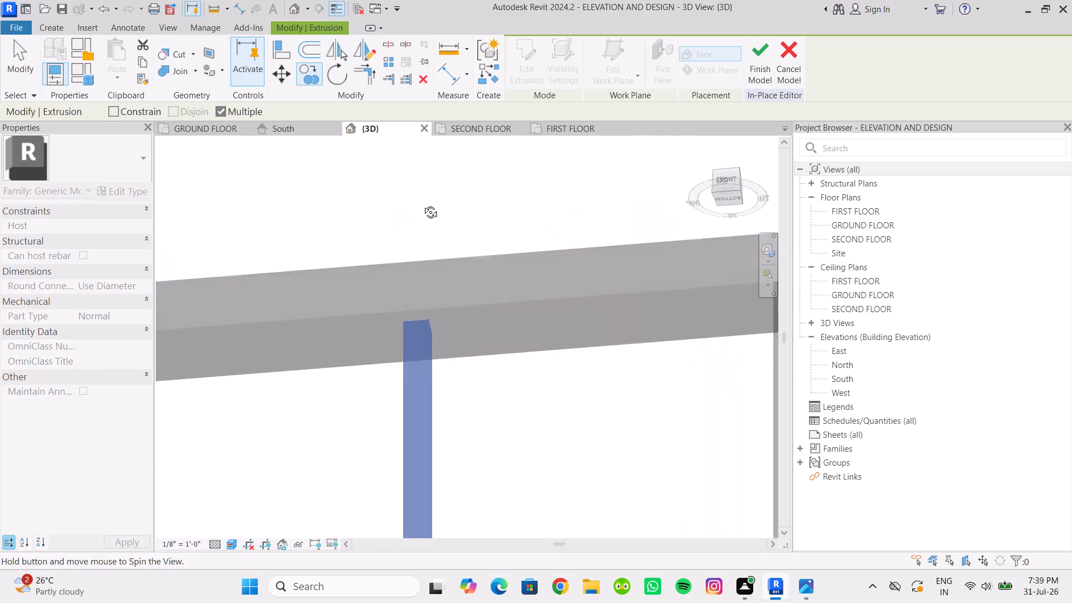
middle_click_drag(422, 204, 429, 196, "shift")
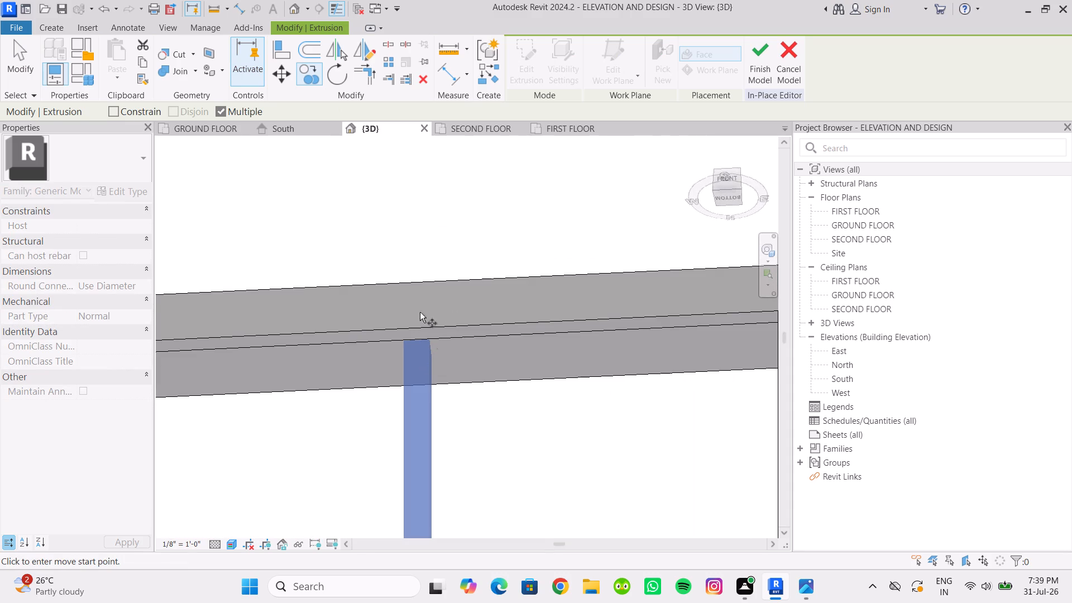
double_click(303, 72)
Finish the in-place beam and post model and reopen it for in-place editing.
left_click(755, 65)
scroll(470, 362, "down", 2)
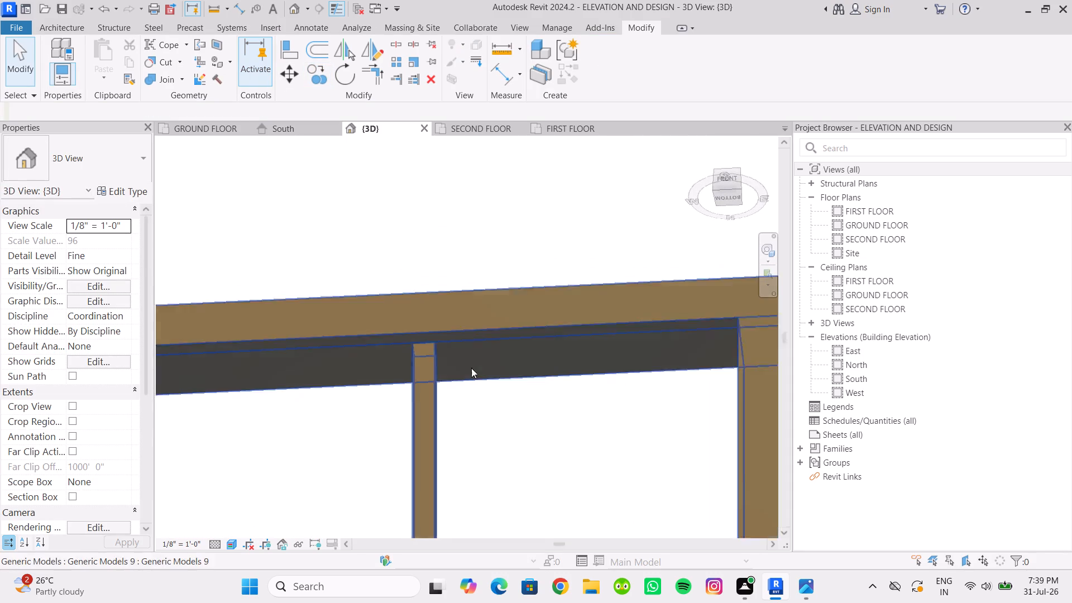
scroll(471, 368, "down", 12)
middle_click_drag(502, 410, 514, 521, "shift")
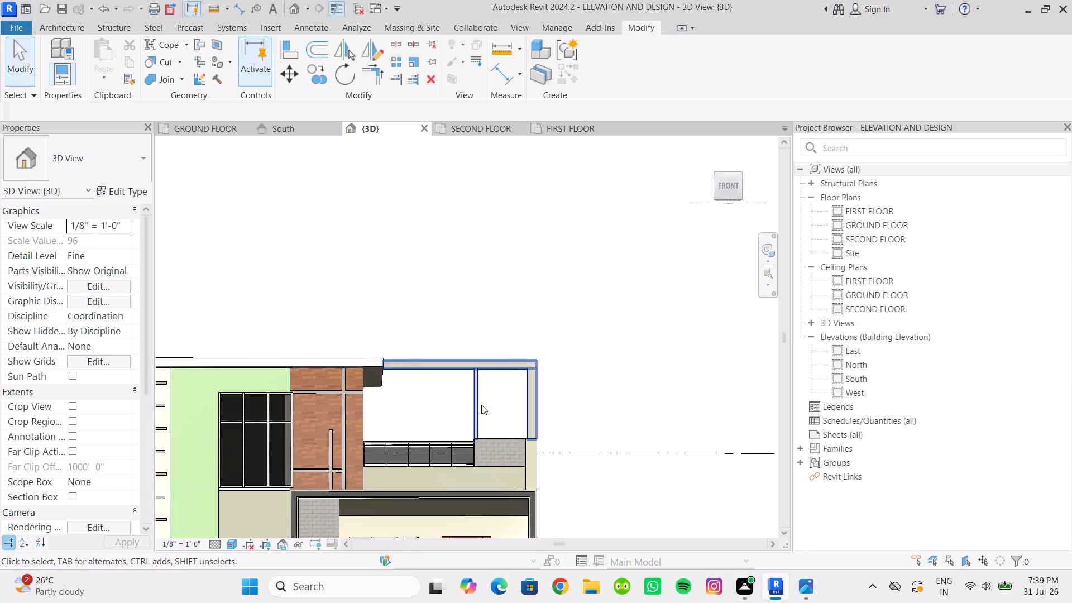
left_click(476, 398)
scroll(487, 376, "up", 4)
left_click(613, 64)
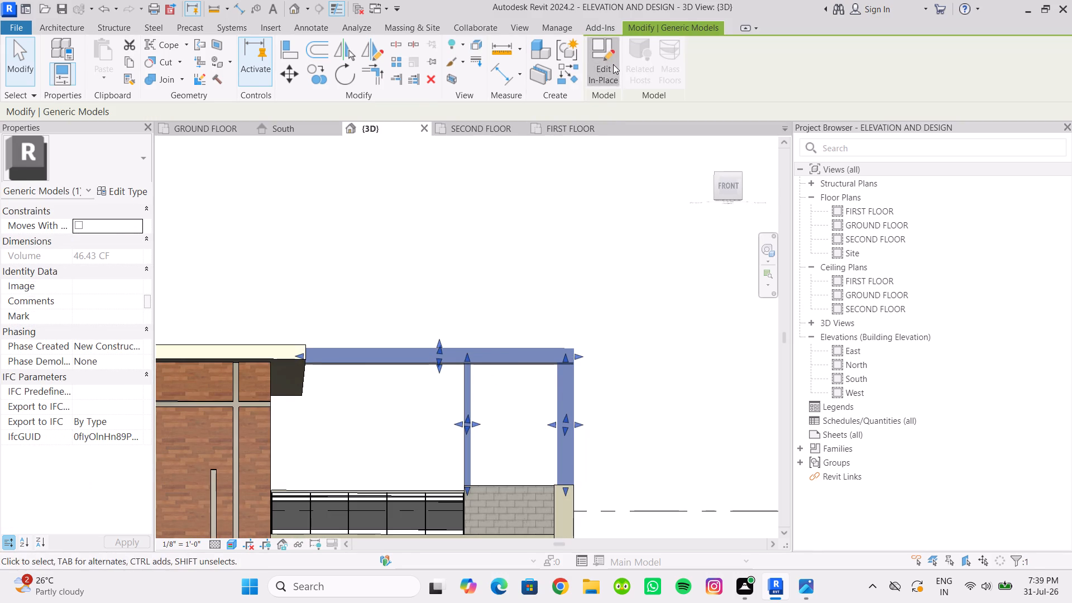
Copy the slim post three times along the top of the brick wall, at intervals toward the beam's outer post.
left_click(470, 387)
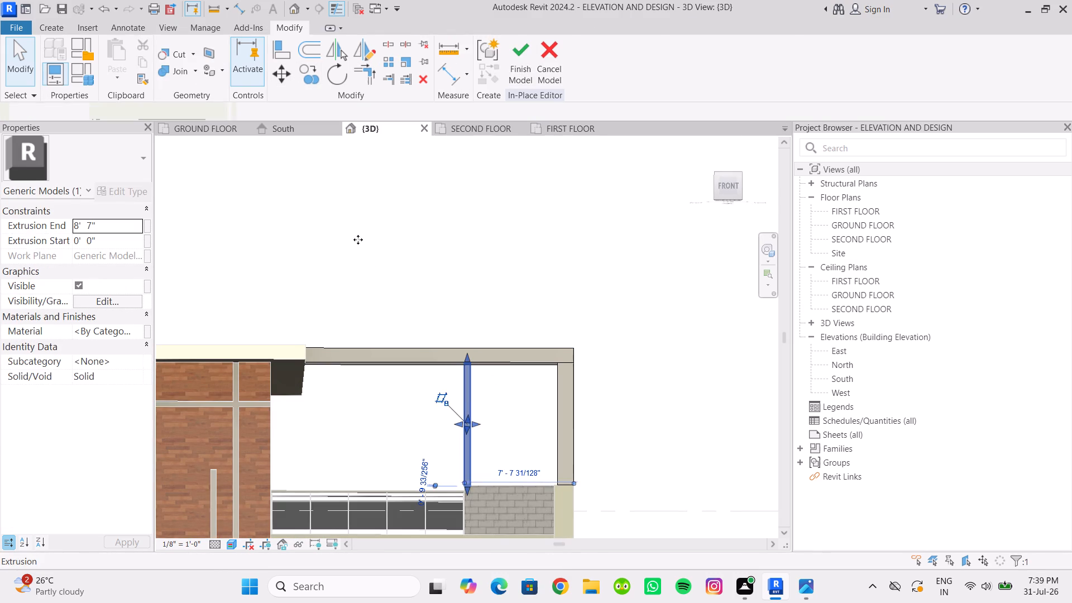
left_click(304, 68)
scroll(481, 397, "up", 5)
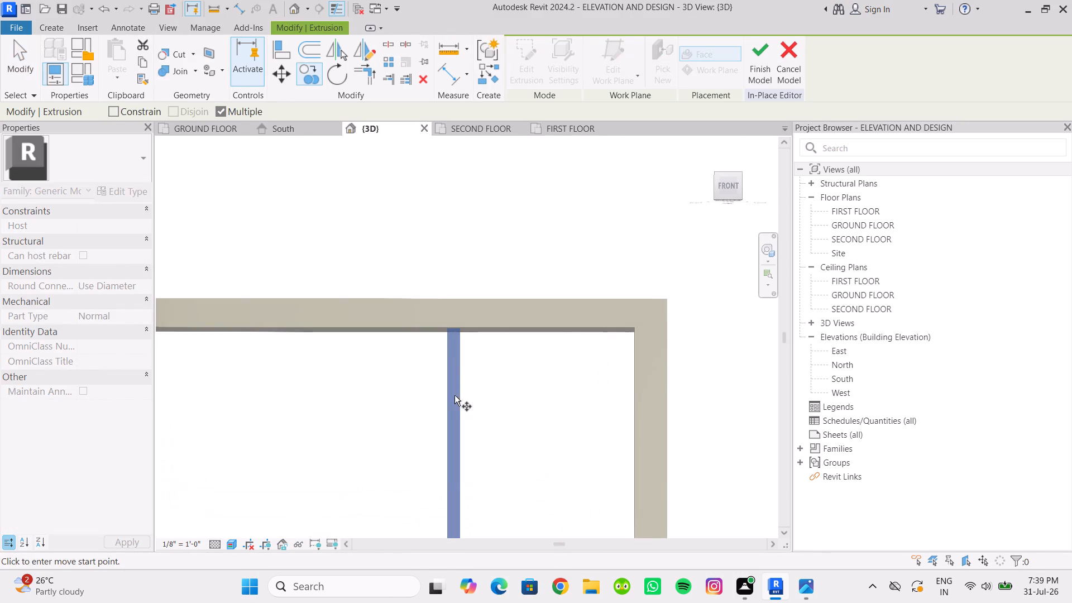
scroll(452, 394, "down", 2)
middle_click_drag(452, 394, 438, 306, "shift")
double_click(452, 449)
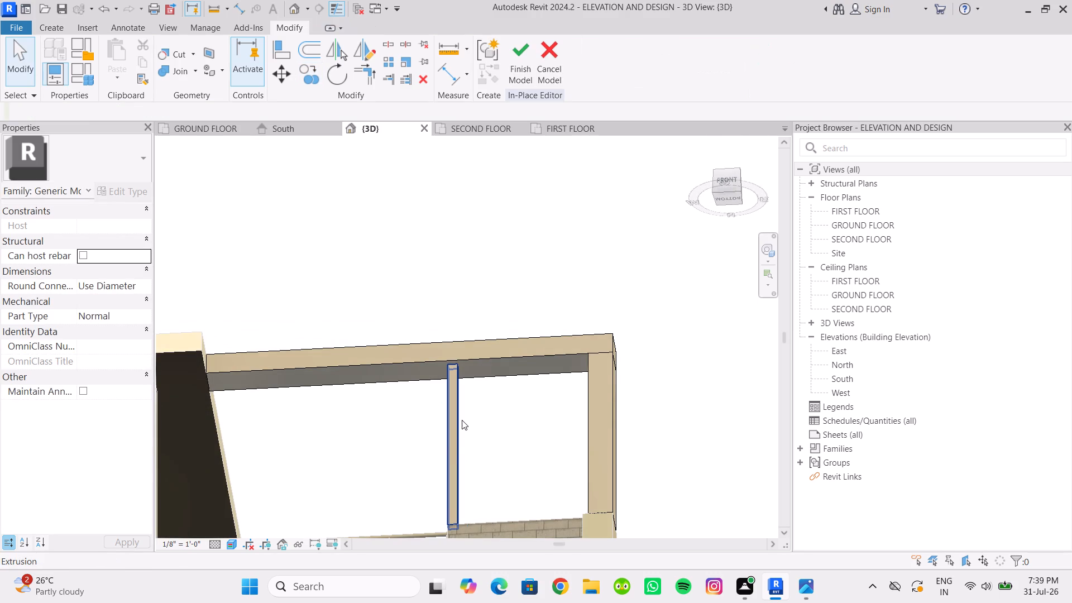
left_click(460, 414)
left_click(313, 71)
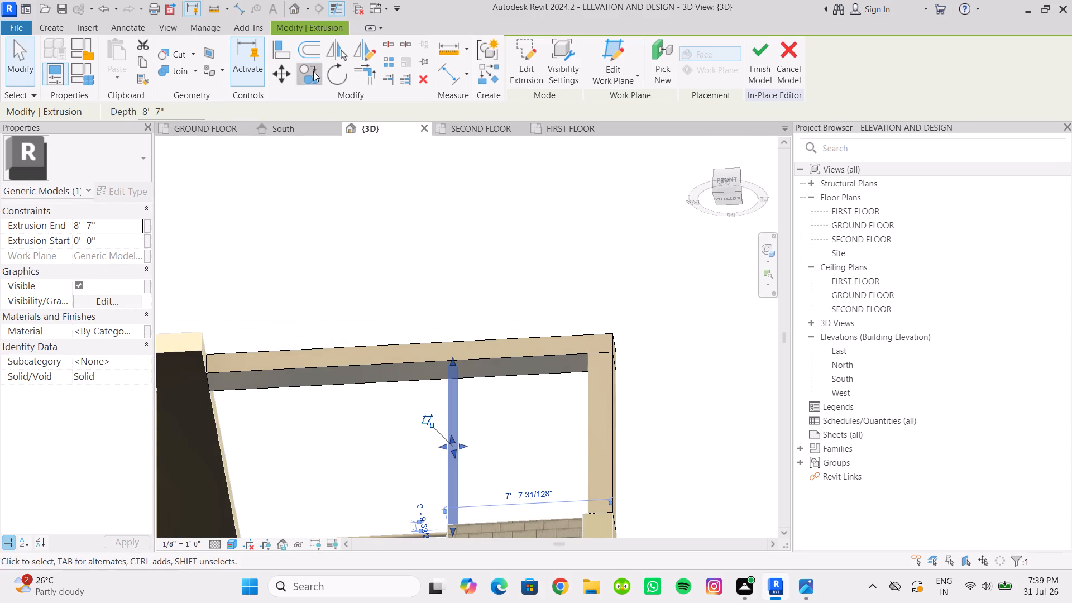
scroll(461, 371, "up", 2)
left_click(453, 373)
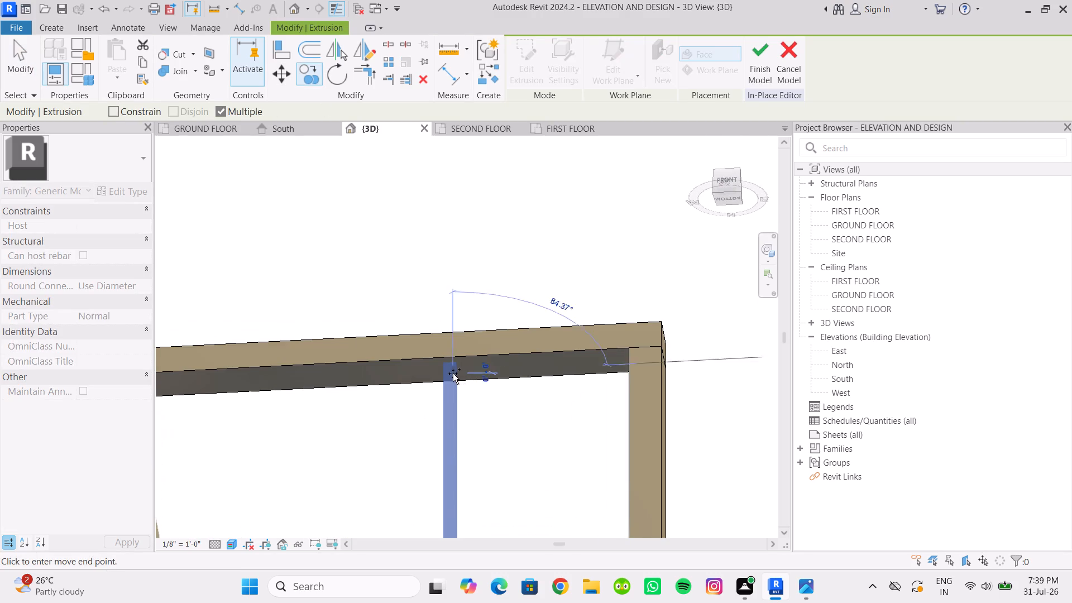
left_click(504, 367)
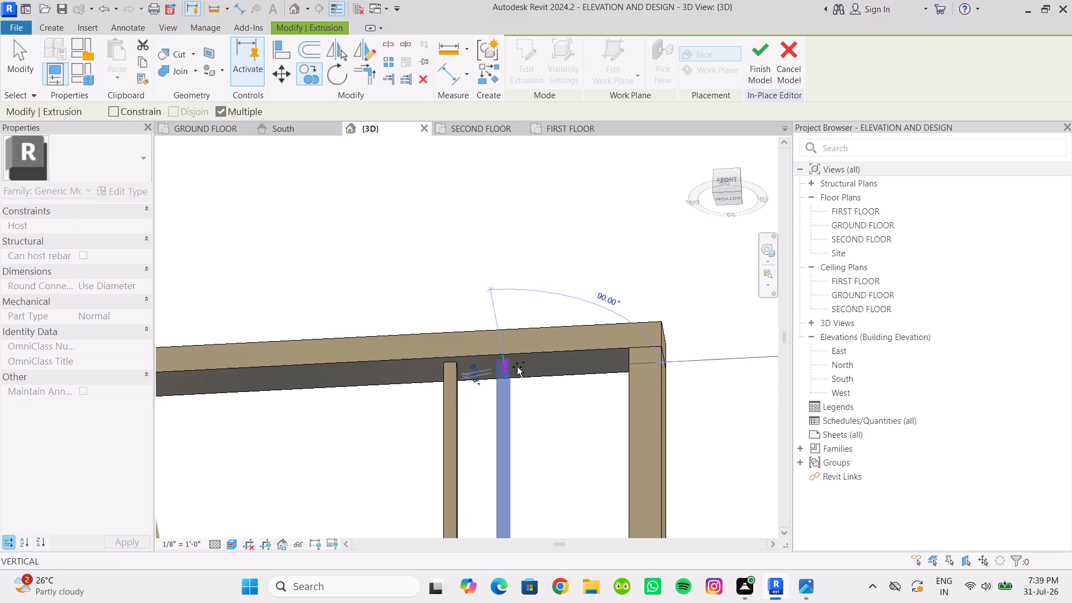
left_click(562, 366)
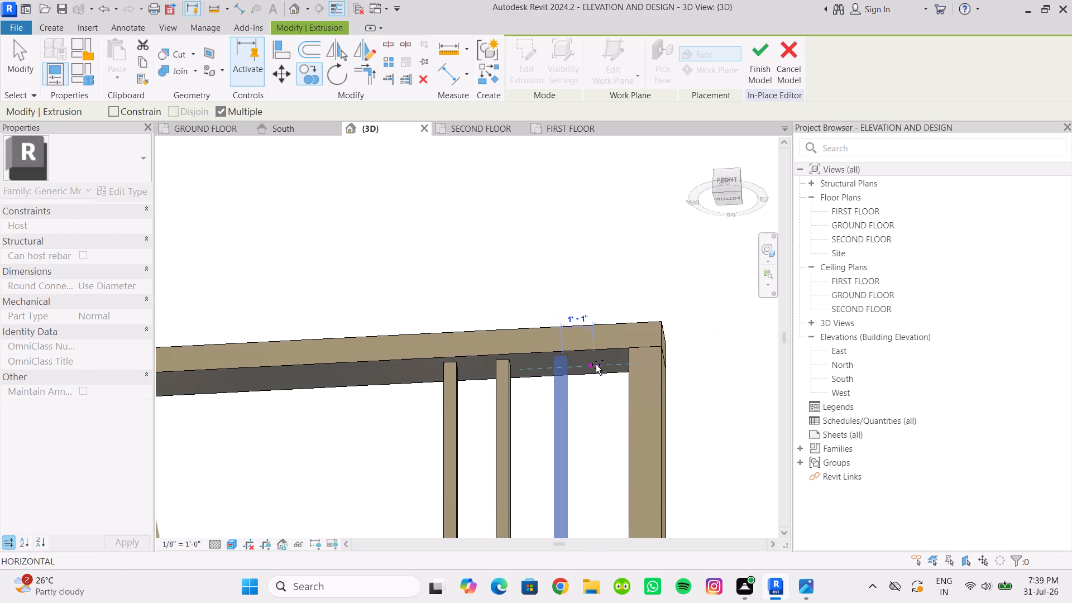
left_click(607, 364)
scroll(606, 385, "down", 5)
middle_click_drag(606, 391, 618, 465, "shift")
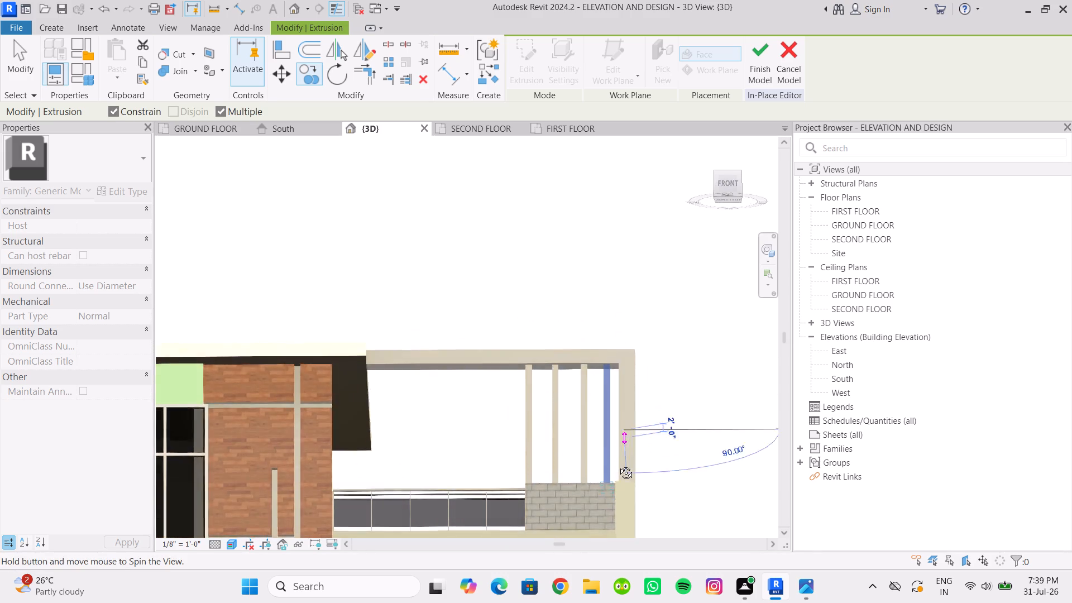
Finish the in-place model with the copied slim posts and reopen it for in-place editing.
middle_click_drag(618, 465, 618, 532, "shift")
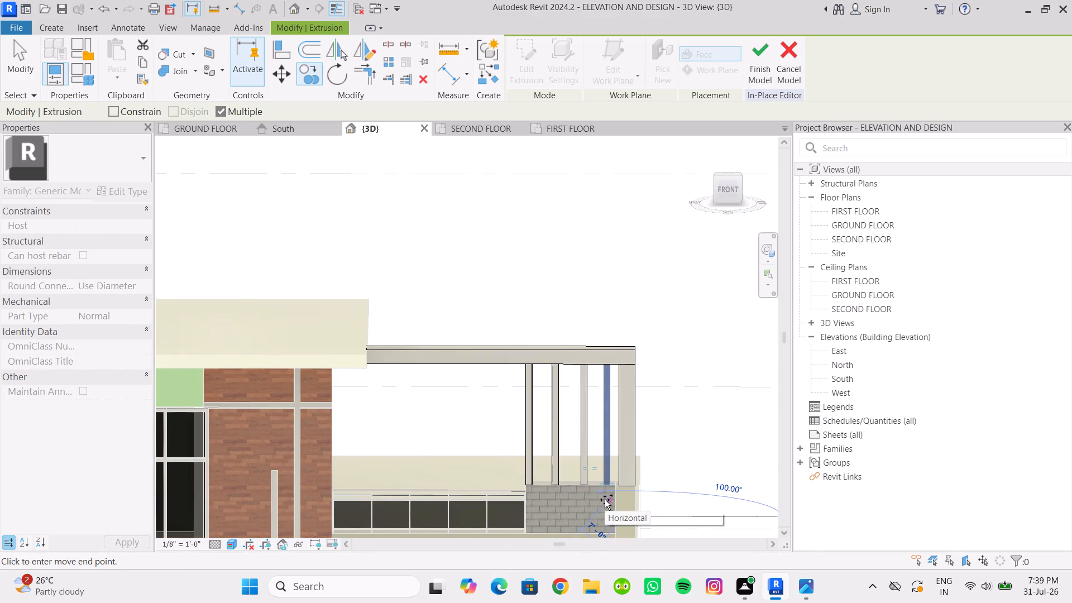
left_click(768, 56)
scroll(621, 331, "down", 6)
scroll(621, 414, "up", 5)
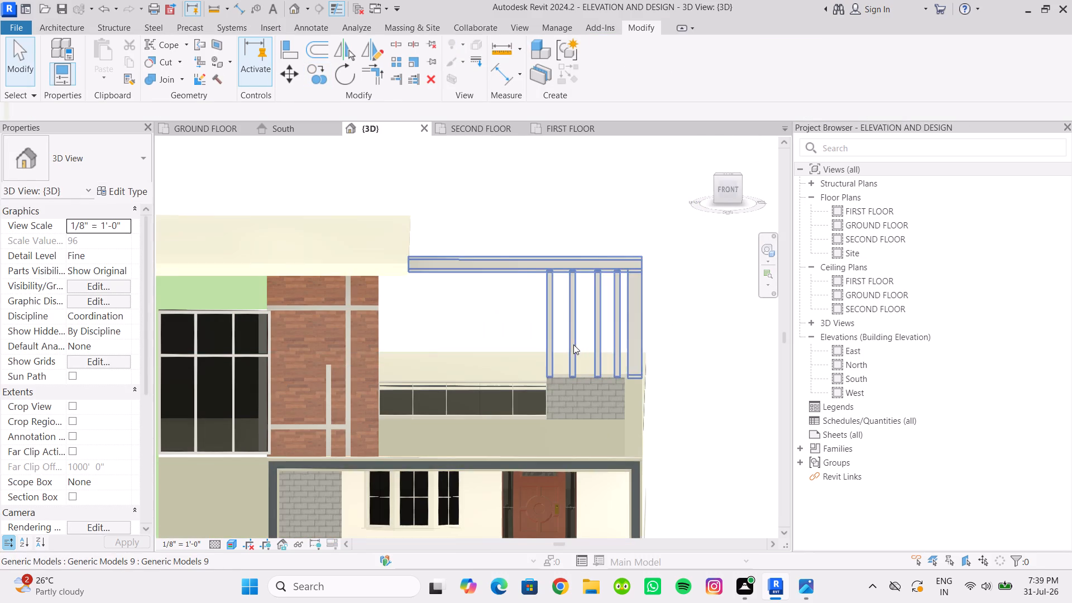
left_click(573, 344)
left_click(576, 358)
double_click(576, 350)
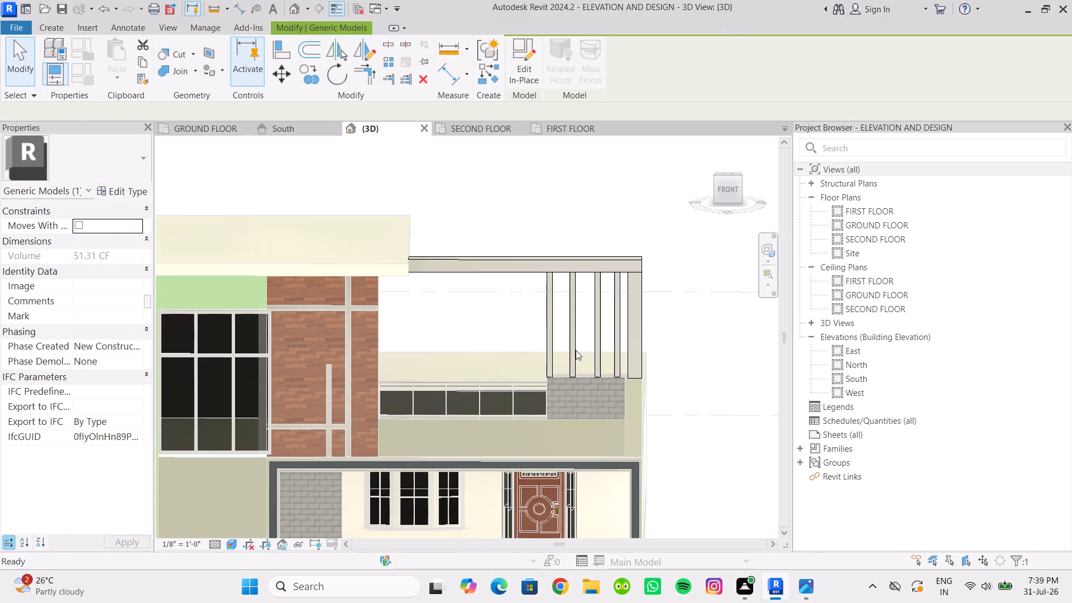
Nudge the two slim posts nearest the beam's outer post about 3" each toward the house, evening out the row's spacing.
left_click(575, 348)
left_click(601, 350)
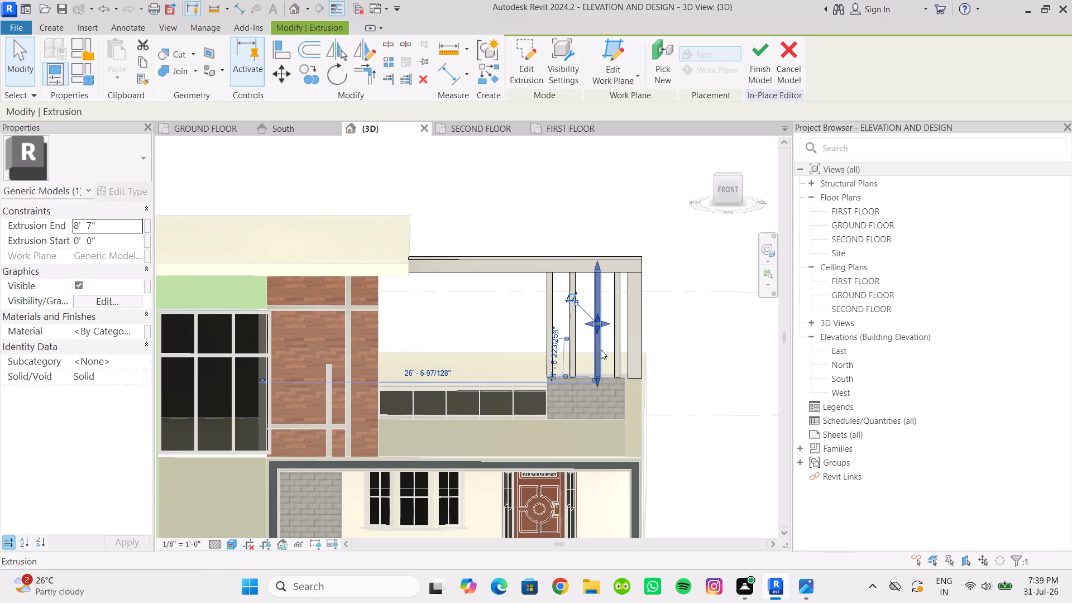
key("Left")
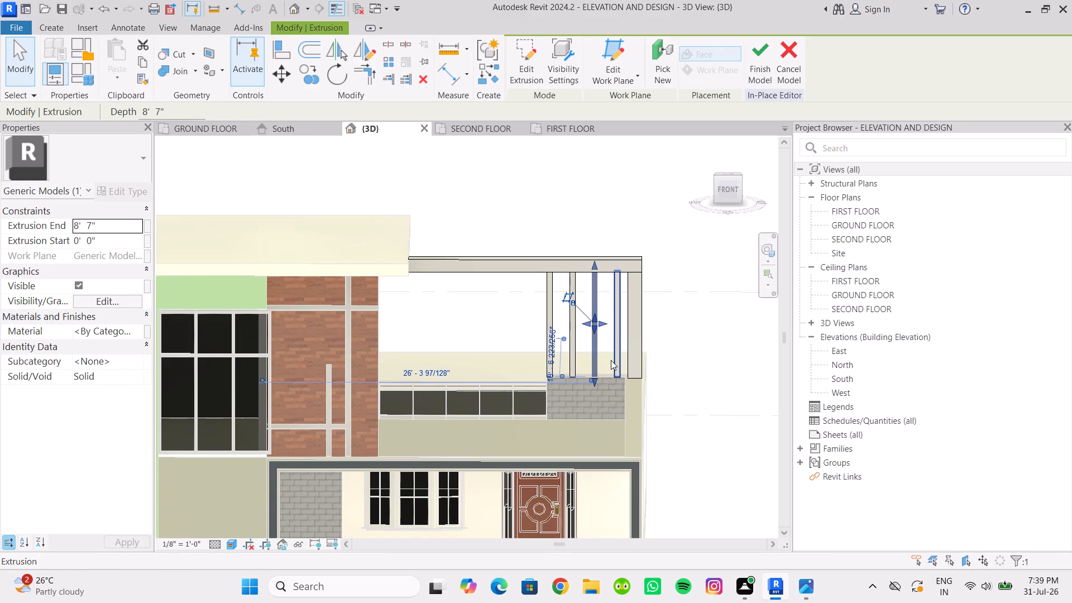
left_click(611, 361)
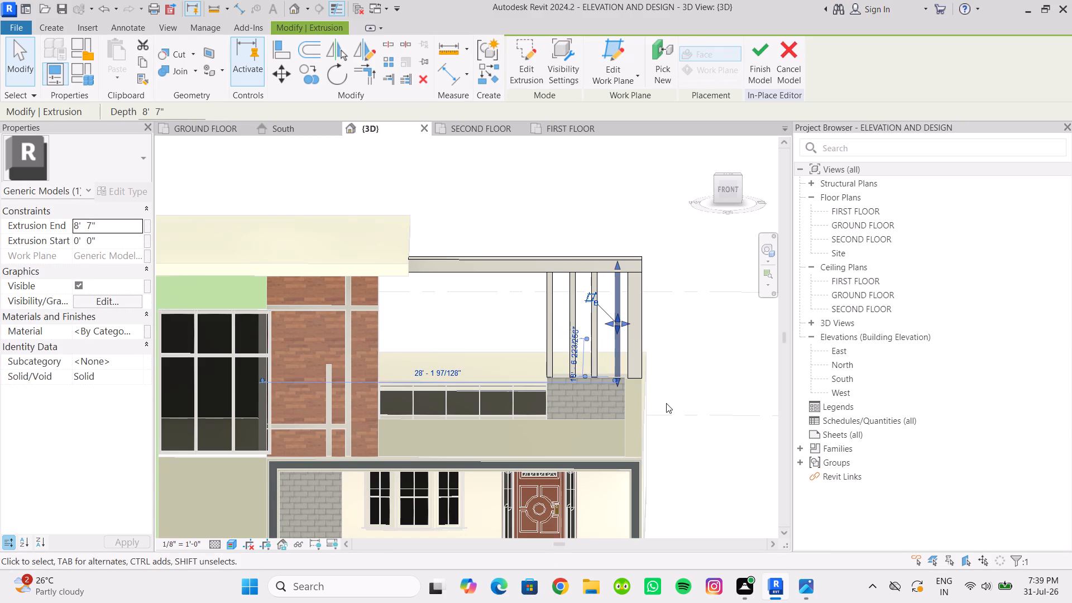
key("Left")
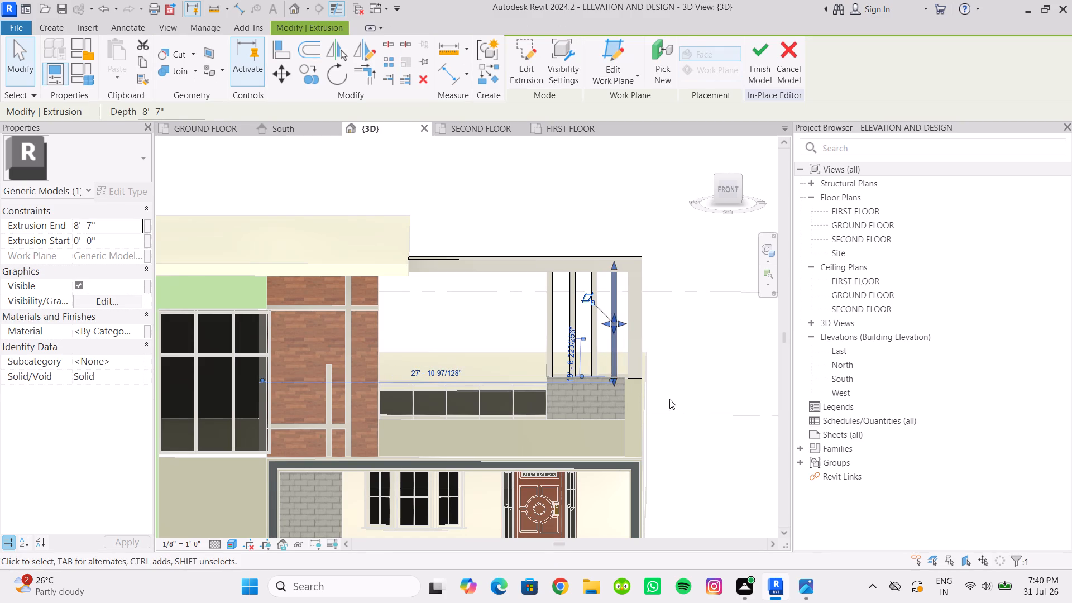
left_click(669, 399)
Examine the spacing of the slim posts under the beam against the house's front elevation.
scroll(676, 395, "down", 3)
middle_click_drag(674, 396, 679, 344)
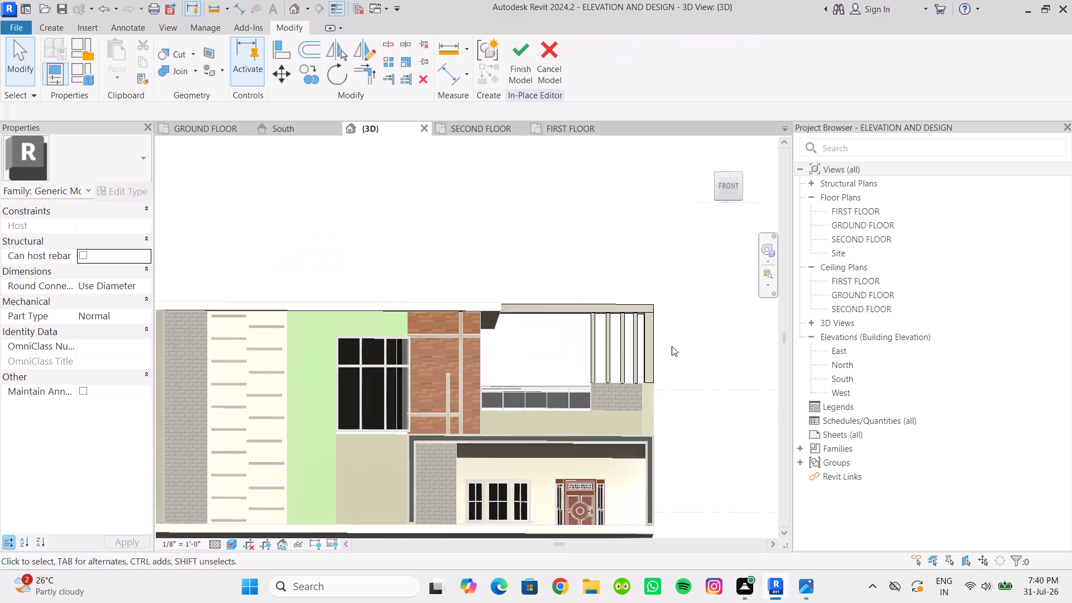
scroll(696, 337, "up", 1)
middle_click_drag(696, 337, 694, 361)
scroll(694, 361, "up", 1)
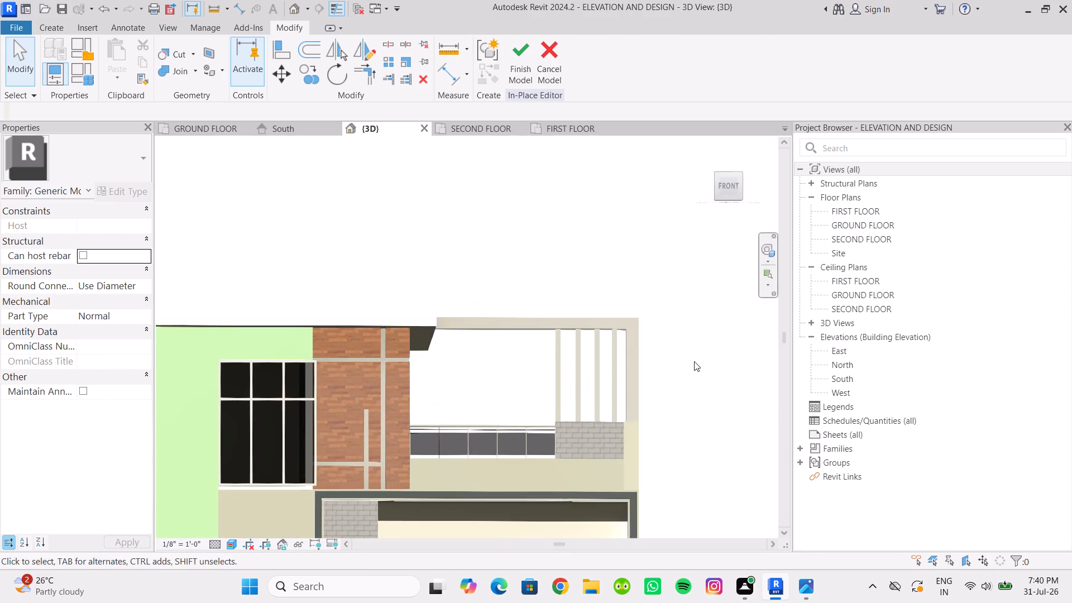
scroll(694, 361, "up", 1)
middle_click_drag(694, 361, 696, 381)
scroll(696, 381, "up", 1)
middle_click_drag(696, 381, 713, 383)
scroll(713, 383, "up", 1)
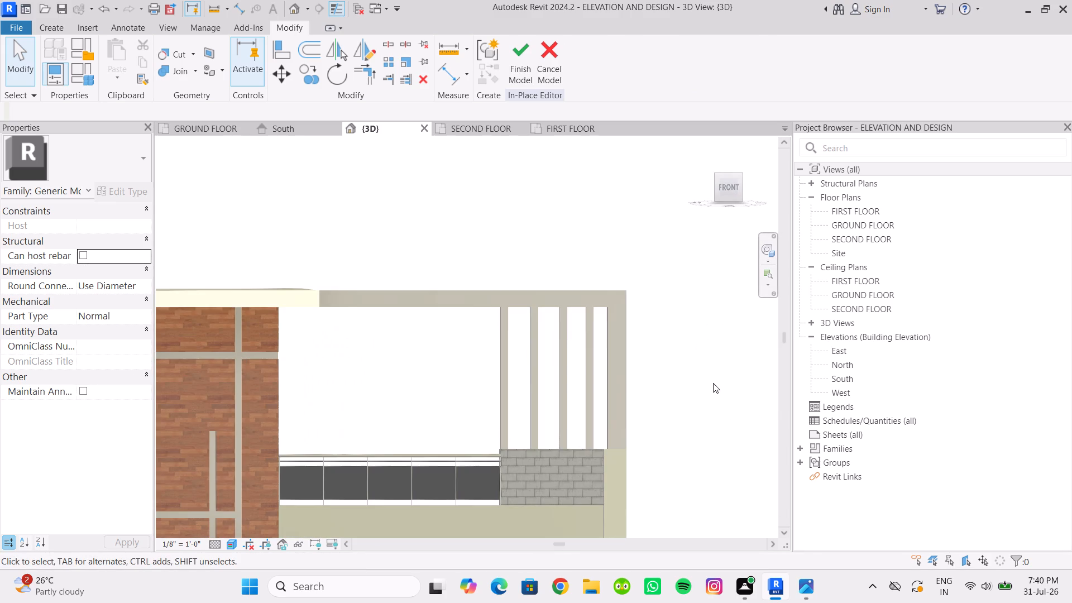
scroll(713, 383, "down", 4)
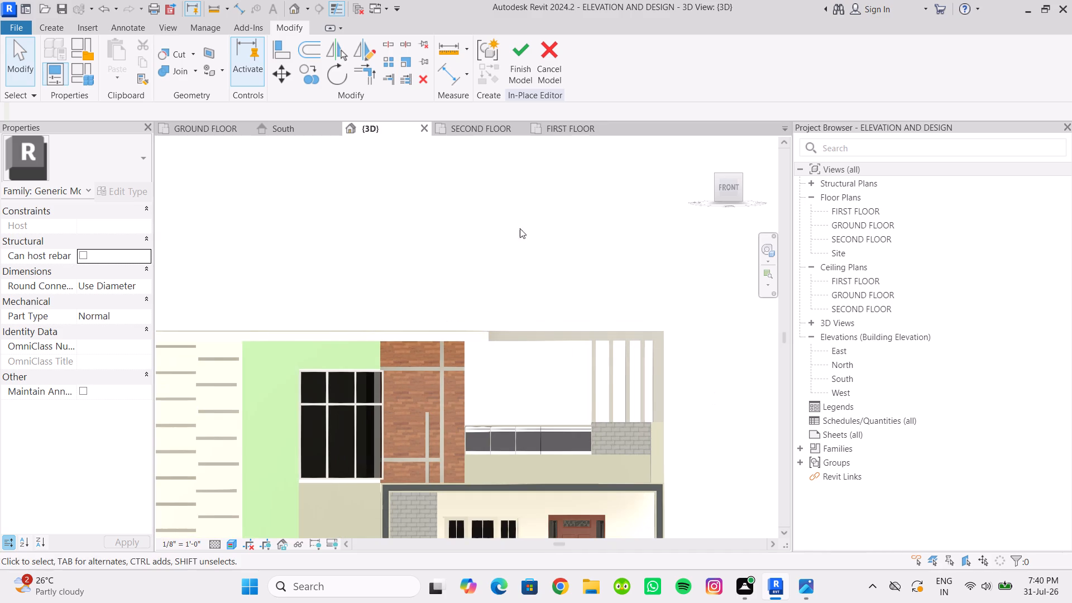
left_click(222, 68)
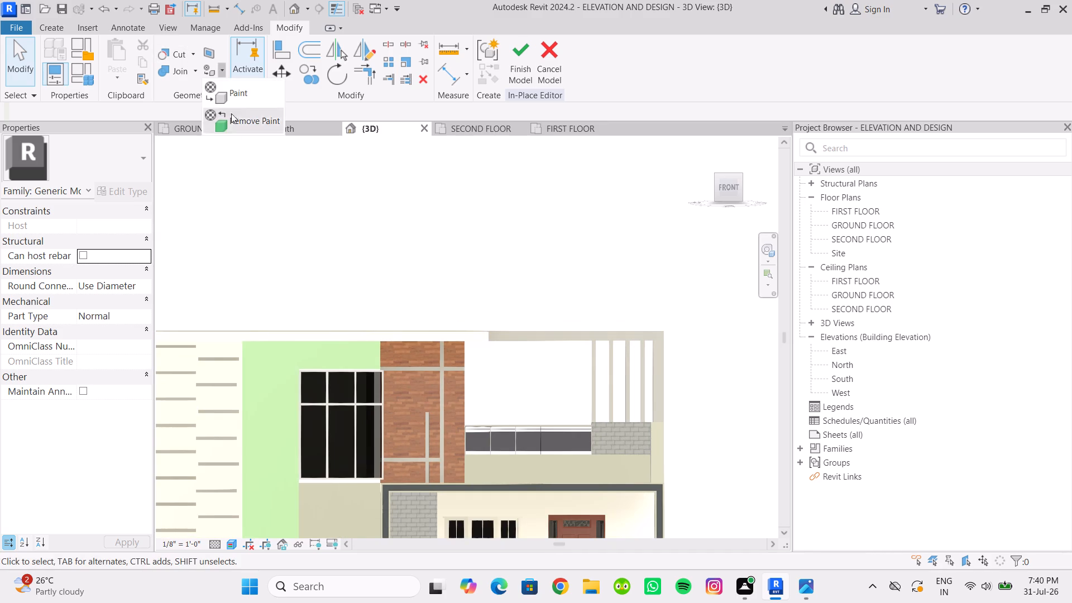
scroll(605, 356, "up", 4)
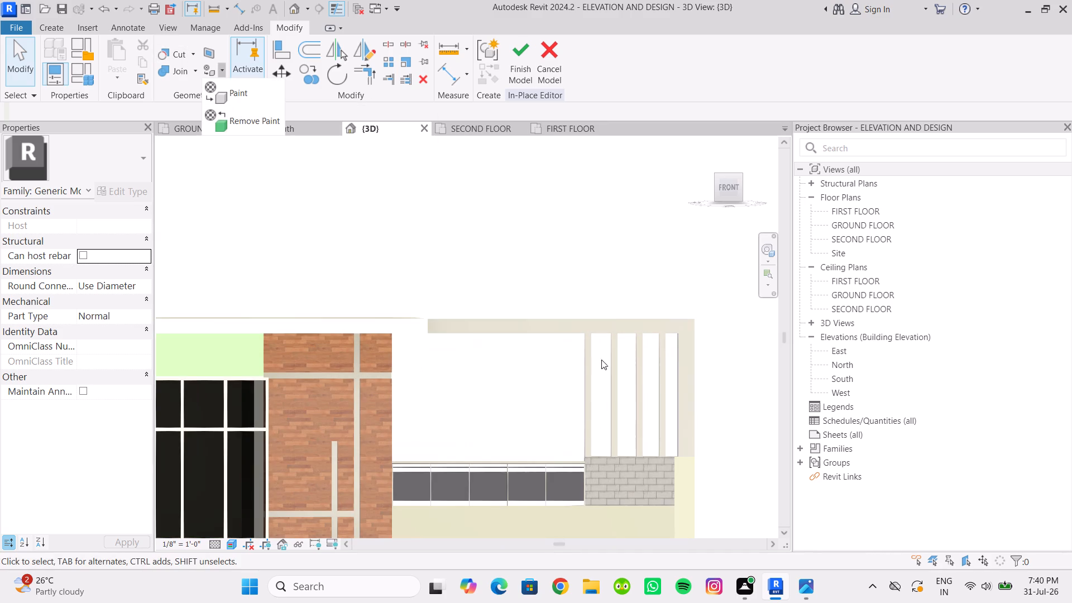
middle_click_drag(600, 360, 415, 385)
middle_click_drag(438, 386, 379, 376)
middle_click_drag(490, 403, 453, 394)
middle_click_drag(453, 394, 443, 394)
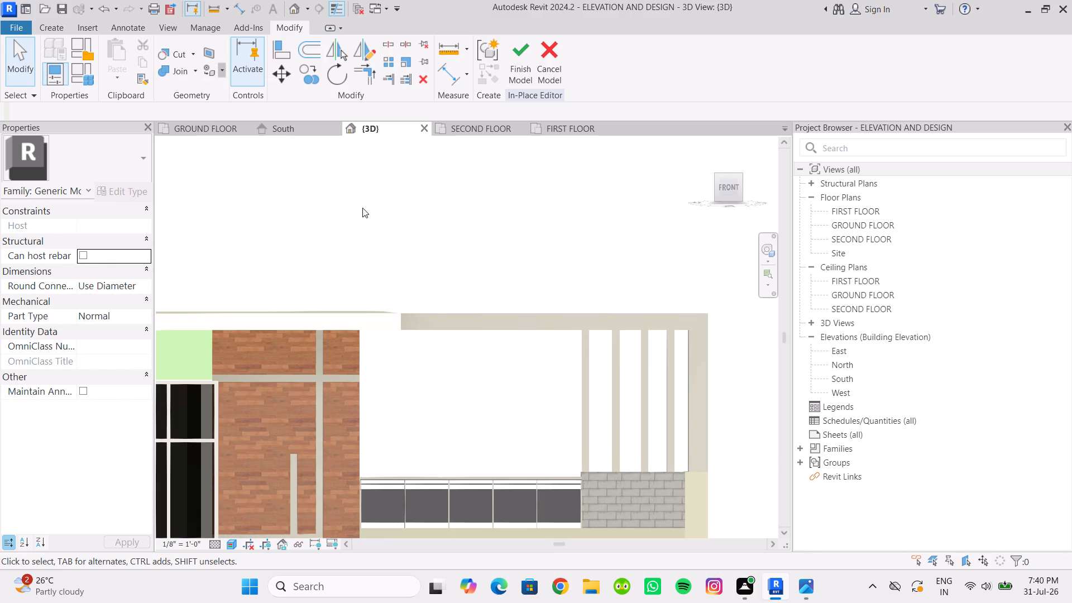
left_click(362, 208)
Inspect the row of slim posts and their meeting with the beam and brick wall up close.
middle_click_drag(594, 374, 461, 390)
scroll(436, 414, "up", 1)
middle_click_drag(436, 414, 421, 414)
scroll(412, 419, "up", 1)
middle_click_drag(412, 419, 377, 428)
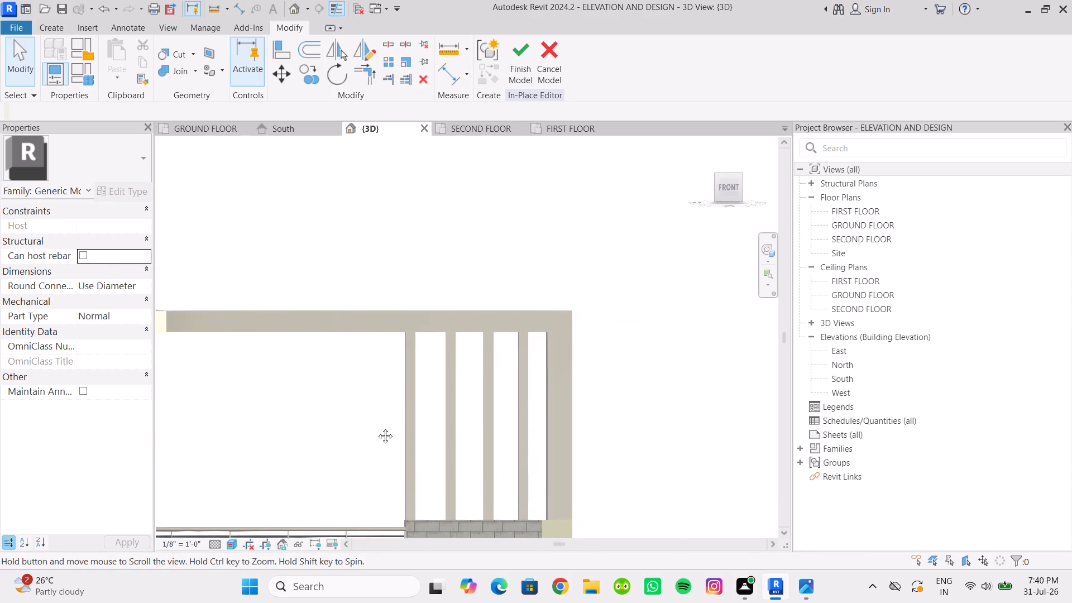
middle_click_drag(377, 428, 372, 429)
middle_click_drag(703, 471, 714, 477)
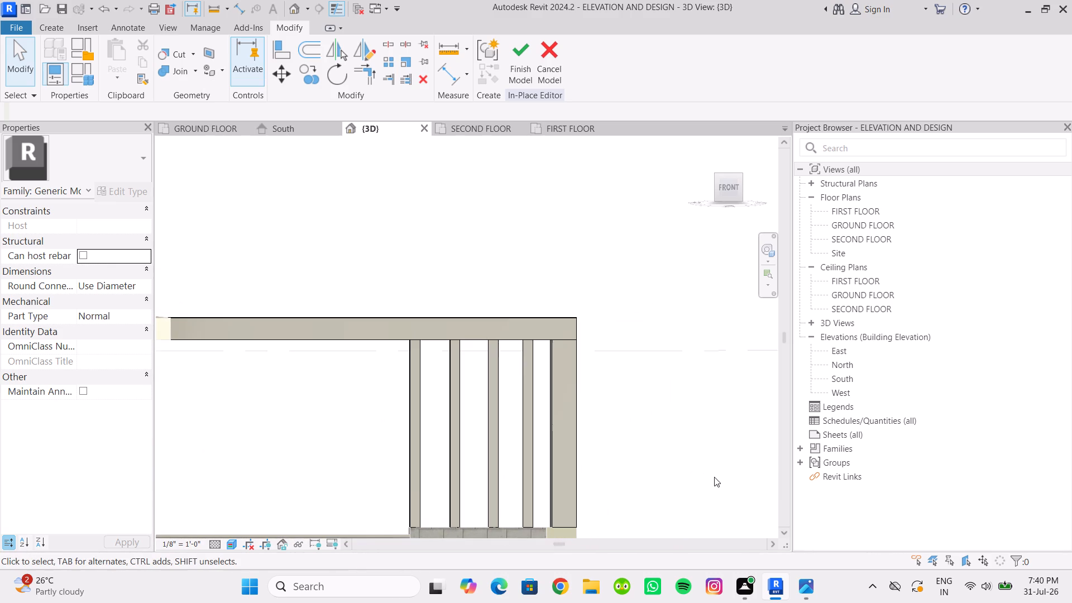
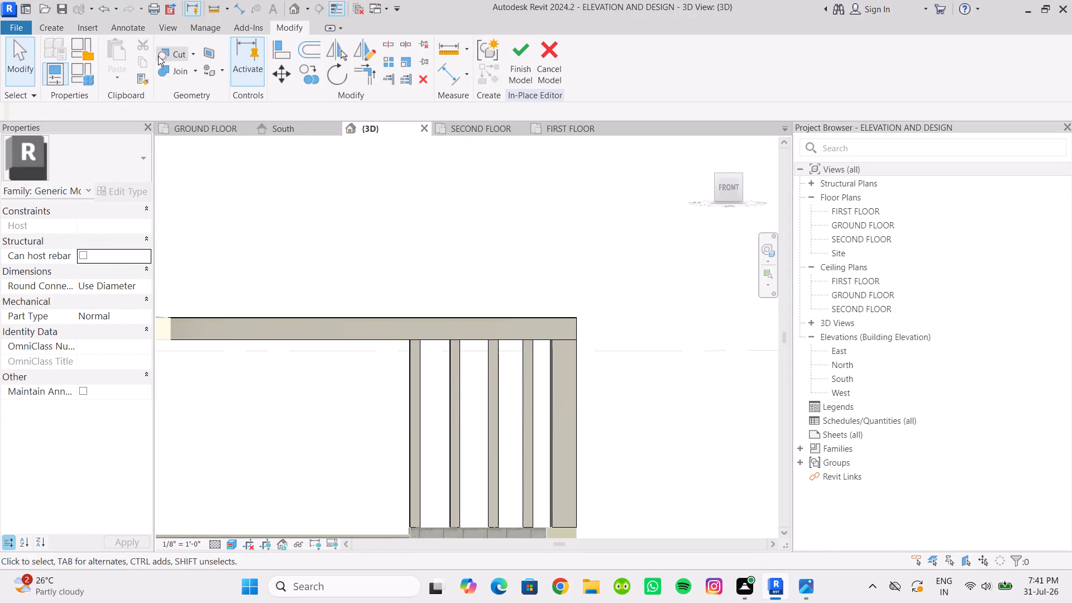
Create a new project material and name it TOP HORZ.
left_click(204, 30)
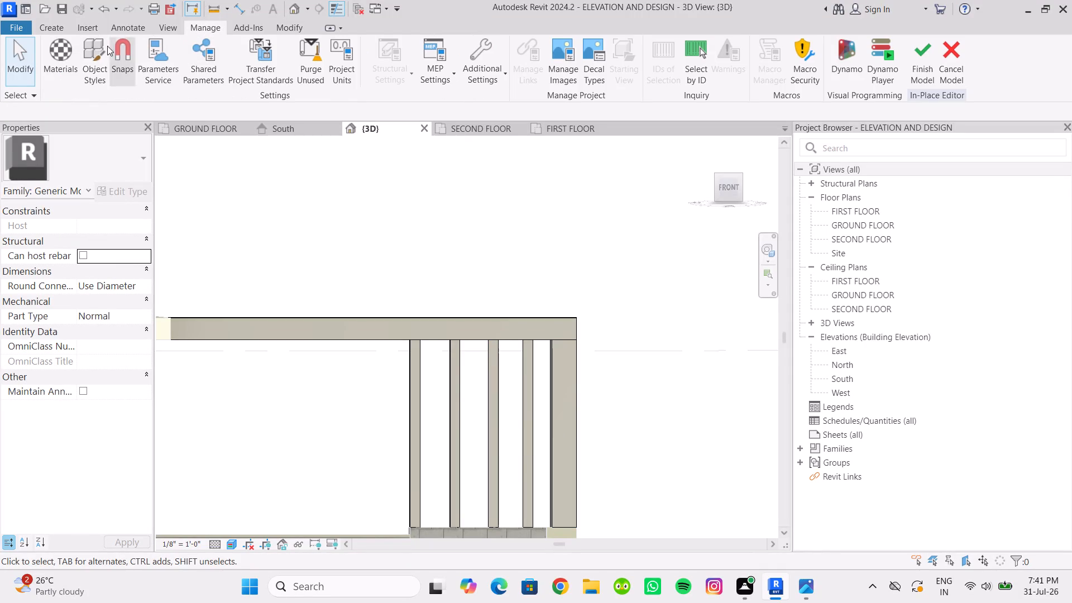
left_click(56, 56)
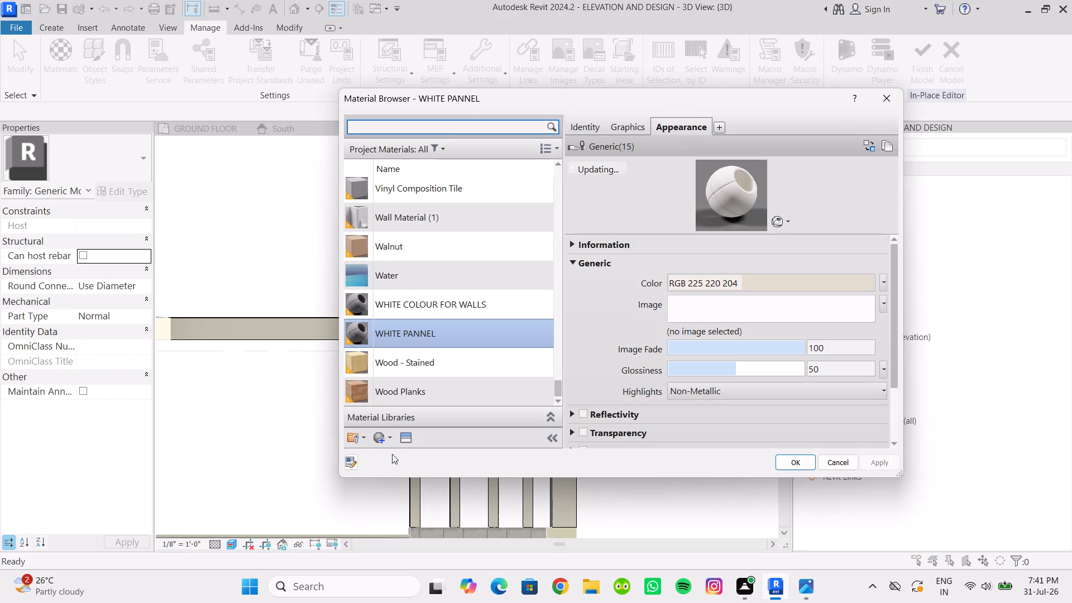
left_click(377, 438)
left_click(411, 454)
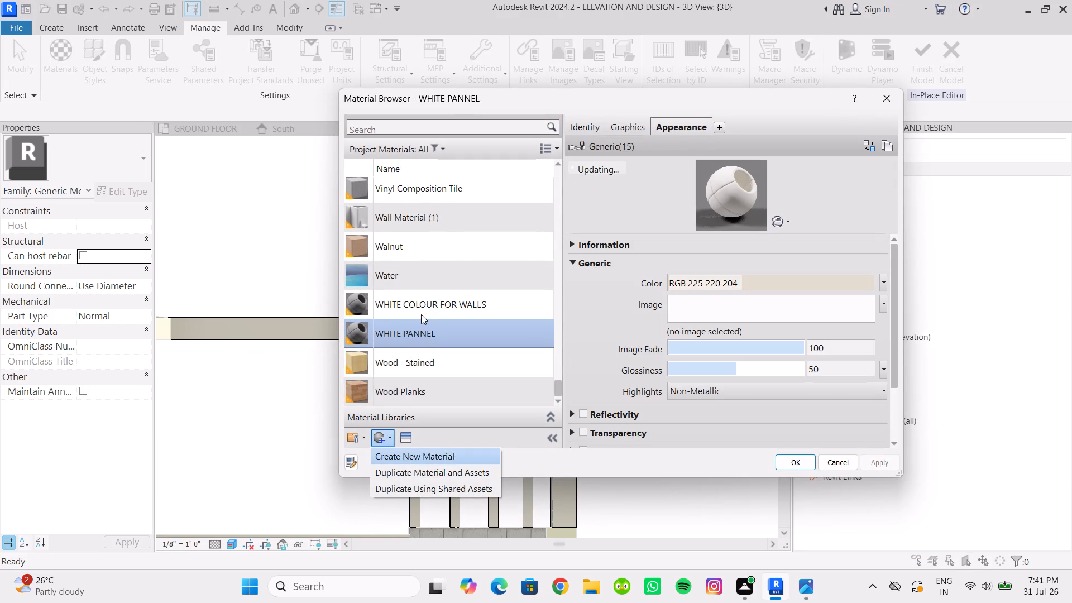
right_click(422, 290)
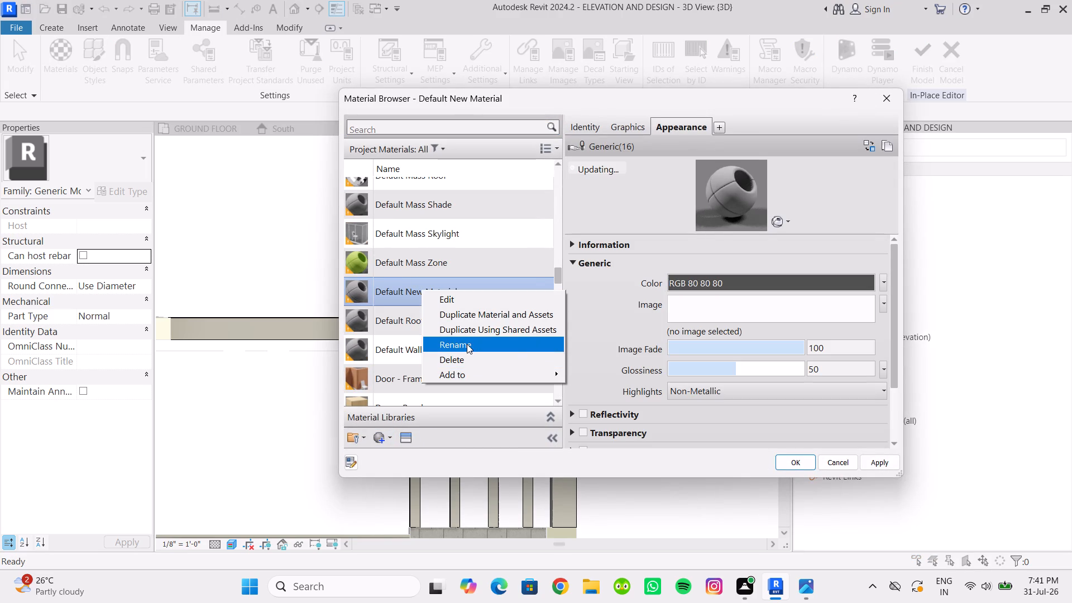
left_click(467, 344)
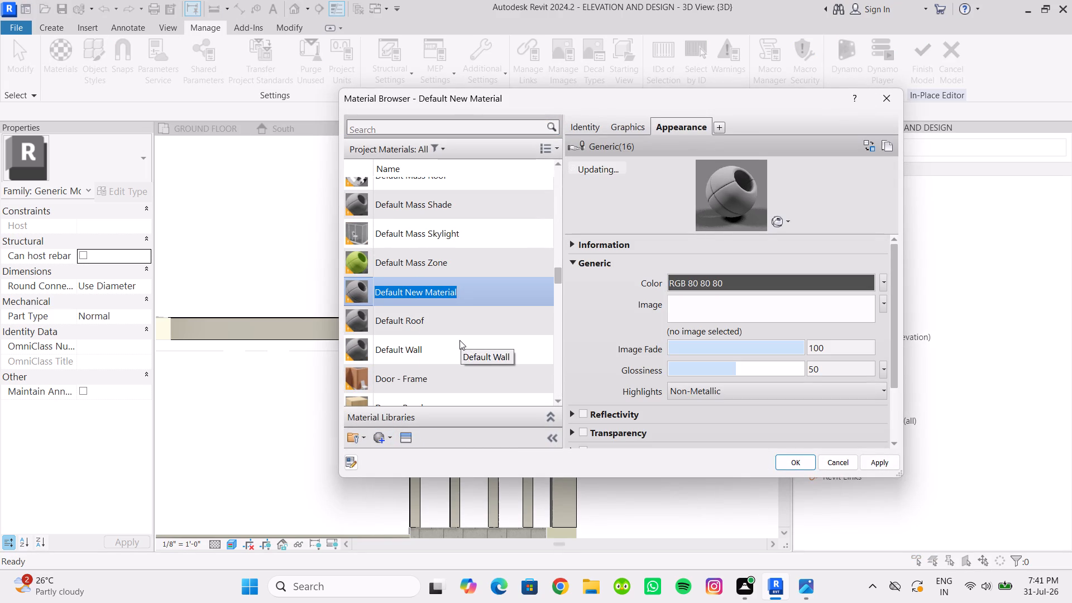
type("TOP HOR")
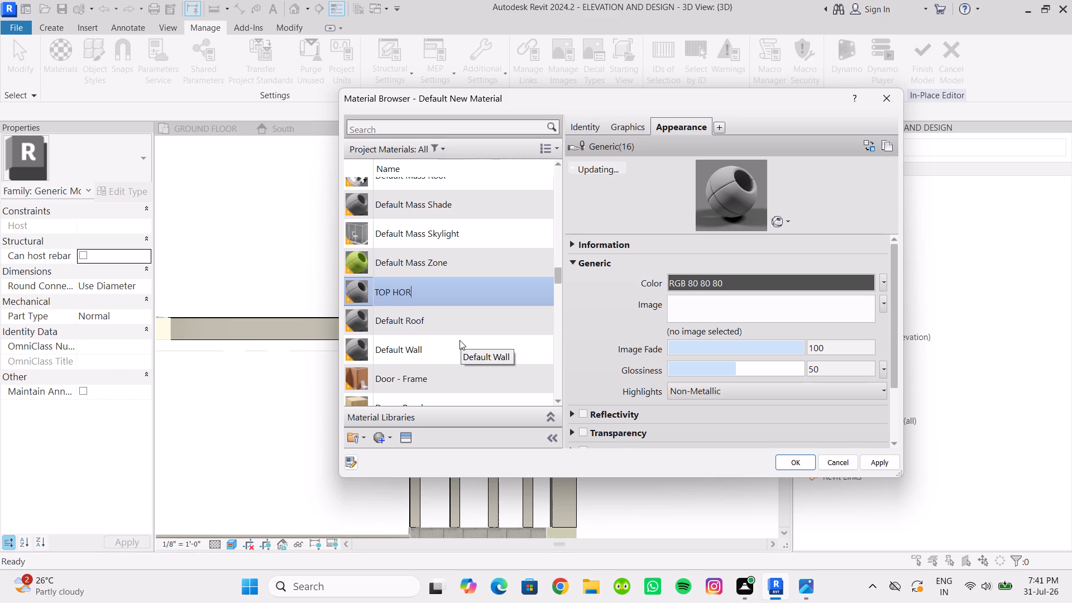
key("z")
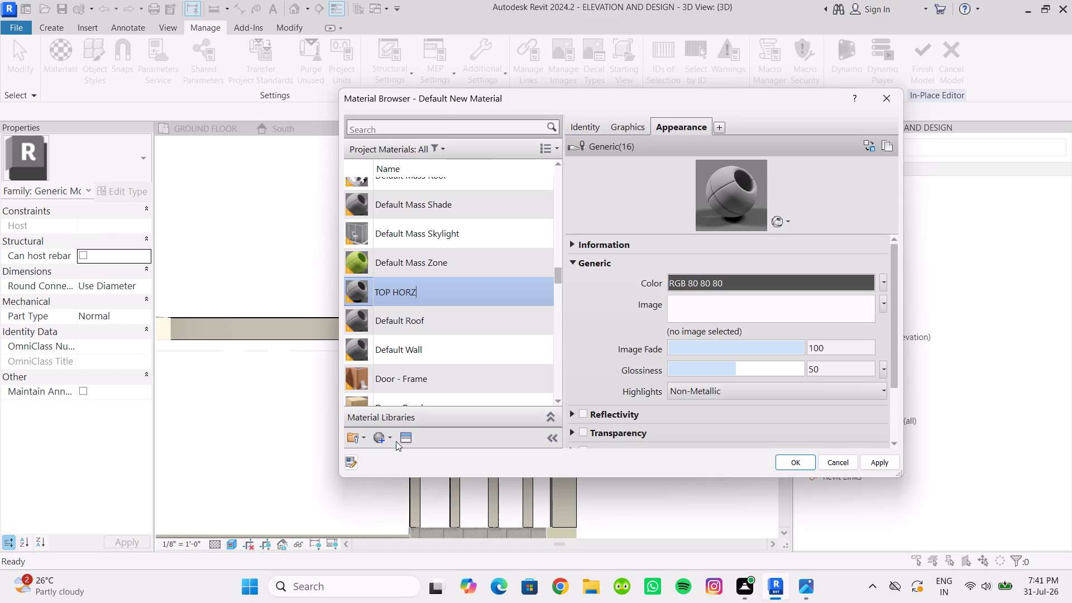
left_click(408, 439)
left_click(1049, 99)
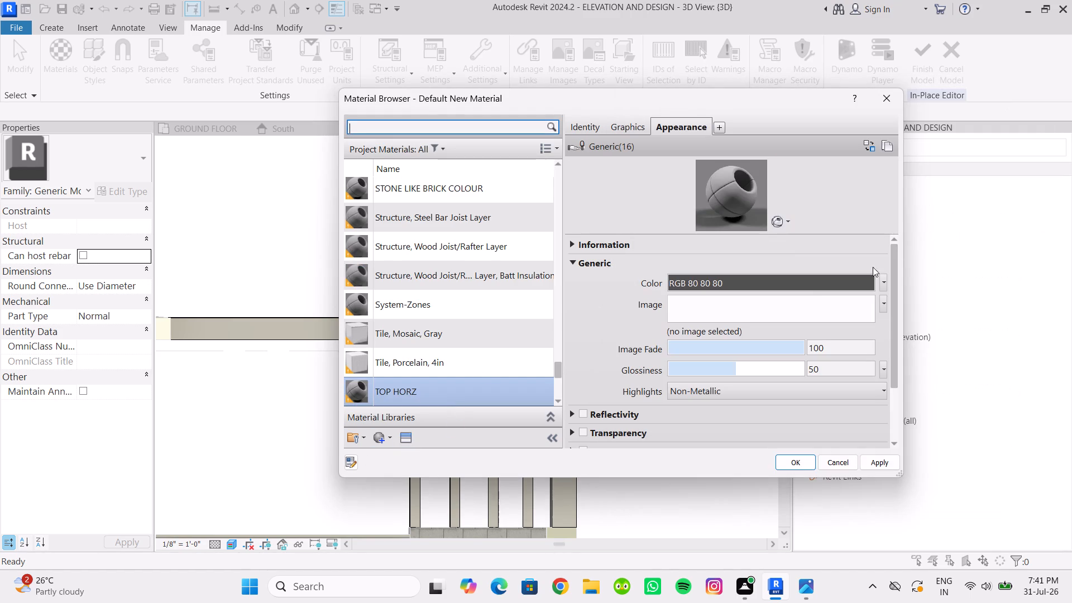
Set the TOP HORZ material's appearance colour to RGB 70 70 70 and save the material changes.
left_click(816, 285)
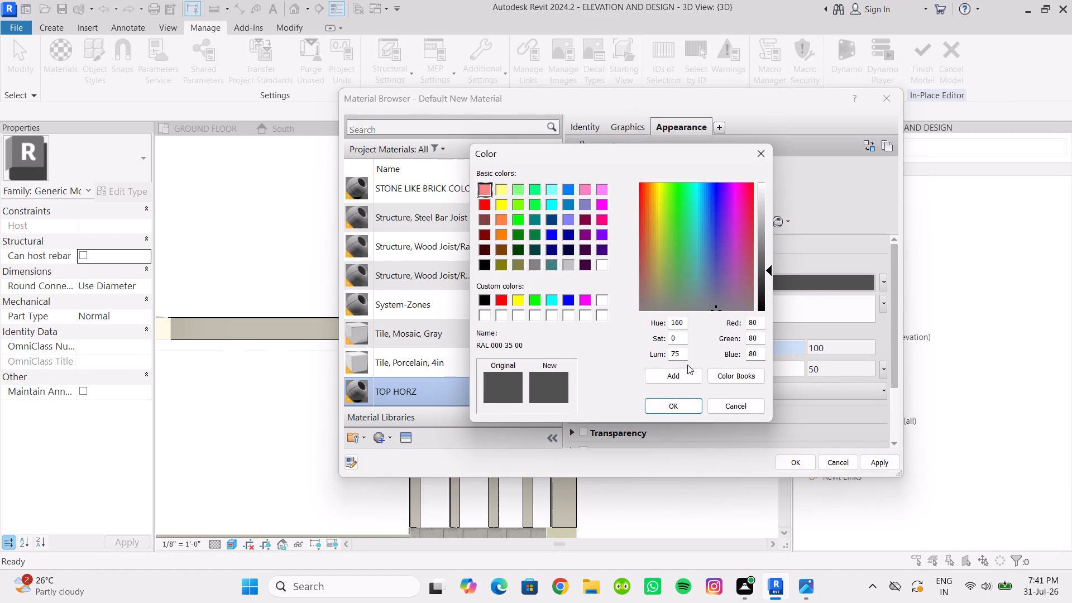
left_click_drag(764, 322, 748, 328)
type("70")
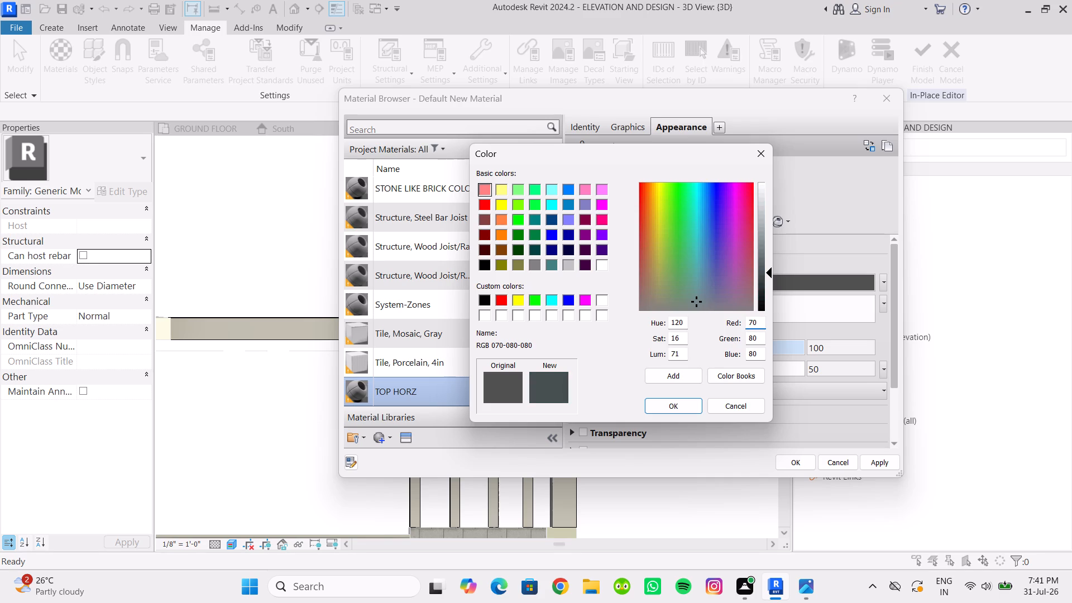
left_click_drag(754, 338, 733, 338)
key("7")
left_click_drag(760, 357, 740, 356)
type("70")
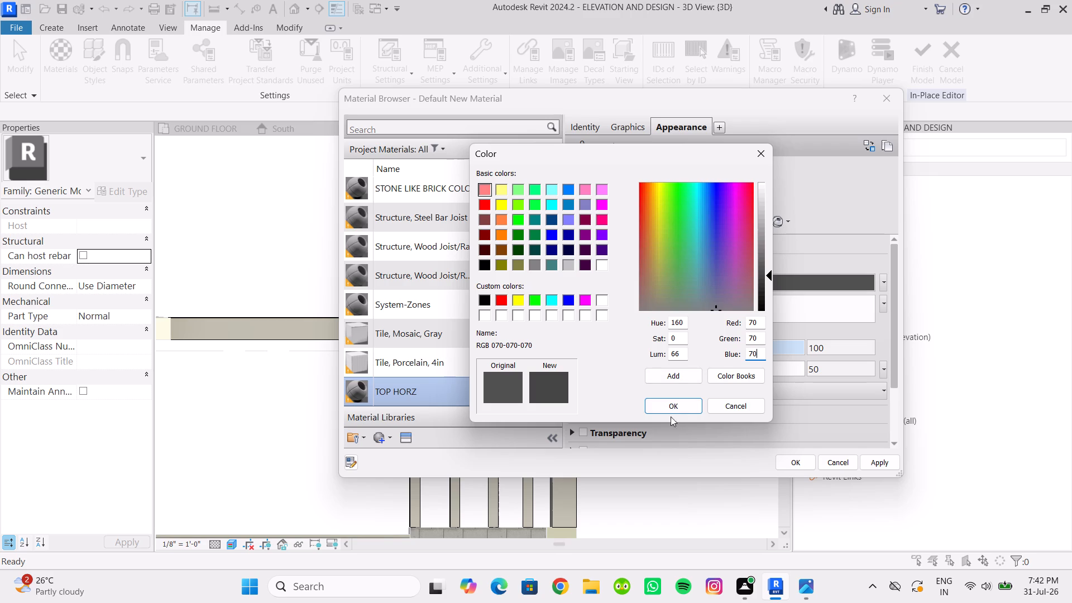
left_click(667, 409)
left_click(884, 460)
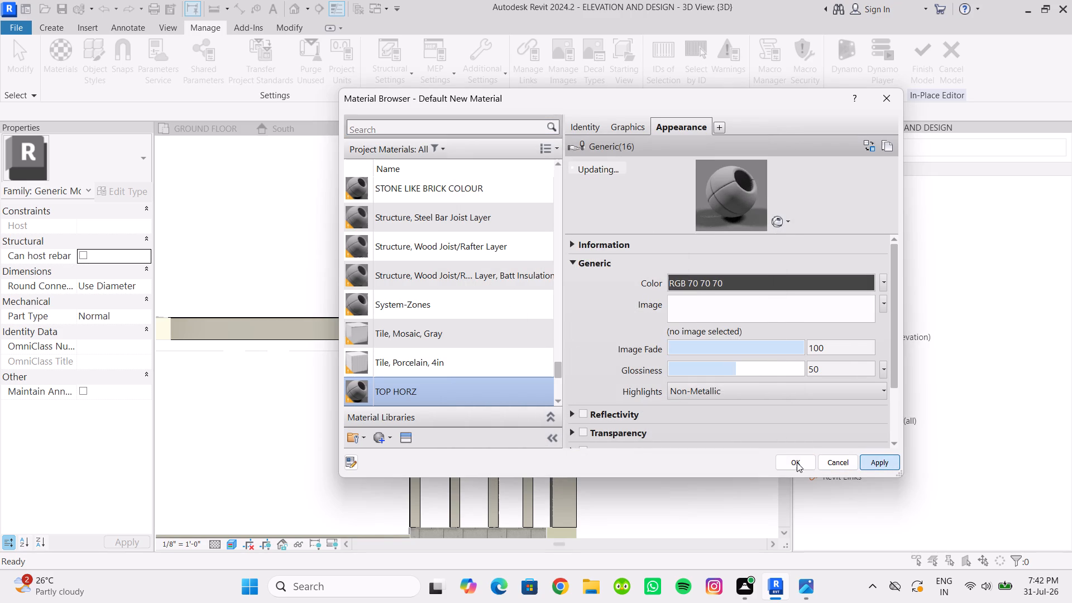
left_click(797, 462)
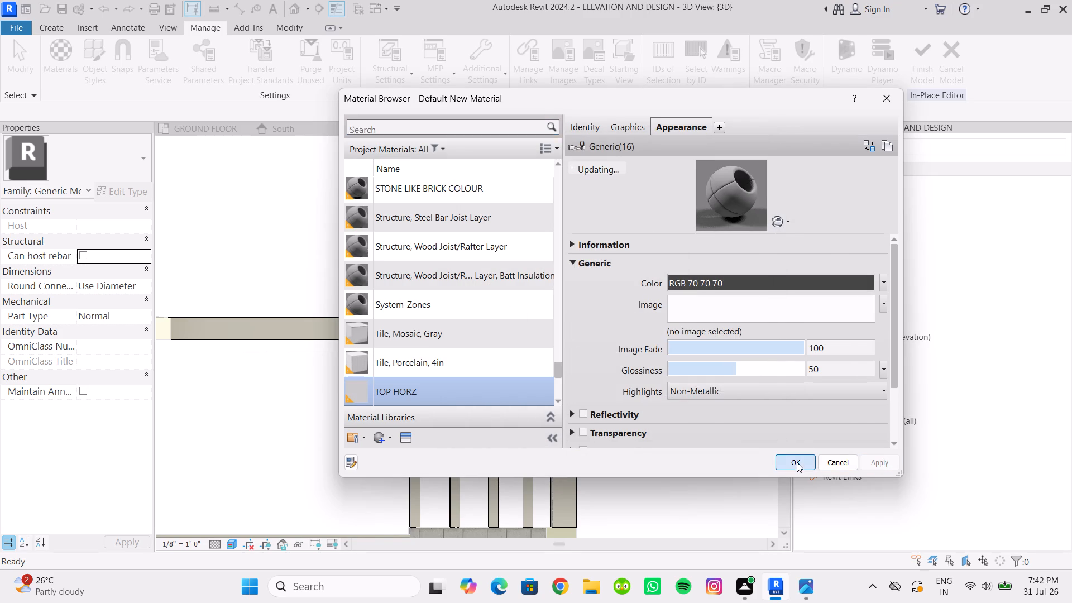
Paint the front face of the horizontal beam over the balcony with the TOP HORZ material.
scroll(616, 333, "down", 2)
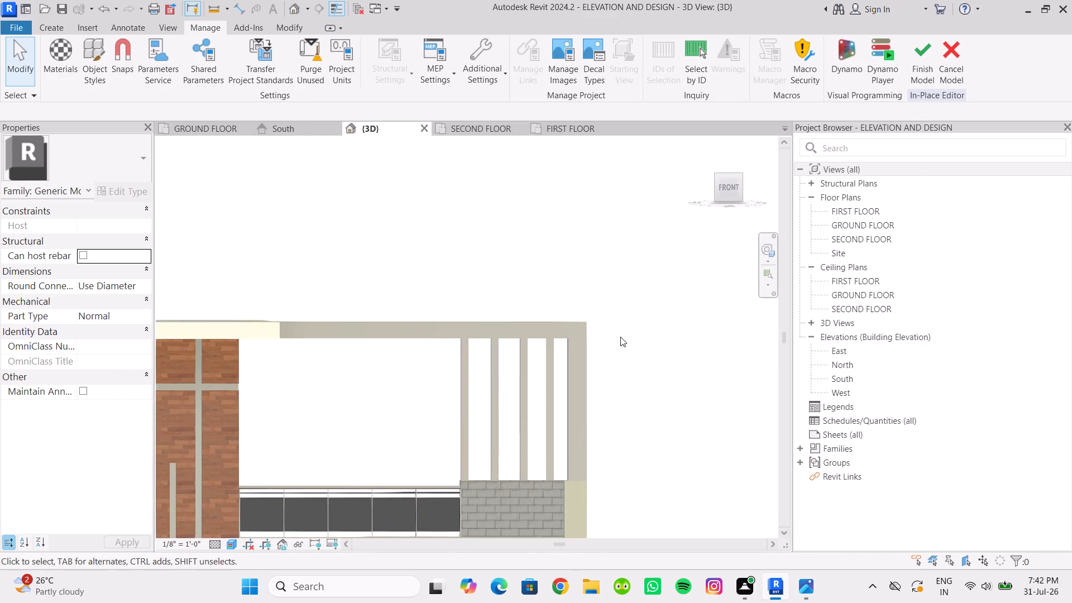
middle_click_drag(620, 337, 658, 332)
scroll(657, 333, "down", 1)
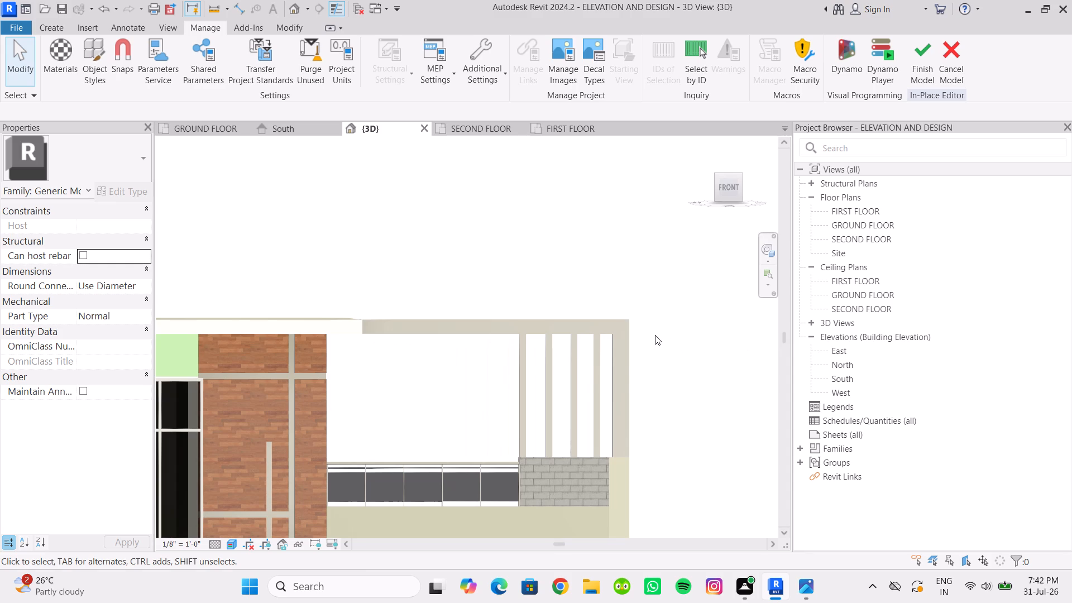
scroll(650, 338, "down", 1)
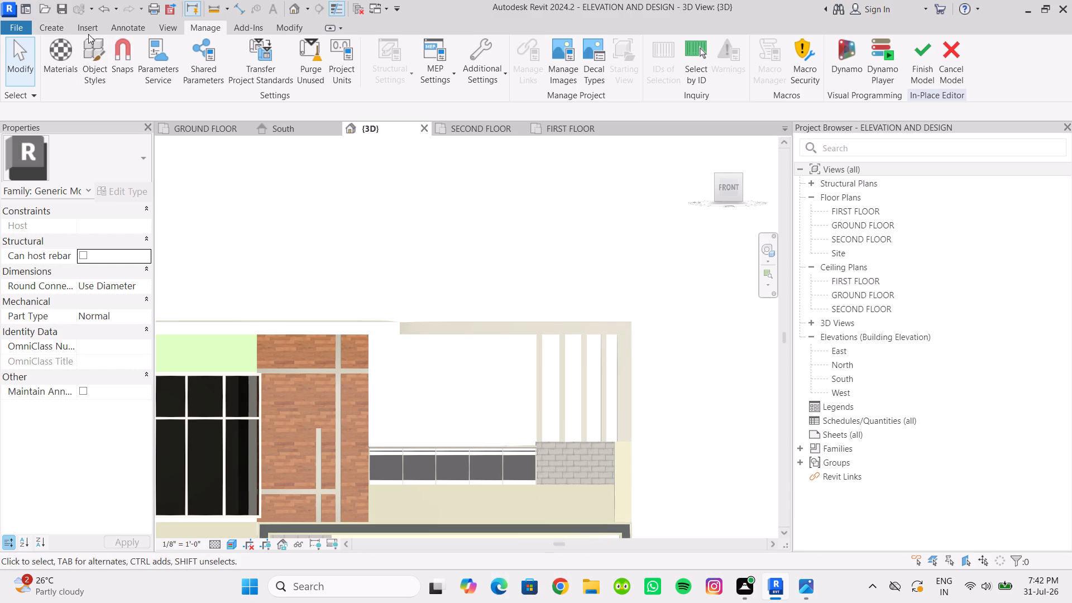
left_click(285, 24)
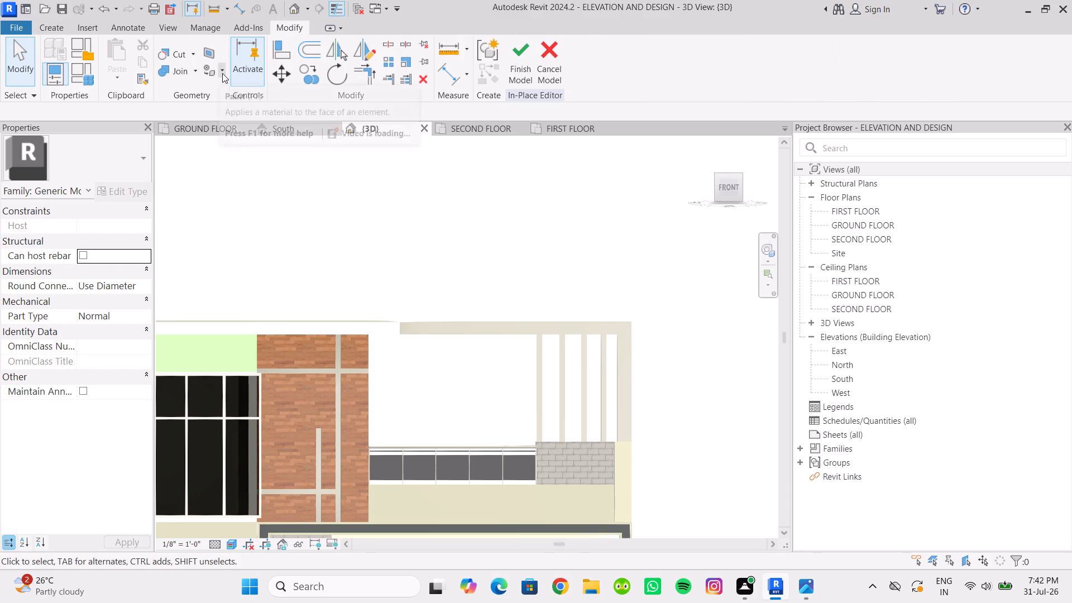
left_click(222, 73)
left_click(237, 94)
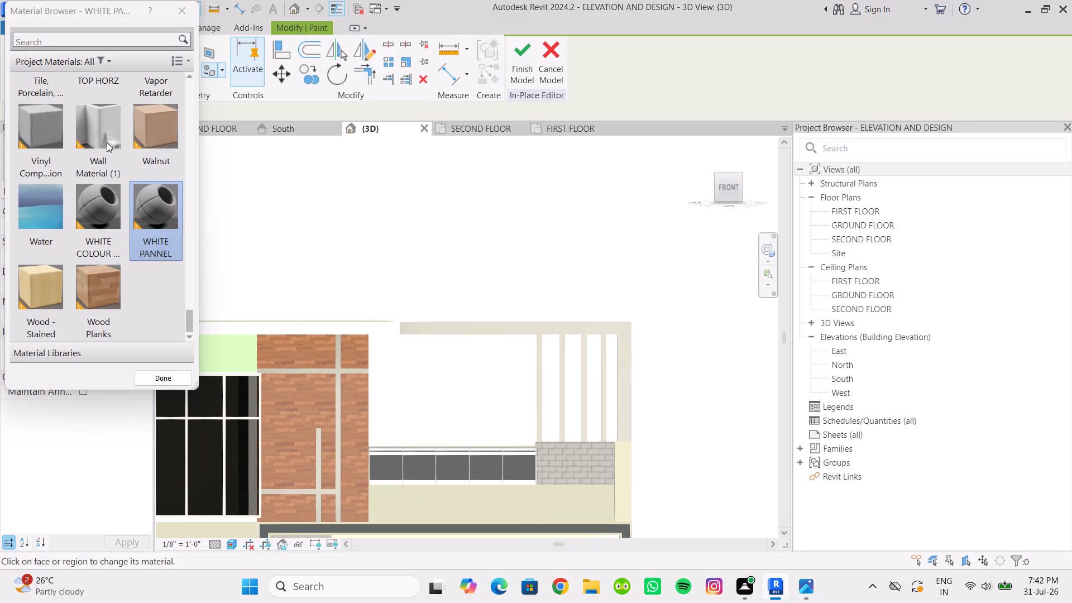
left_click(101, 40)
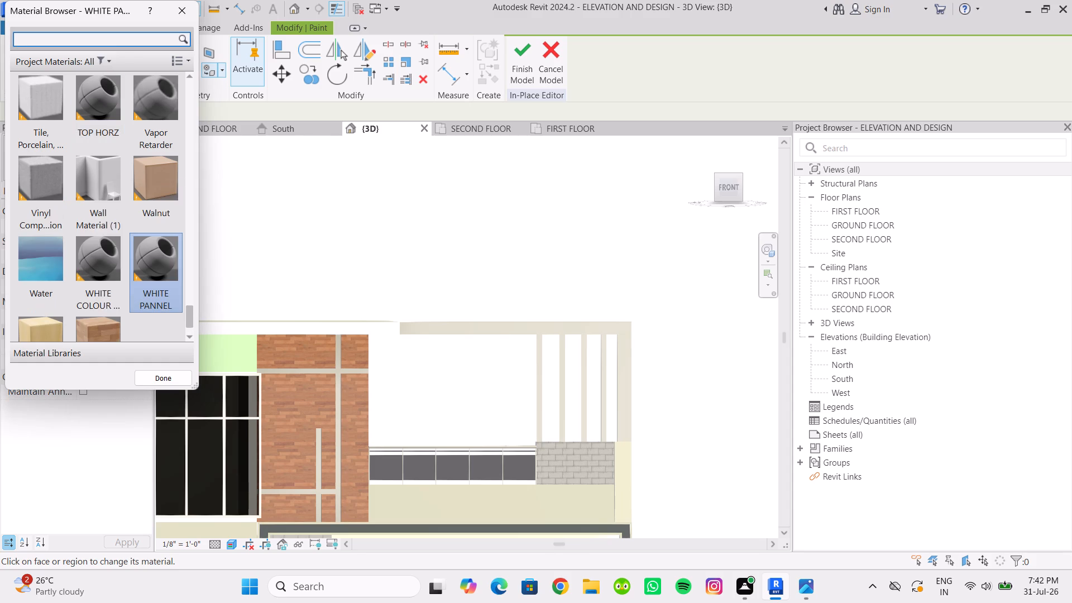
type("TOP")
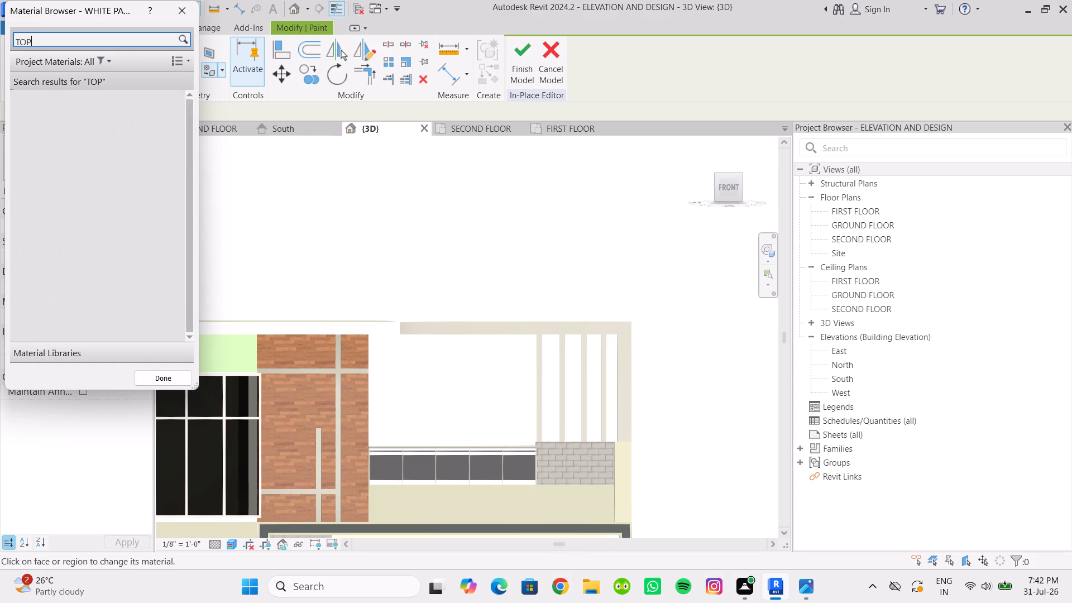
double_click(52, 121)
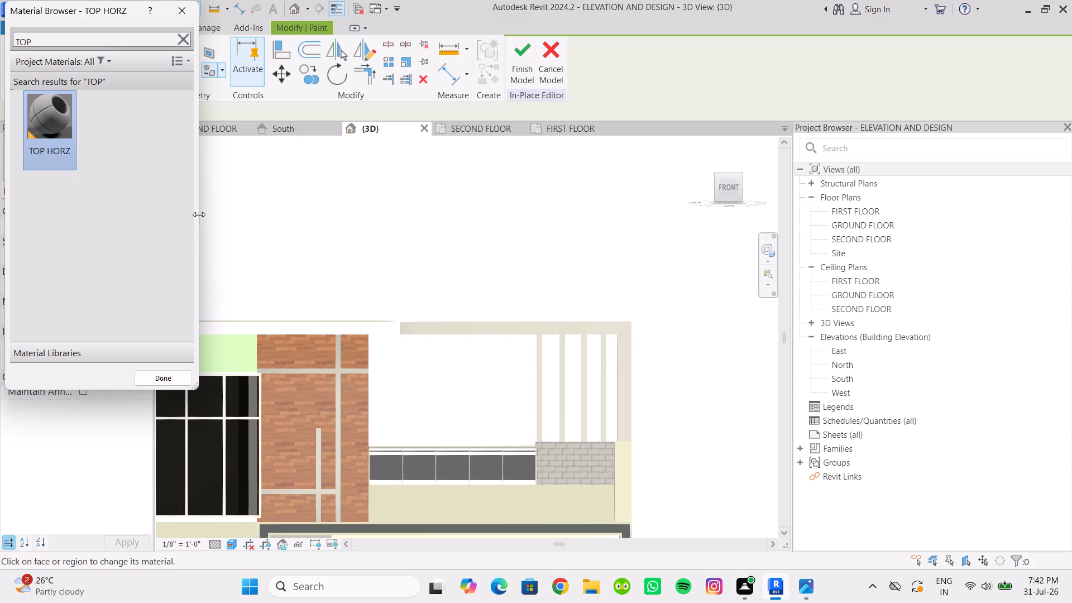
scroll(482, 331, "up", 5)
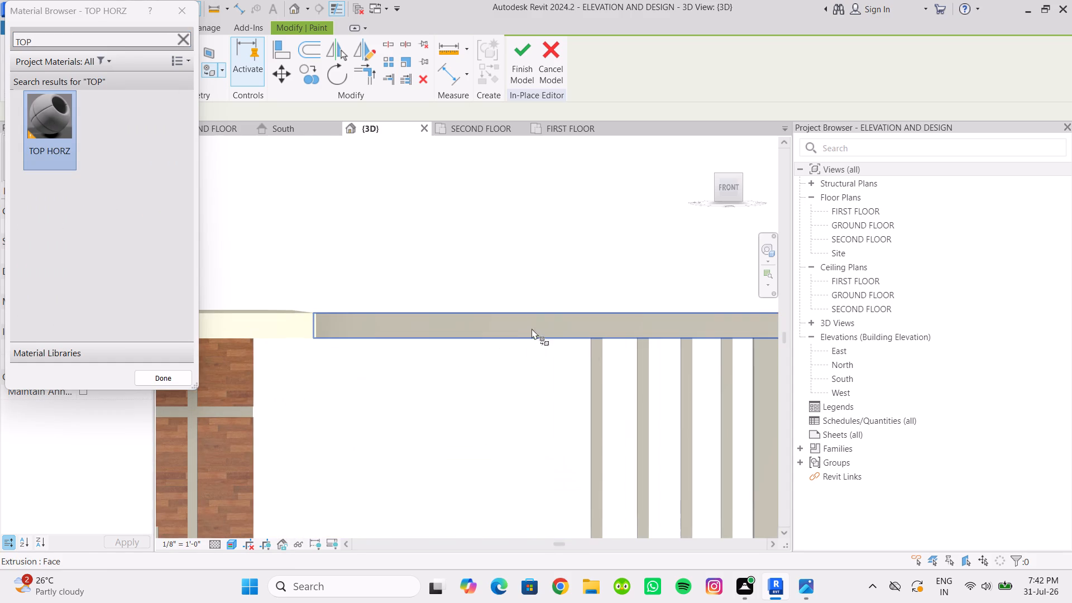
left_click(547, 328)
Paint the front face of the beam's thick outer post with TOP HORZ and finish painting.
scroll(525, 337, "down", 8)
middle_click_drag(509, 361, 424, 356)
scroll(426, 354, "up", 2)
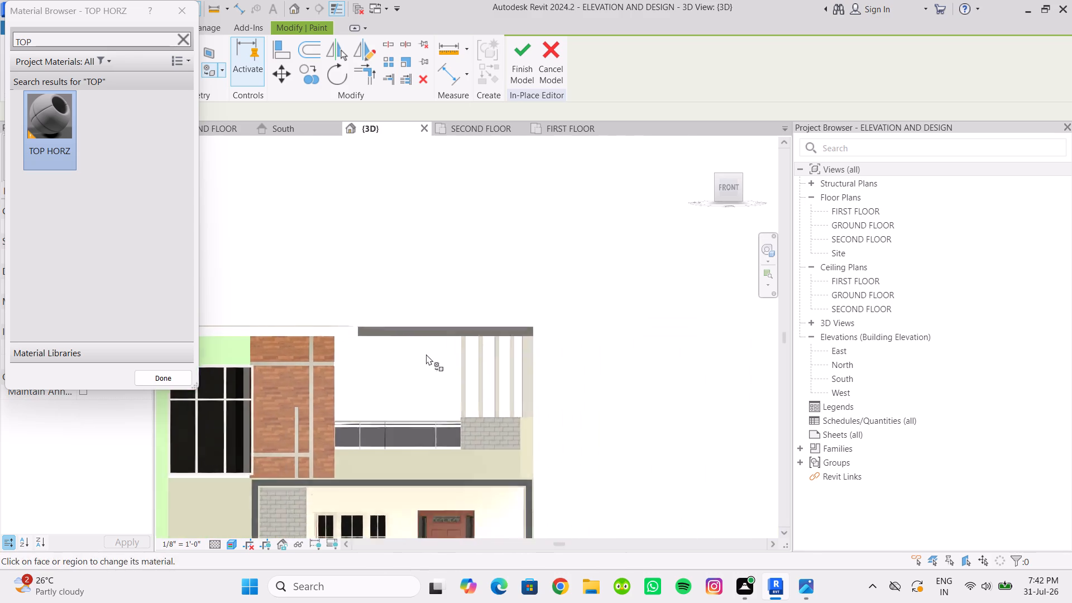
scroll(426, 354, "up", 2)
middle_click_drag(432, 361, 343, 346)
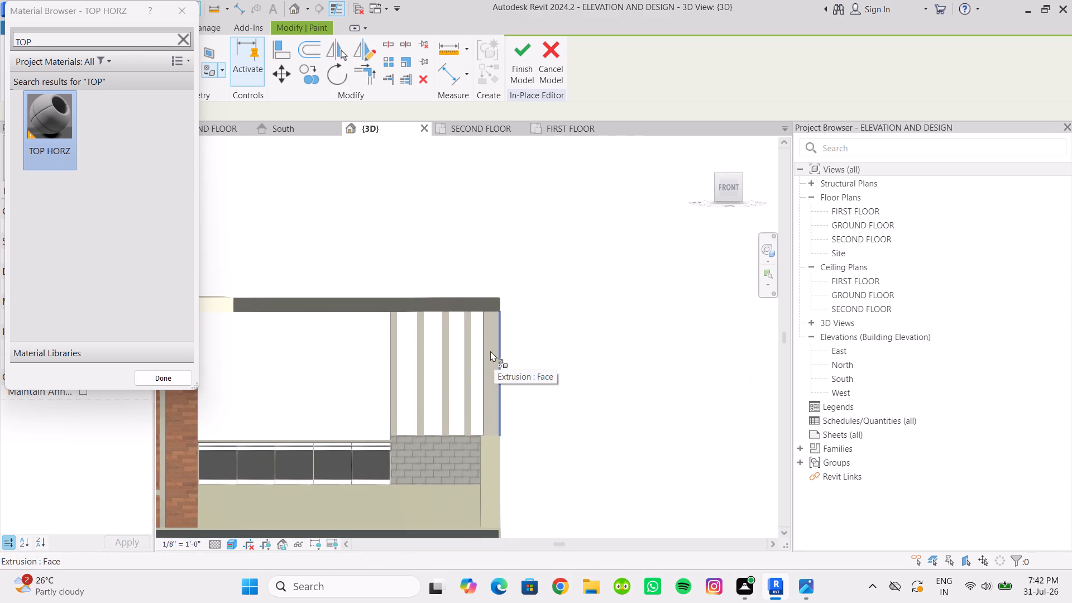
left_click(490, 351)
scroll(539, 338, "down", 3)
middle_click_drag(544, 346, 561, 332)
scroll(537, 355, "up", 2)
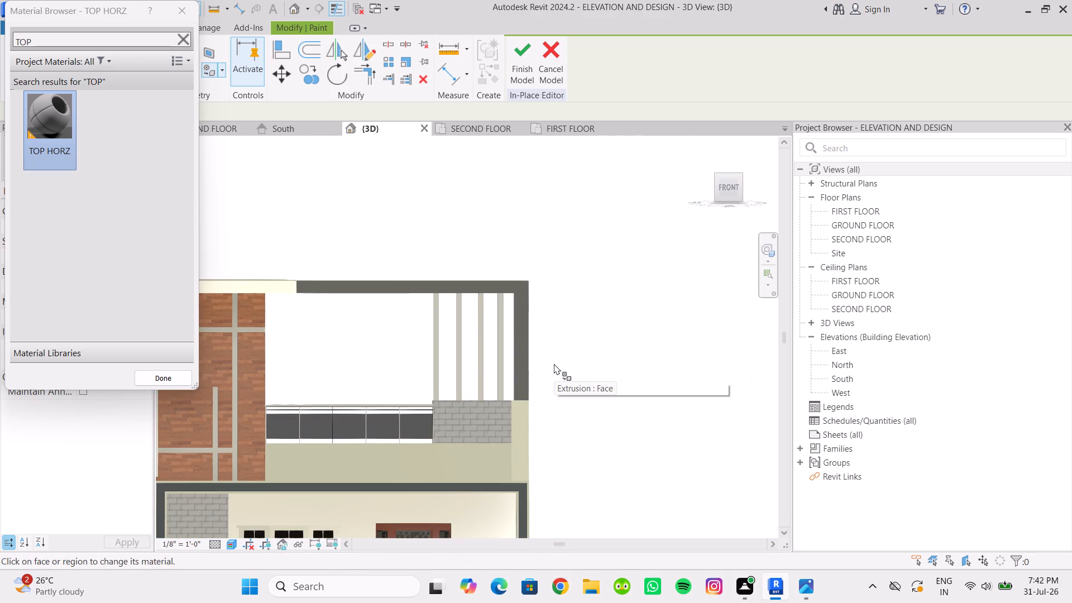
left_click(187, 12)
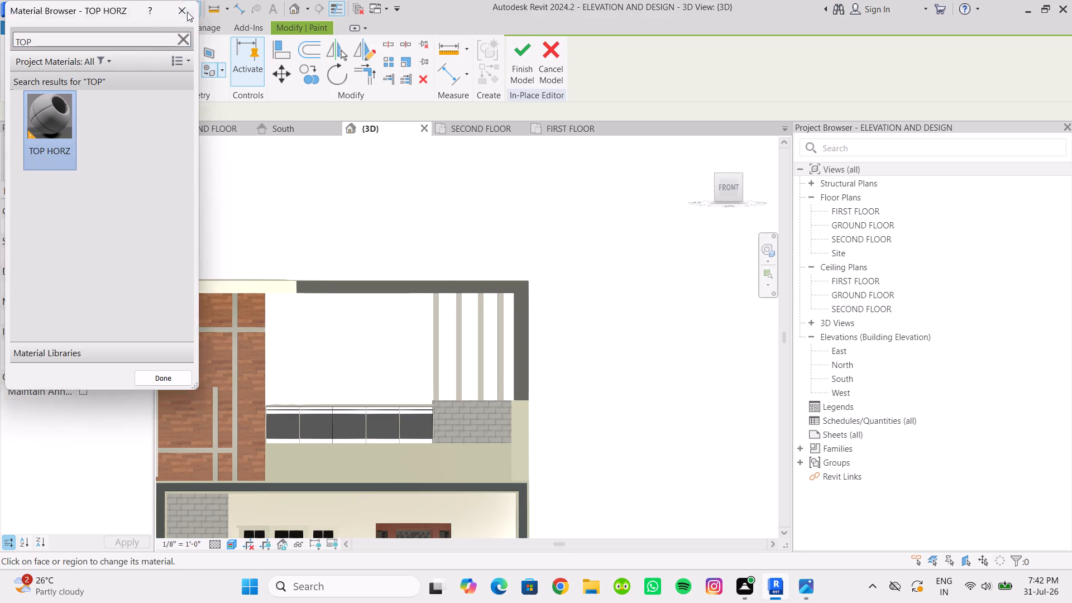
Create a new project material and name it VETICAL BEAMS.
left_click(63, 29)
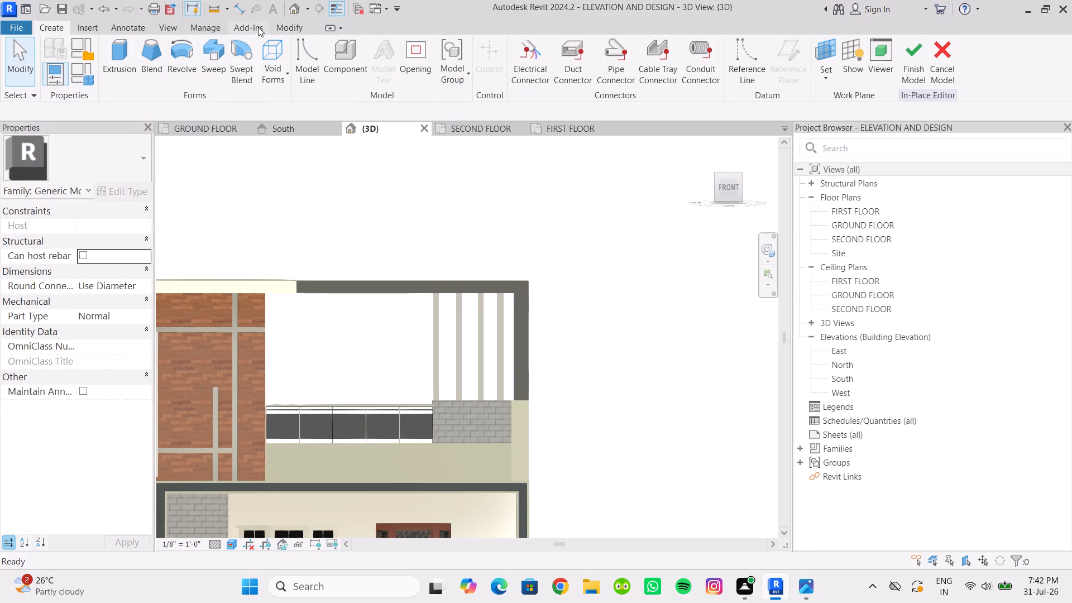
left_click(205, 22)
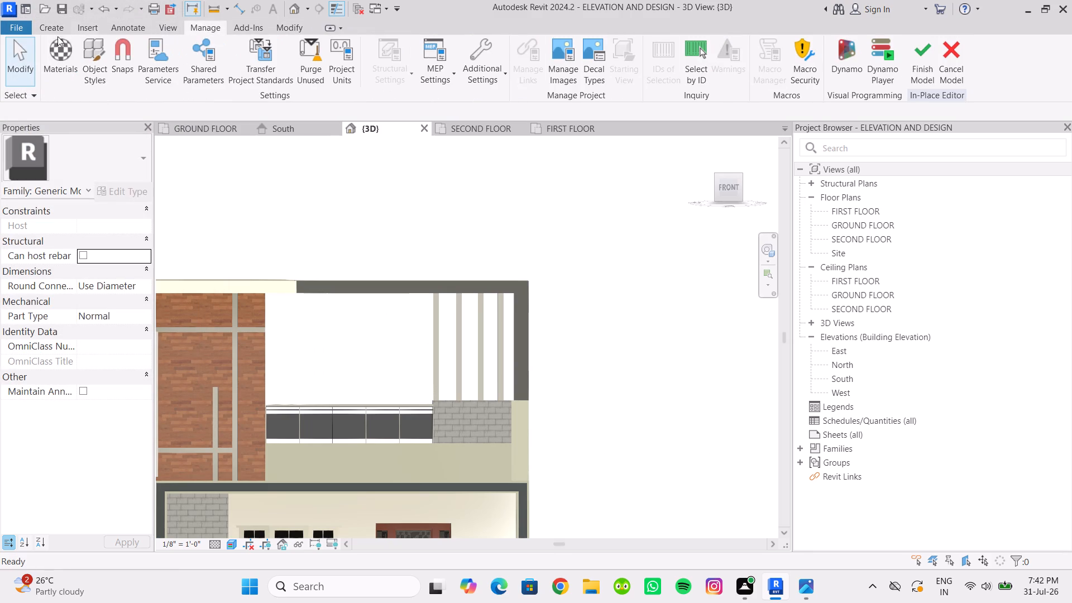
left_click(55, 41)
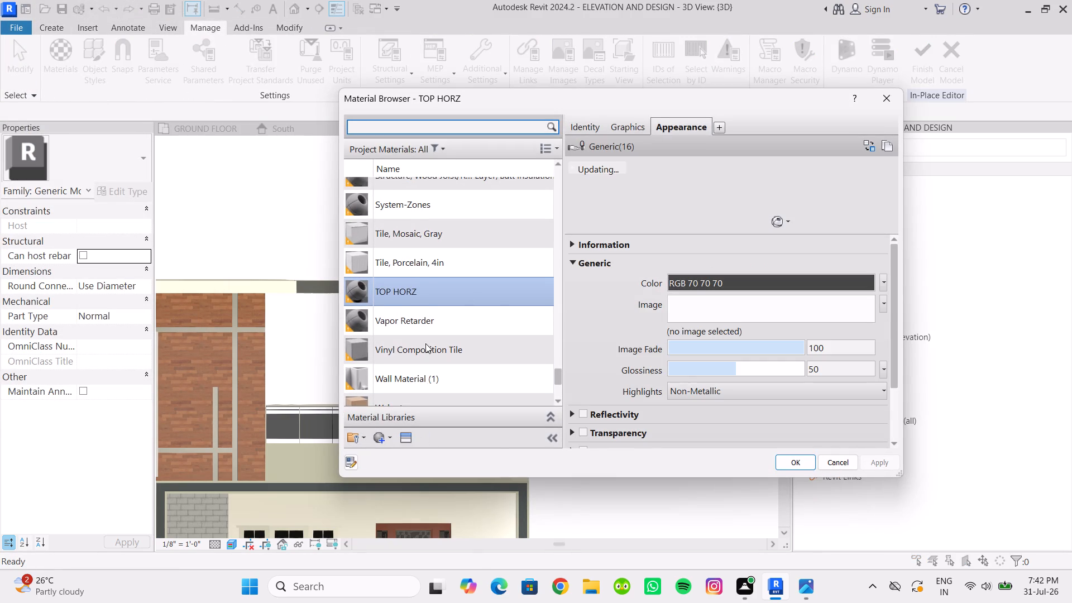
left_click(377, 433)
left_click(398, 452)
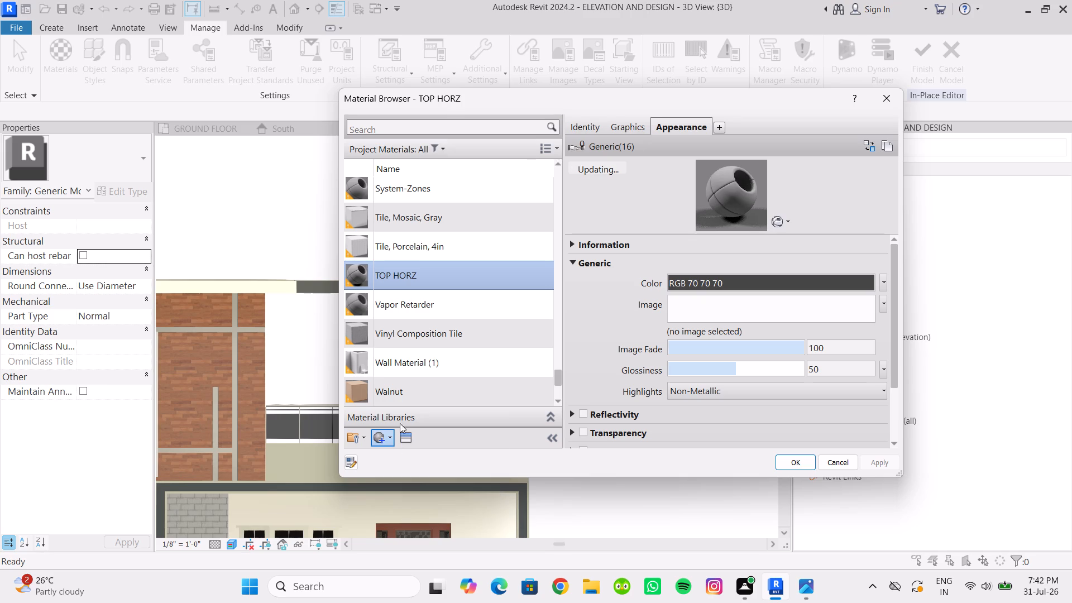
right_click(410, 286)
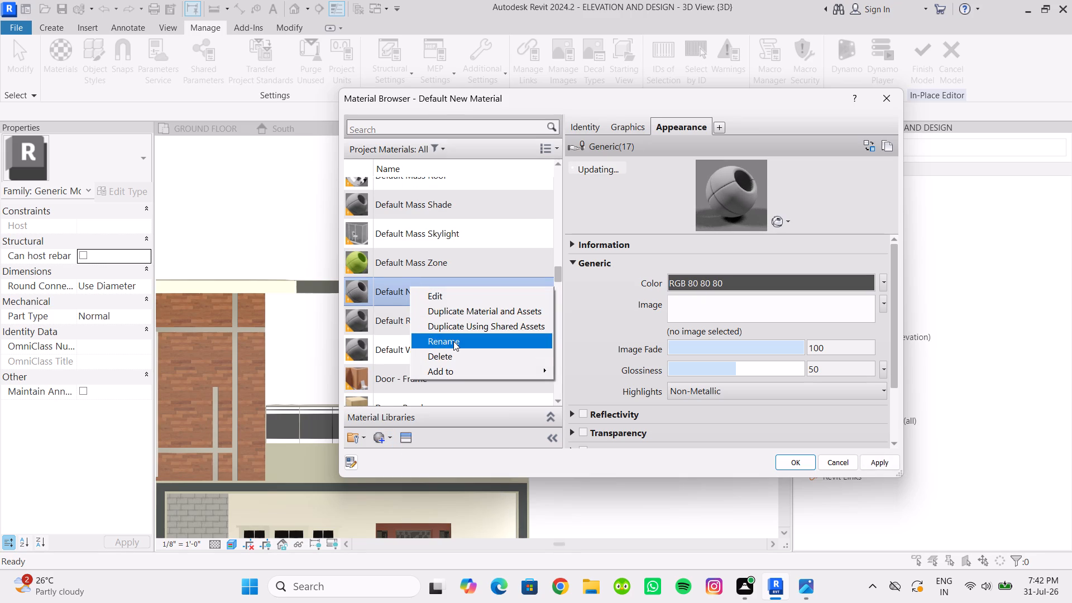
left_click(453, 341)
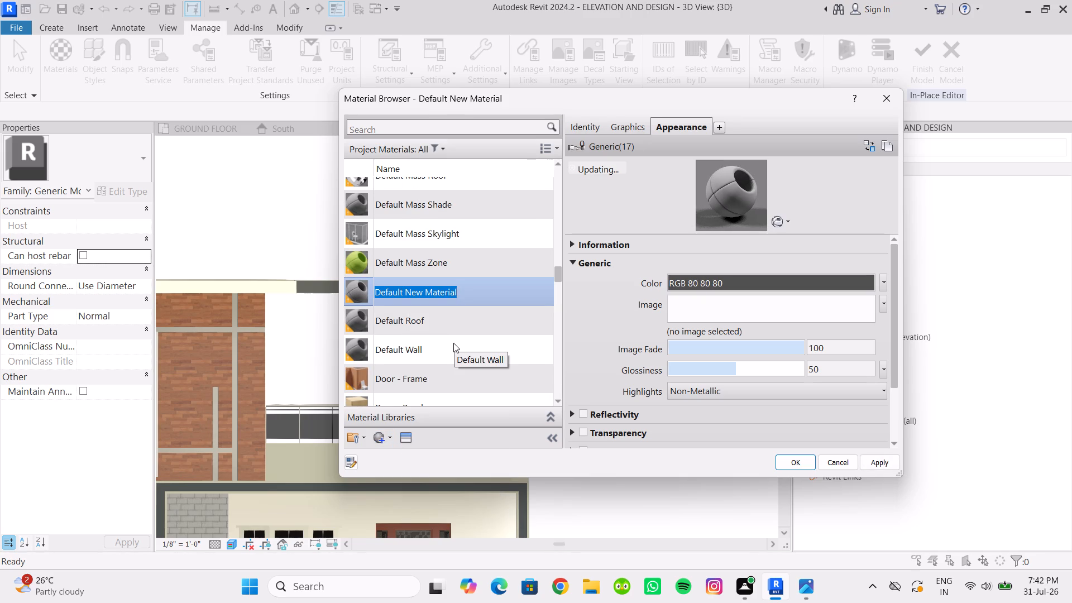
type("VETICAL")
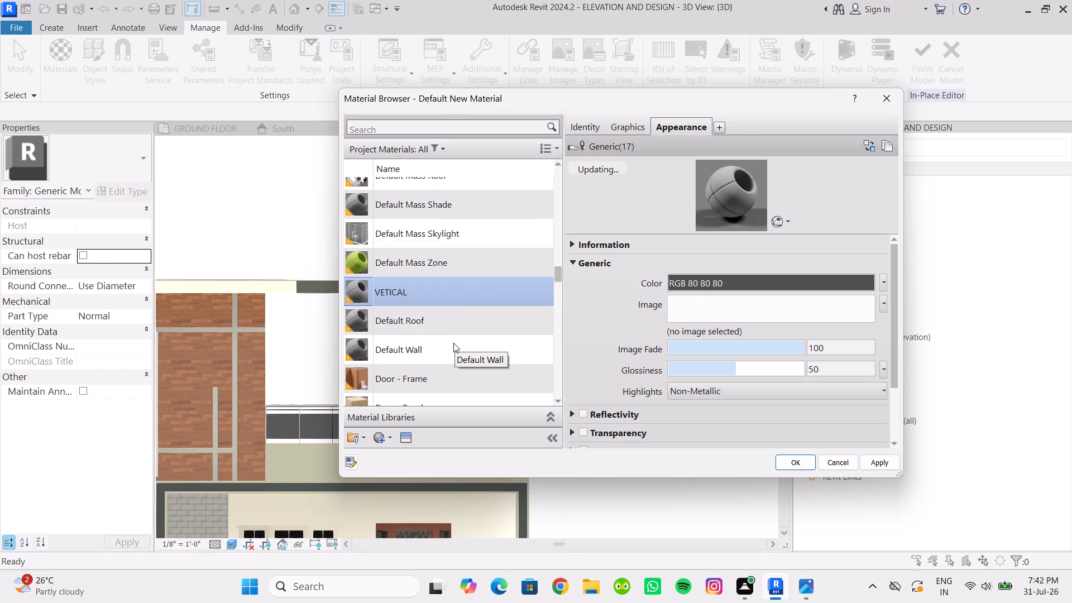
key("space")
type("BEAMS")
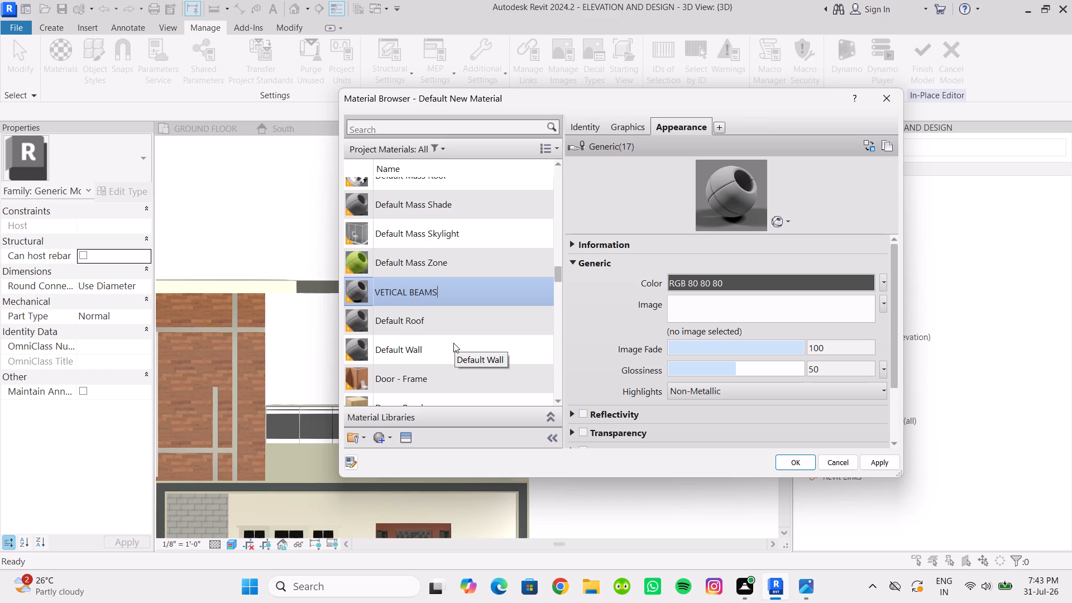
Set the VETICAL BEAMS material's appearance colour to RGB 95 95 95 and save the material changes.
left_click(779, 276)
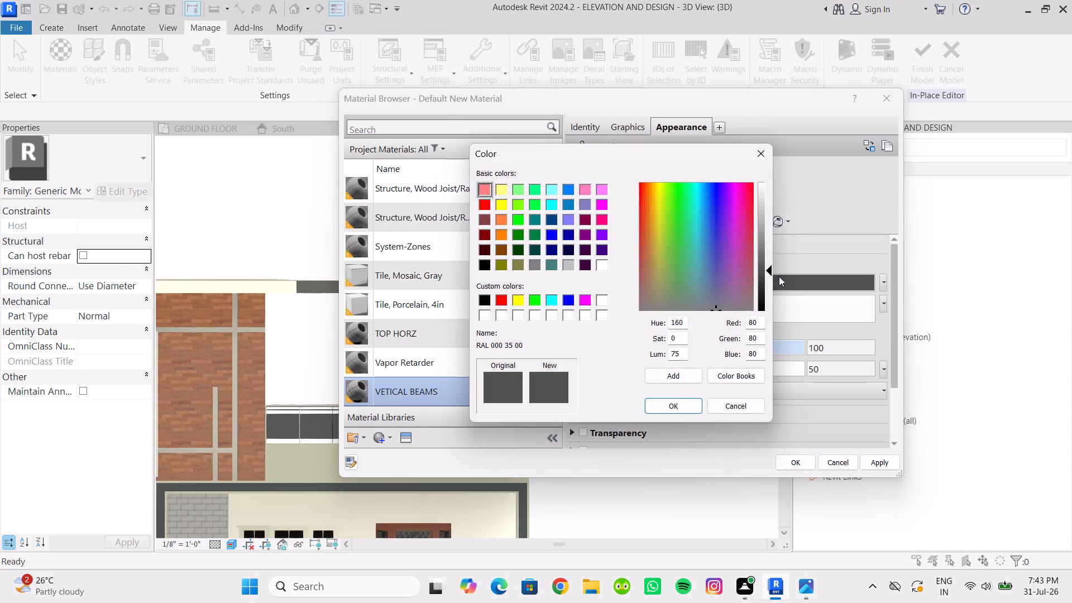
left_click_drag(759, 321, 739, 323)
type("95")
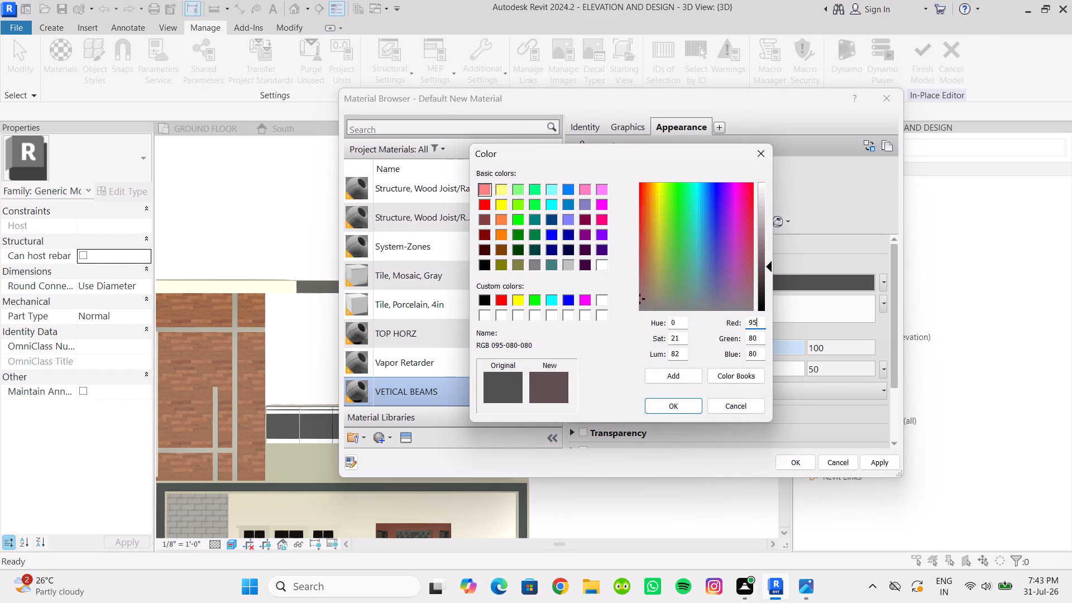
left_click(754, 338)
left_click_drag(757, 339, 736, 341)
type("95")
left_click_drag(757, 356, 754, 355)
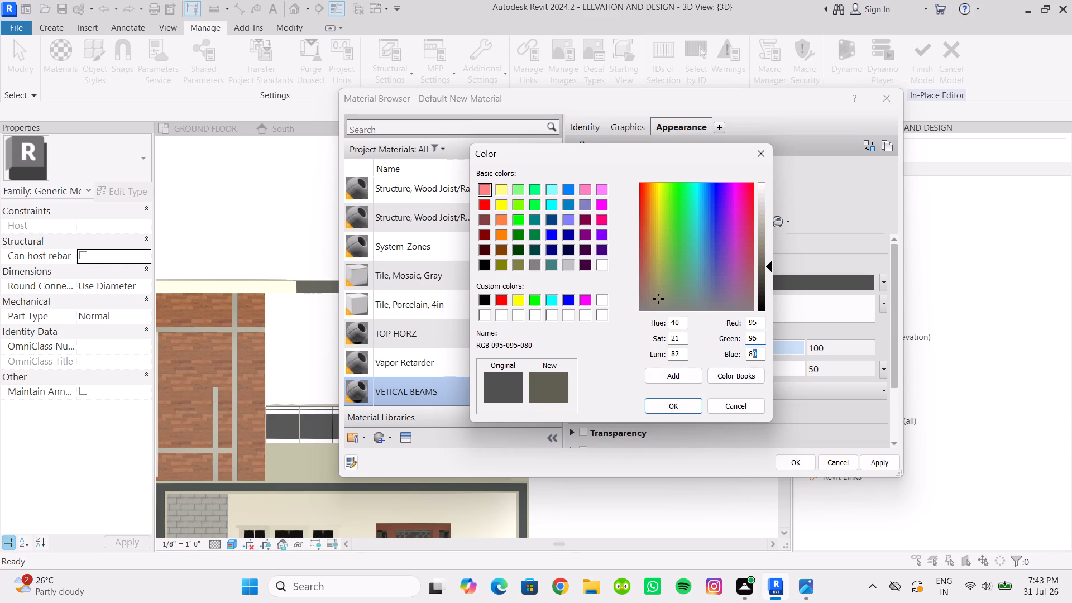
left_click_drag(754, 355, 729, 355)
type("95")
left_click(672, 403)
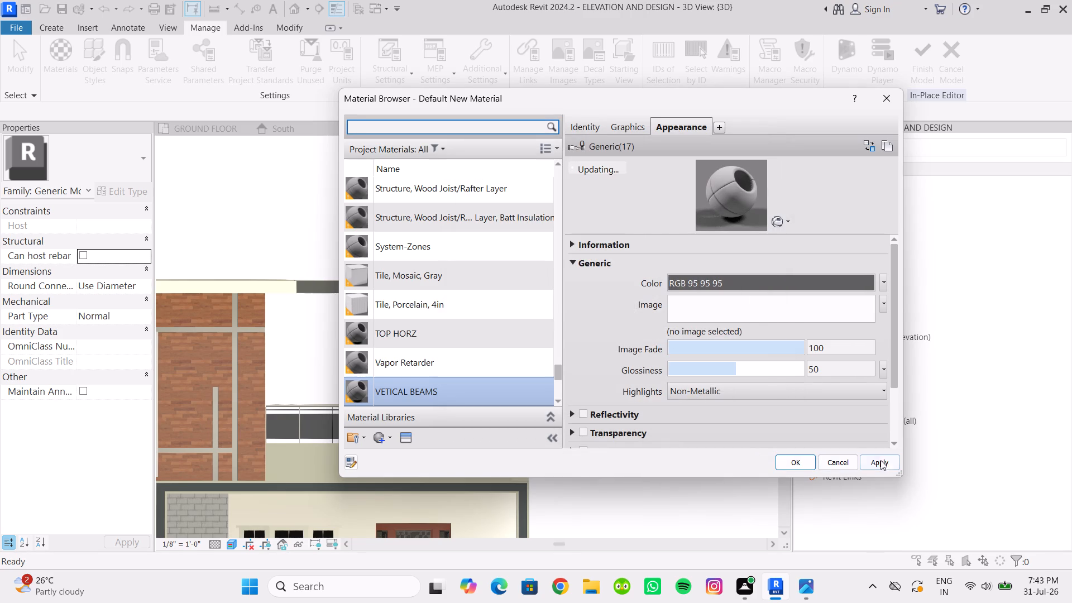
left_click(883, 461)
left_click(803, 462)
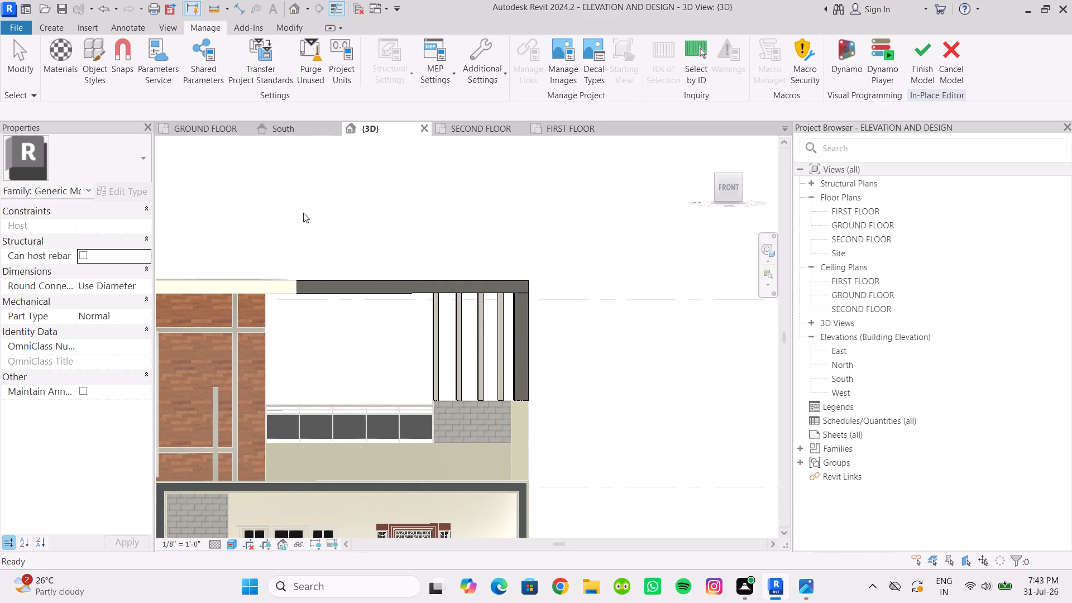
Paint the front faces of the four slim posts over the balcony's stone parapet with VETICAL BEAMS.
left_click(288, 26)
left_click(222, 72)
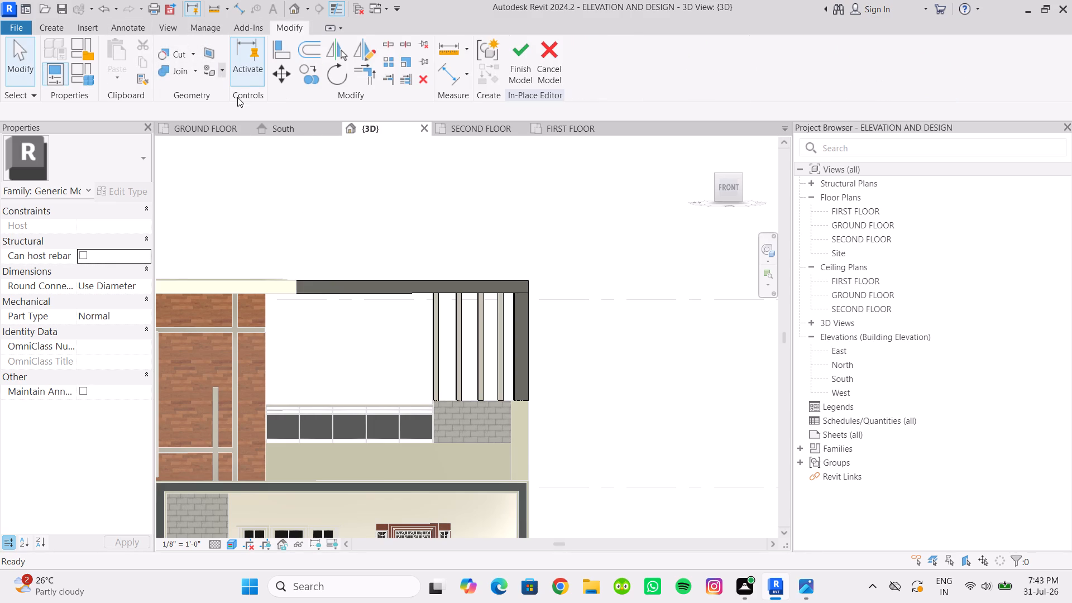
left_click(237, 97)
left_click(121, 45)
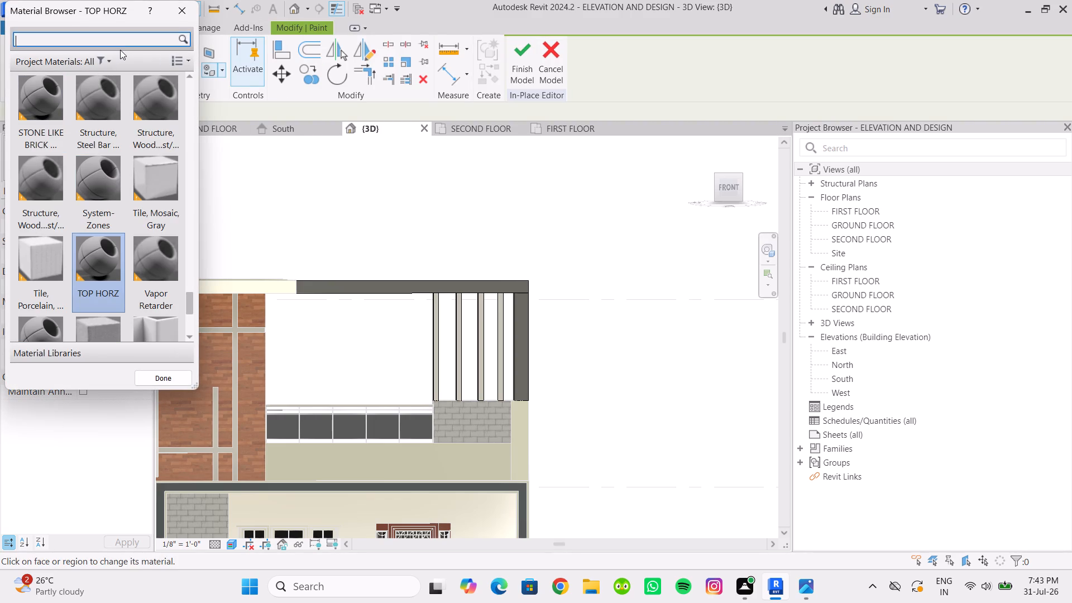
type("VETICAL")
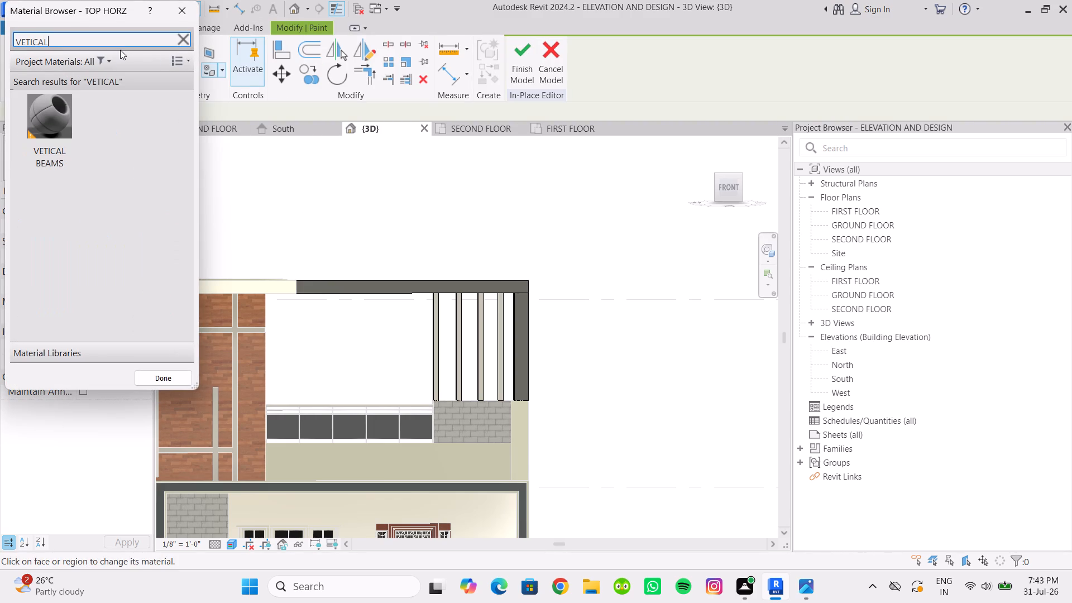
double_click(38, 119)
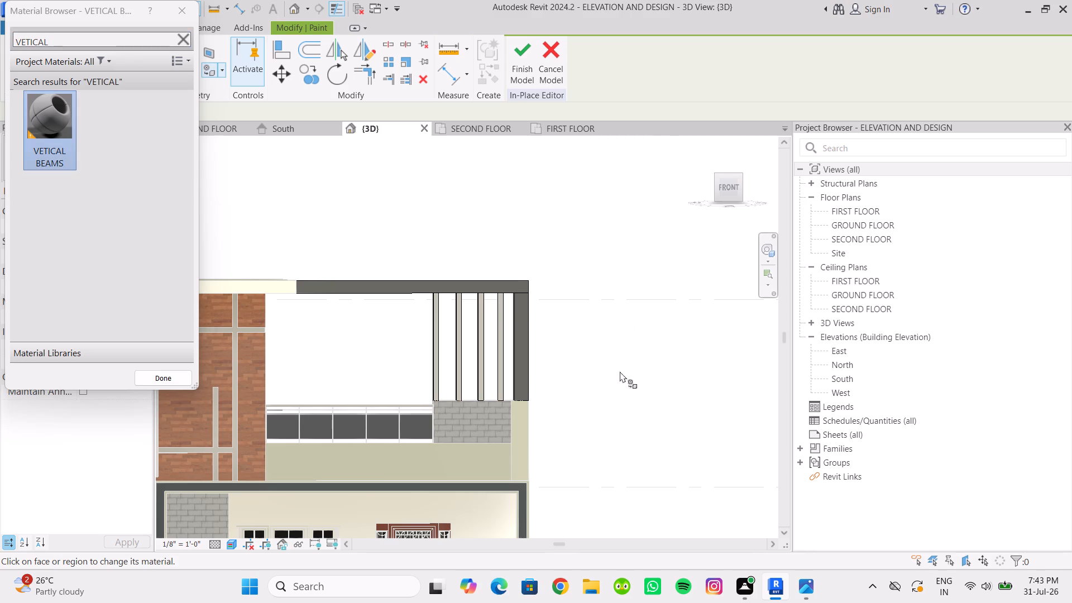
scroll(528, 362, "up", 4)
left_click(378, 309)
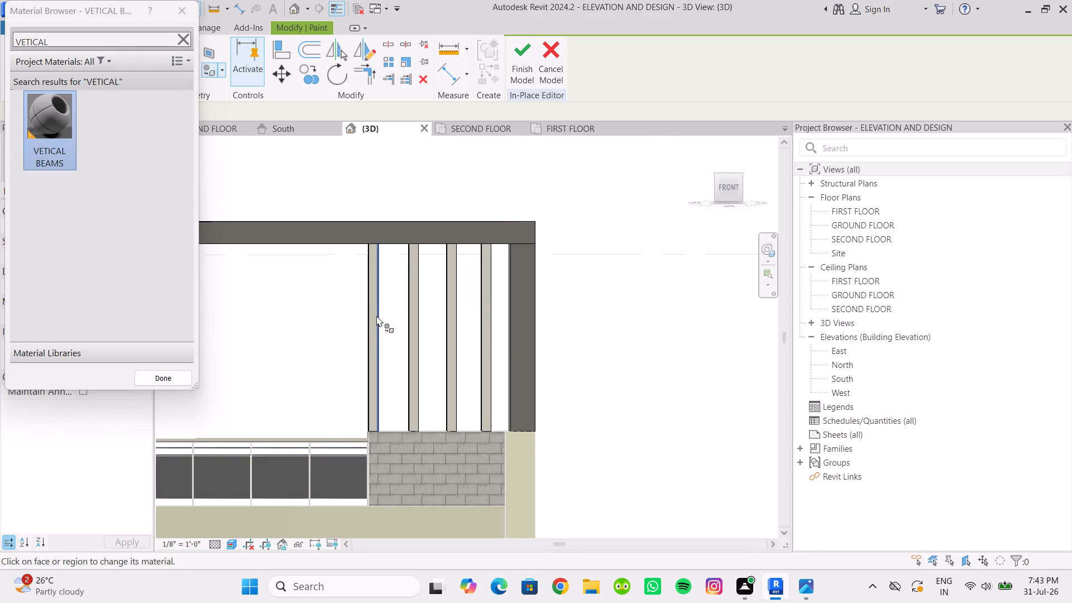
scroll(376, 327, "up", 4)
left_click(373, 338)
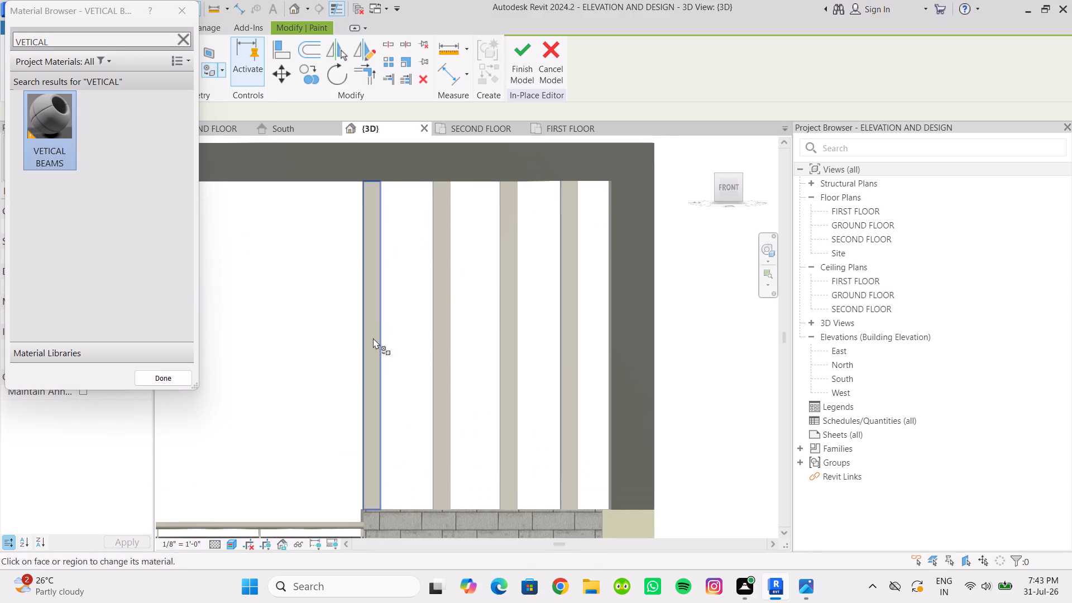
left_click(440, 372)
left_click(508, 362)
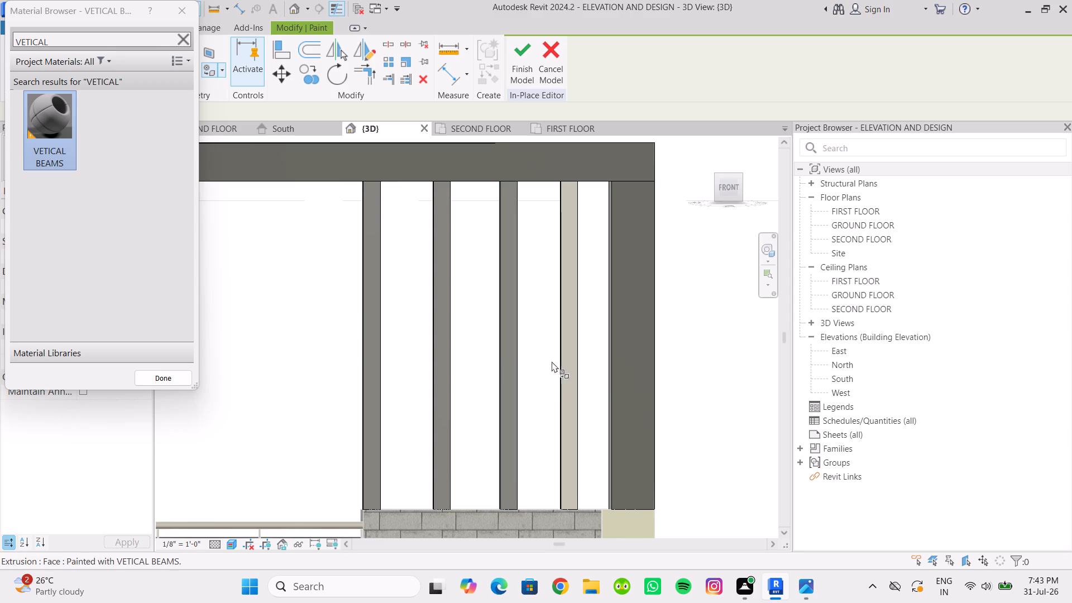
left_click(570, 376)
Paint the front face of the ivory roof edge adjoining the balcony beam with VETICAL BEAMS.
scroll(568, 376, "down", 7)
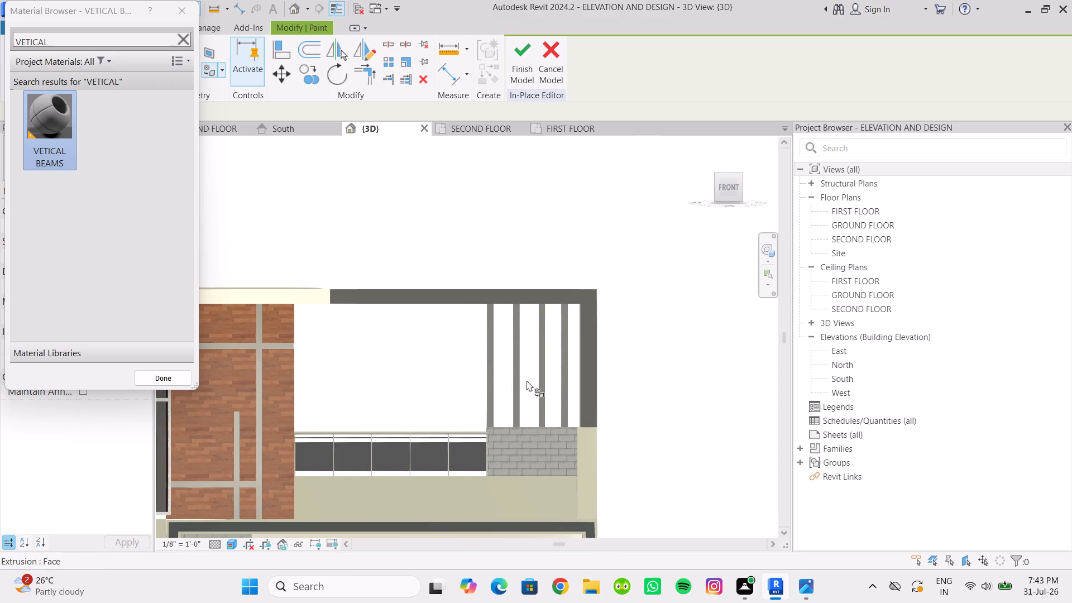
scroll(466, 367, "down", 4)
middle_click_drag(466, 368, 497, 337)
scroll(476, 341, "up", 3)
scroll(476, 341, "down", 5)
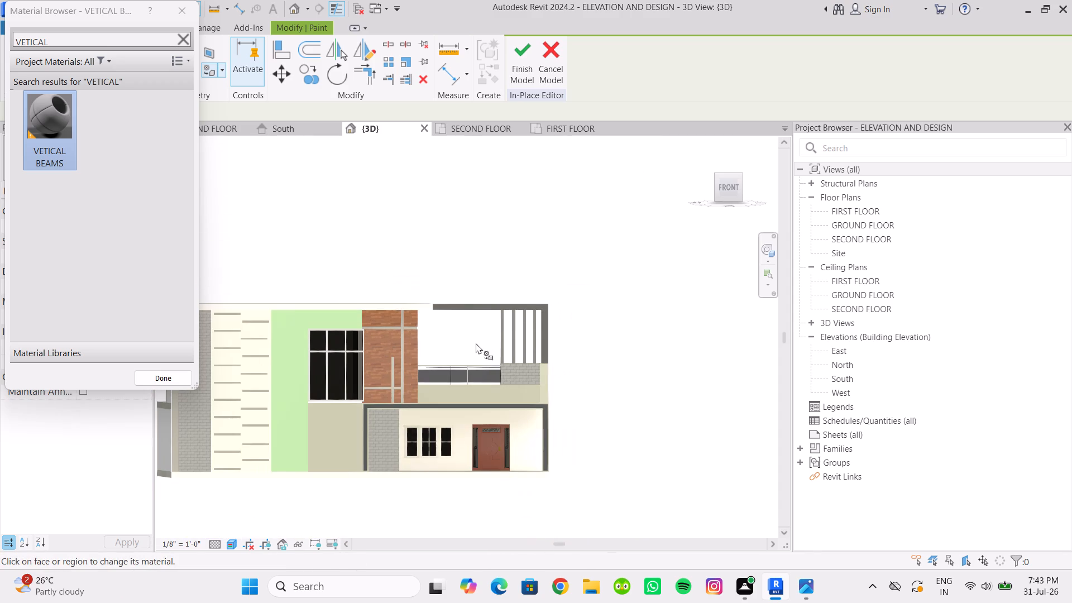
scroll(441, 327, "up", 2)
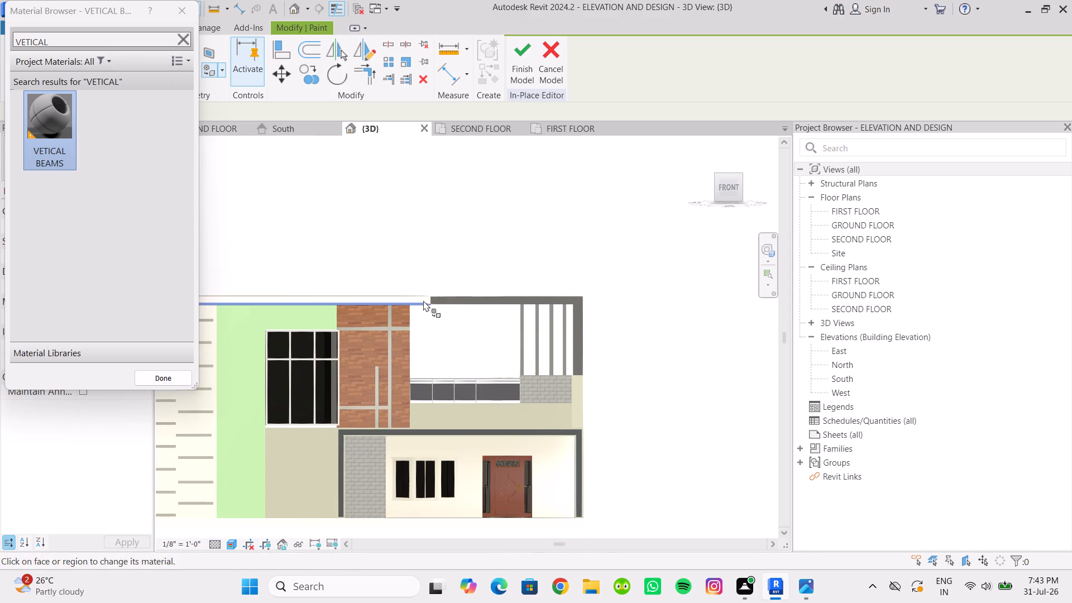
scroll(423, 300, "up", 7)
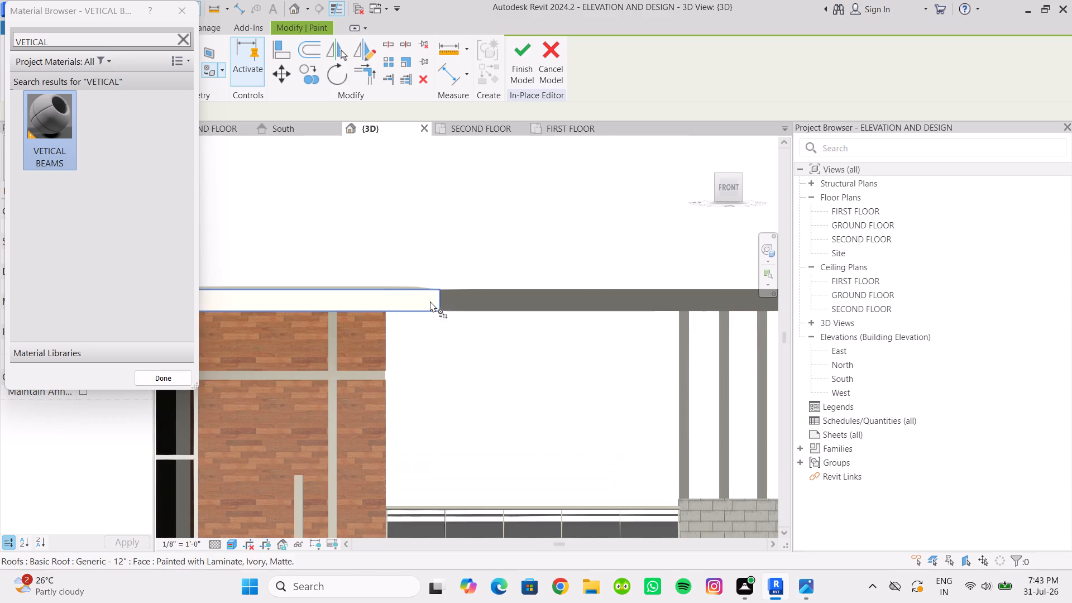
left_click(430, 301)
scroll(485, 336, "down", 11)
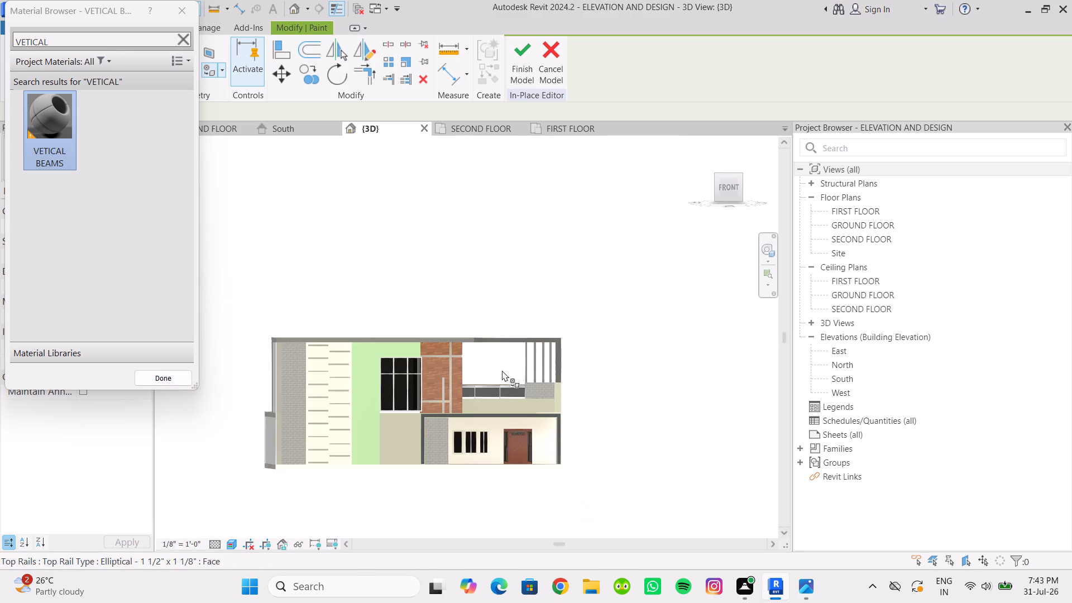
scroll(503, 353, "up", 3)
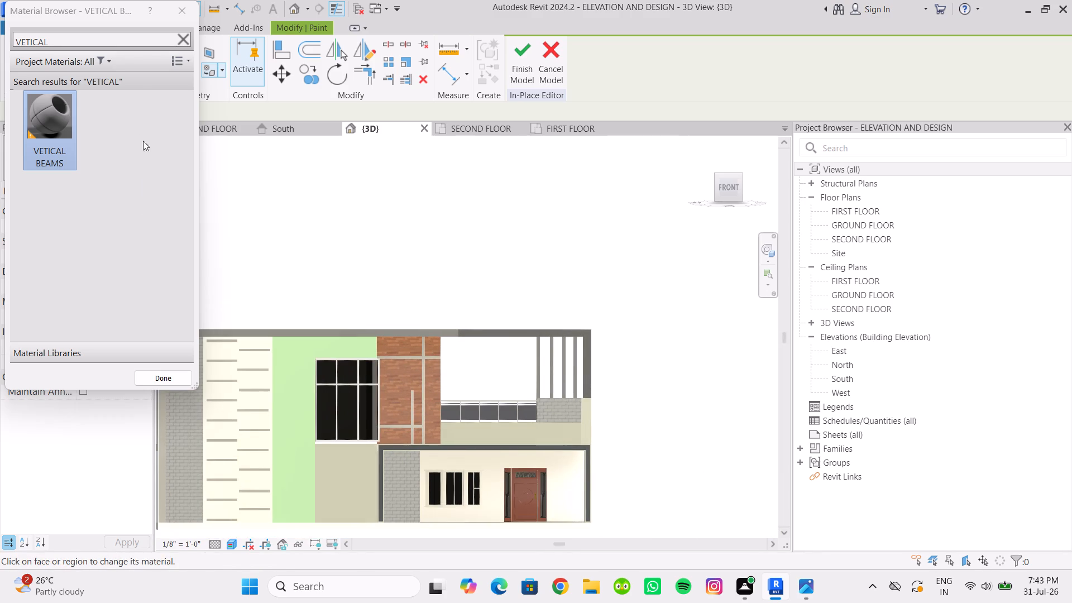
Paint the front face of the roof edge adjoining the balcony beam with the TOP HORZ material.
left_click(181, 42)
key("g")
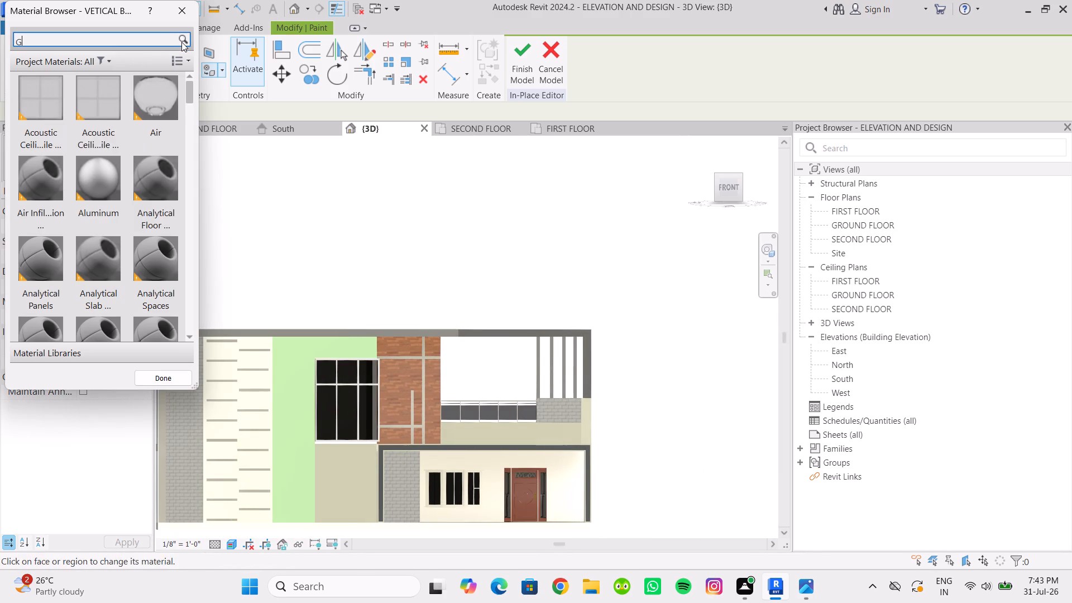
key("BackSpace")
type("HE")
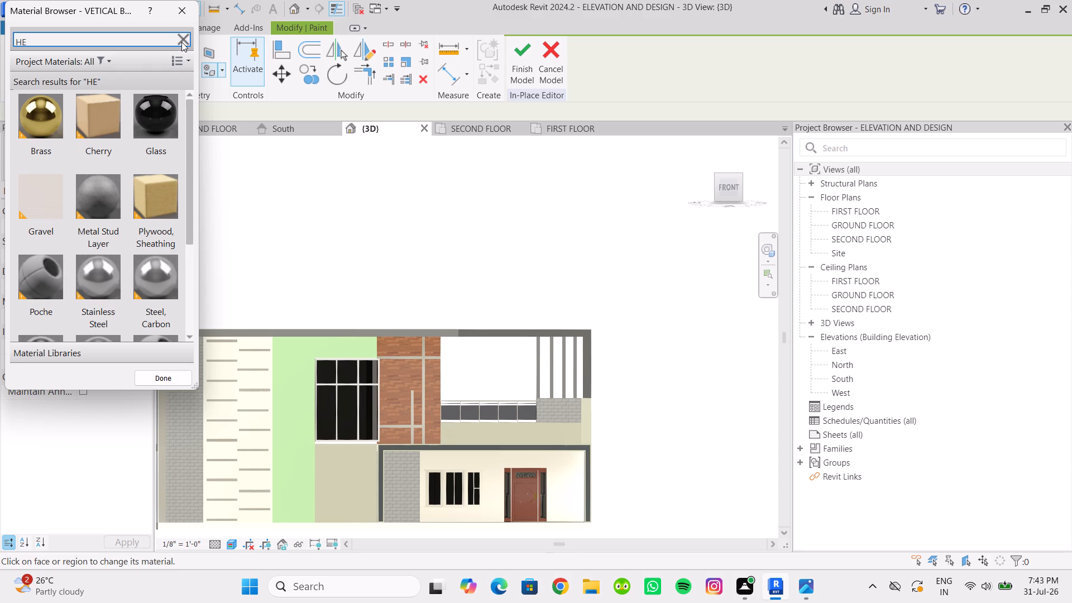
key("BackSpace")
type("OR")
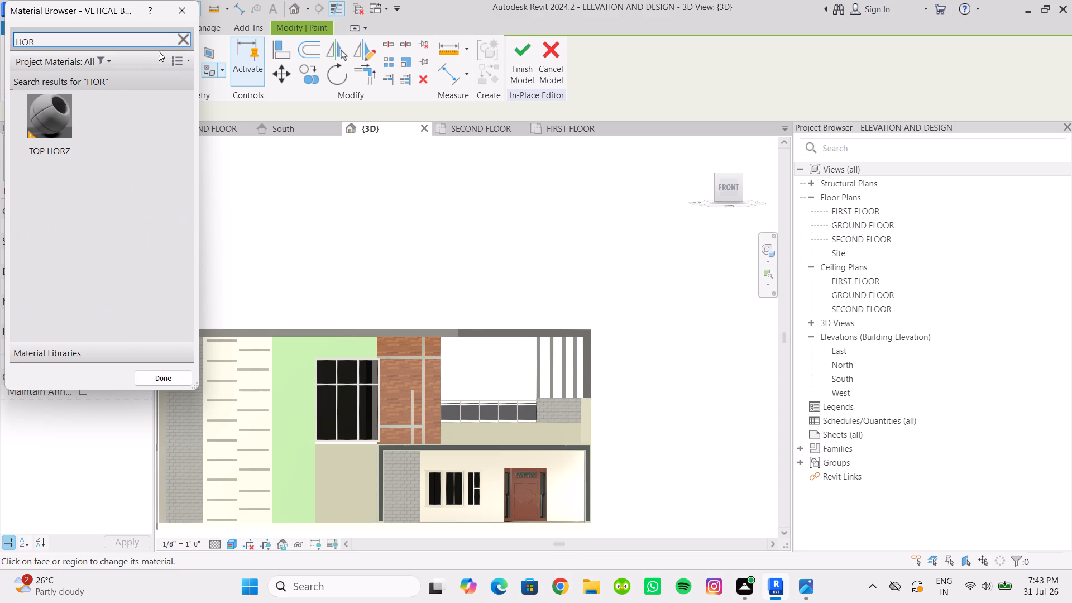
double_click(63, 122)
scroll(365, 321, "up", 4)
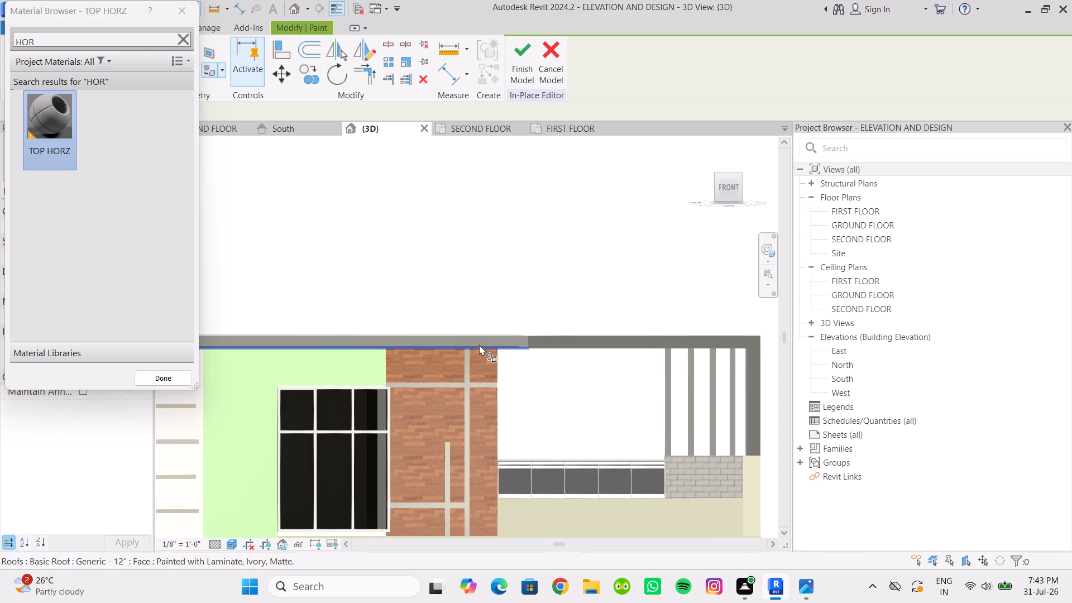
scroll(510, 343, "up", 4)
left_click(531, 338)
Finish the in-place model of the balcony beam and posts, keeping the painted faces.
scroll(553, 283, "down", 5)
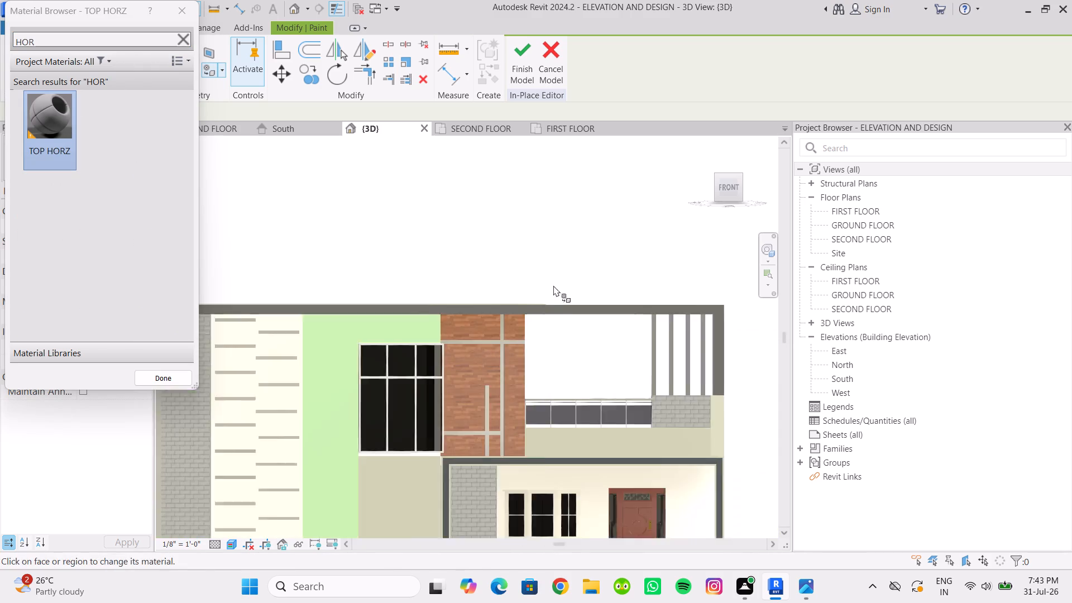
scroll(553, 285, "down", 4)
scroll(610, 361, "down", 1)
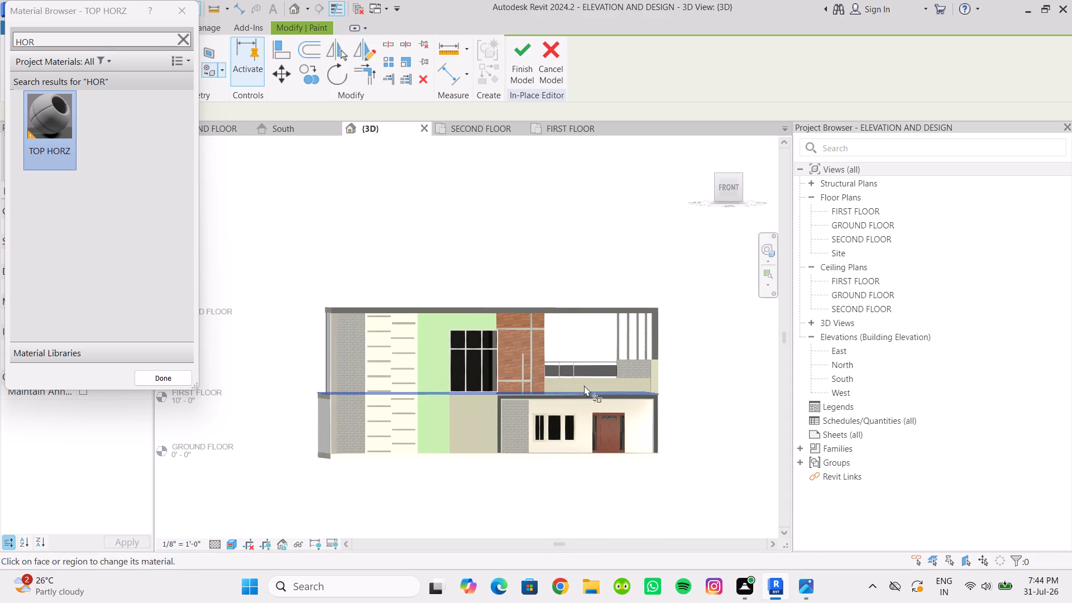
scroll(604, 355, "up", 3)
scroll(595, 343, "down", 2)
scroll(585, 336, "up", 1)
middle_click_drag(585, 336, 550, 353)
left_click(522, 59)
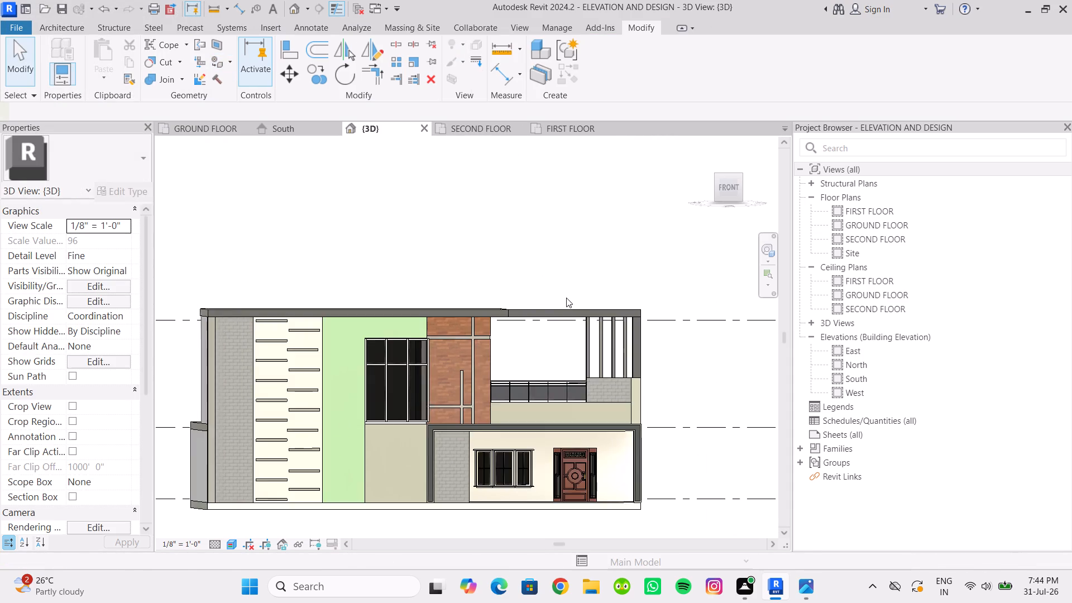
Examine the painted house model in 3D from the front, both sides, the back and above.
scroll(566, 298, "down", 2)
scroll(564, 298, "up", 2)
middle_click_drag(561, 293, 490, 299, "shift")
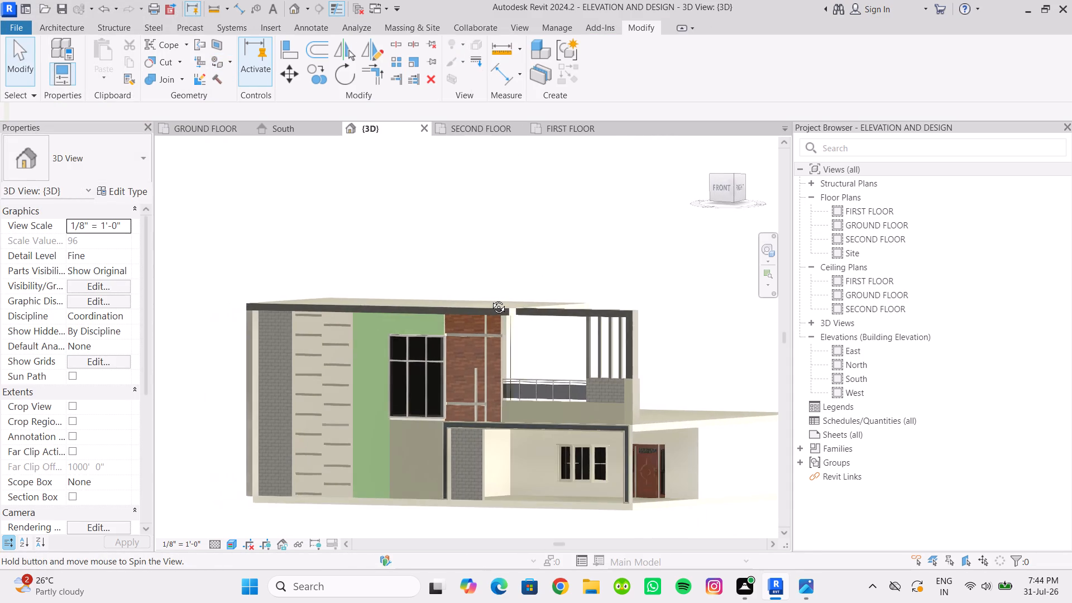
middle_click_drag(490, 299, 332, 373, "shift")
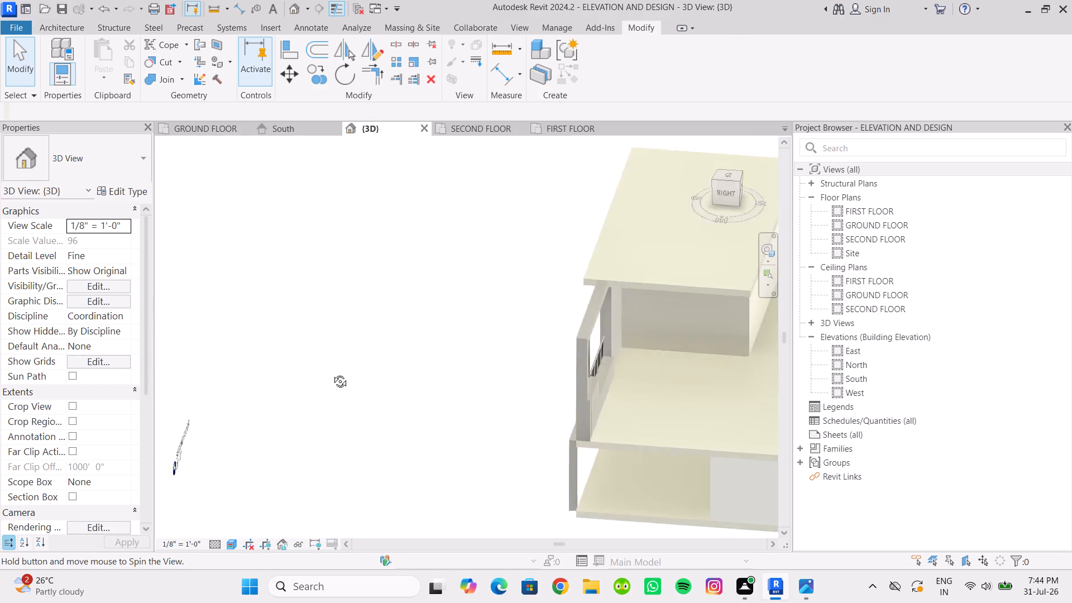
middle_click_drag(332, 373, 635, 317, "shift")
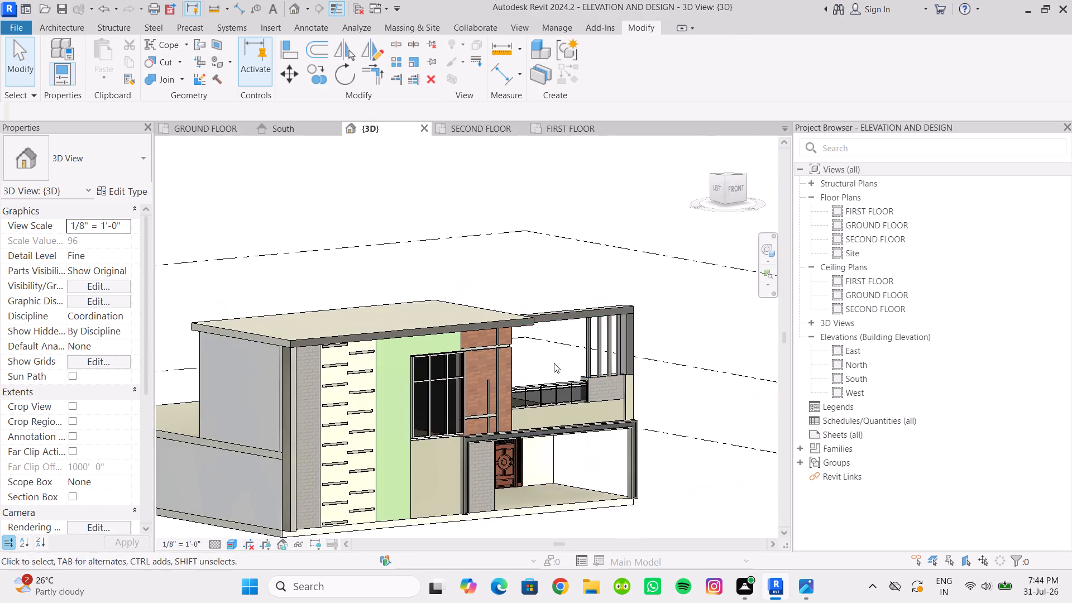
middle_click_drag(554, 363, 613, 282)
scroll(505, 373, "up", 2)
middle_click_drag(501, 373, 460, 366, "shift")
scroll(467, 369, "down", 3)
middle_click_drag(468, 374, 499, 340)
middle_click_drag(508, 367, 381, 372, "shift")
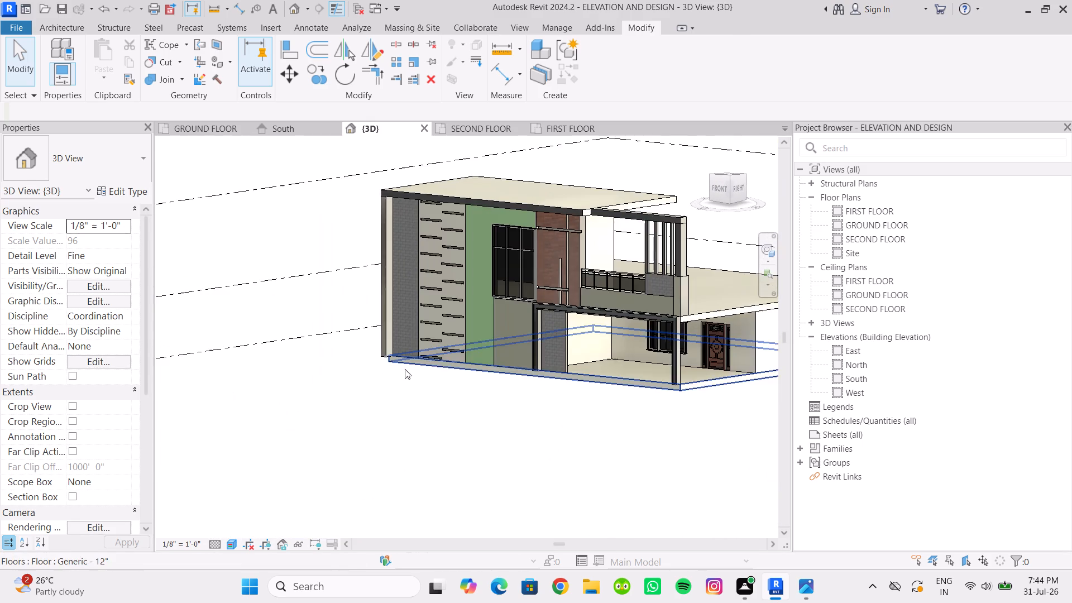
middle_click_drag(475, 377, 446, 420)
middle_click_drag(484, 429, 494, 402)
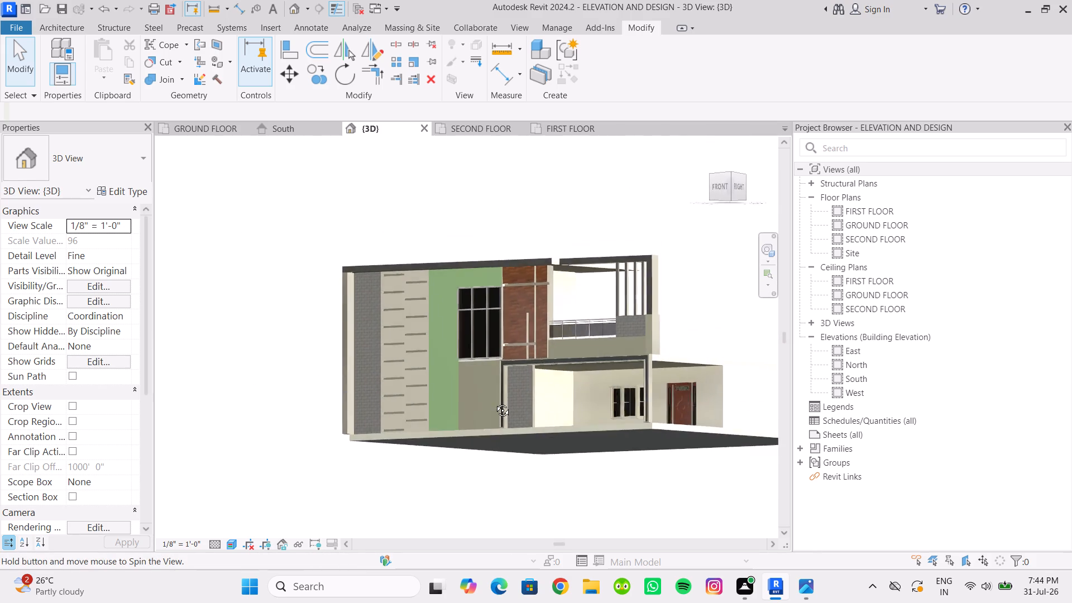
middle_click_drag(494, 402, 363, 432)
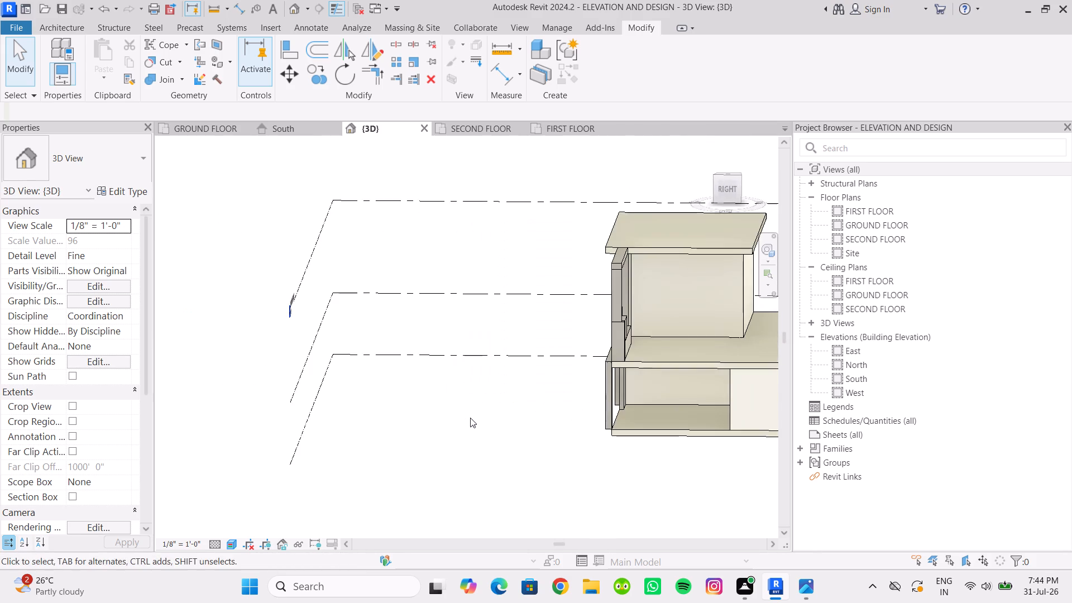
middle_click_drag(472, 418, 331, 389)
scroll(508, 404, "down", 2)
middle_click_drag(506, 409, 423, 475, "shift")
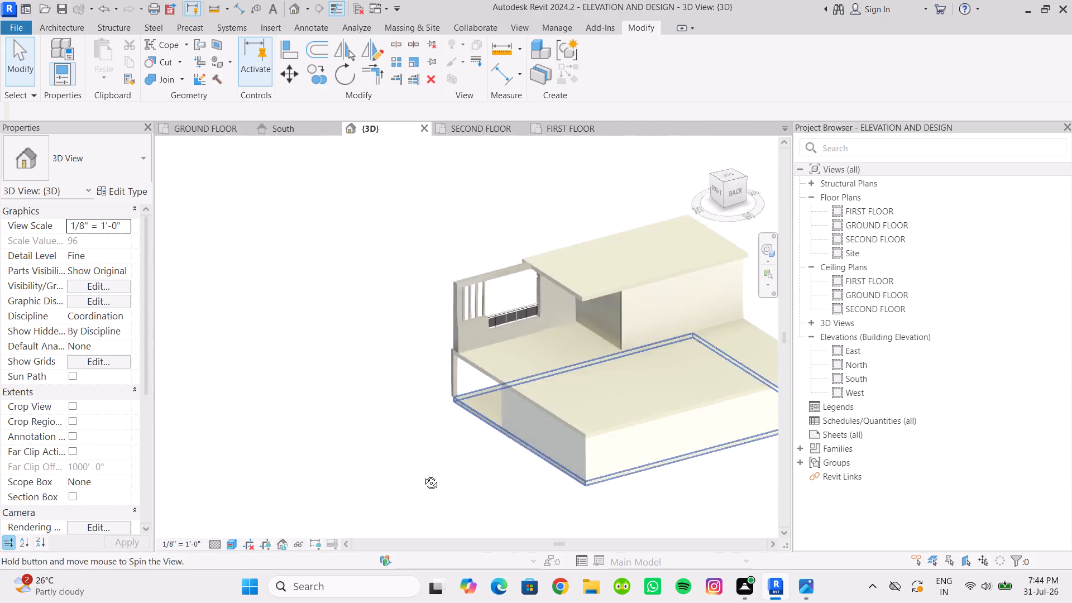
middle_click_drag(423, 475, 733, 423, "shift")
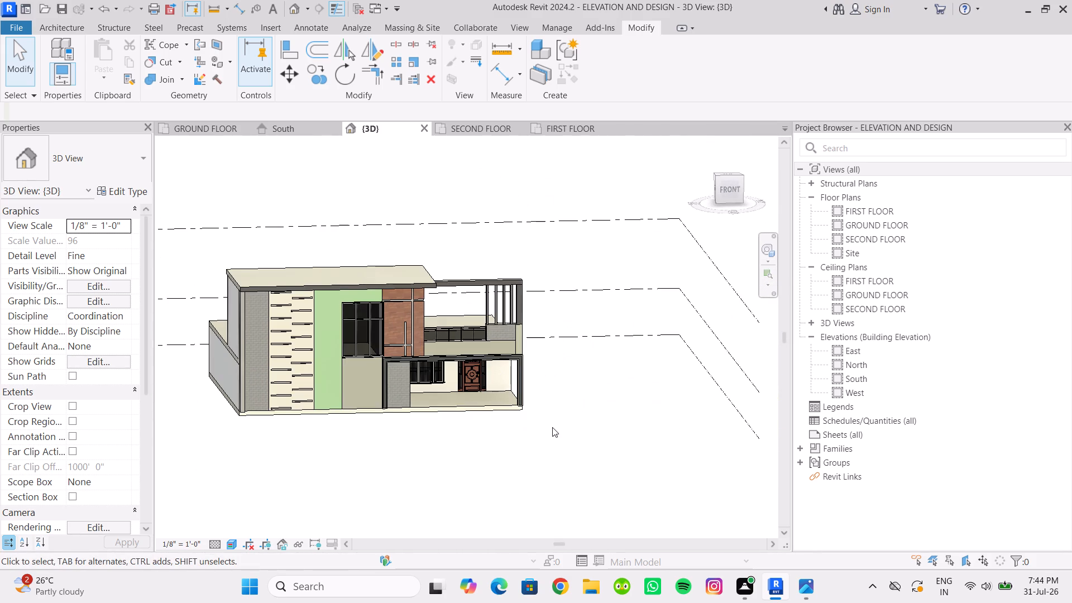
scroll(545, 412, "down", 1)
middle_click_drag(545, 412, 545, 439, "shift")
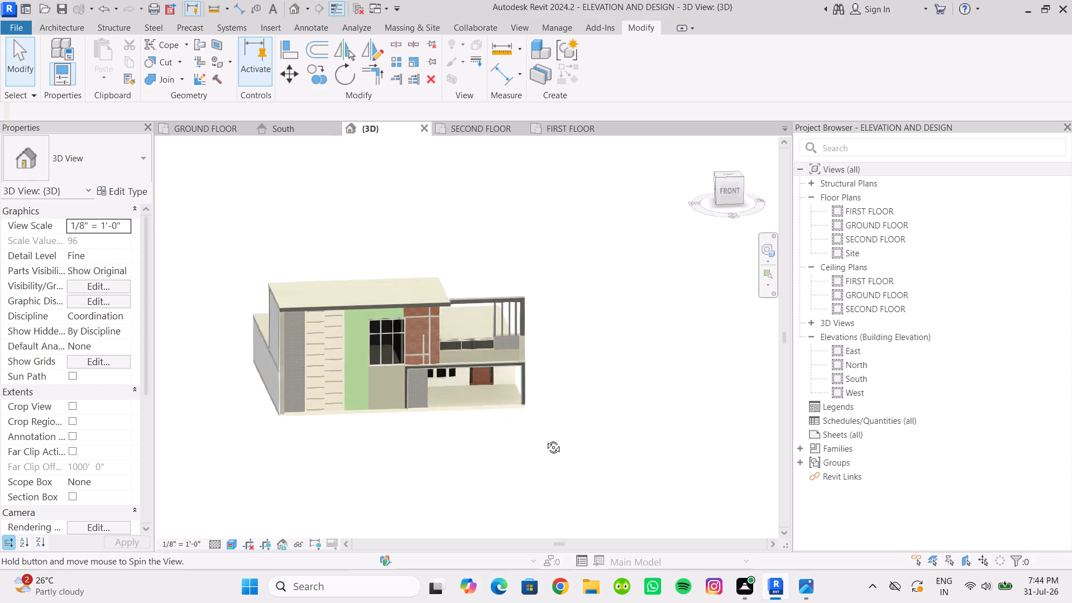
middle_click_drag(545, 439, 285, 415, "shift")
scroll(480, 456, "up", 1)
middle_click_drag(477, 456, 698, 435, "shift")
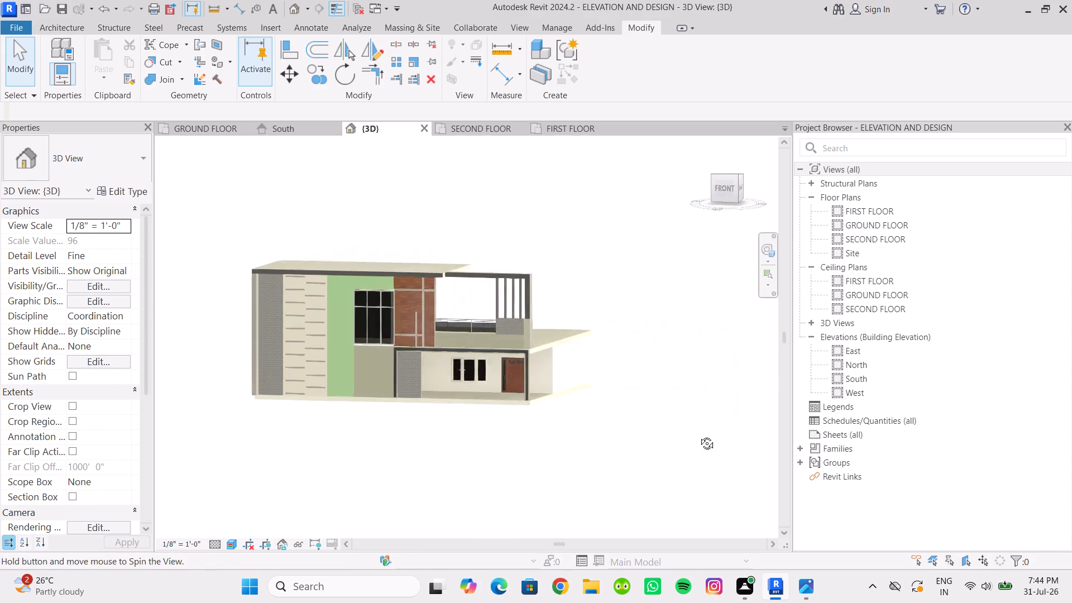
middle_click_drag(698, 435, 707, 433, "shift")
scroll(475, 443, "up", 3)
middle_click_drag(452, 423, 545, 406, "shift")
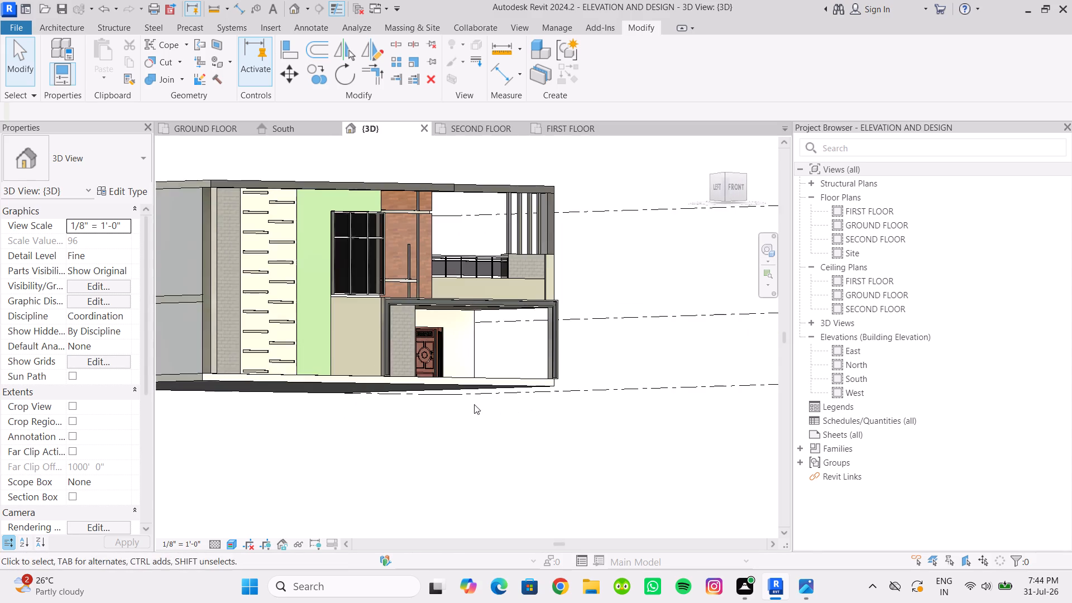
scroll(474, 404, "down", 2)
middle_click_drag(468, 406, 374, 565, "shift")
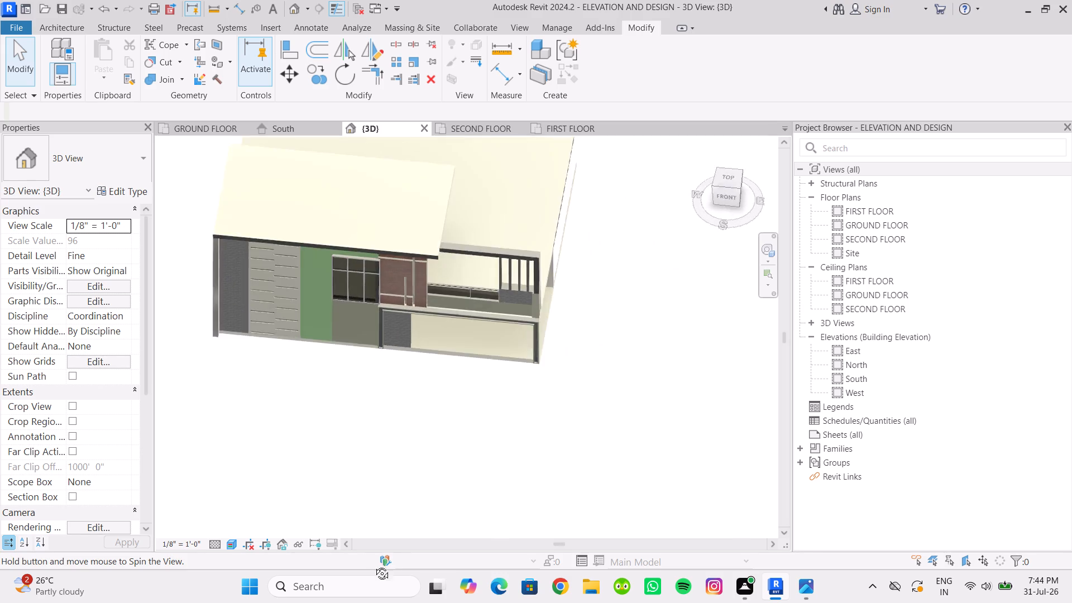
middle_click_drag(374, 565, 391, 529, "shift")
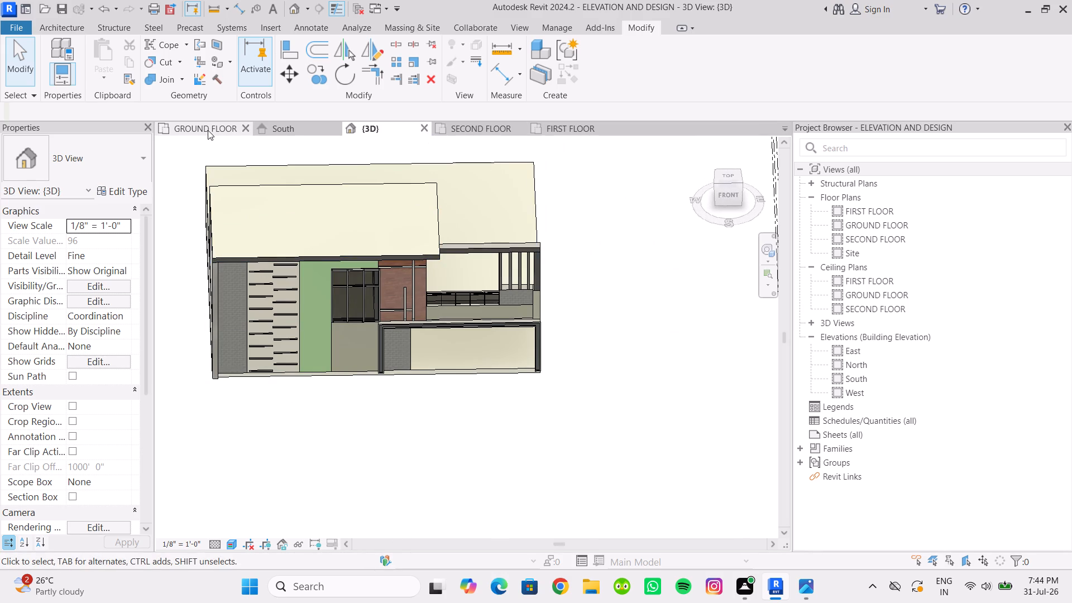
In the GROUND FLOOR plan, load the 2012_Porsche_911_Carrera_S car family from the SHUBHAM CITY cars folder as a component.
left_click(208, 130)
scroll(463, 396, "down", 18)
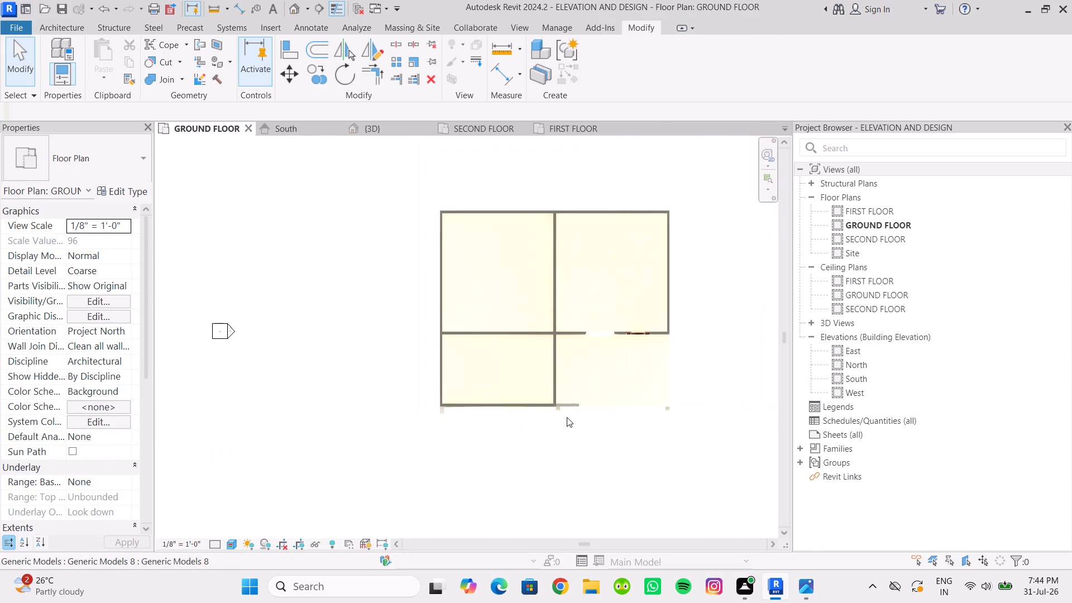
scroll(576, 389, "up", 5)
middle_click_drag(583, 366, 507, 356)
left_click(77, 28)
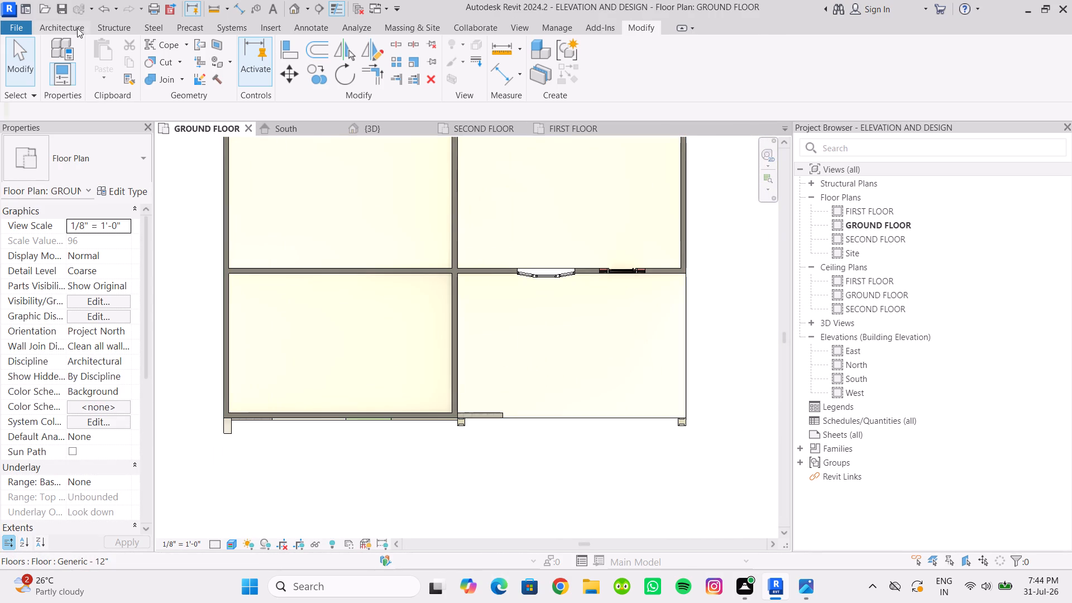
left_click(164, 82)
left_click(193, 105)
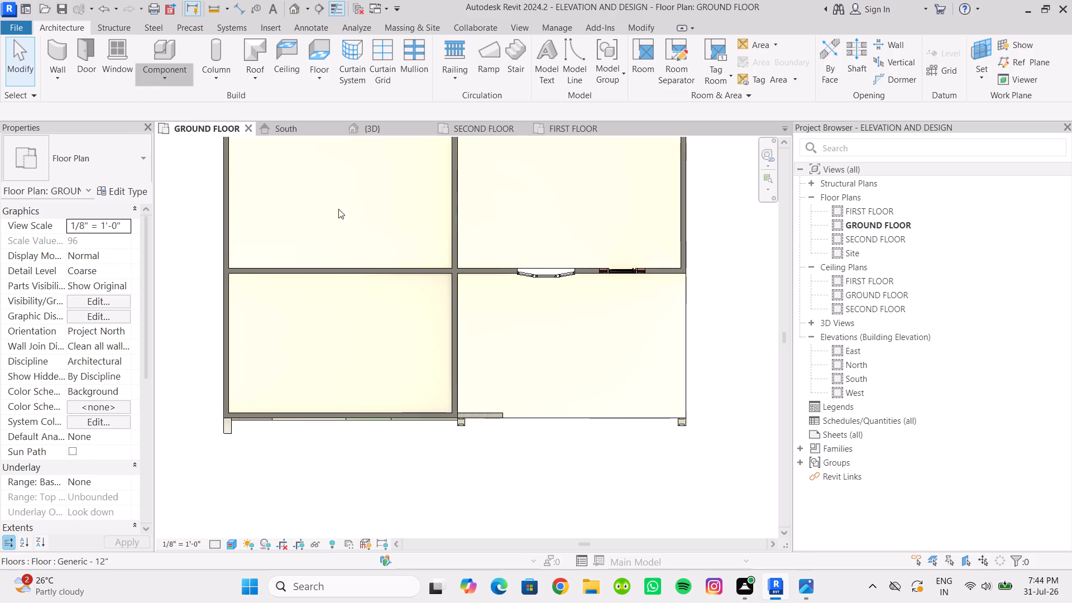
left_click(605, 45)
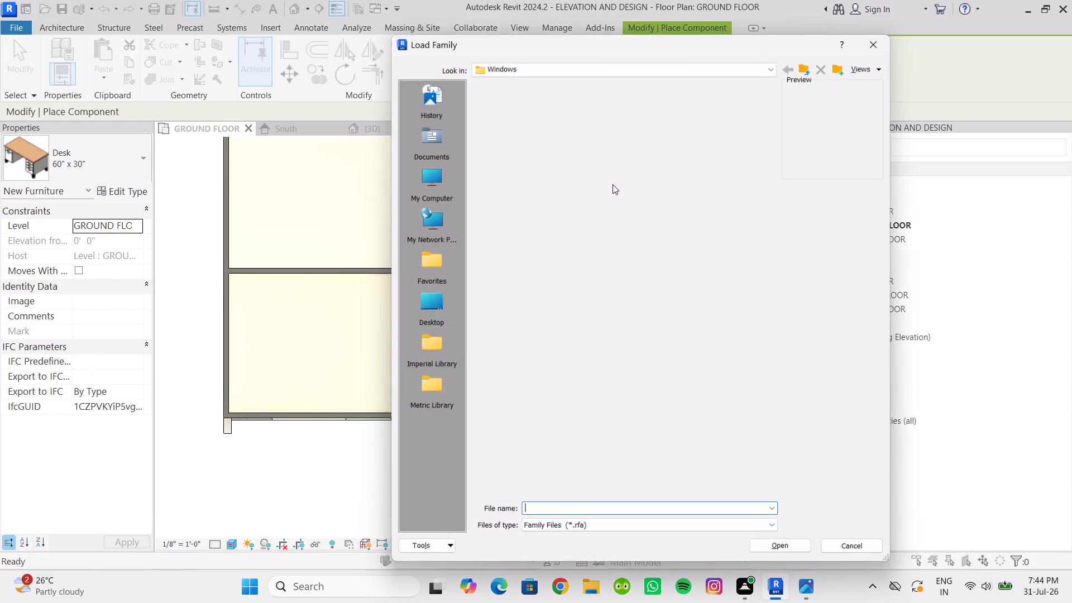
left_click(806, 66)
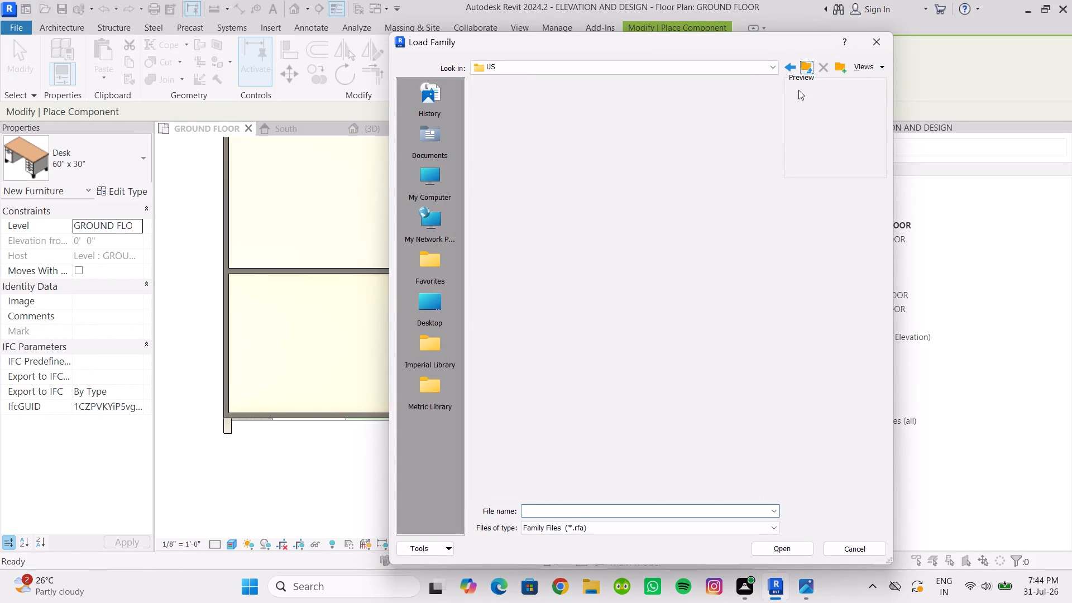
scroll(621, 277, "down", 11)
scroll(606, 169, "up", 2)
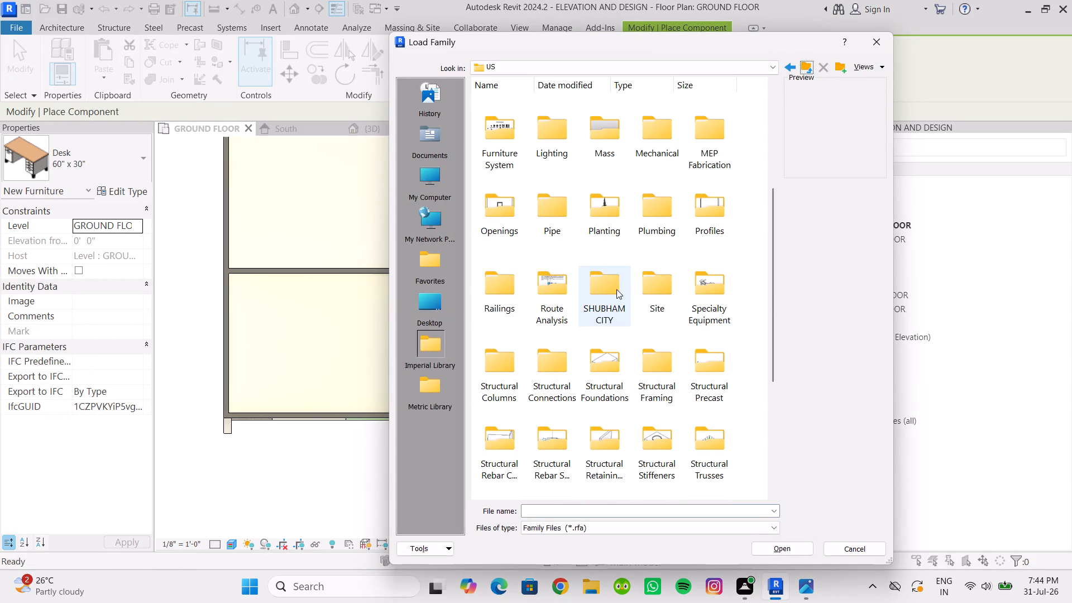
double_click(606, 294)
double_click(706, 127)
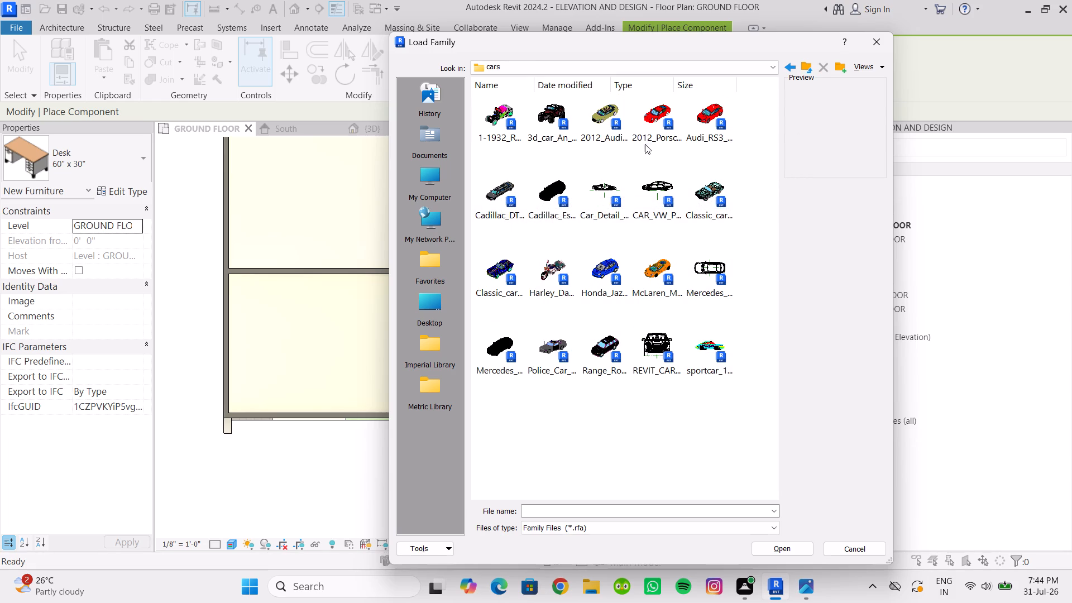
left_click(659, 132)
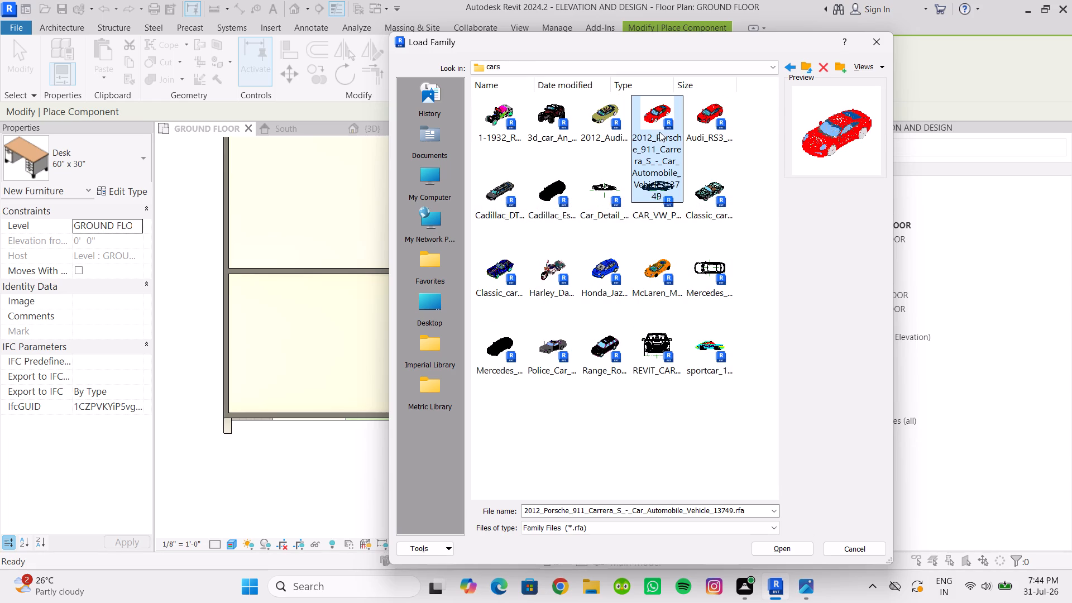
left_click(777, 548)
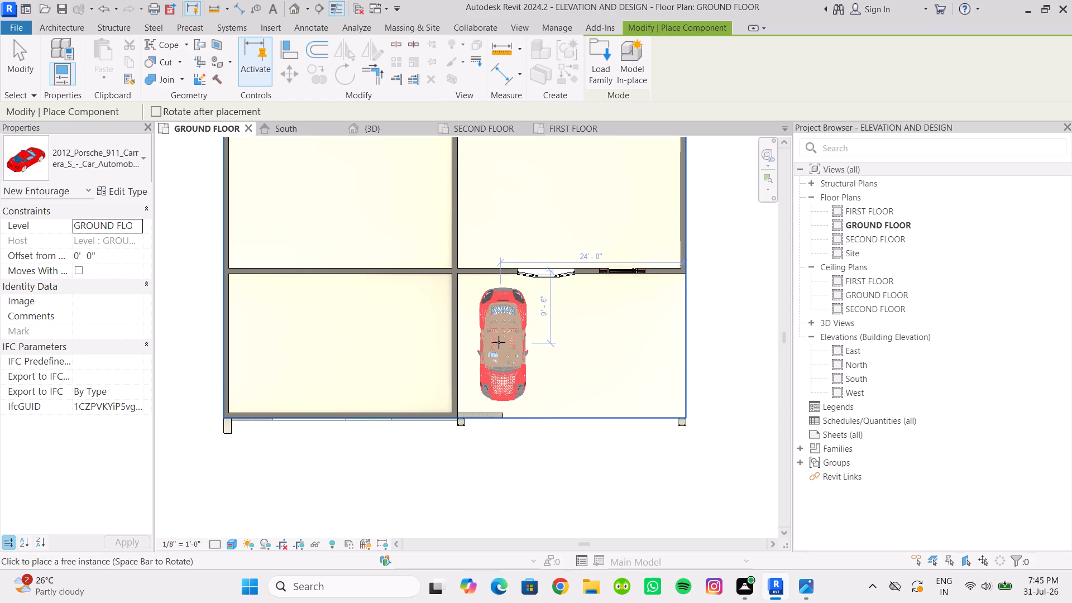
Place one Porsche in the front porch, about 24'-0" from the outer side wall and 9'-6" from the window wall.
left_click(499, 342)
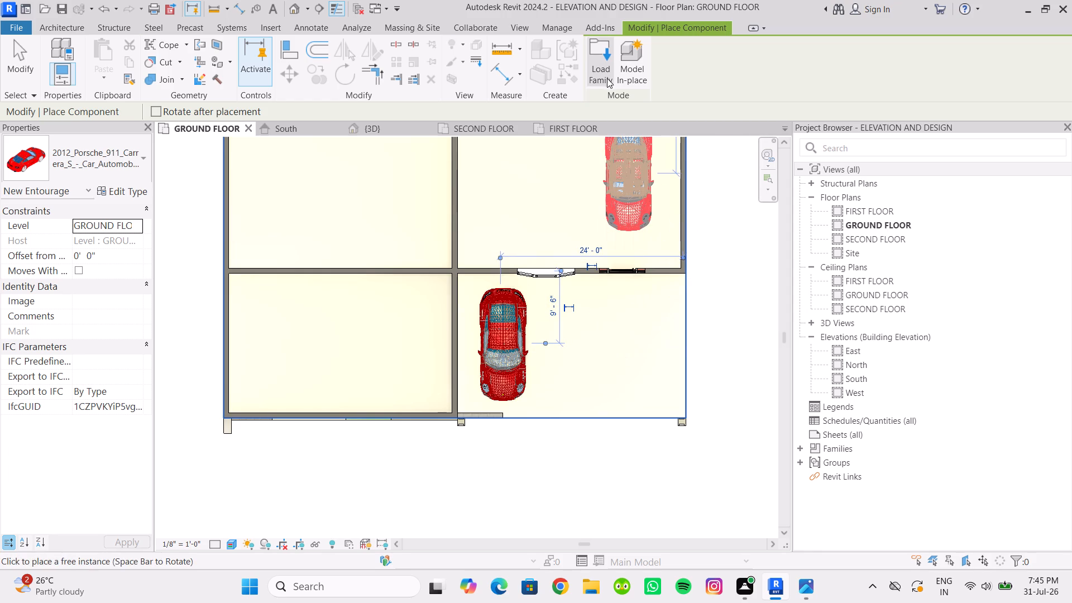
key("Escape")
key("Escape")
key("Escape")
key("Escape")
scroll(626, 360, "down", 3)
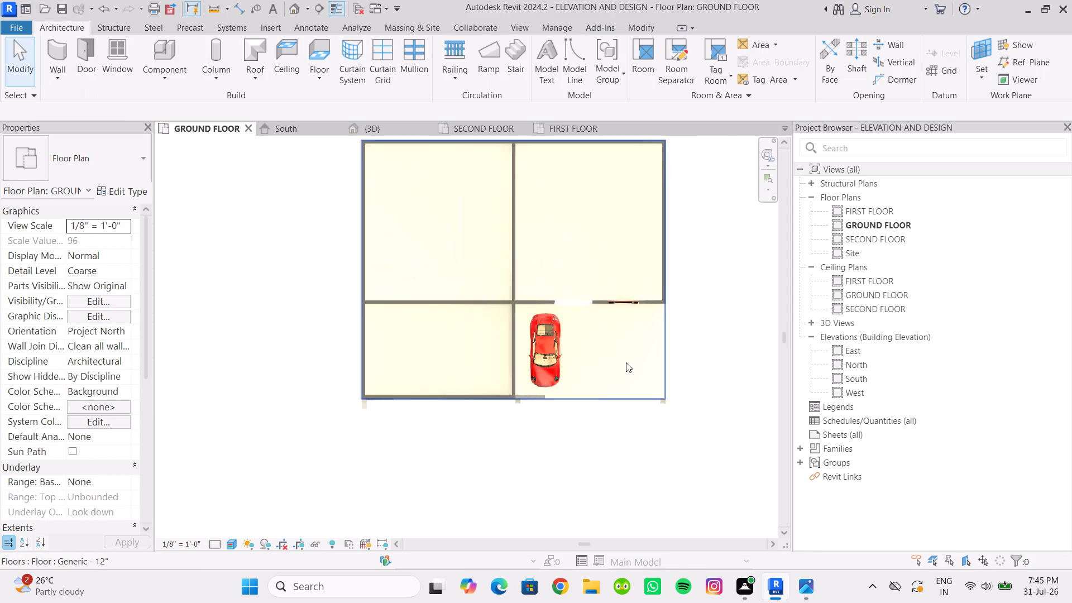
middle_click_drag(626, 362, 590, 352)
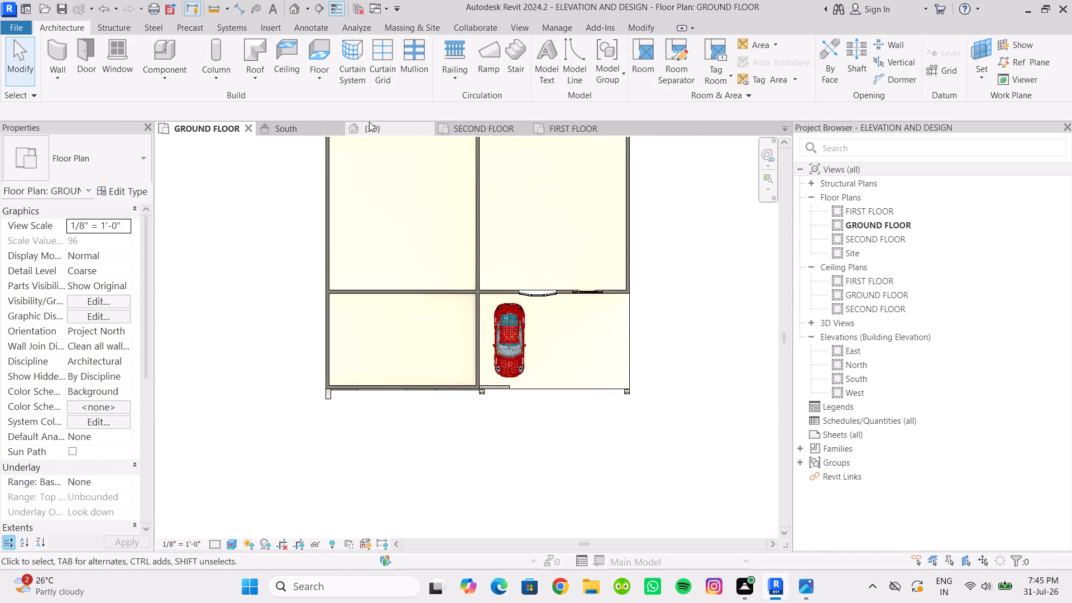
In the 3D view, nudge the red car six increments across the porch, away from the stone-clad pier toward the entrance door side.
left_click(369, 122)
middle_click_drag(501, 395, 437, 299)
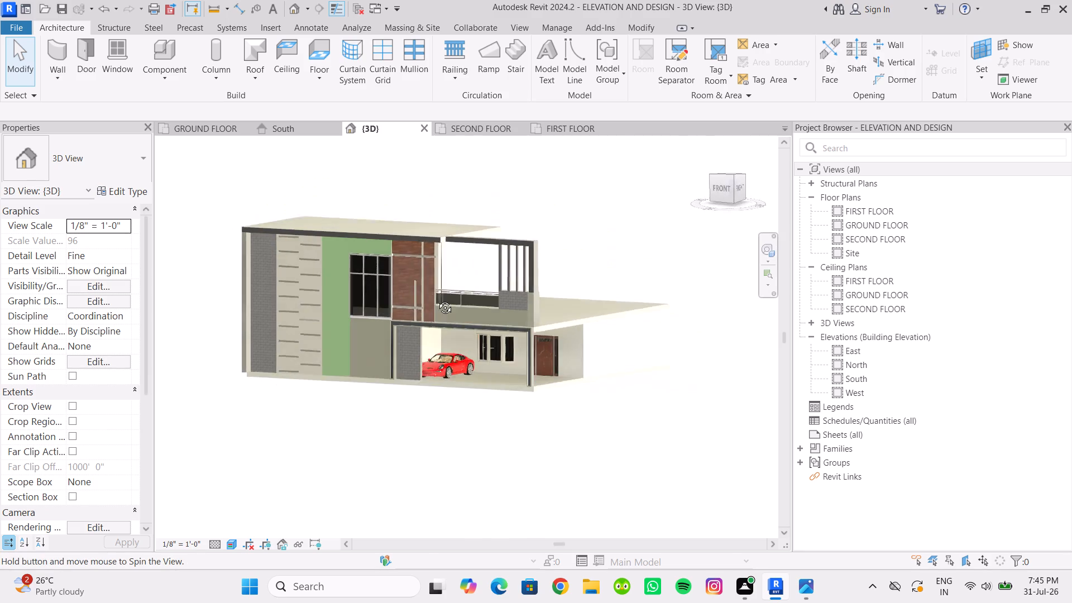
middle_click_drag(437, 299, 457, 322)
middle_click_drag(472, 388, 496, 399)
left_click(466, 373)
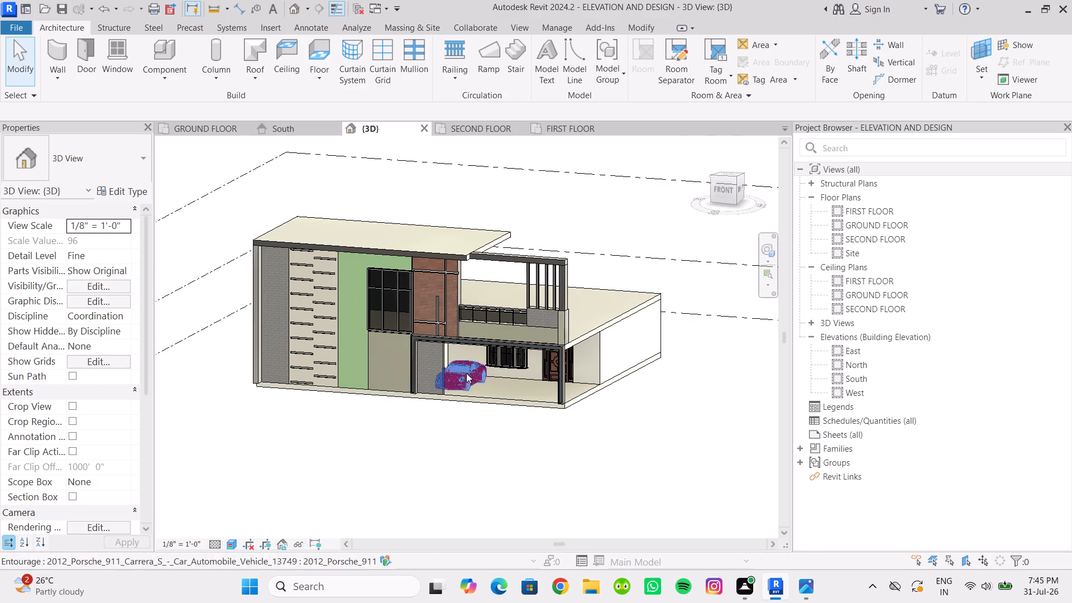
key("Right")
key("Right")
key("Right")
key("Right")
key("Right")
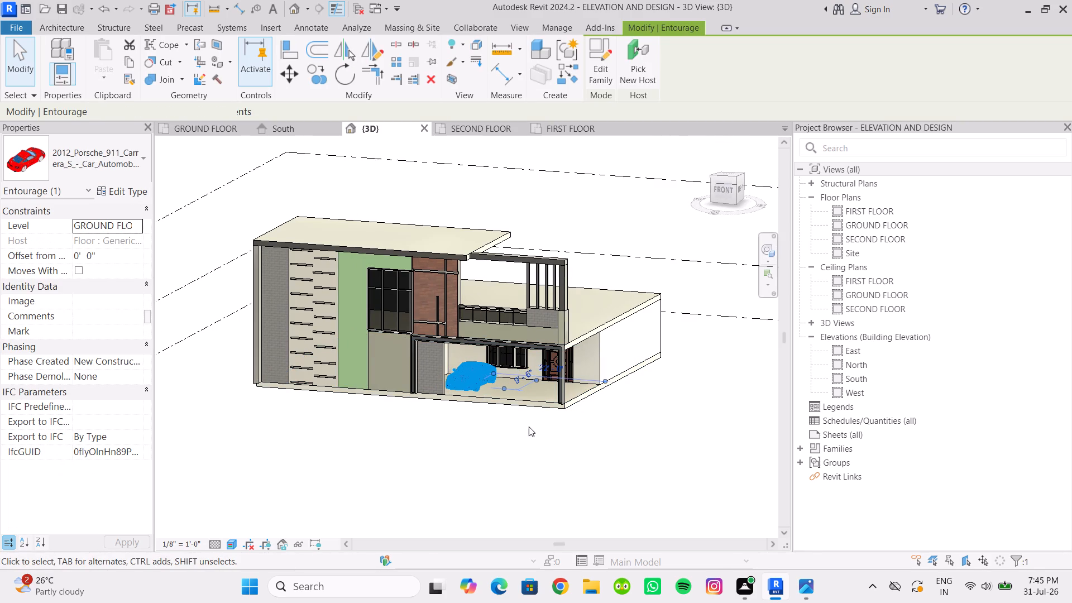
key("Right")
left_click(484, 447)
scroll(514, 444, "down", 2)
scroll(511, 442, "up", 3)
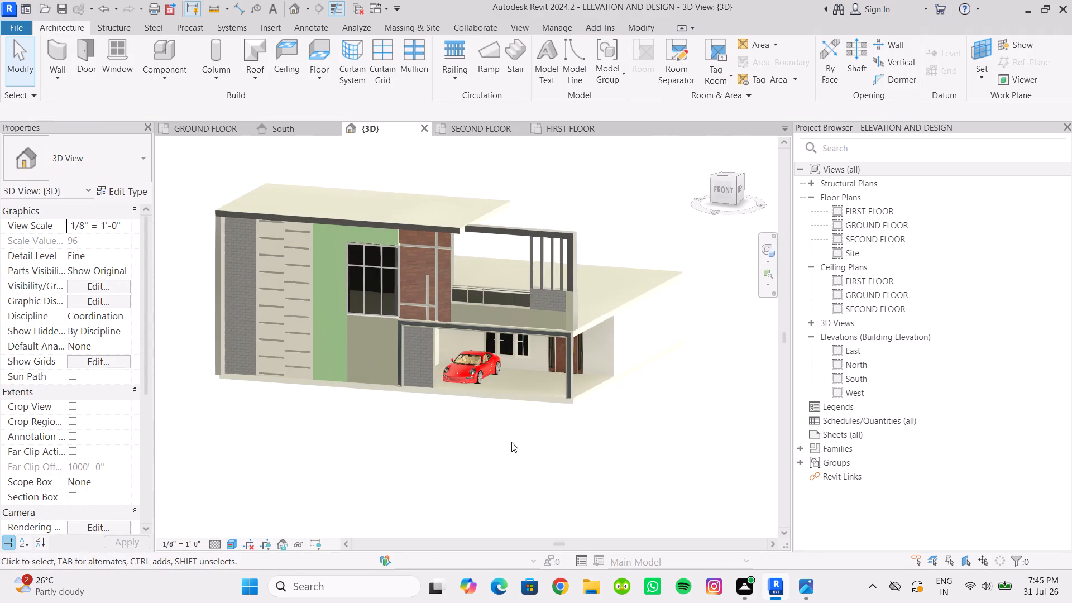
scroll(513, 443, "up", 1)
middle_click_drag(514, 444, 502, 417)
middle_click_drag(519, 424, 506, 448)
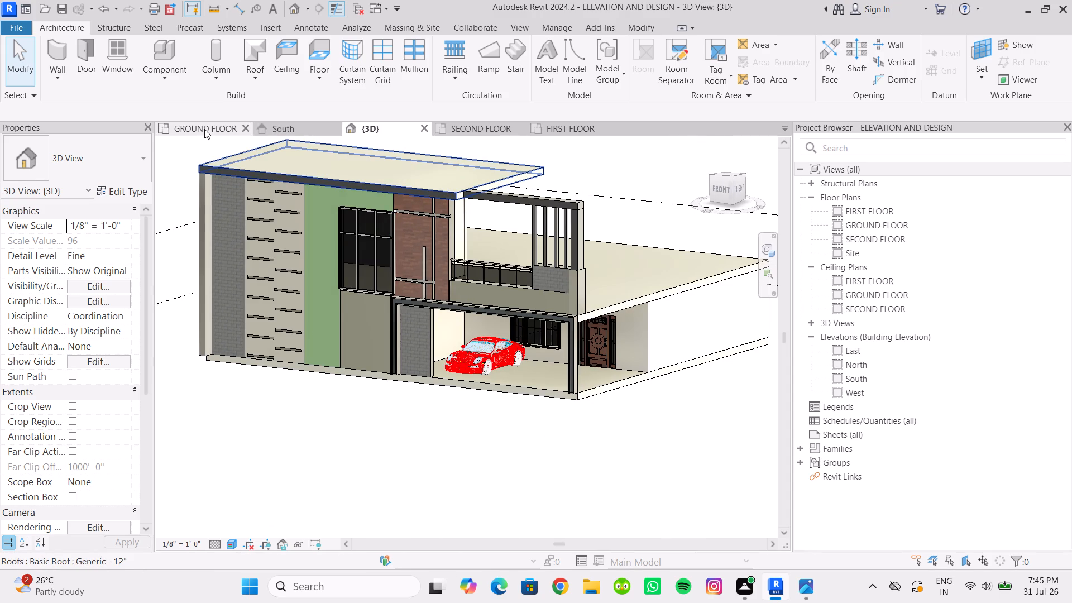
Reset the temporary hide/isolate in the SECOND FLOOR plan.
left_click(477, 126)
scroll(488, 300, "down", 16)
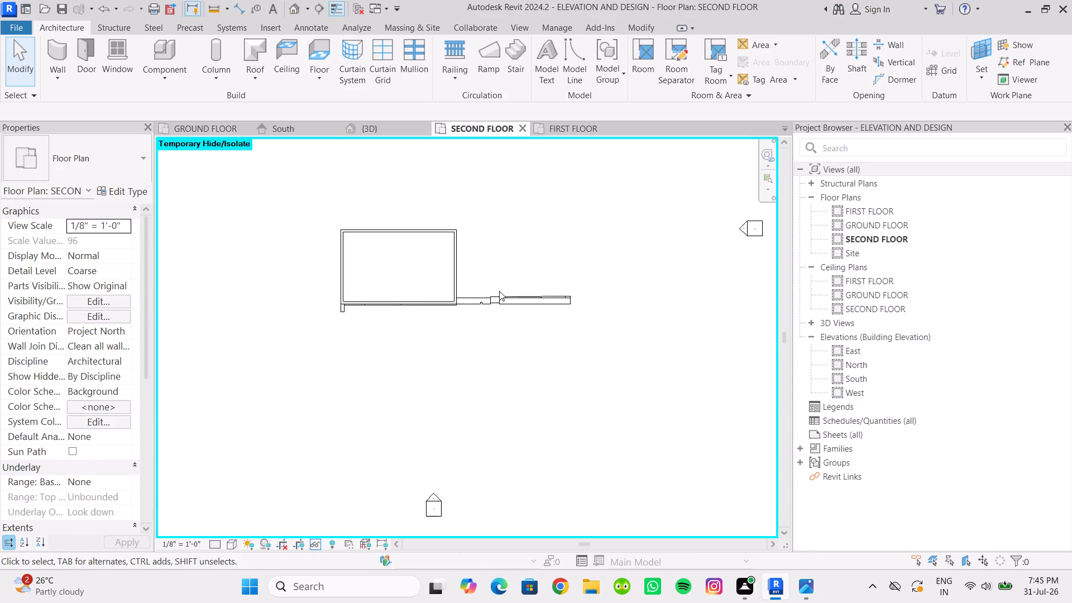
middle_click_drag(504, 286, 515, 317)
key("h")
key("r")
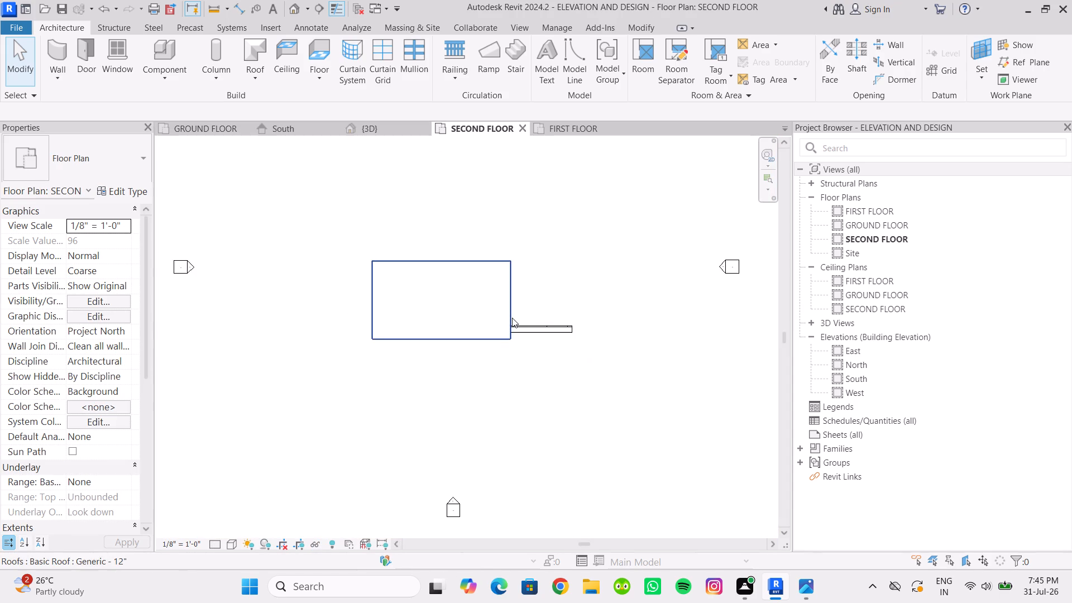
Temporarily hide the Generic - 12" roof in the SECOND FLOOR plan.
left_click(502, 298)
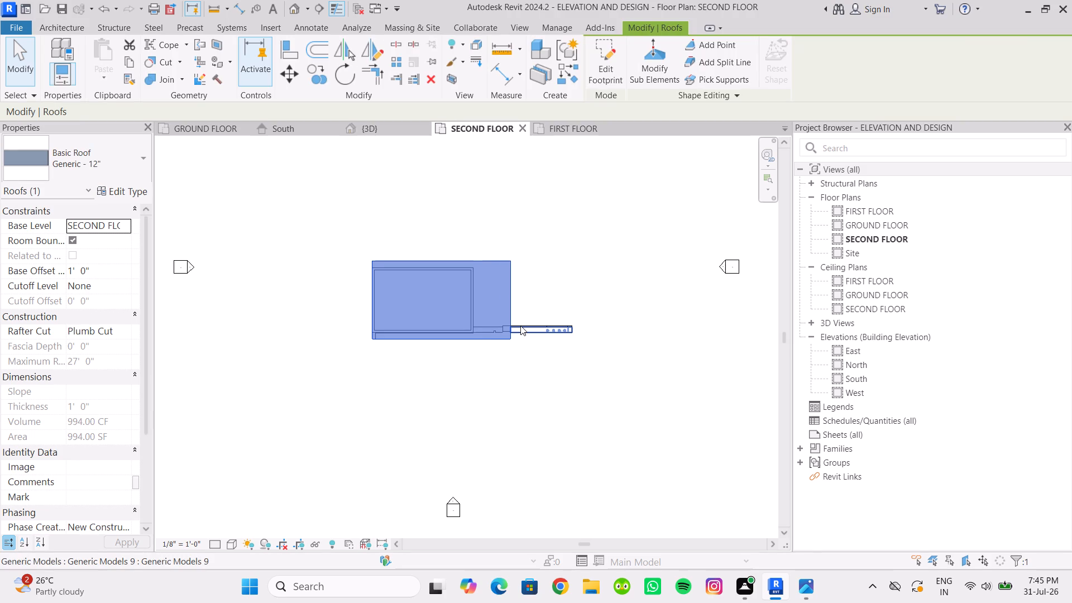
type("HH")
Switch to the FIRST FLOOR plan and examine the extent of the Generic - 12" roof around the front room.
left_click(580, 127)
scroll(535, 298, "down", 6)
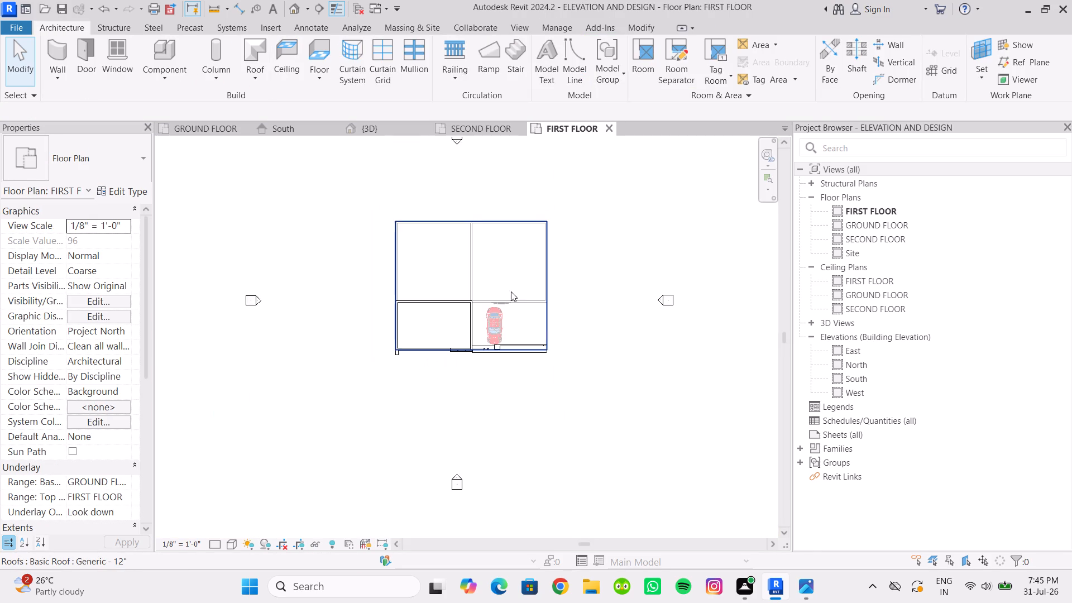
middle_click_drag(511, 291, 521, 319)
scroll(478, 350, "up", 4)
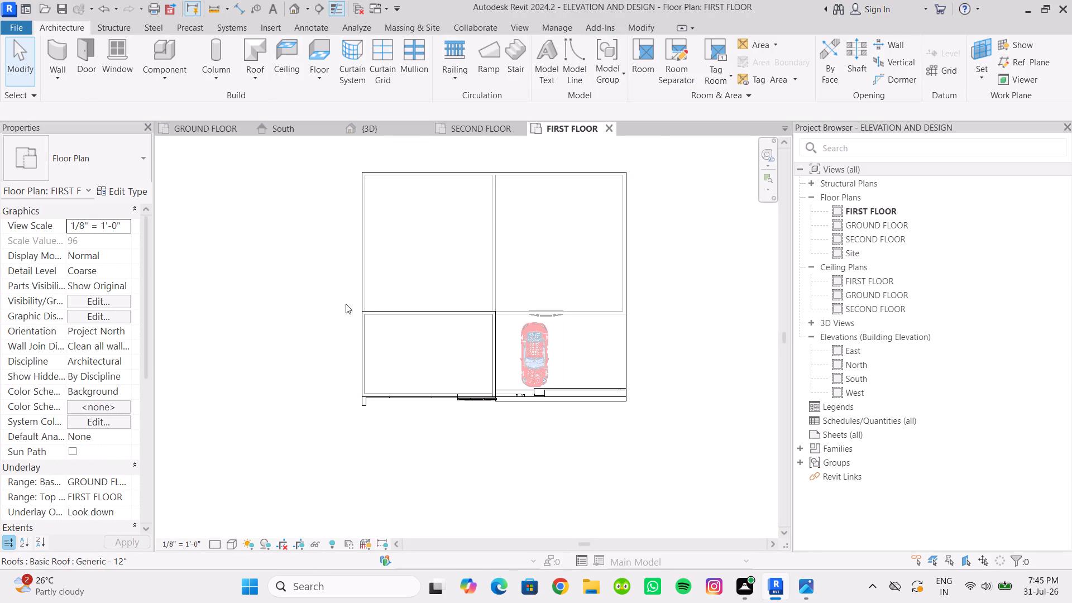
left_click(337, 298)
scroll(287, 270, "up", 1)
middle_click_drag(287, 270, 271, 348)
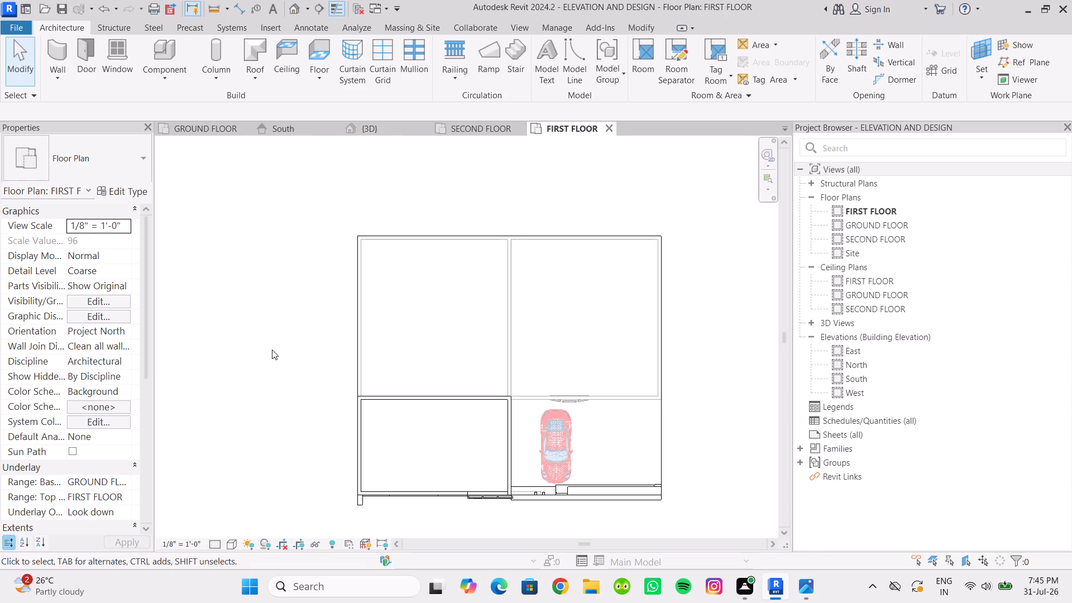
left_click(464, 315)
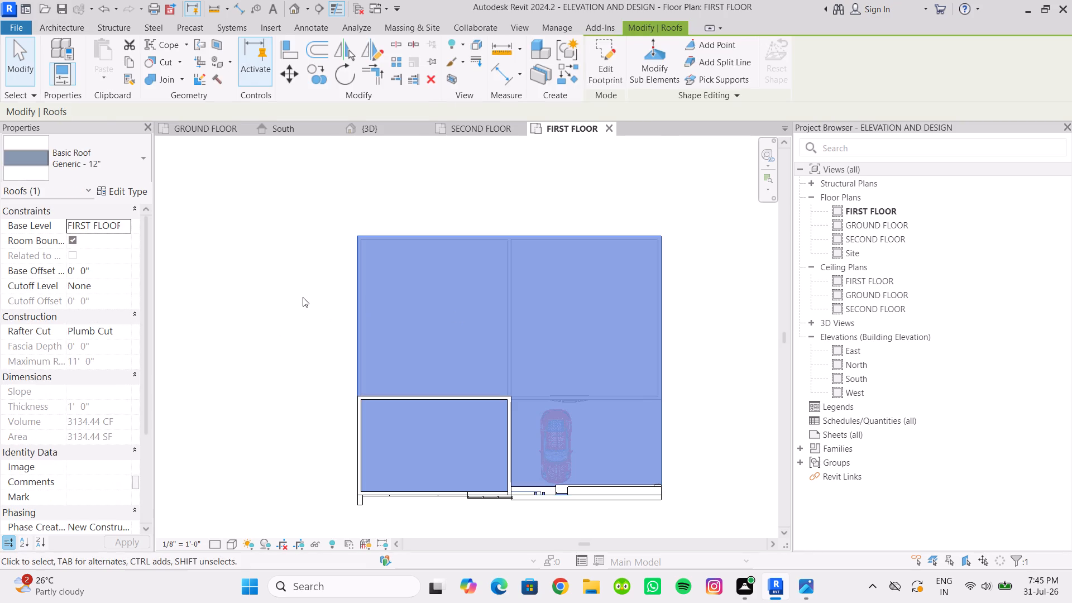
left_click(303, 297)
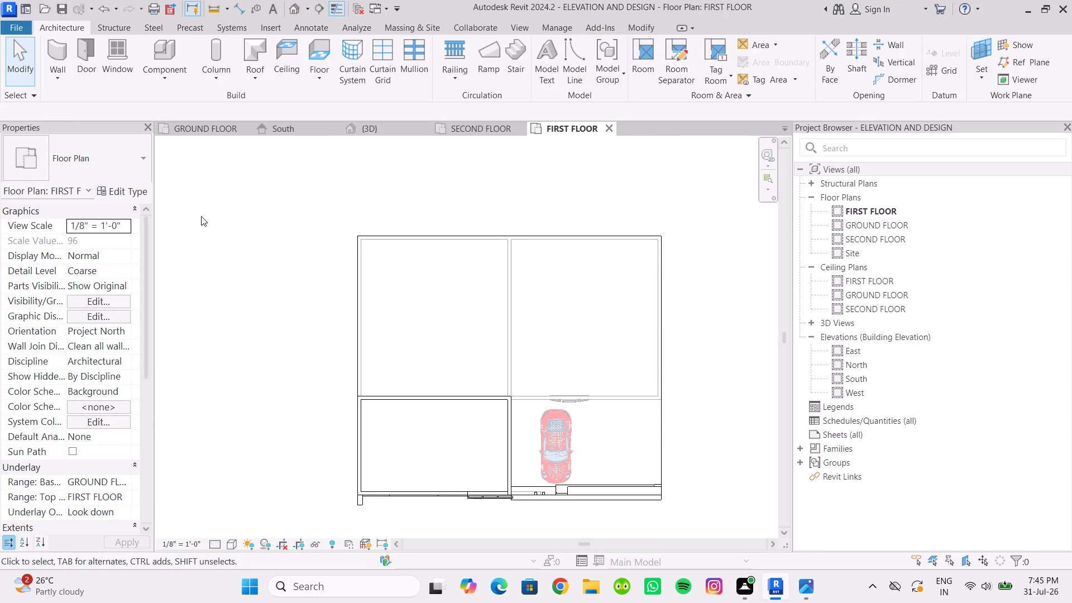
Start an architectural wall on the FIRST FLOOR using the Basic Wall type Generic - 5".
left_click(53, 78)
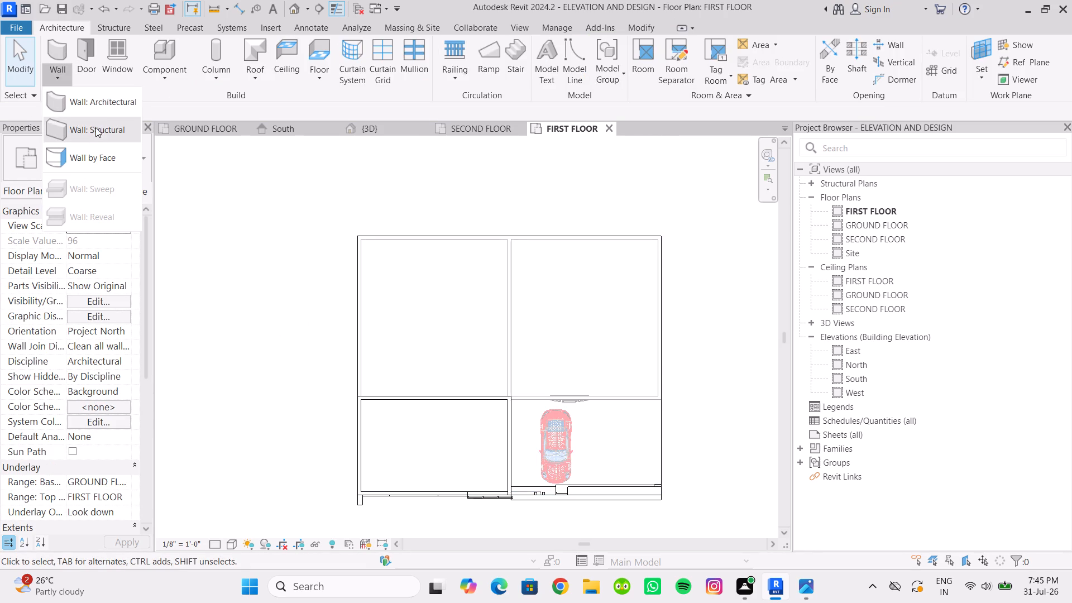
left_click(96, 112)
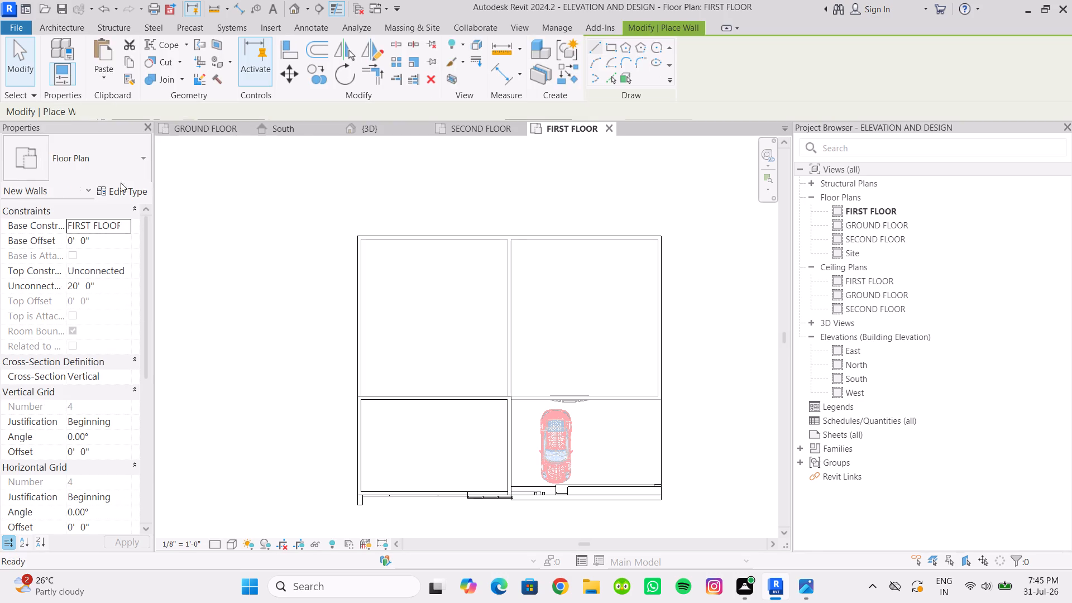
scroll(367, 366, "up", 1)
left_click(129, 158)
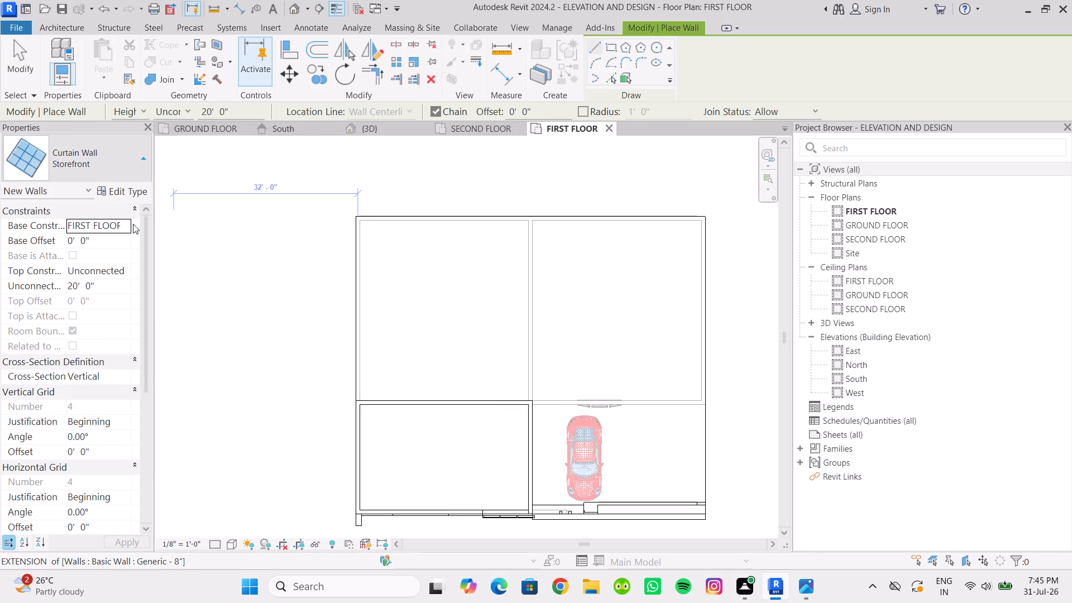
scroll(89, 248, "up", 5)
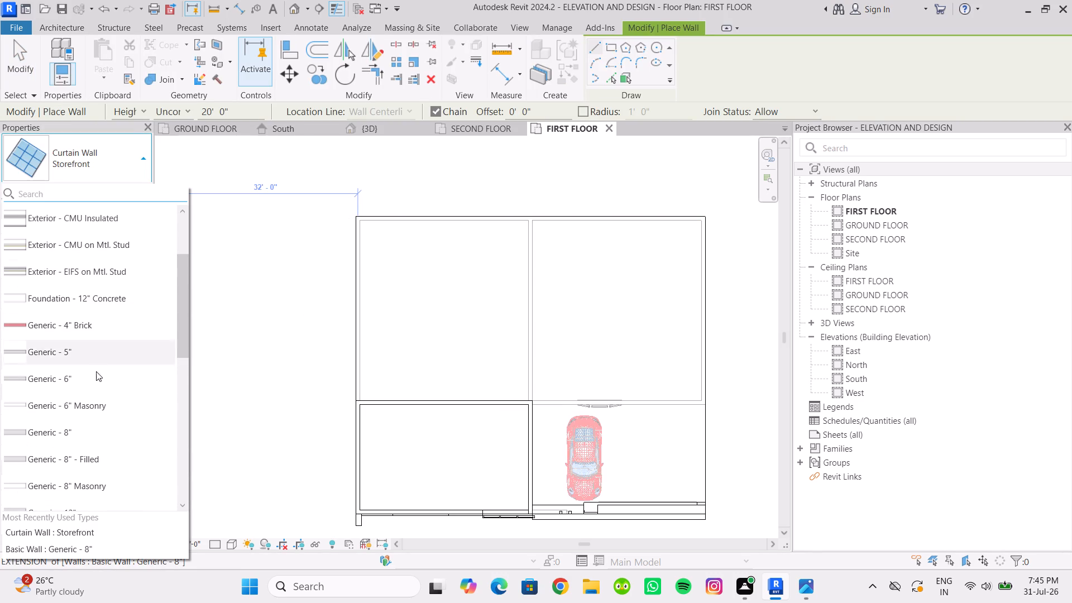
left_click(82, 350)
scroll(370, 413, "up", 3)
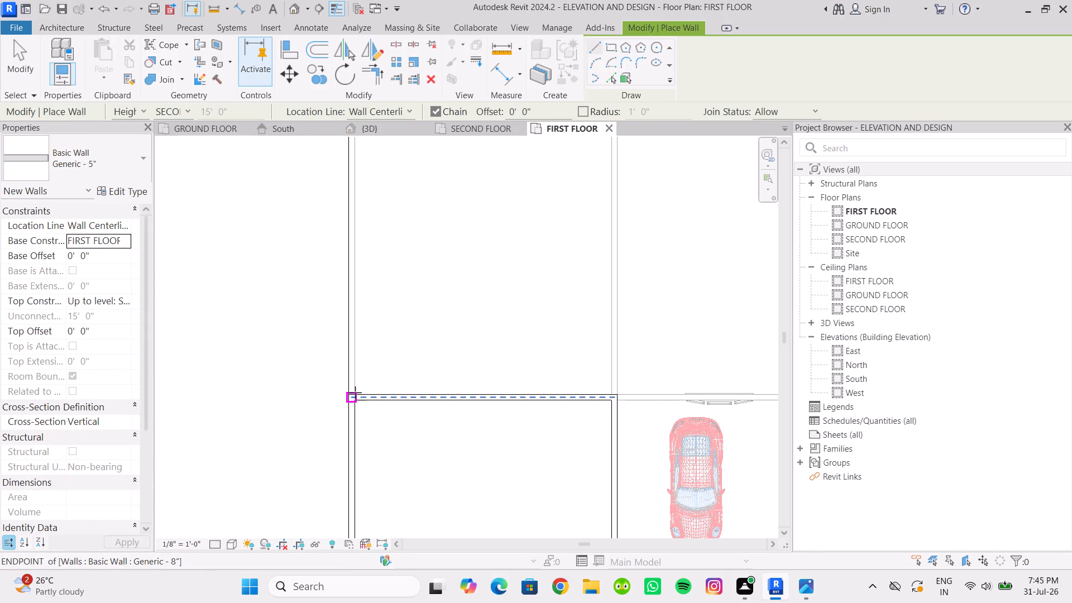
scroll(354, 391, "up", 6)
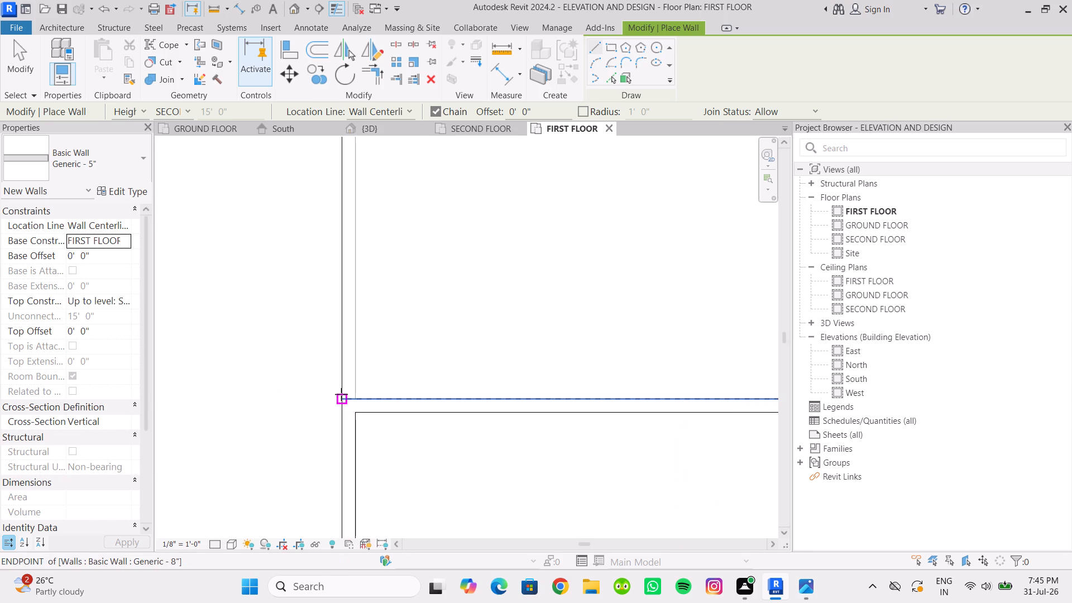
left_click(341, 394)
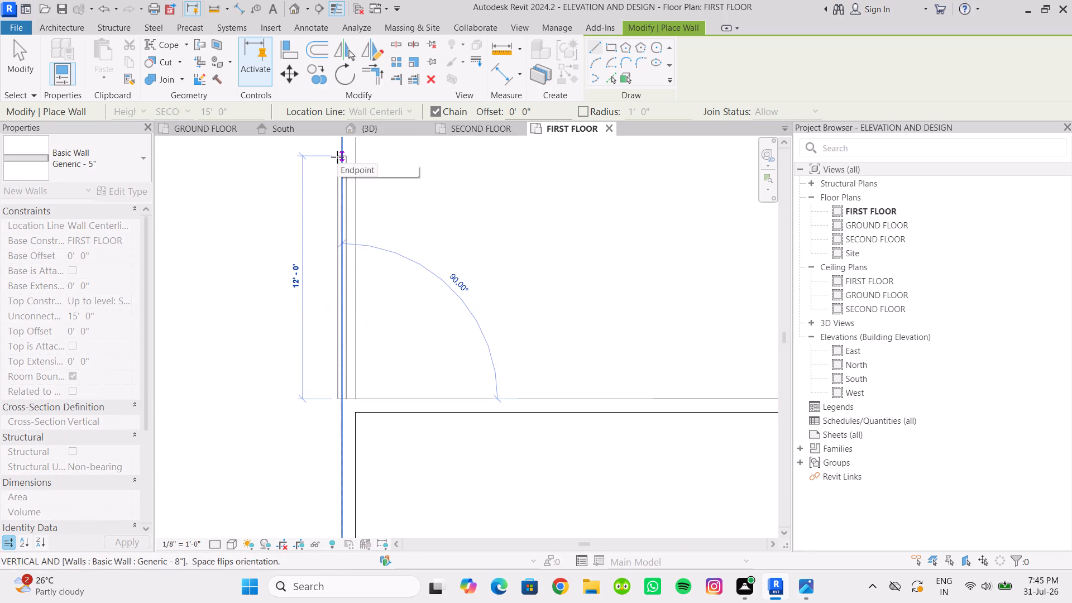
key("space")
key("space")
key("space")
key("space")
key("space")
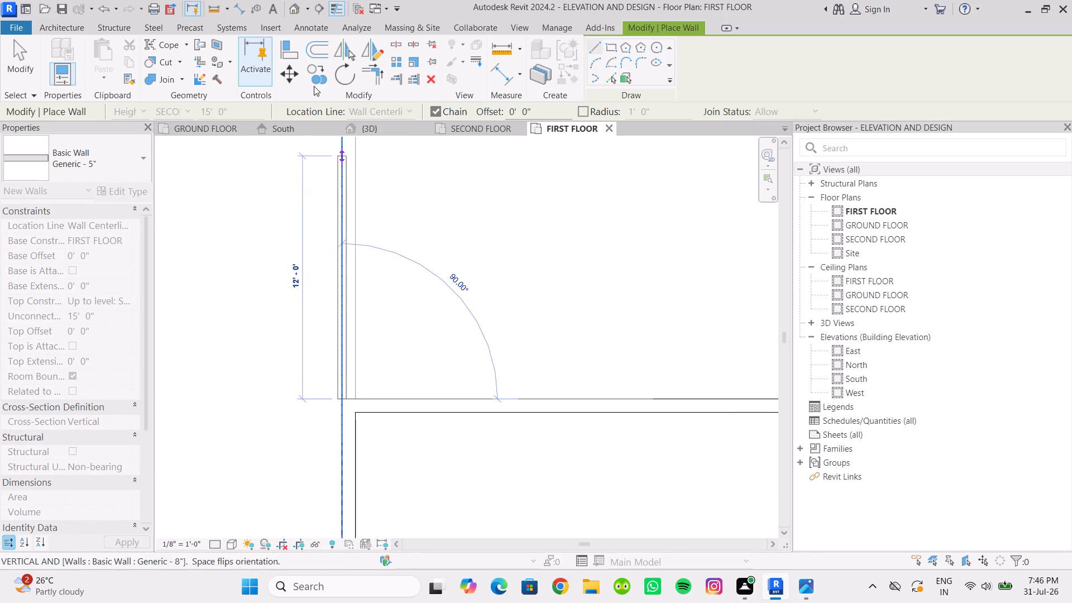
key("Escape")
With the location line at Finish Face: Exterior, draw the west outer wall from the front room's back corner to the building's northwest corner.
left_click(410, 113)
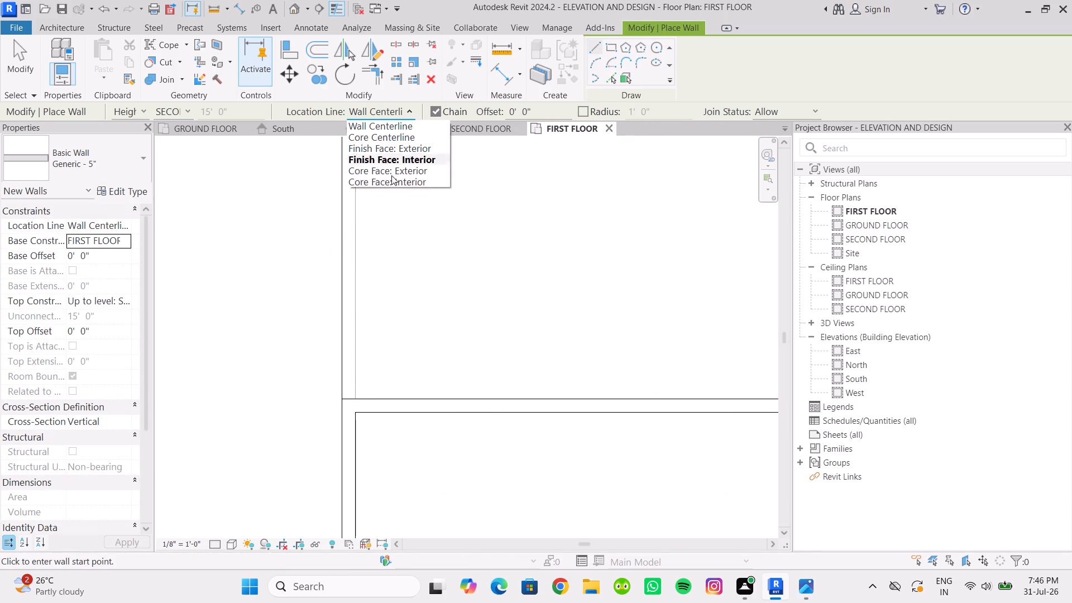
left_click(387, 148)
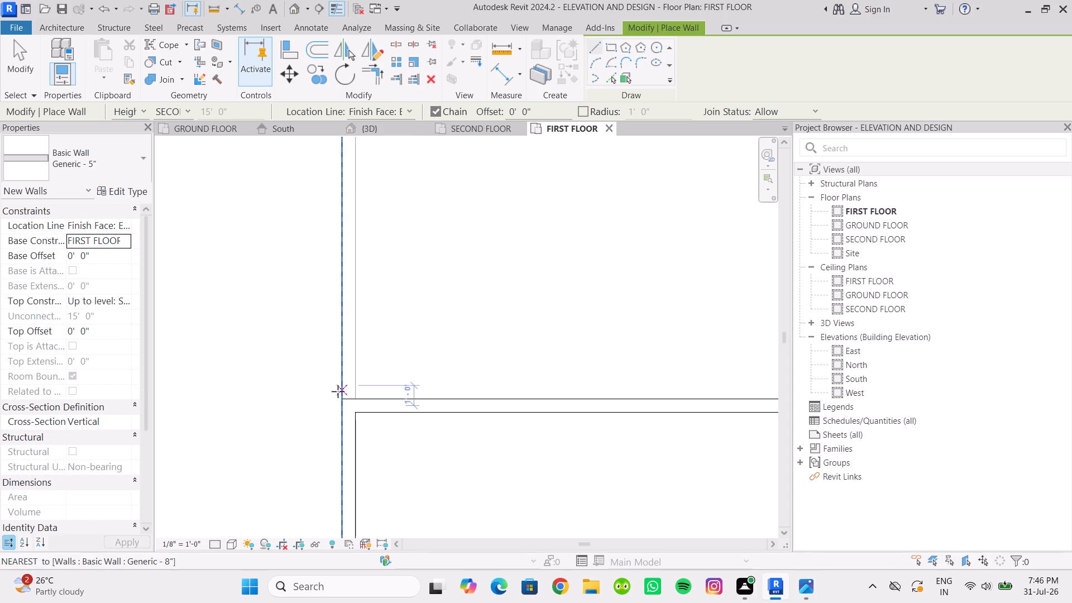
left_click(341, 399)
middle_click_drag(337, 252, 347, 414)
scroll(339, 395, "down", 5)
scroll(358, 248, "down", 4)
middle_click_drag(361, 239, 362, 358)
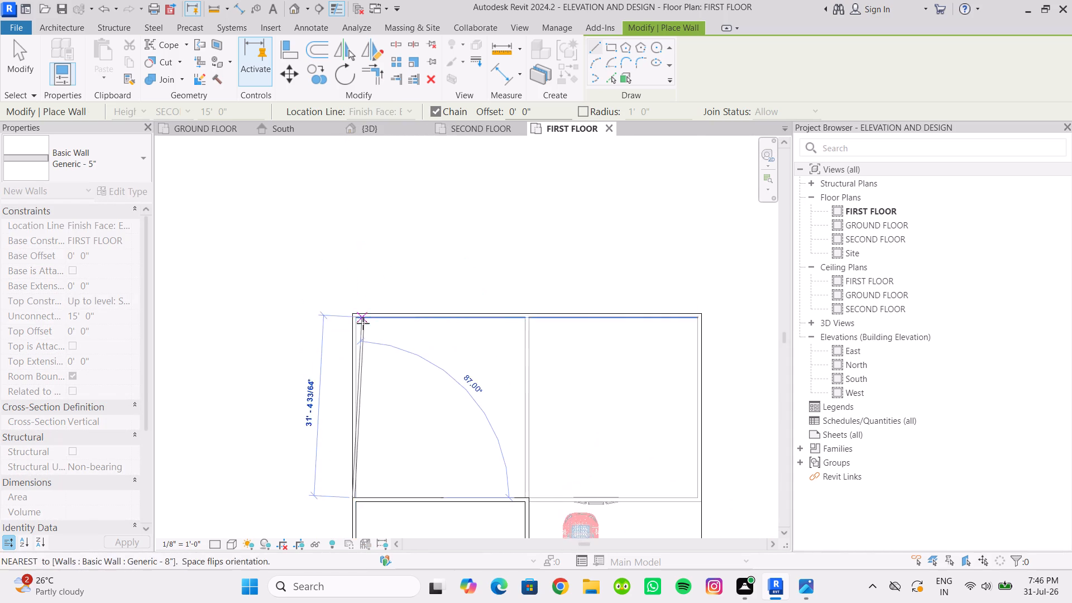
scroll(363, 323, "up", 9)
left_click(331, 294)
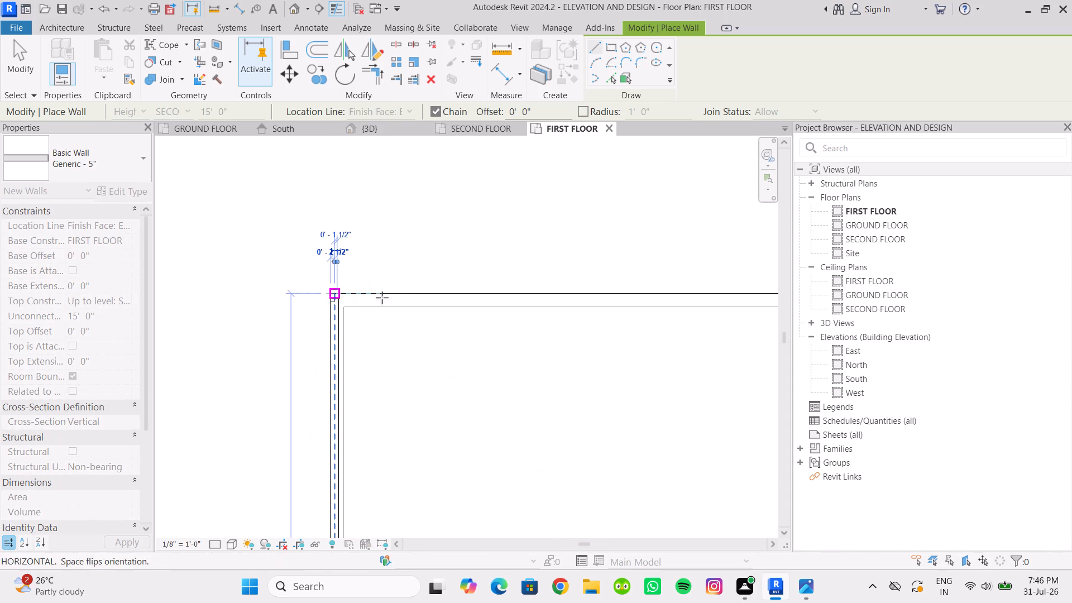
Continue the Generic - 5" wall along the north edge of the building to its northeast outer corner.
scroll(580, 296, "down", 3)
middle_click_drag(580, 296, 236, 292)
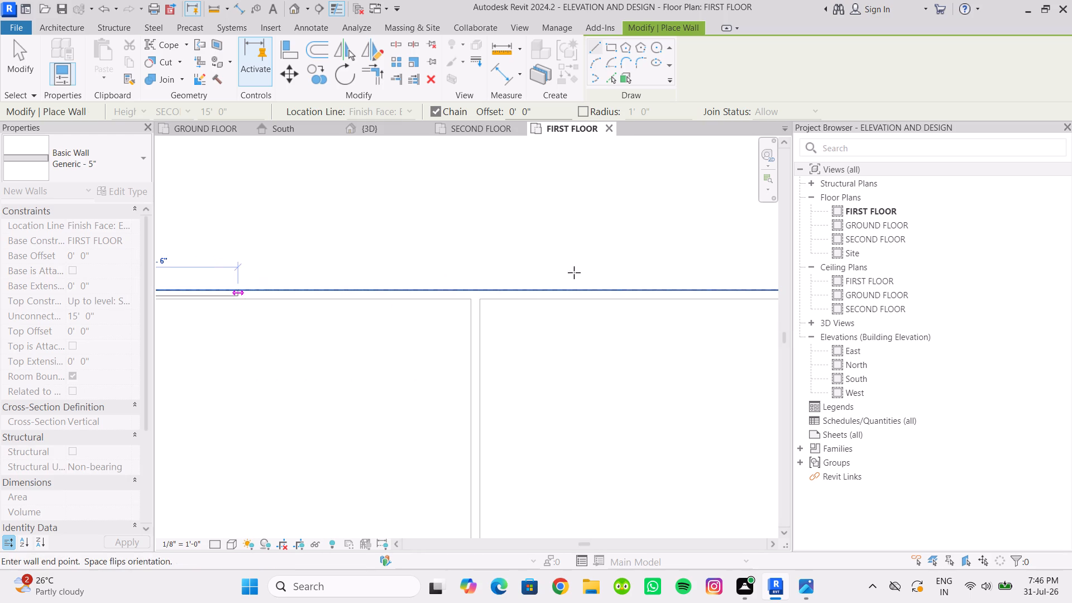
middle_click_drag(623, 305, 252, 313)
scroll(502, 299, "up", 3)
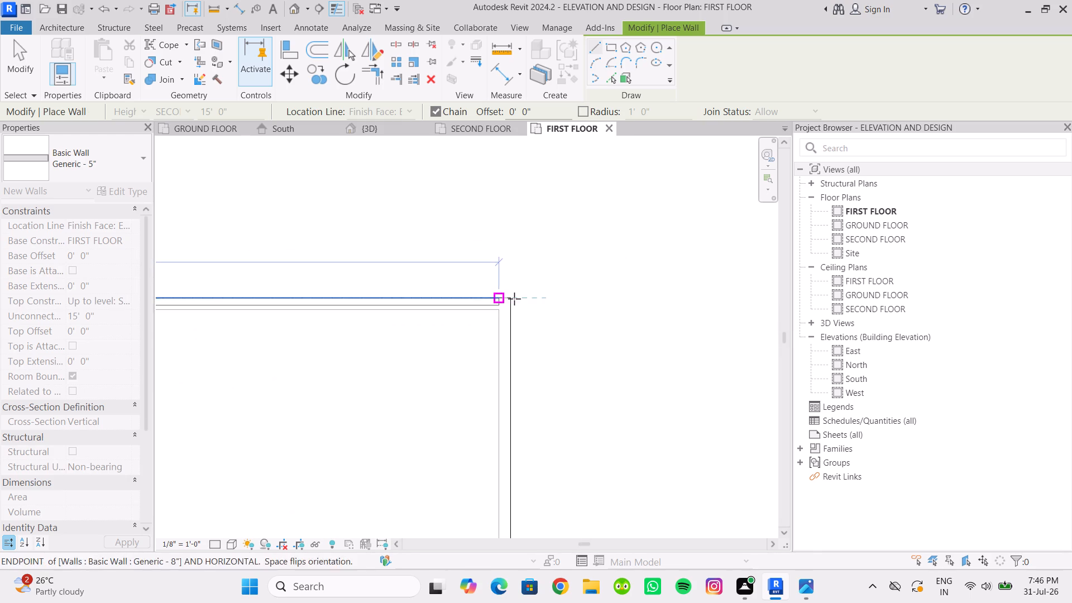
left_click(513, 301)
Continue the wall south along the east outer edge for about 32'-8", ending at the porch face of the entrance wall line.
scroll(527, 406, "down", 3)
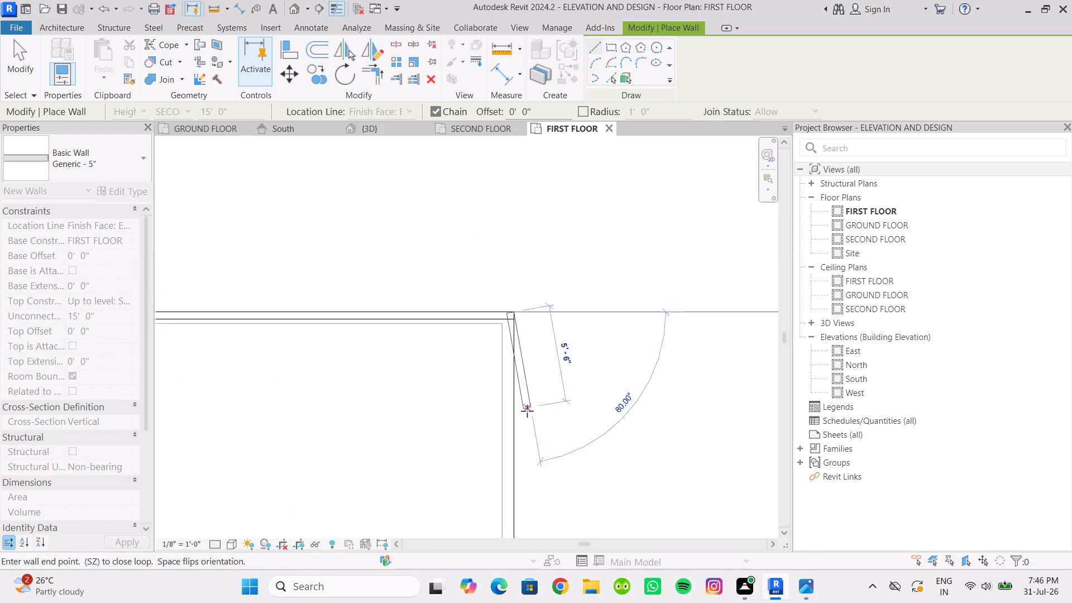
scroll(525, 432, "down", 1)
middle_click_drag(523, 438, 485, 230)
scroll(494, 458, "down", 1)
middle_click_drag(491, 449, 509, 348)
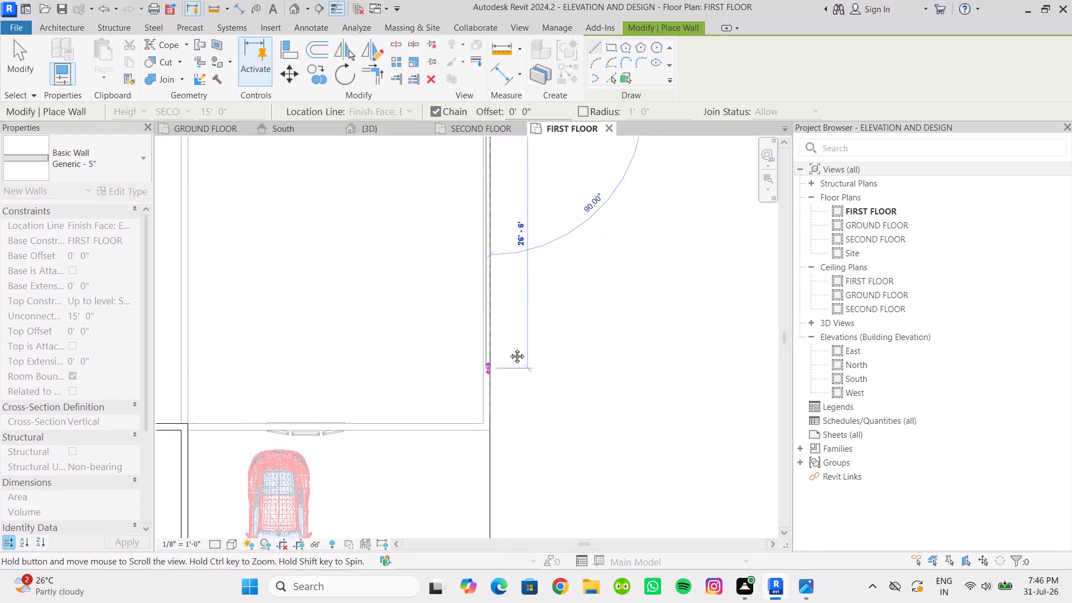
middle_click_drag(509, 348, 511, 344)
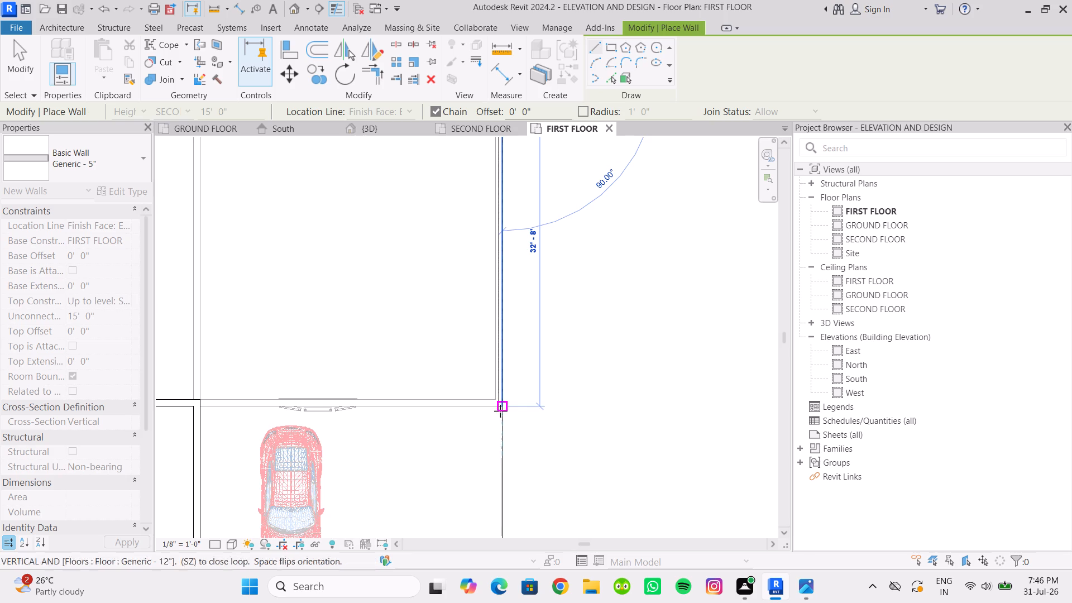
scroll(500, 410, "up", 7)
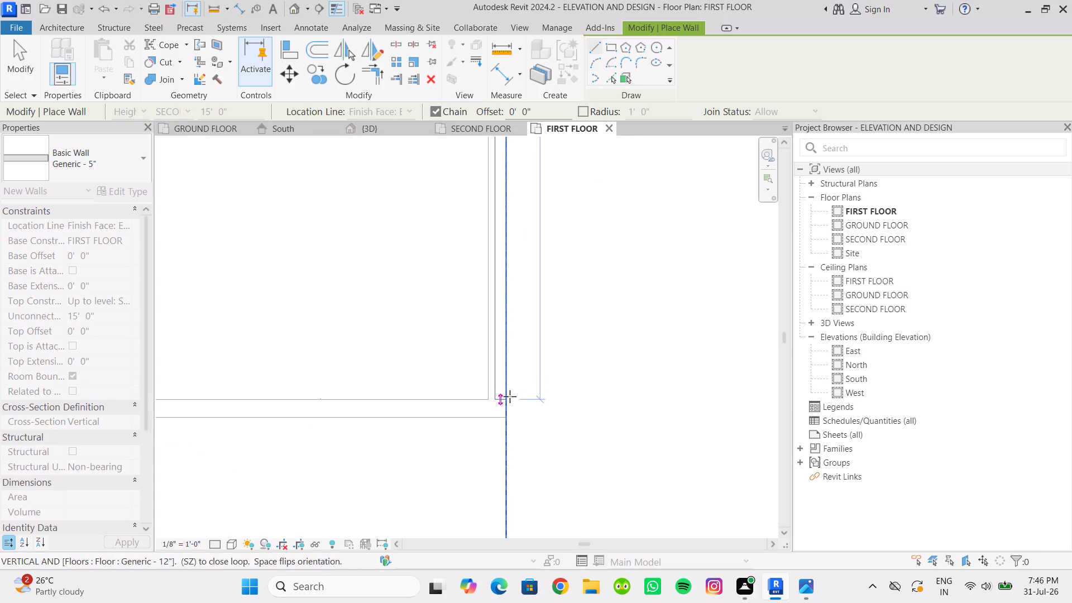
left_click(508, 413)
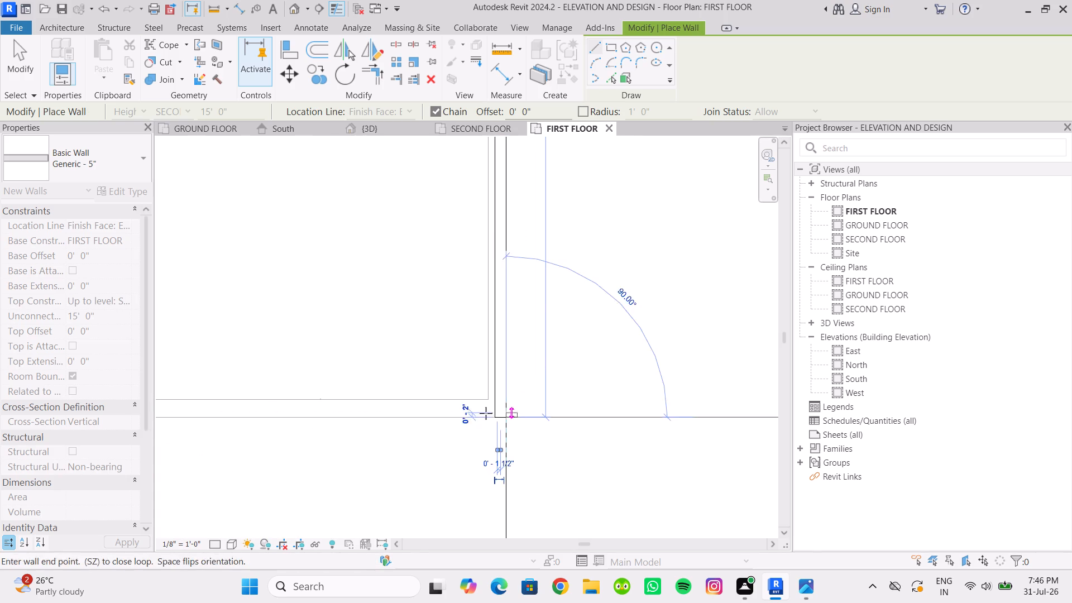
Continue the Generic - 5" wall west along the porch's back edge, over the entrance window, toward the front room's wall.
scroll(314, 414, "down", 2)
middle_click_drag(314, 414, 634, 401)
middle_click_drag(409, 405, 494, 406)
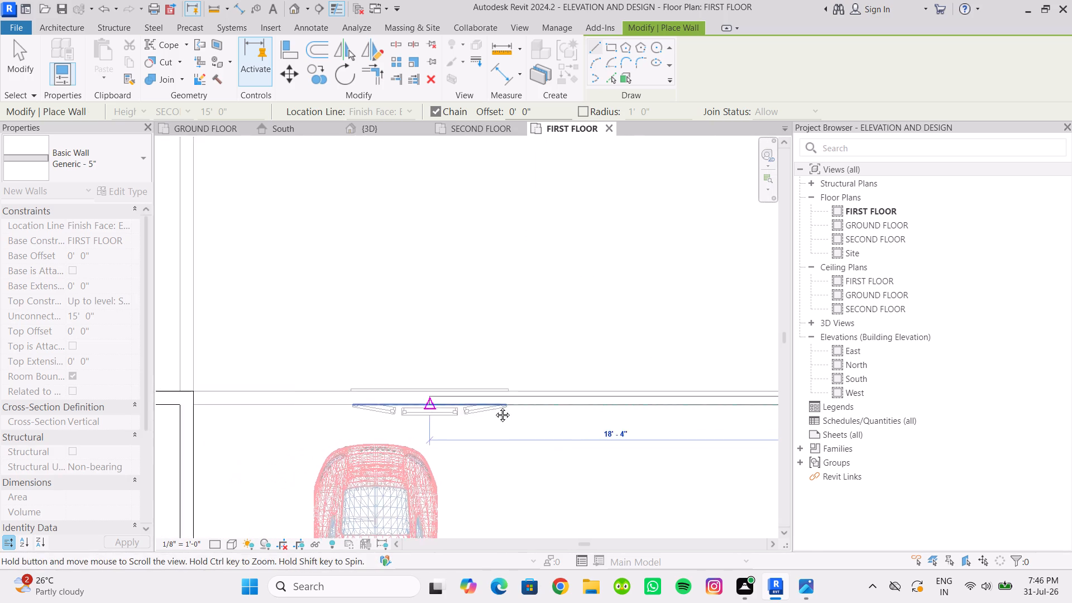
middle_click_drag(494, 406, 552, 405)
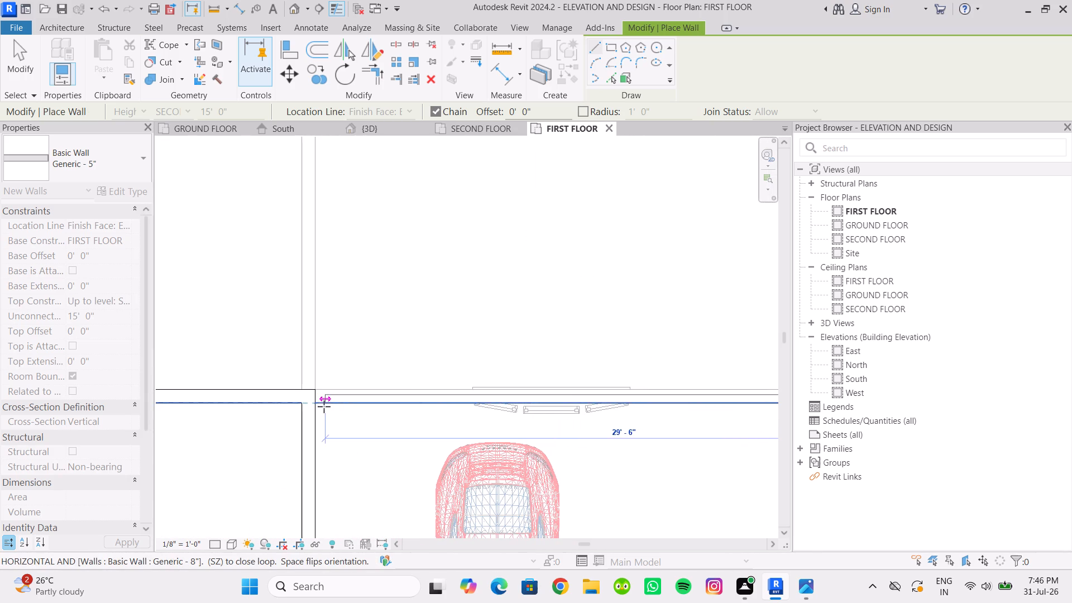
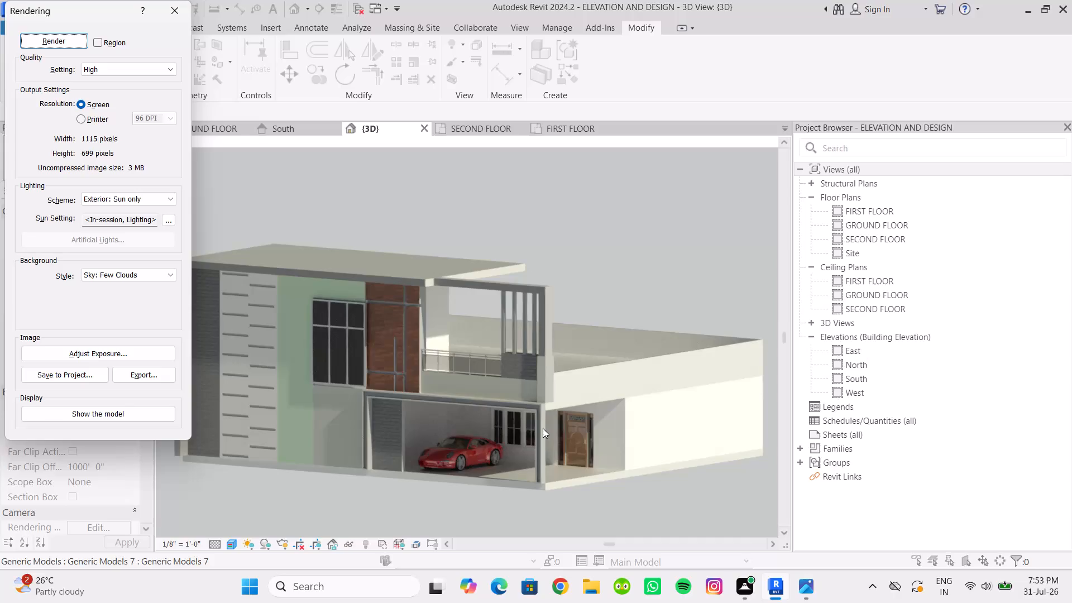
Examine the rendered 3D view of the house, with the Rendering dialog moved clear of the image.
scroll(543, 428, "down", 8)
scroll(489, 391, "up", 2)
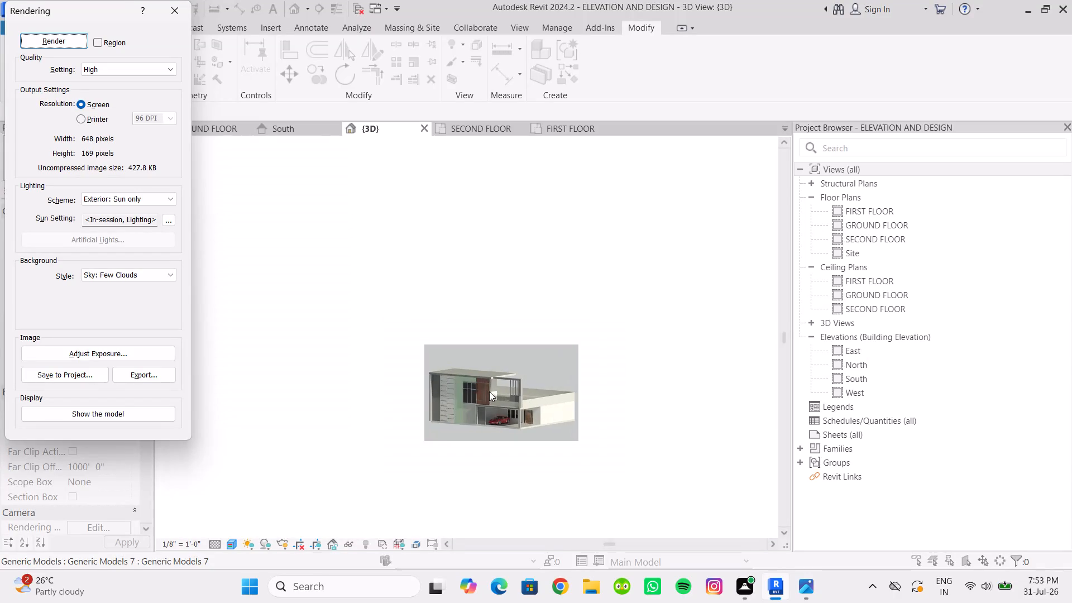
scroll(489, 391, "up", 9)
middle_click_drag(496, 418, 470, 376)
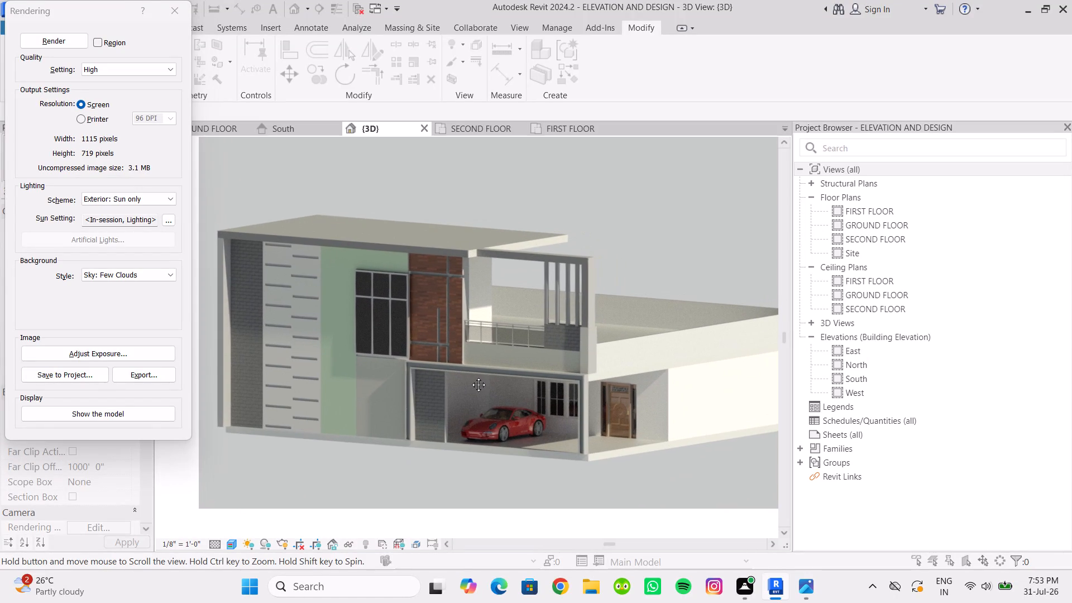
middle_click_drag(470, 376, 447, 375)
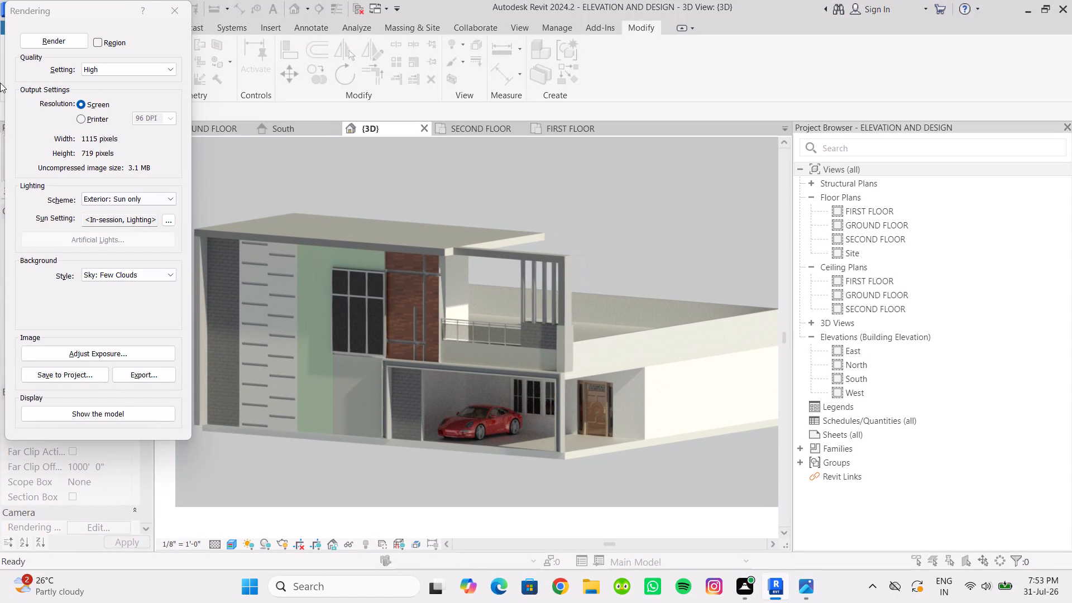
left_click_drag(52, 8, 877, 71)
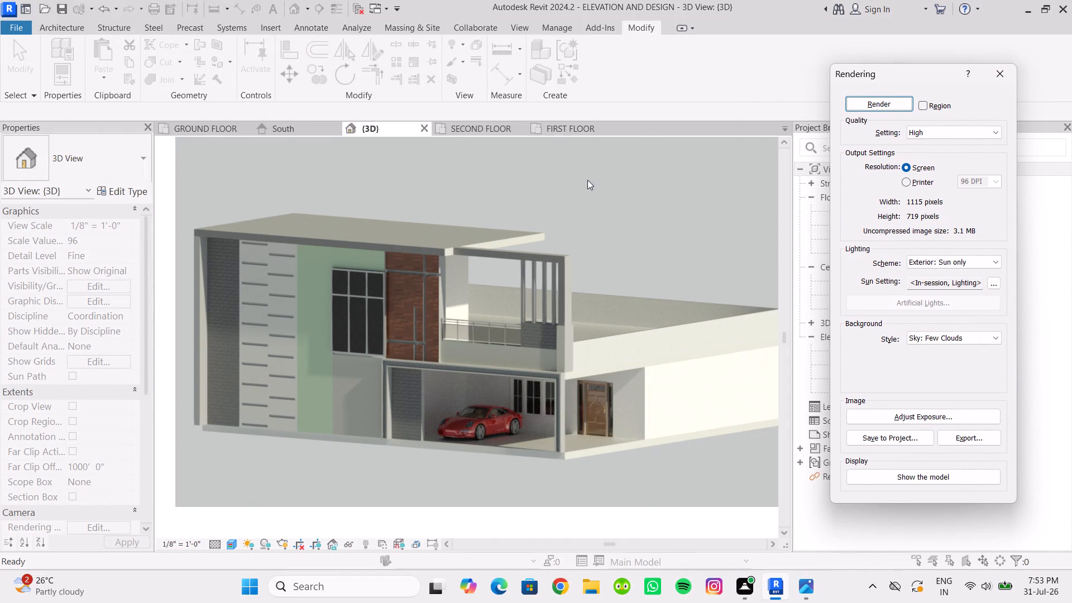
scroll(586, 188, "down", 2)
middle_click_drag(559, 211, 532, 264)
scroll(530, 260, "up", 1)
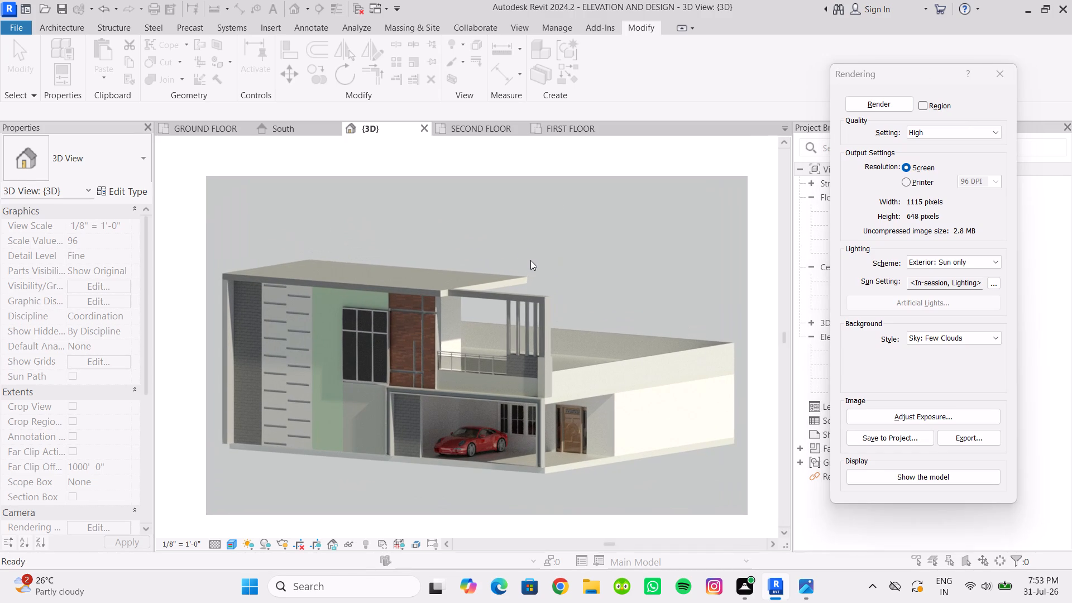
scroll(530, 260, "up", 1)
middle_click_drag(530, 260, 525, 257)
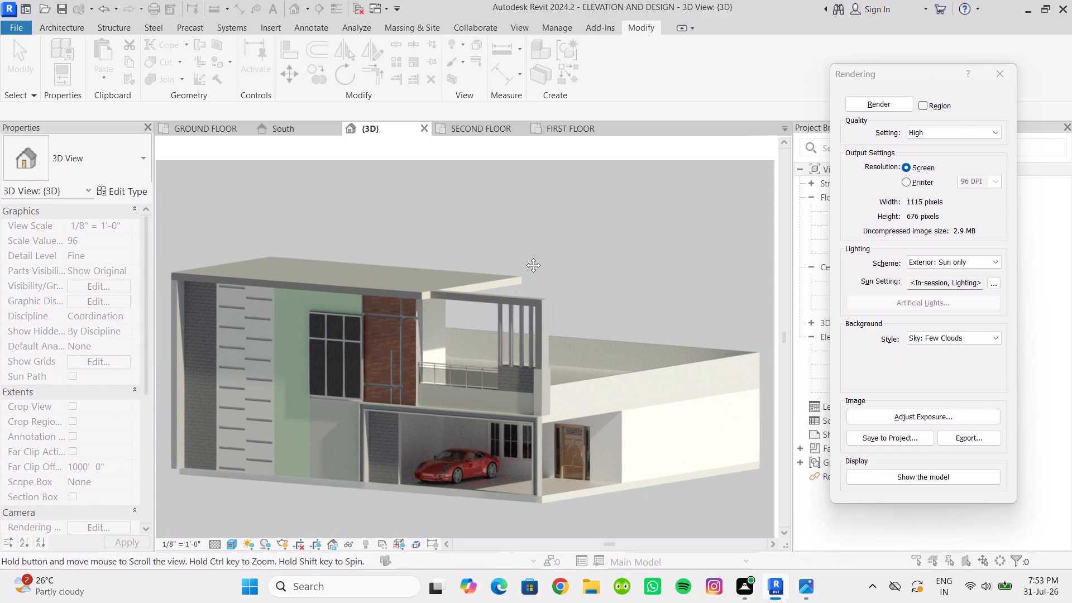
middle_click_drag(525, 257, 525, 248)
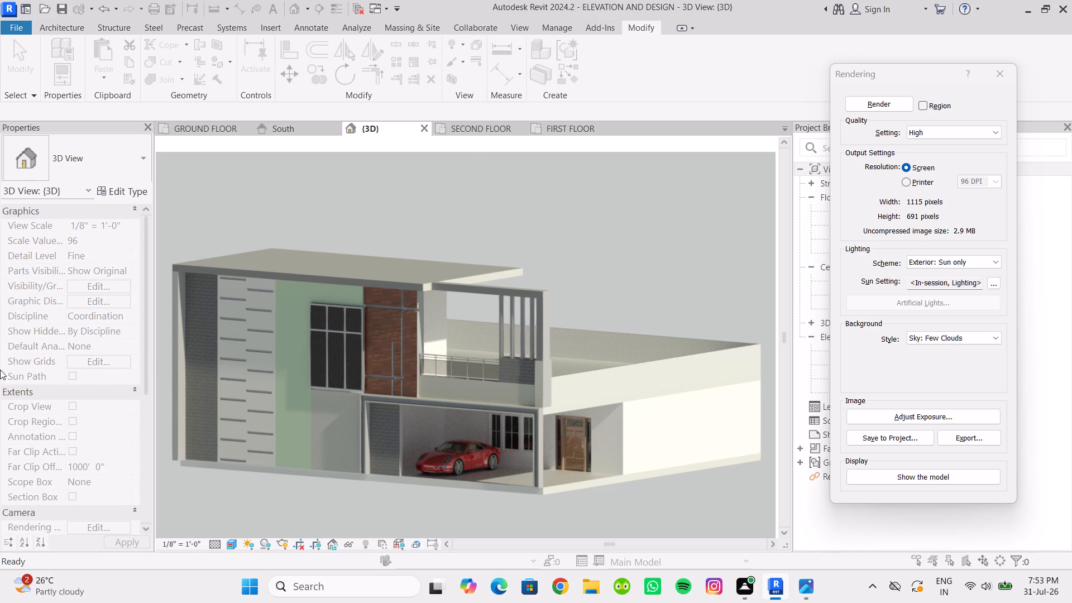
Switch to Snipping Tool and capture a rectangular snip of the whole rendered house with its sky background.
left_click(380, 580)
key("s")
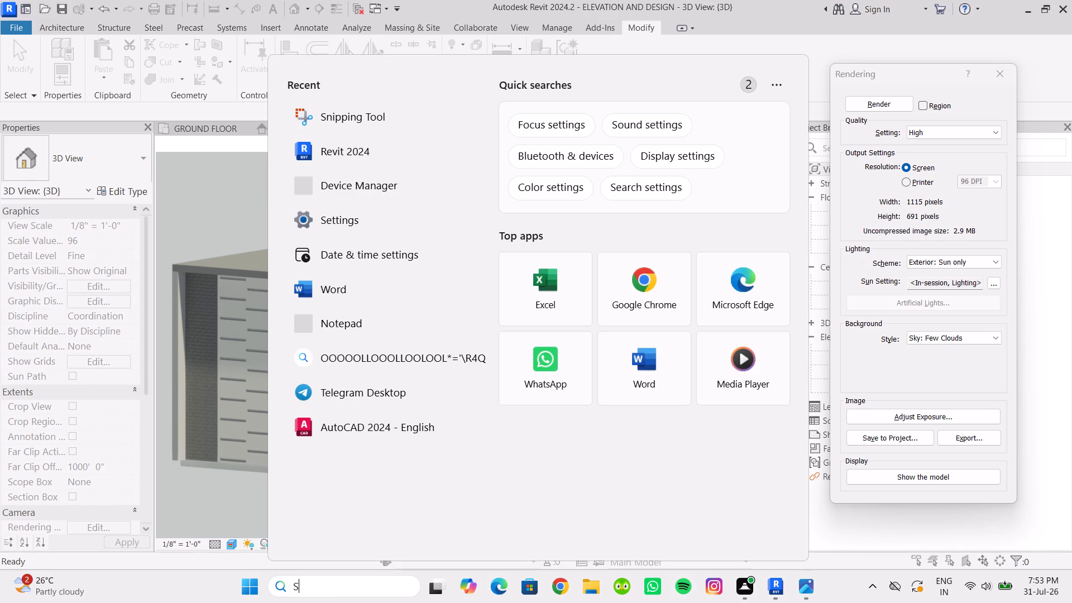
left_click(360, 111)
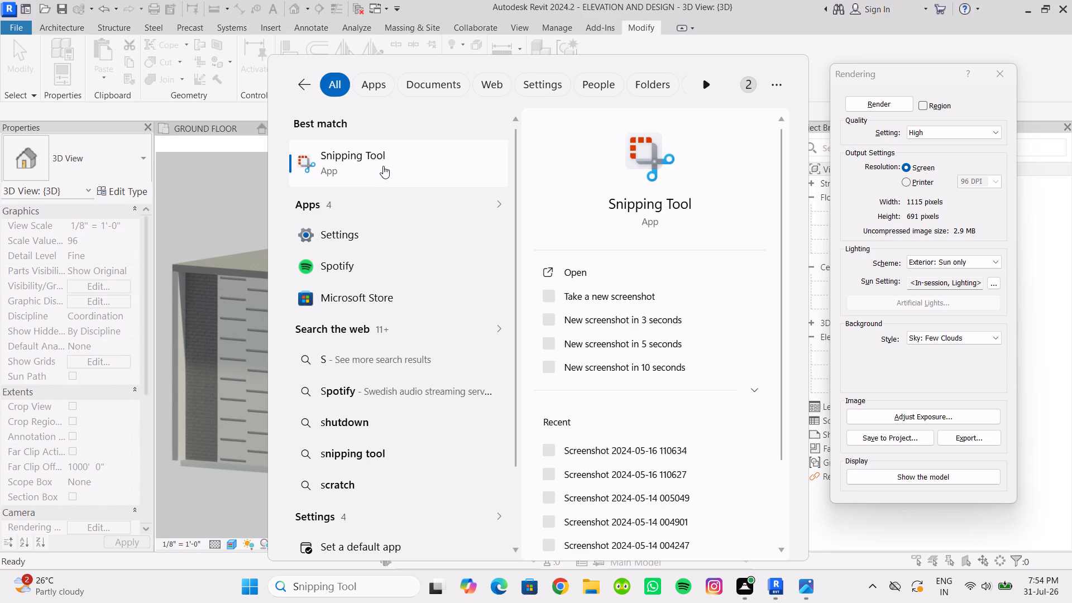
left_click(382, 167)
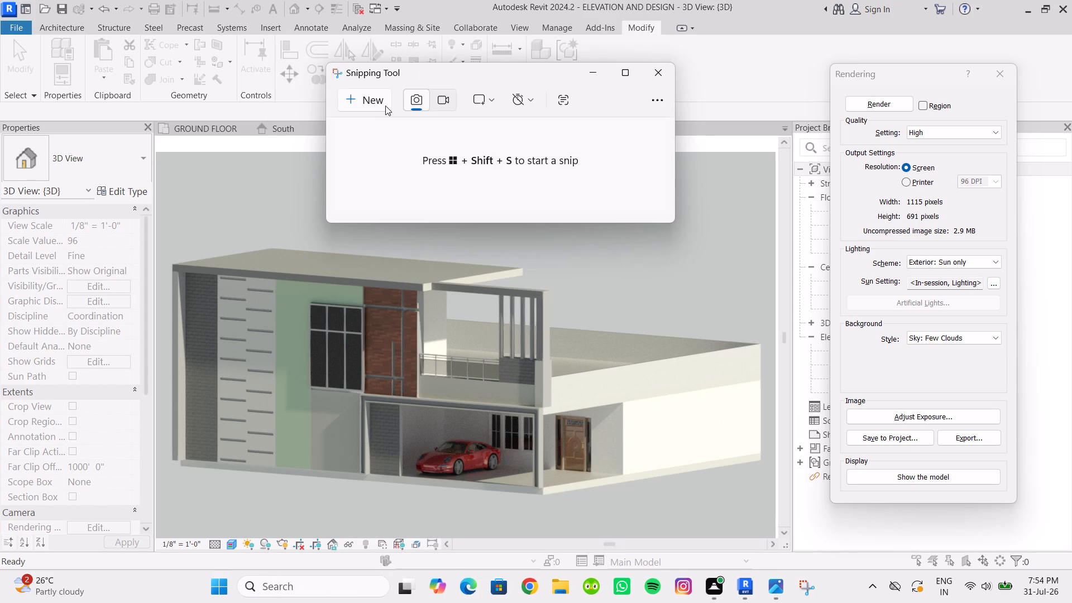
left_click(370, 103)
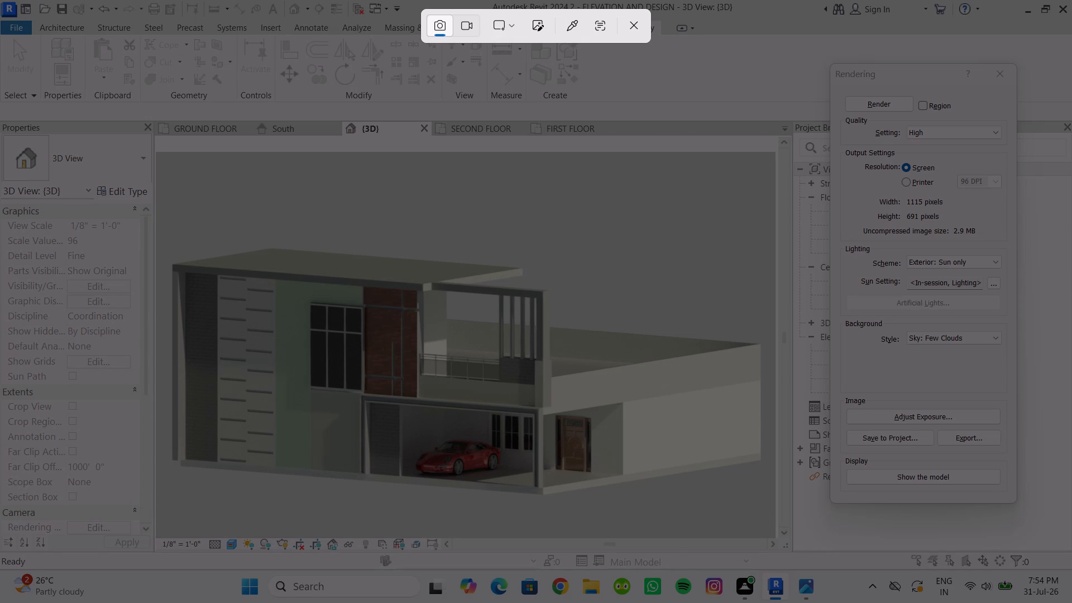
left_click_drag(164, 159, 656, 495)
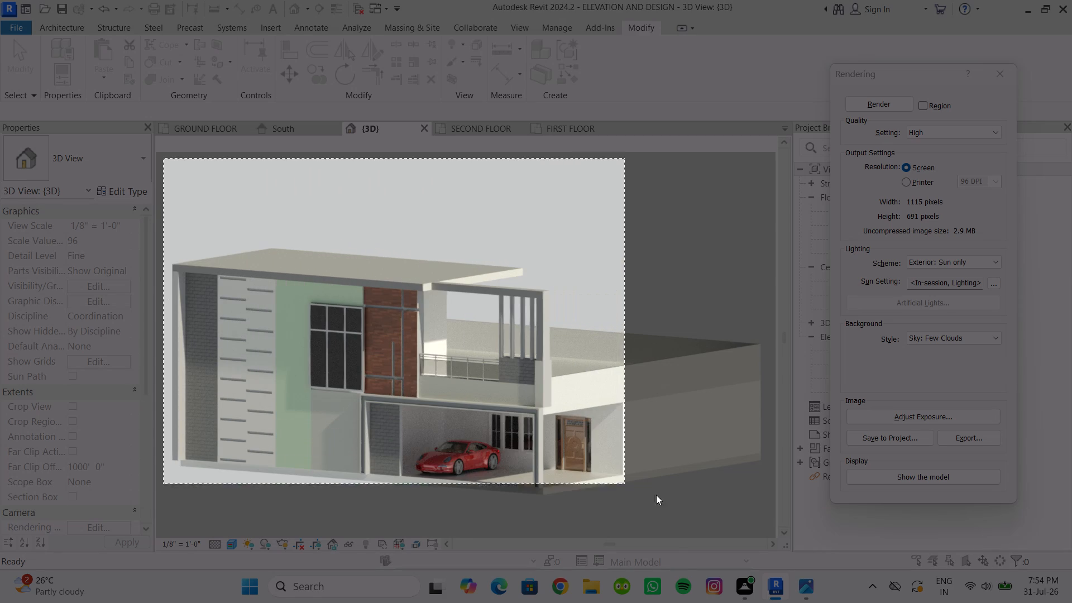
left_click_drag(656, 495, 774, 525)
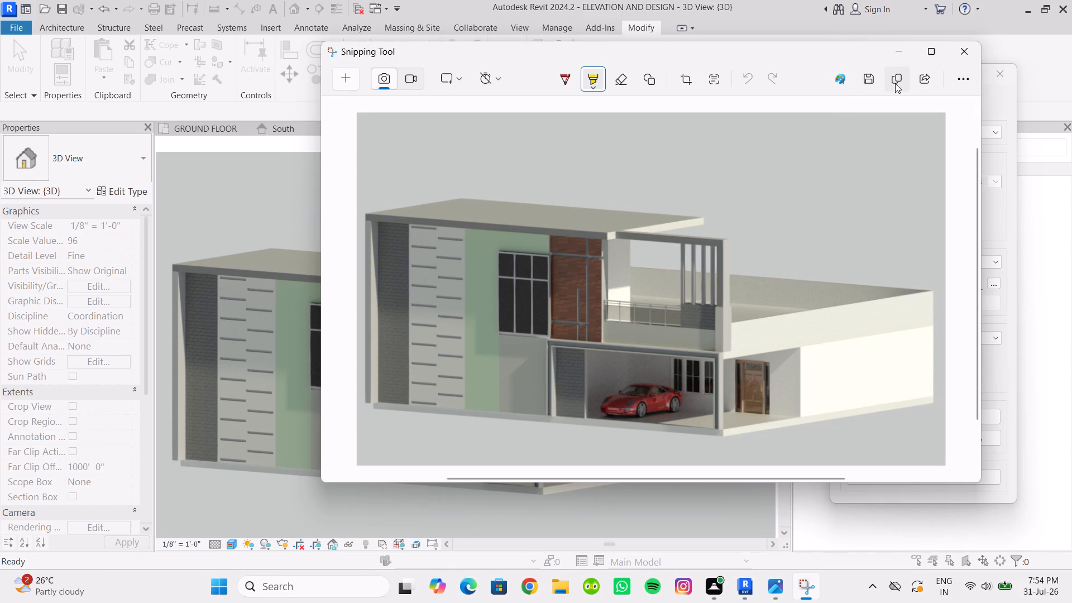
Save the snip to the Desktop as a PNG named ELEVATION and close Snipping Tool.
left_click(871, 83)
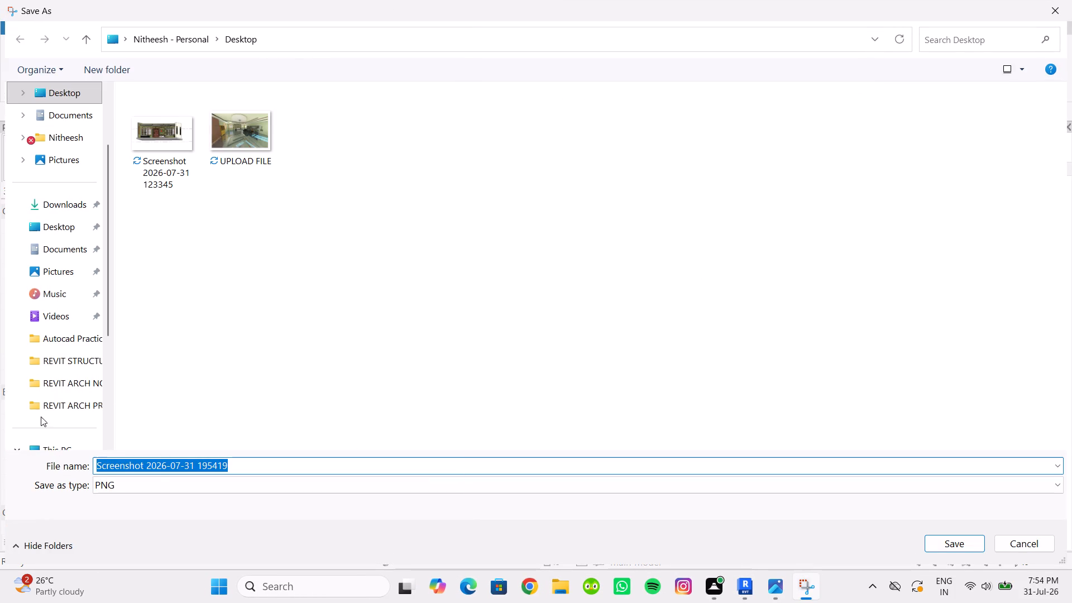
type("E;")
key("BackSpace")
type("LEVATION")
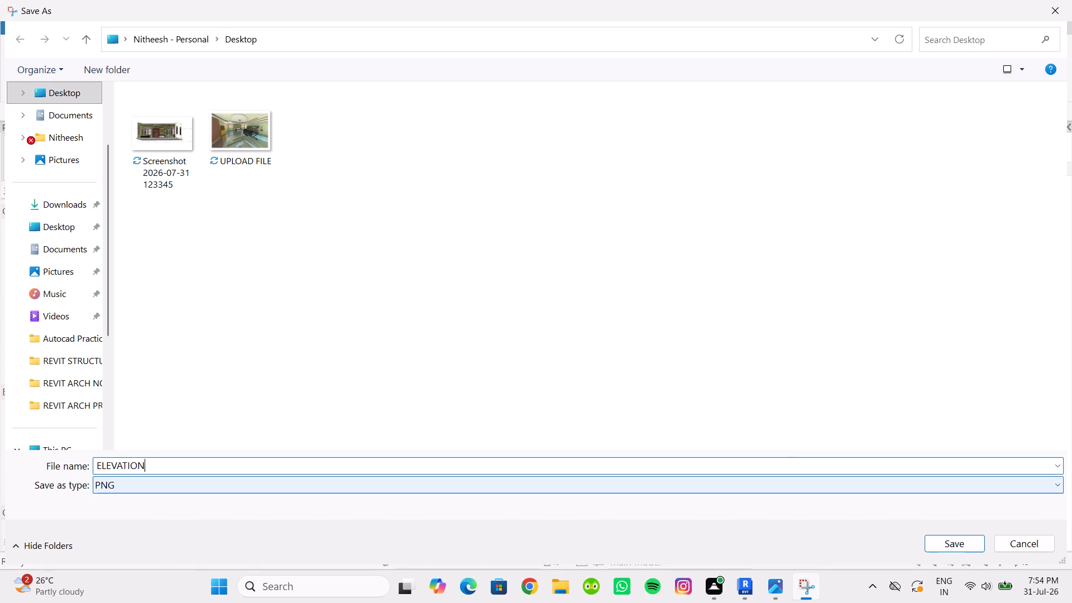
left_click(972, 546)
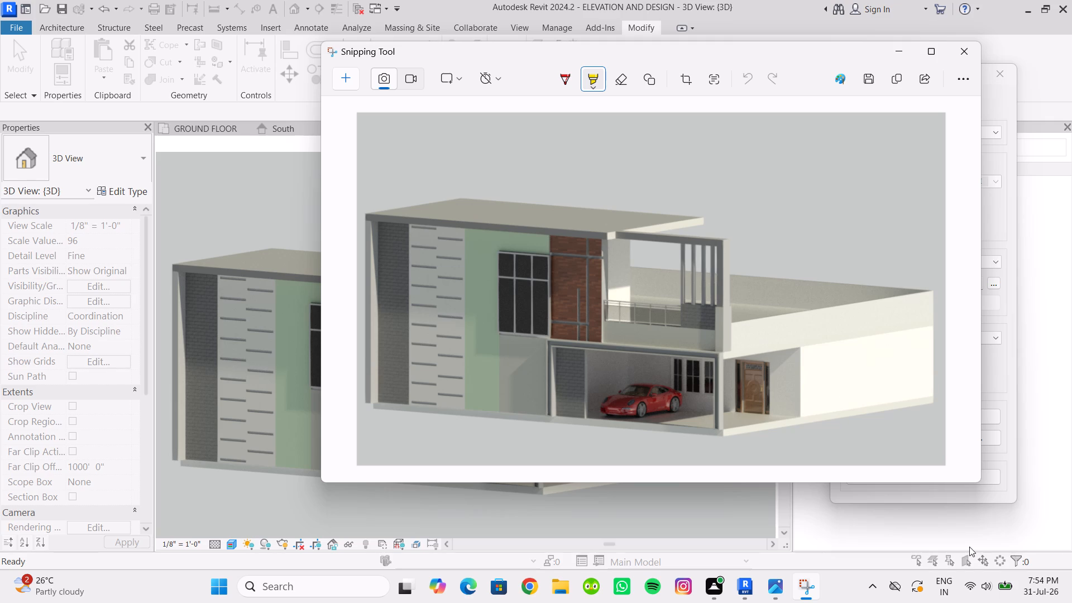
left_click(965, 47)
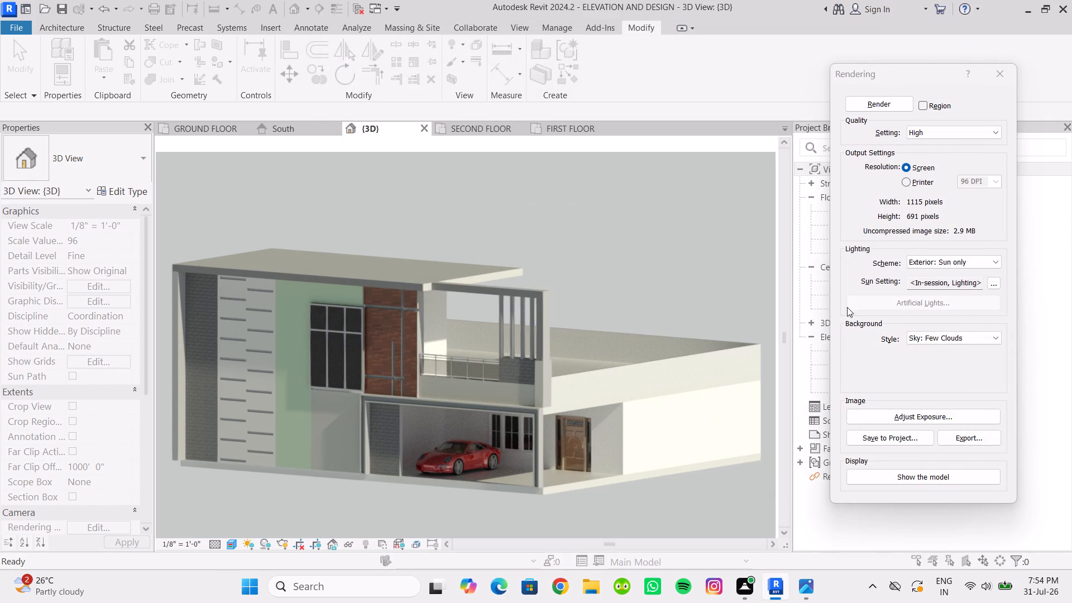
Close the Rendering dialog.
left_click(992, 75)
Switch to Photos, view the interior image UPLOAD FILE.png in a maximized window, and minimize it again.
left_click(806, 593)
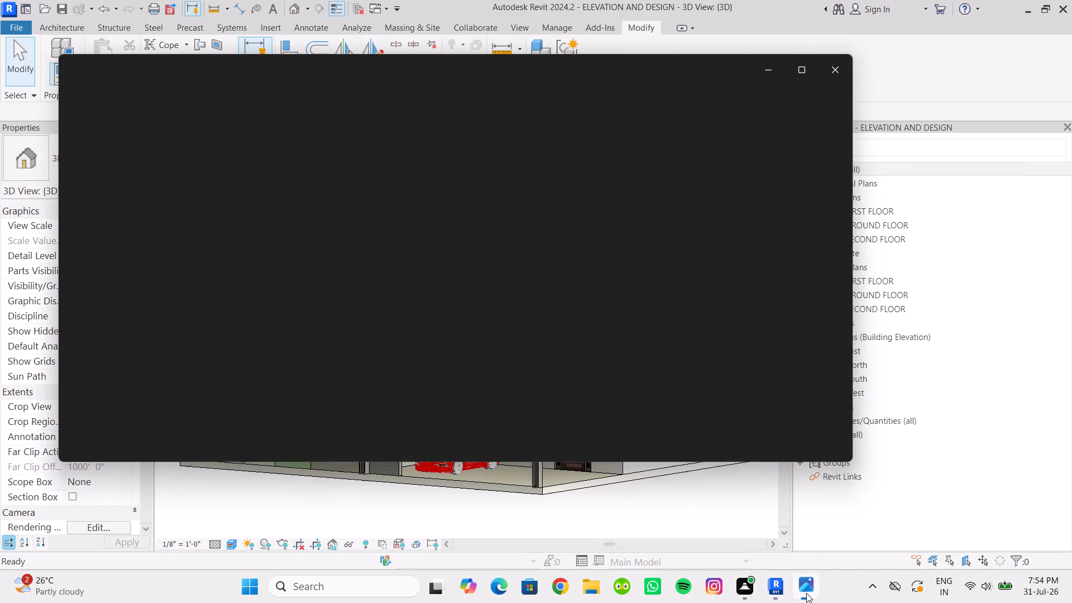
left_click(792, 68)
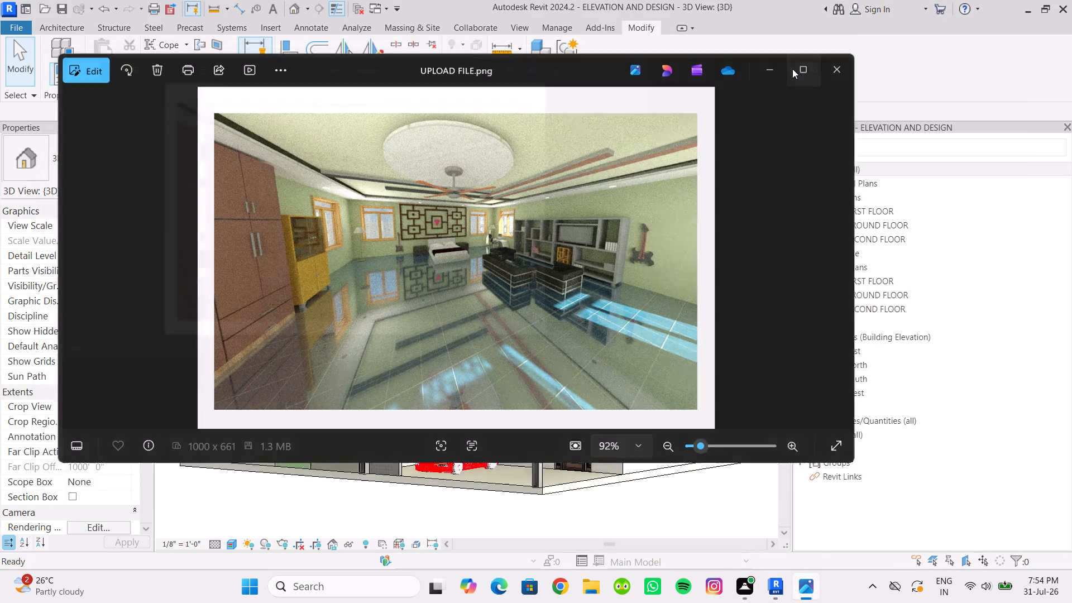
scroll(702, 326, "up", 3)
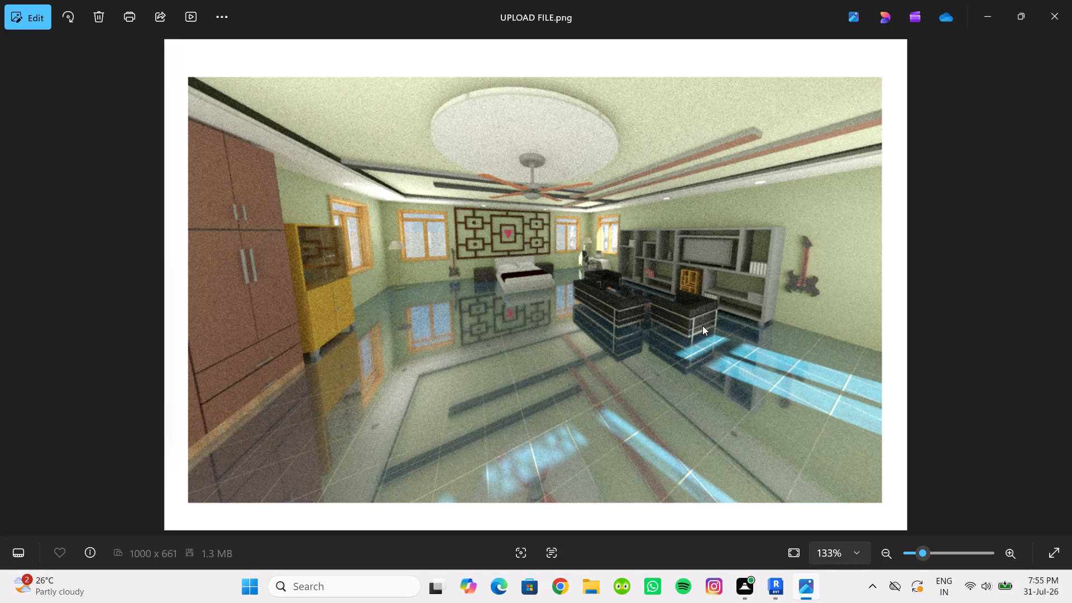
left_click(988, 17)
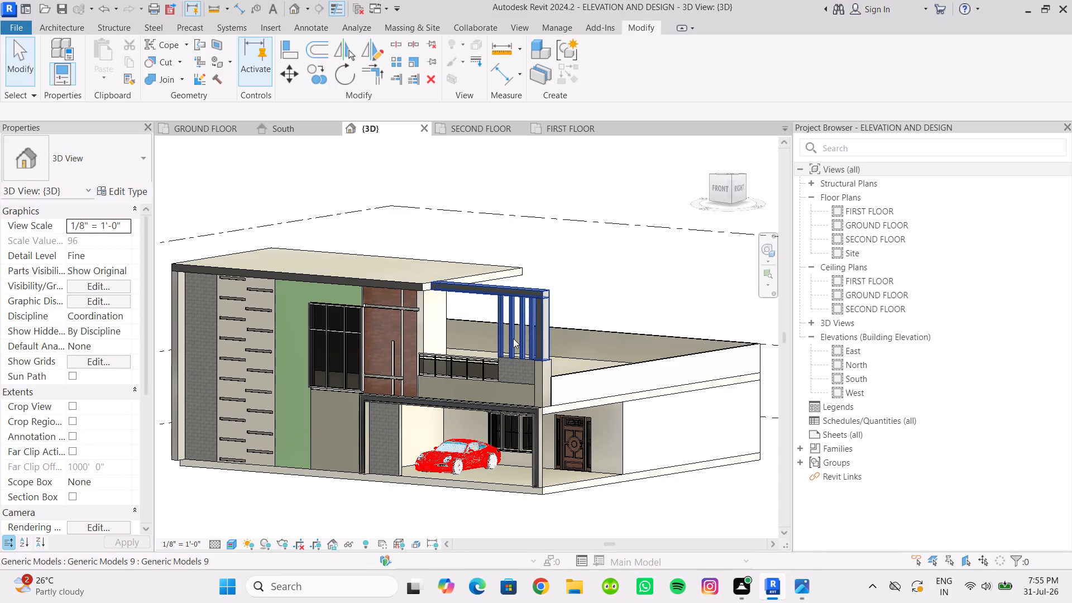
Save the ELEVATION AND DESIGN project with the whole house framed in the 3D view.
scroll(513, 343, "down", 1)
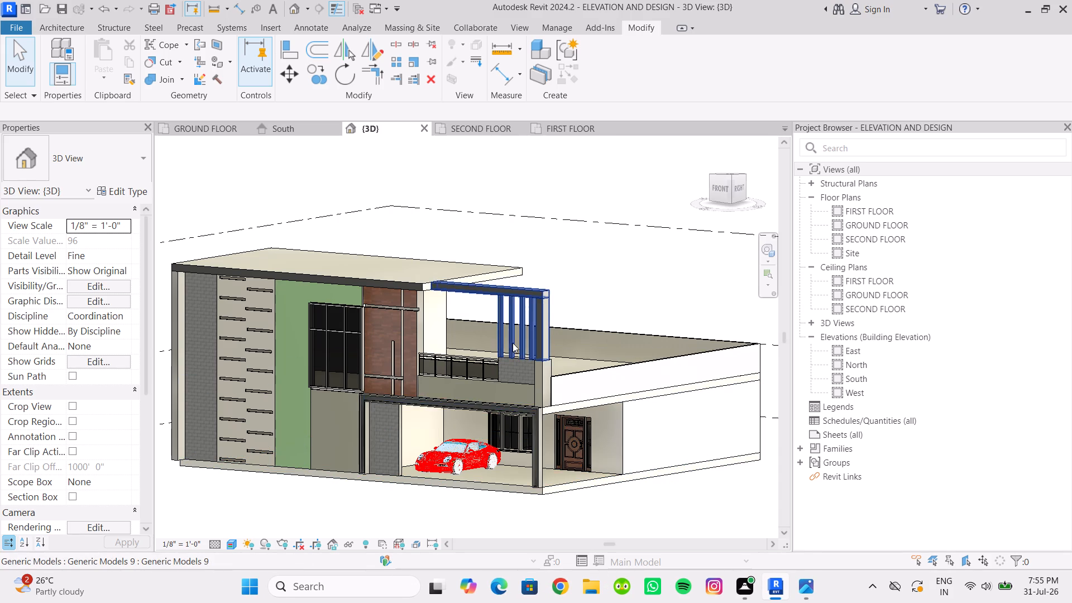
scroll(504, 357, "up", 2)
scroll(504, 359, "down", 2)
middle_click_drag(504, 361, 520, 362)
left_click(58, 8)
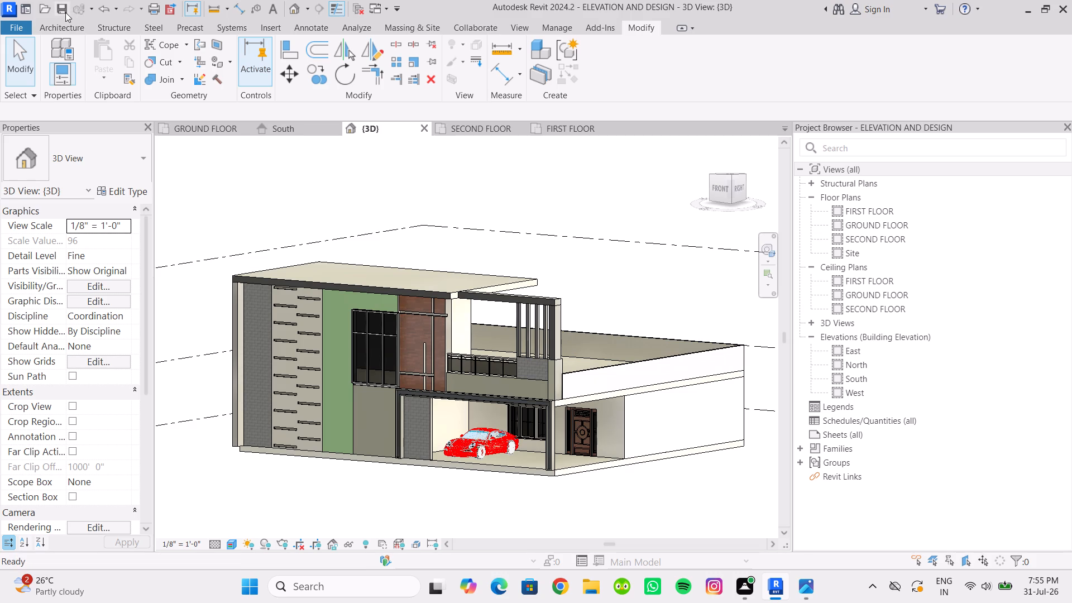
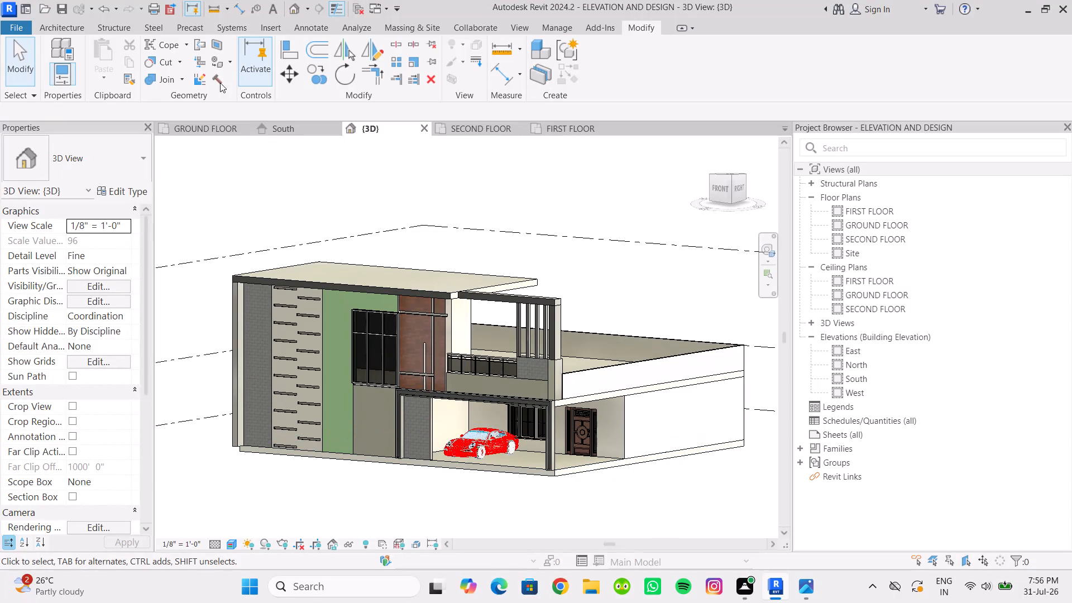
Save the ELEVATION AND DESIGN project once more.
left_click(59, 9)
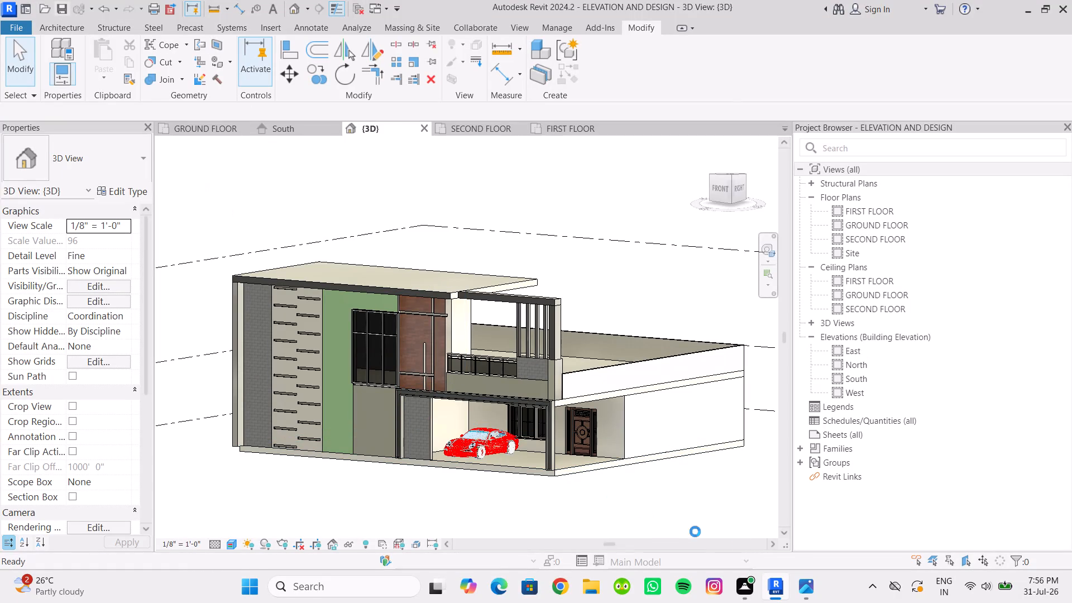
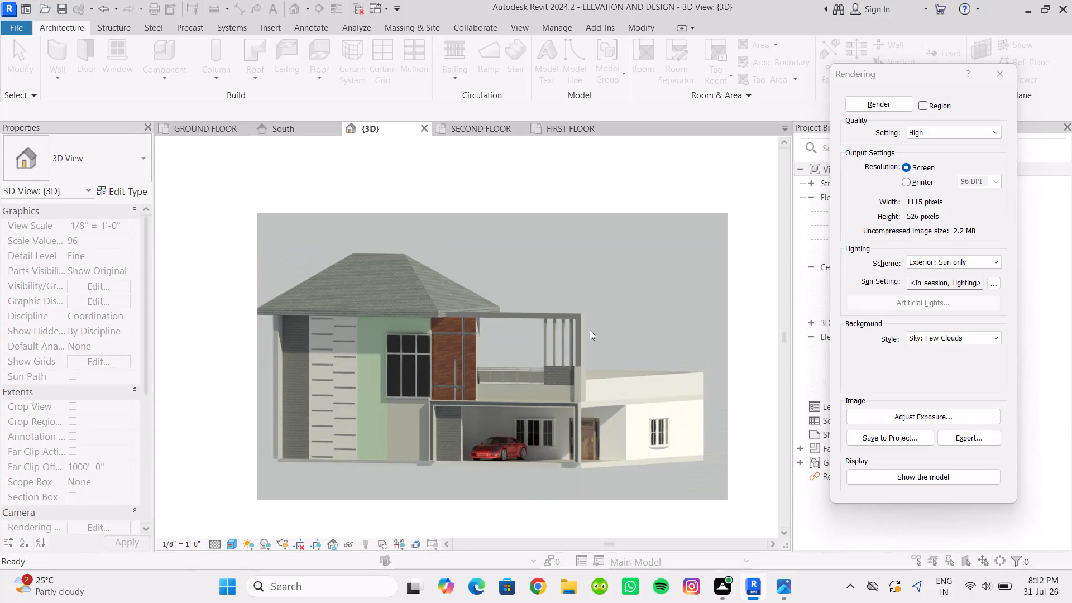
Examine the rendered image of the house's front elevation up close, keeping the whole render in view.
scroll(590, 330, "up", 1)
middle_click_drag(590, 330, 576, 310)
middle_click_drag(581, 312, 583, 312)
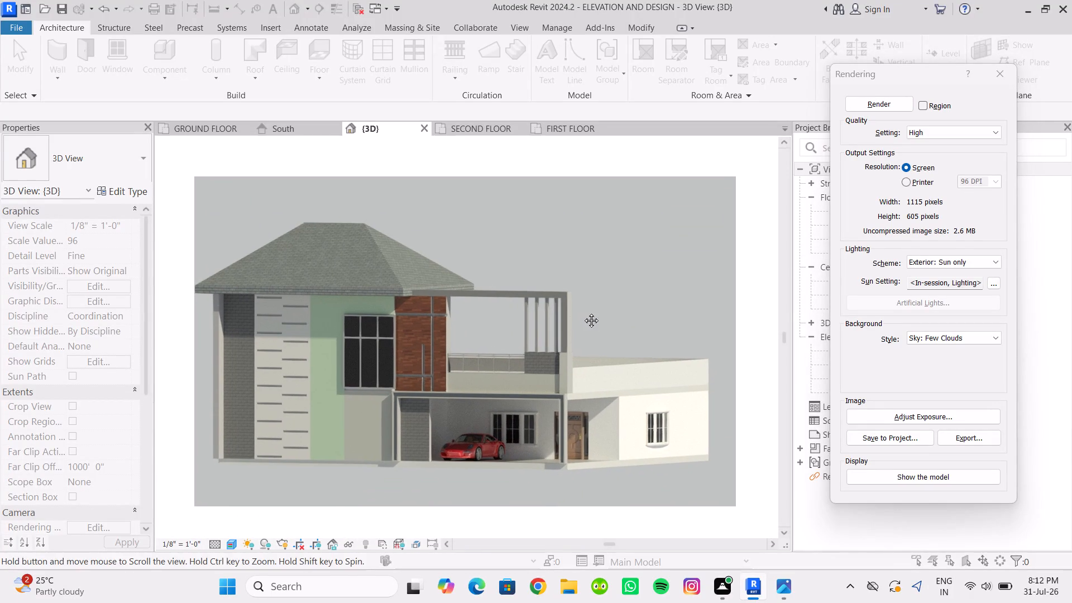
middle_click_drag(583, 312, 588, 315)
scroll(588, 320, "up", 1)
middle_click_drag(588, 320, 595, 319)
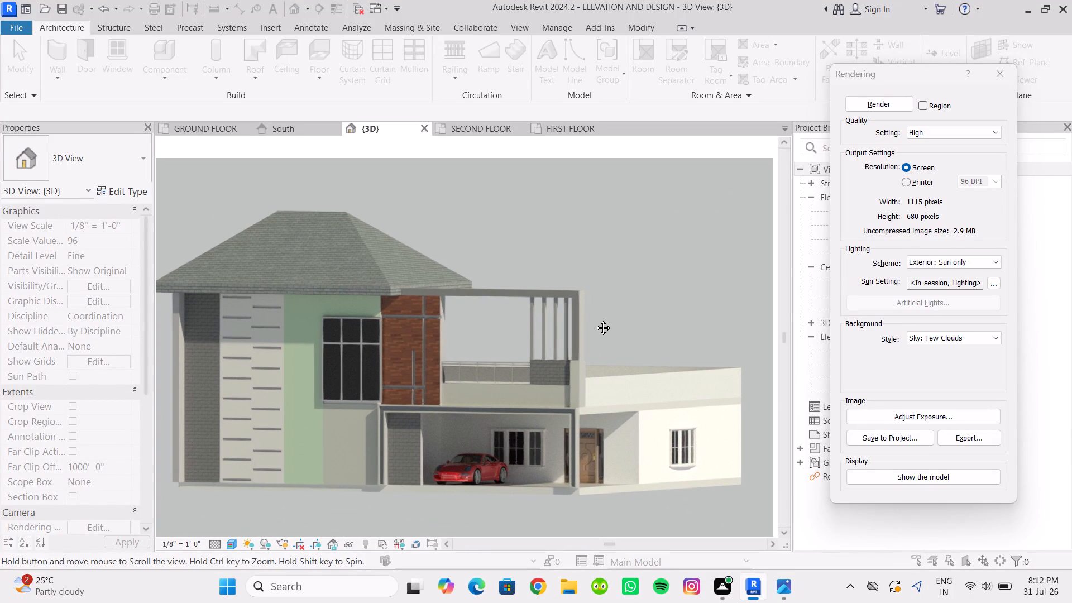
middle_click_drag(595, 319, 596, 320)
scroll(596, 320, "down", 1)
middle_click_drag(596, 320, 586, 324)
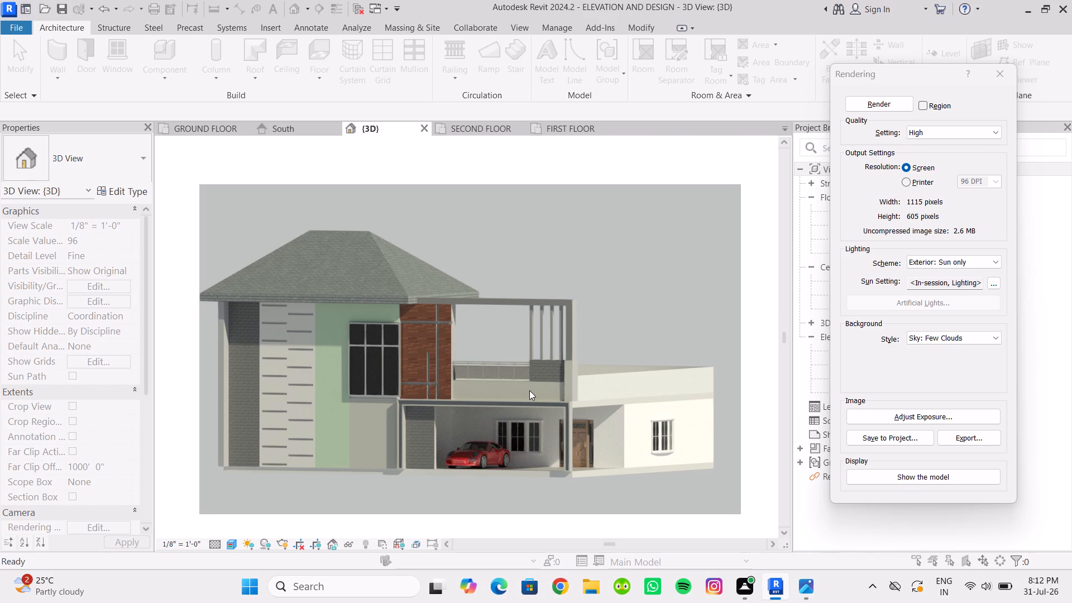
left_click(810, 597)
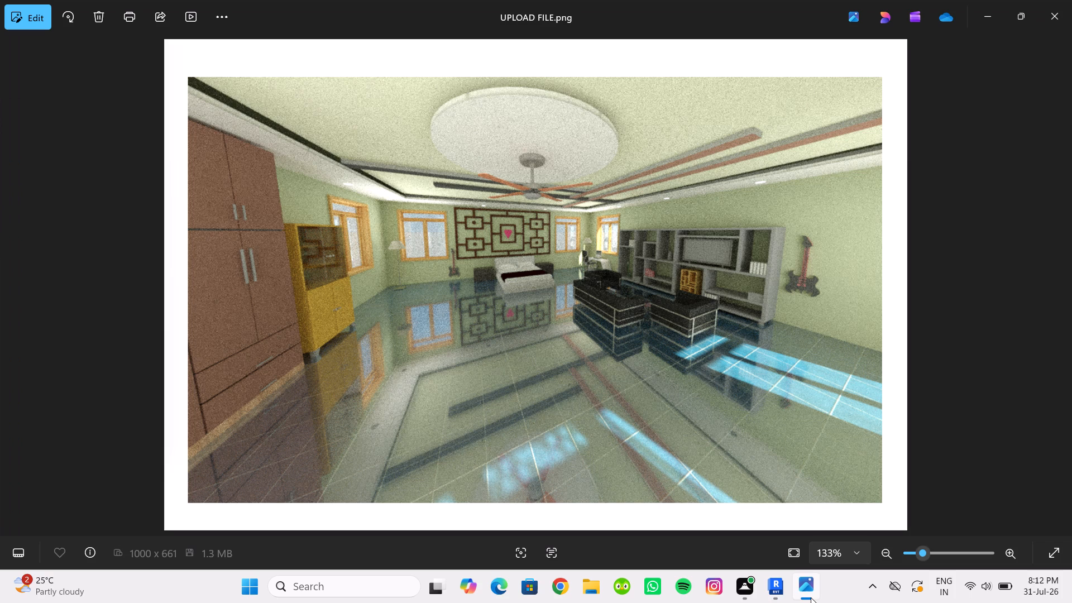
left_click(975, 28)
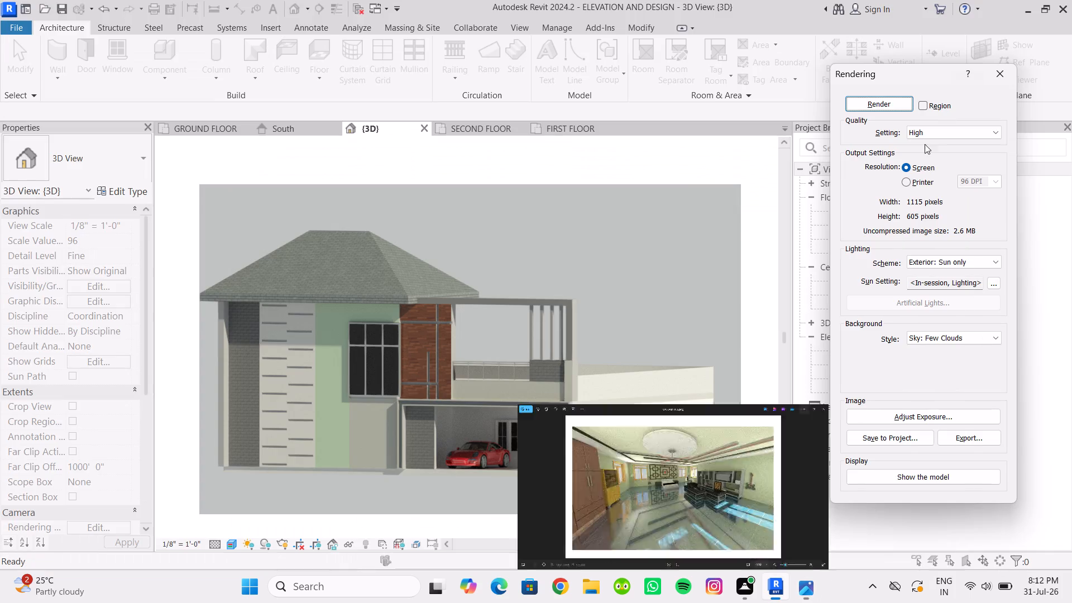
Open Snipping Tool and capture a rectangular snip of the whole rendered front elevation.
left_click(392, 589)
type("SN")
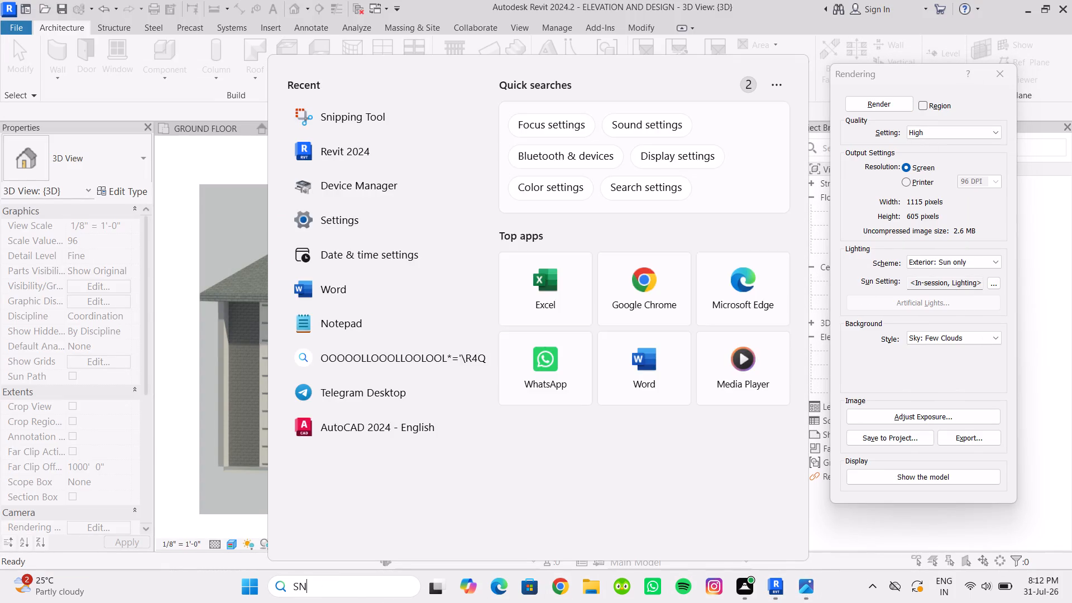
left_click(333, 159)
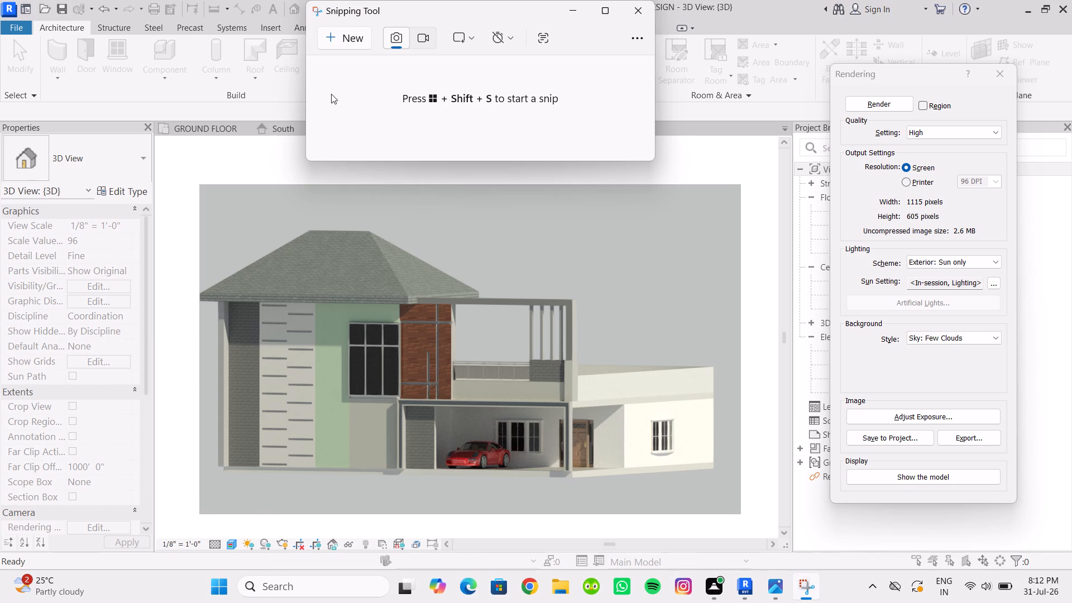
left_click(338, 40)
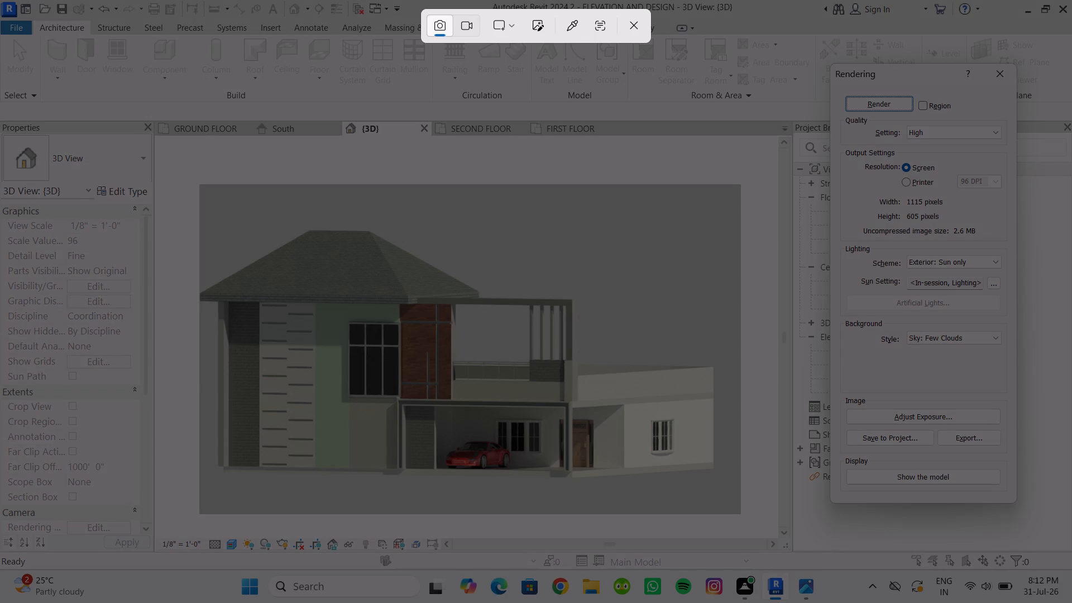
left_click_drag(198, 183, 715, 490)
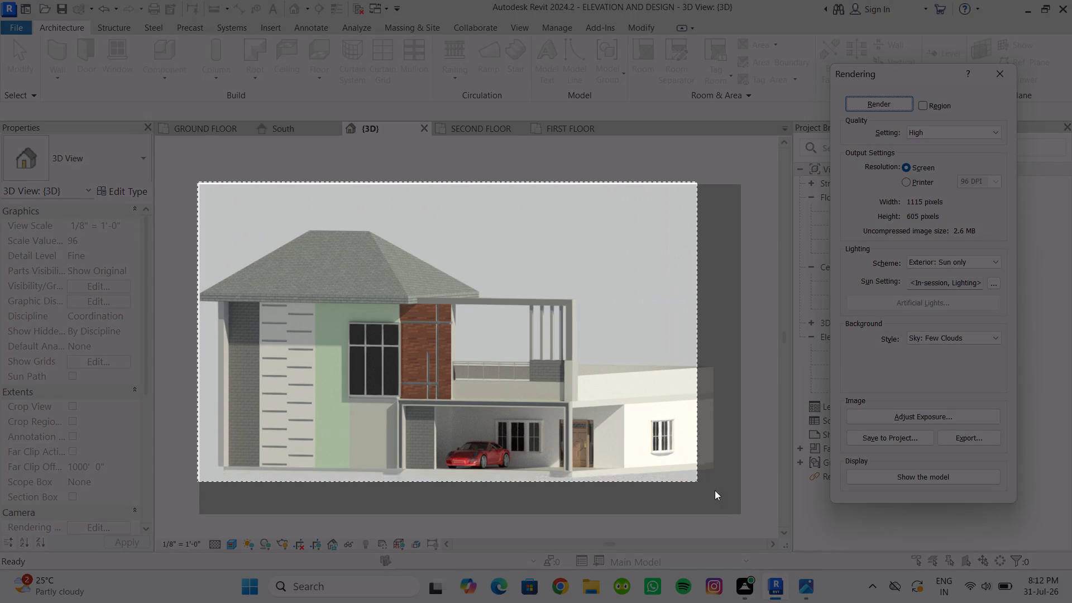
left_click_drag(715, 490, 742, 516)
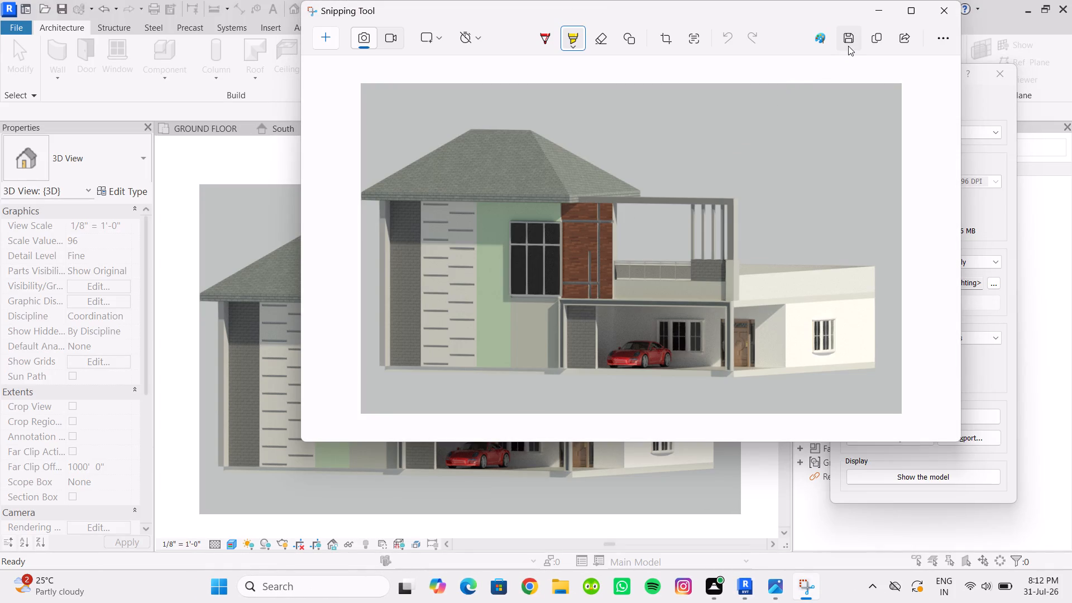
Save the snip to the Desktop as a PNG named ELEVATION-1 FINAL and close Snipping Tool.
left_click(848, 46)
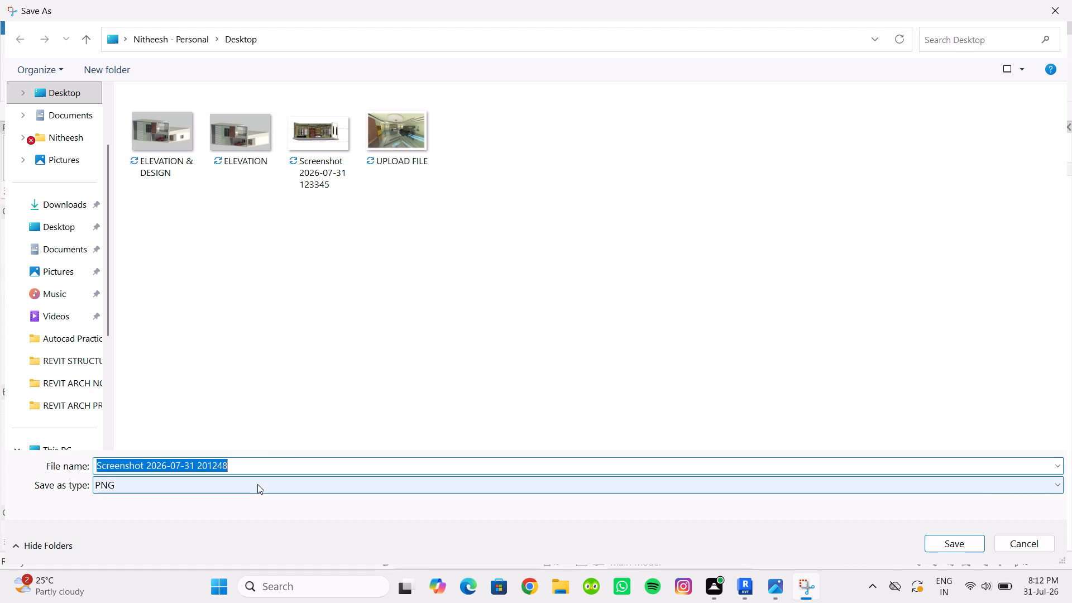
type("EL")
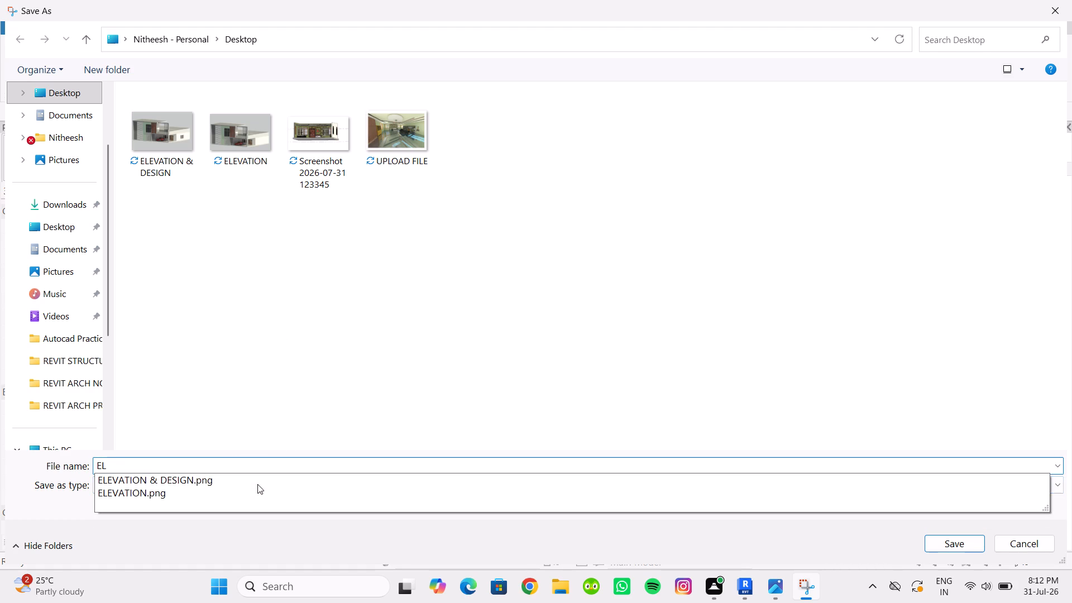
type("VATION")
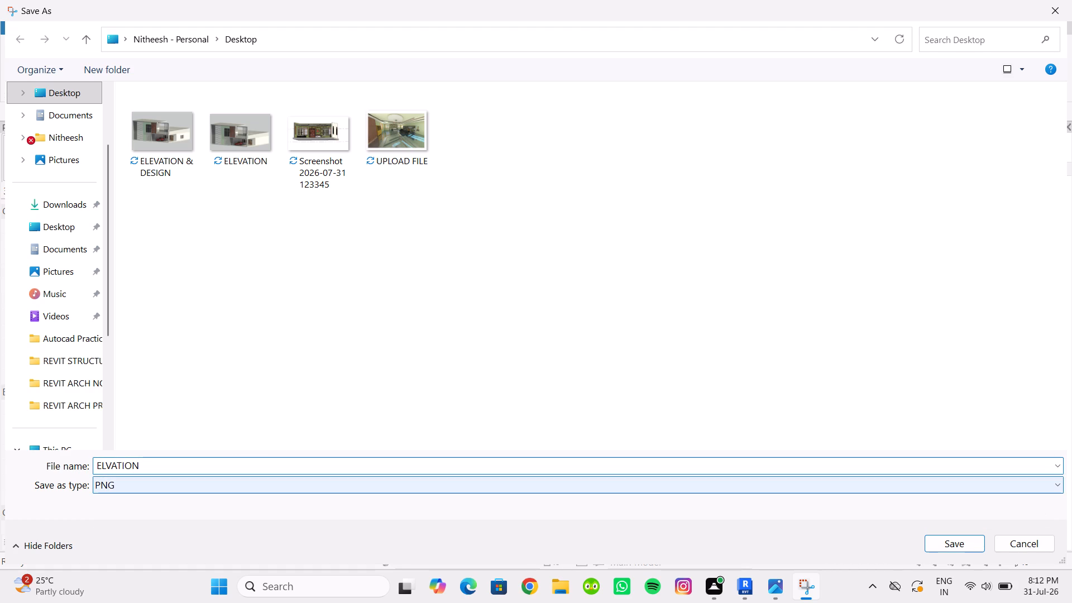
key("BackSpace")
key("BackSpace")
key("BackSpace")
key("BackSpace")
key("BackSpace")
key("BackSpace")
key("e")
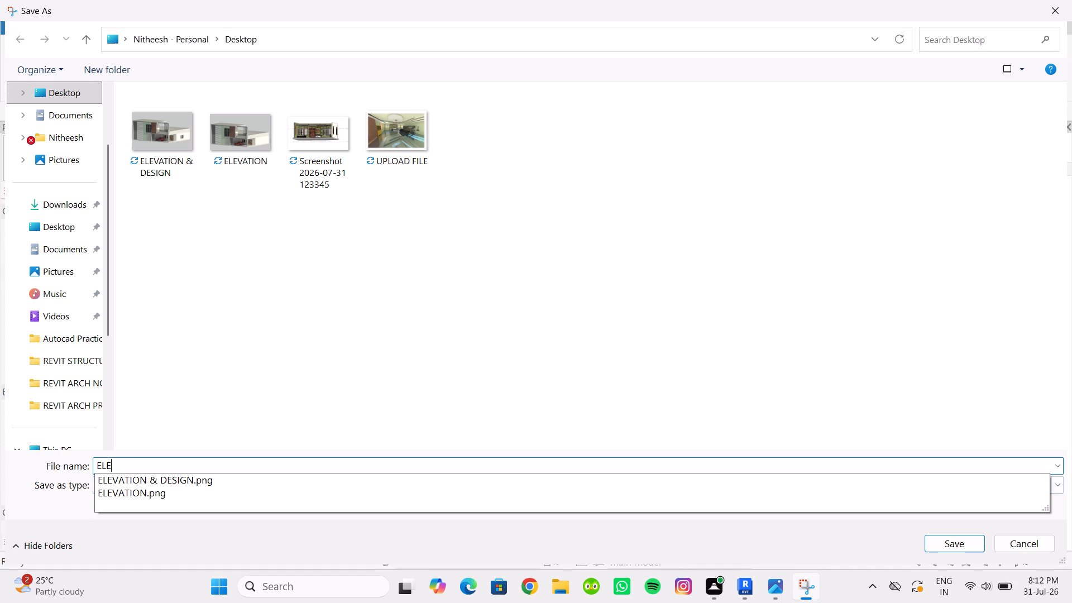
type("VATION-1 FINAL")
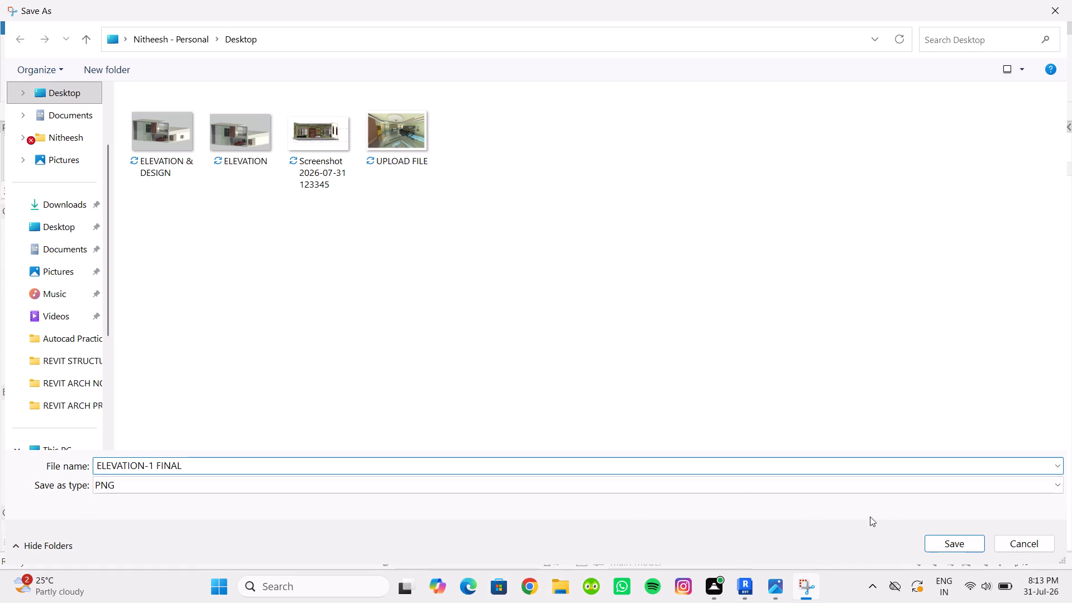
left_click(954, 545)
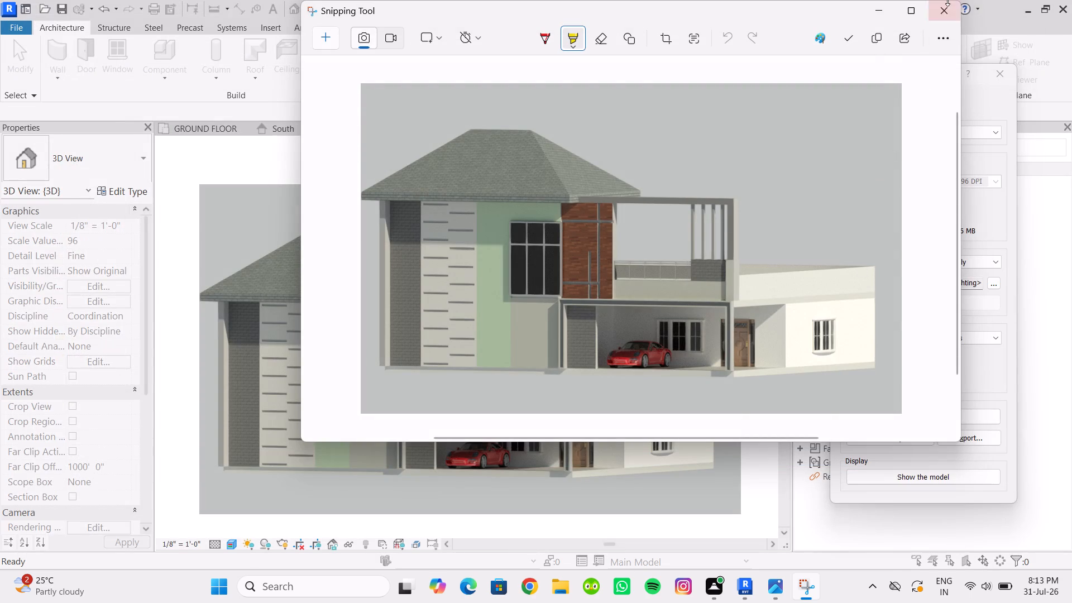
left_click(947, 14)
Close the Rendering dialog and save the ELEVATION AND DESIGN project.
left_click(1003, 75)
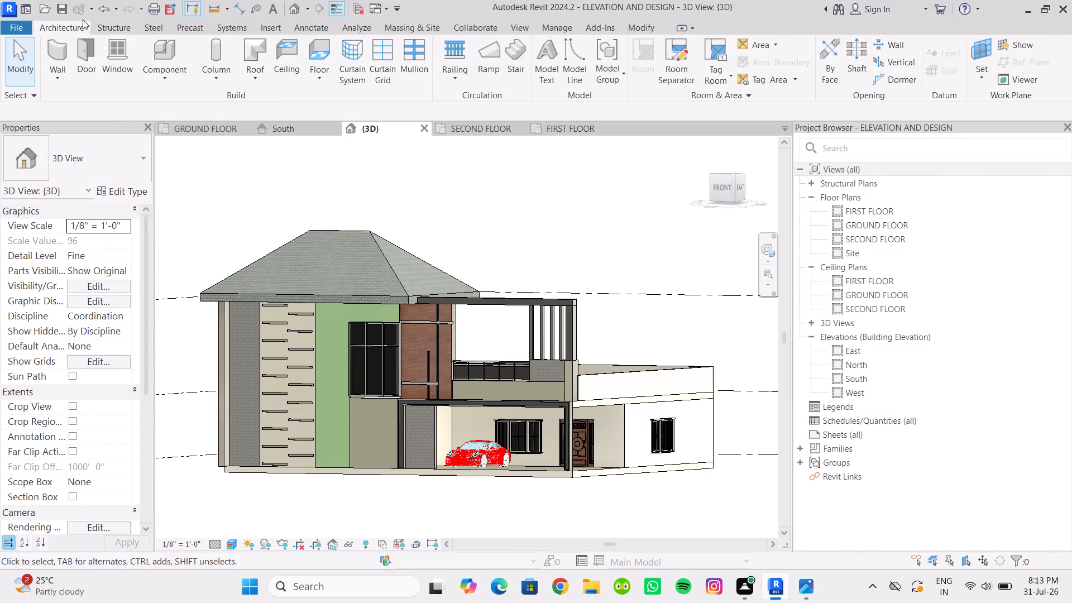
left_click(64, 9)
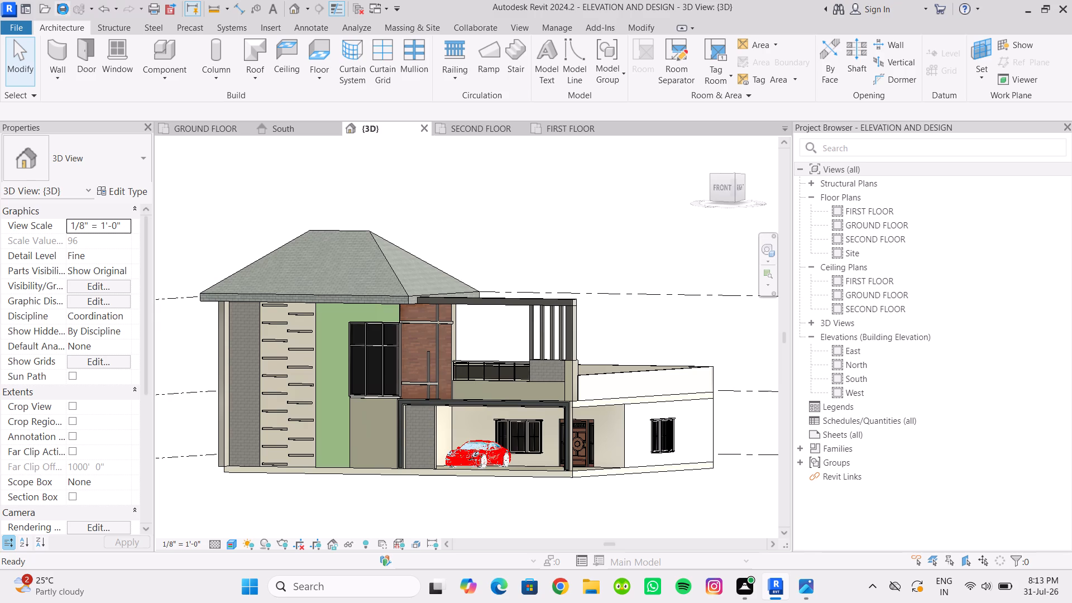
left_click(63, 9)
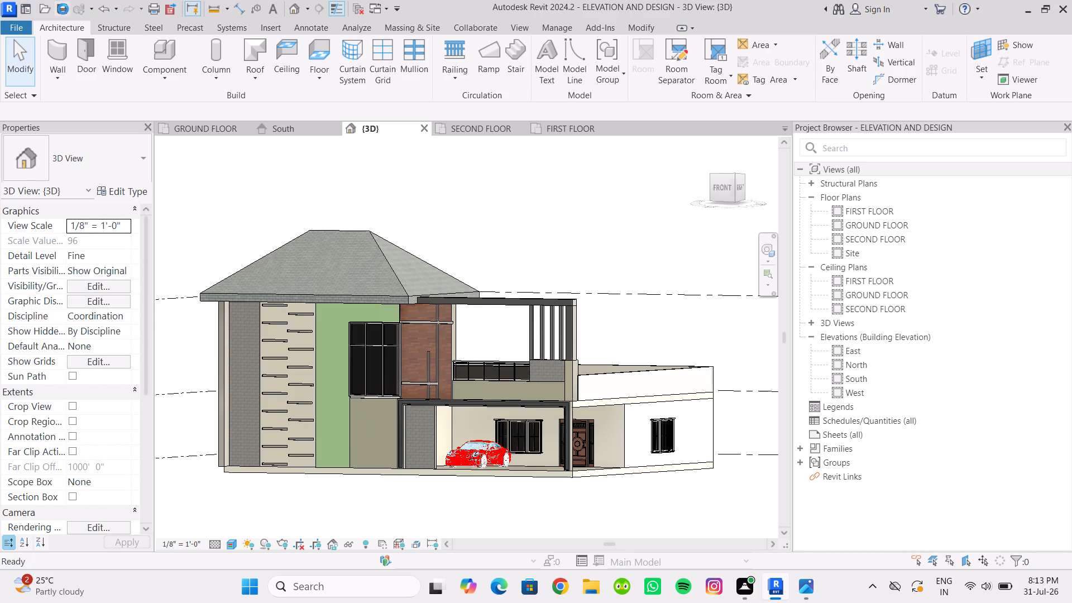
left_click(63, 9)
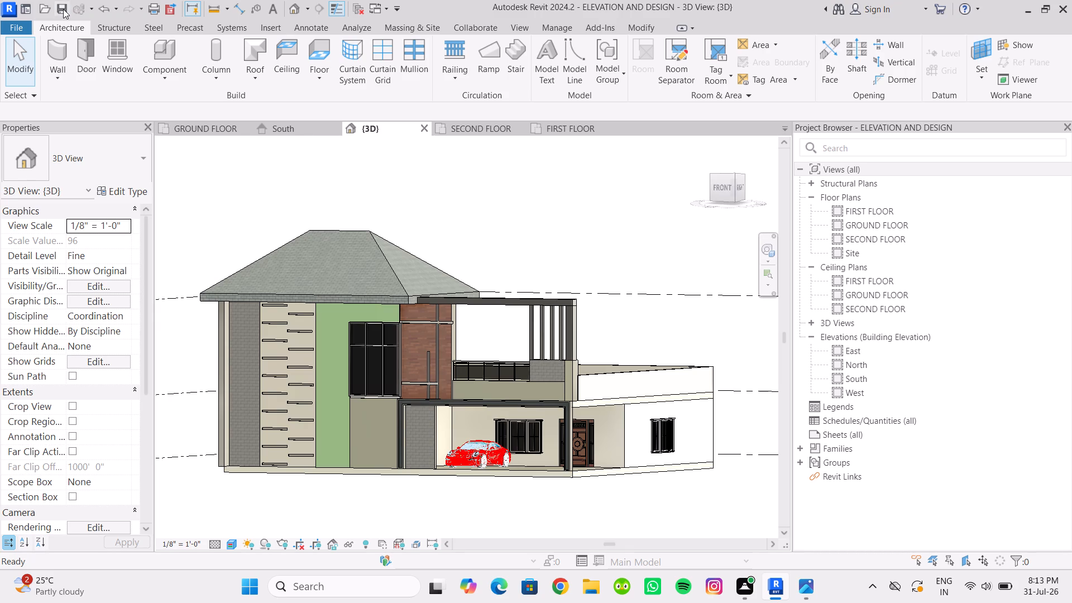
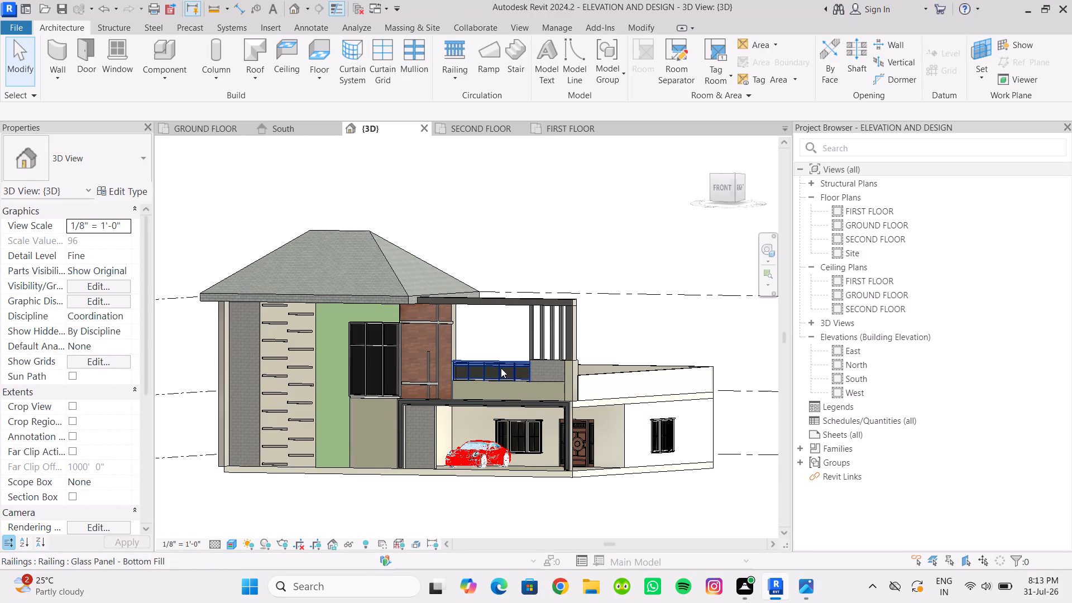
Examine the front elevation's balcony railing and upper-floor storefront window up close in the 3D view.
scroll(501, 368, "down", 5)
scroll(500, 370, "up", 9)
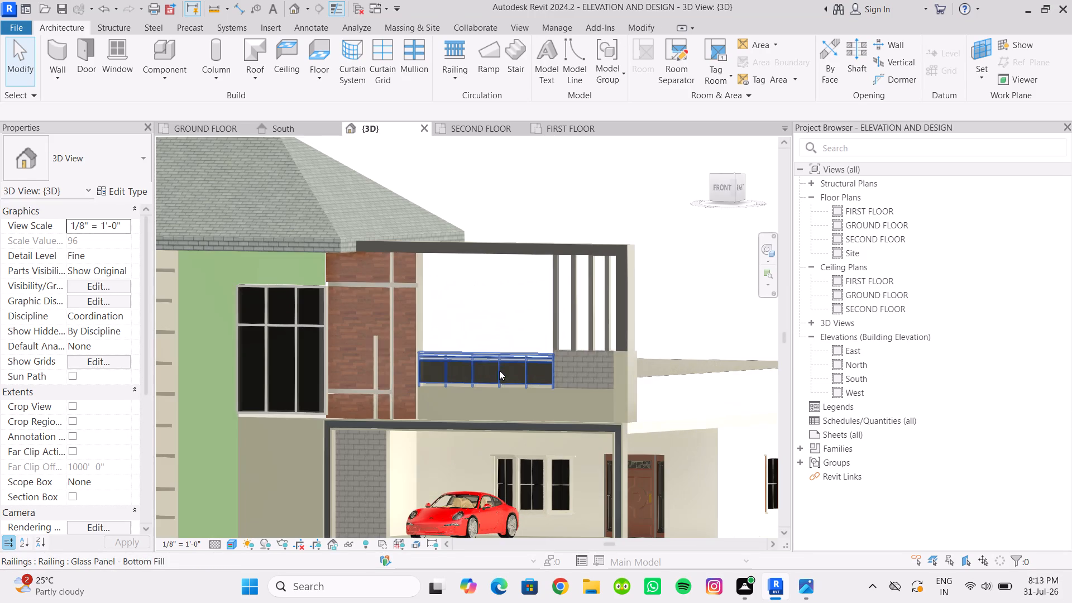
scroll(238, 335, "up", 19)
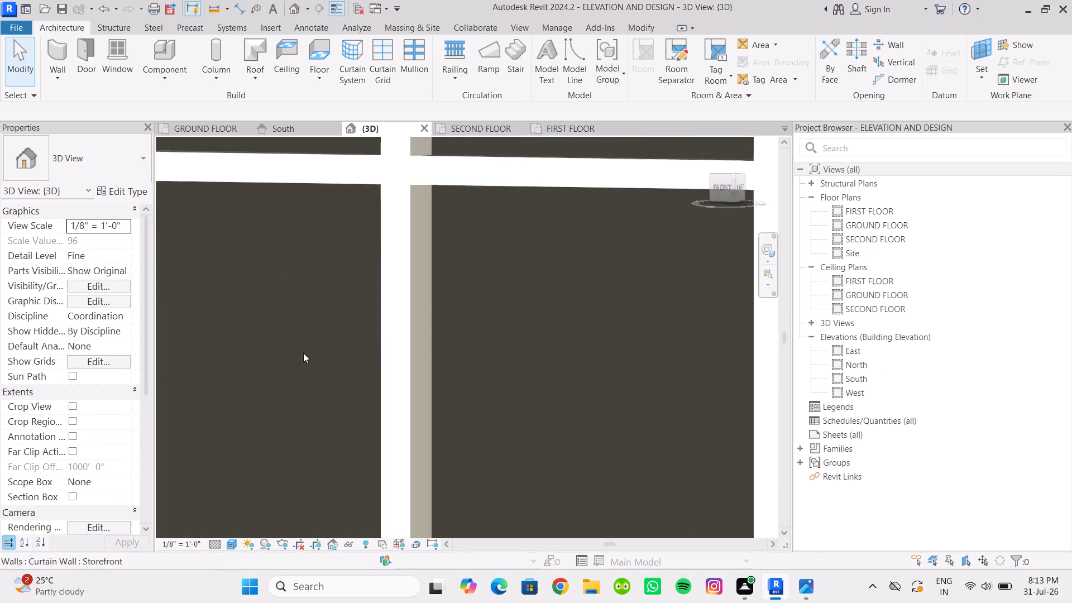
scroll(303, 353, "up", 11)
scroll(303, 353, "down", 19)
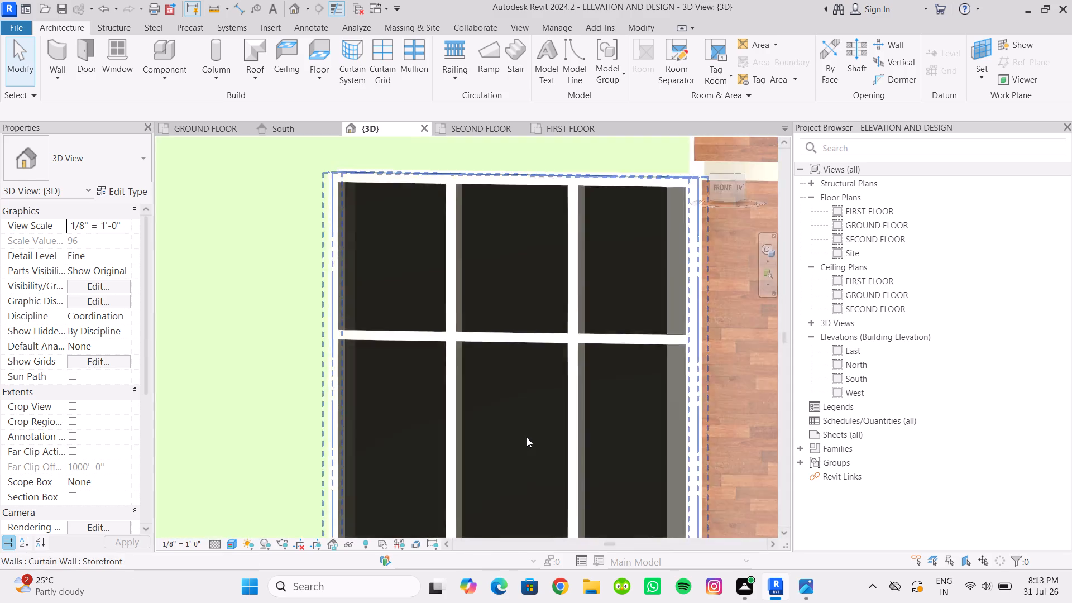
scroll(527, 437, "down", 14)
scroll(446, 399, "down", 5)
middle_click_drag(451, 437, 448, 419)
middle_click_drag(458, 418, 458, 409, "alt")
scroll(462, 420, "up", 1, "alt")
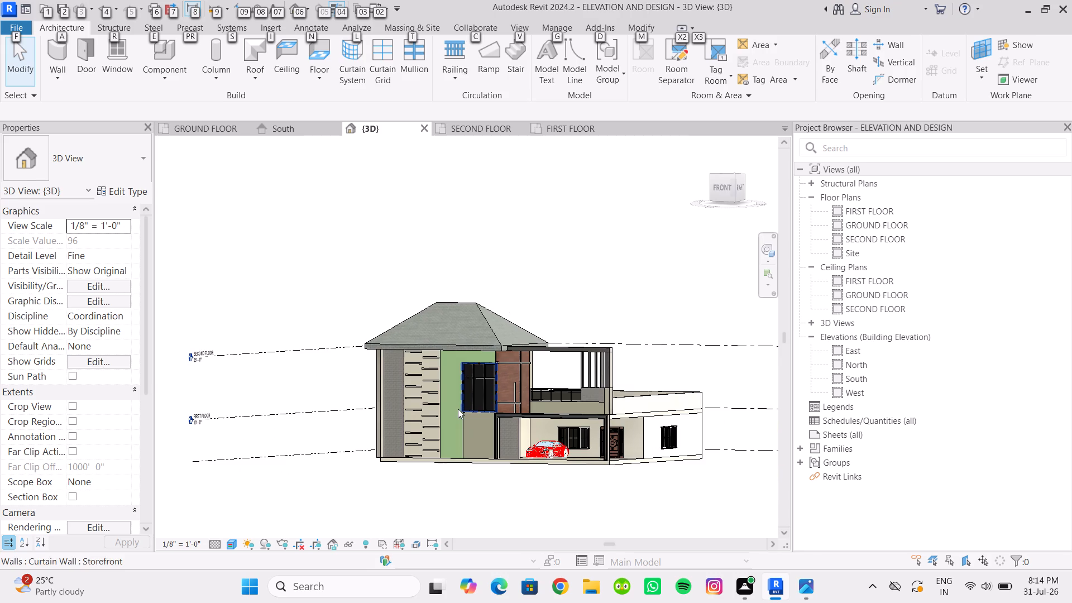
Inspect the finished house model in 3D from its front and left sides, including the roof, facade finishes and side windows.
middle_click_drag(443, 410, 727, 442, "shift")
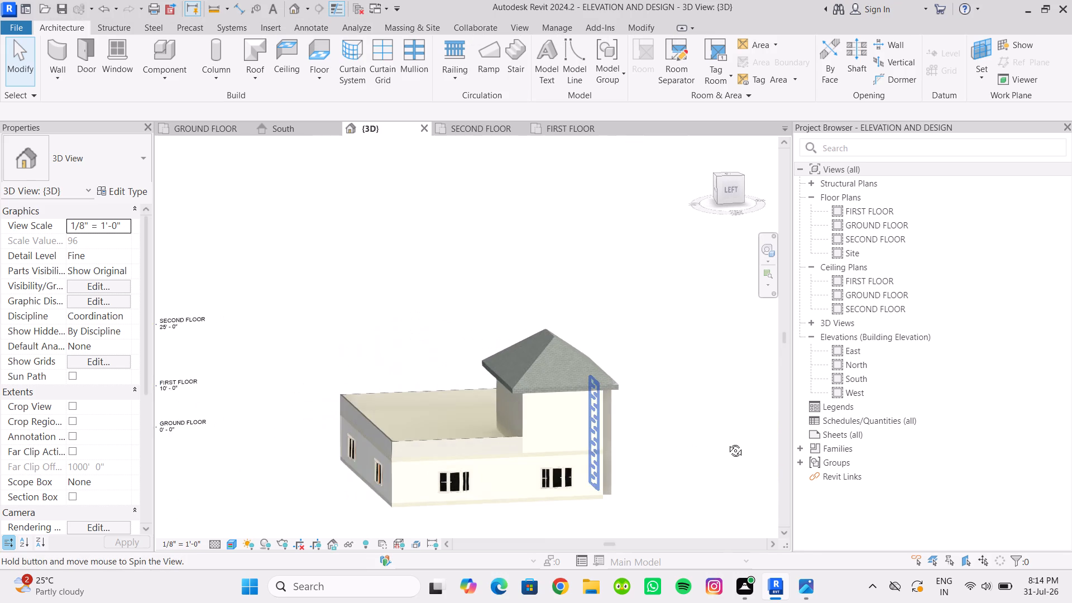
middle_click_drag(727, 442, 471, 431, "shift")
scroll(518, 432, "down", 1, "shift")
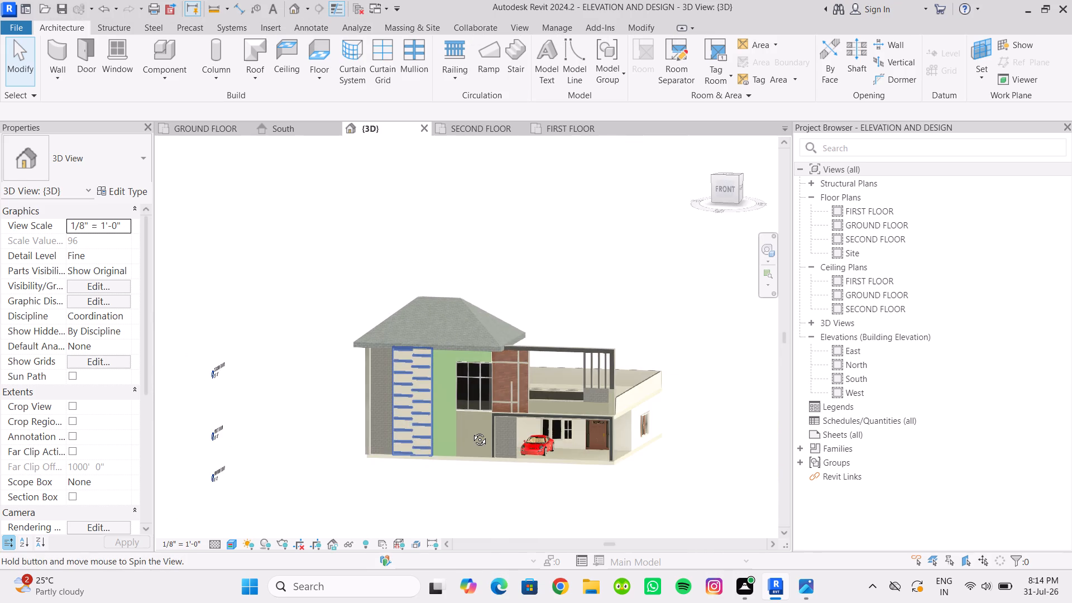
middle_click_drag(471, 431, 676, 401, "shift")
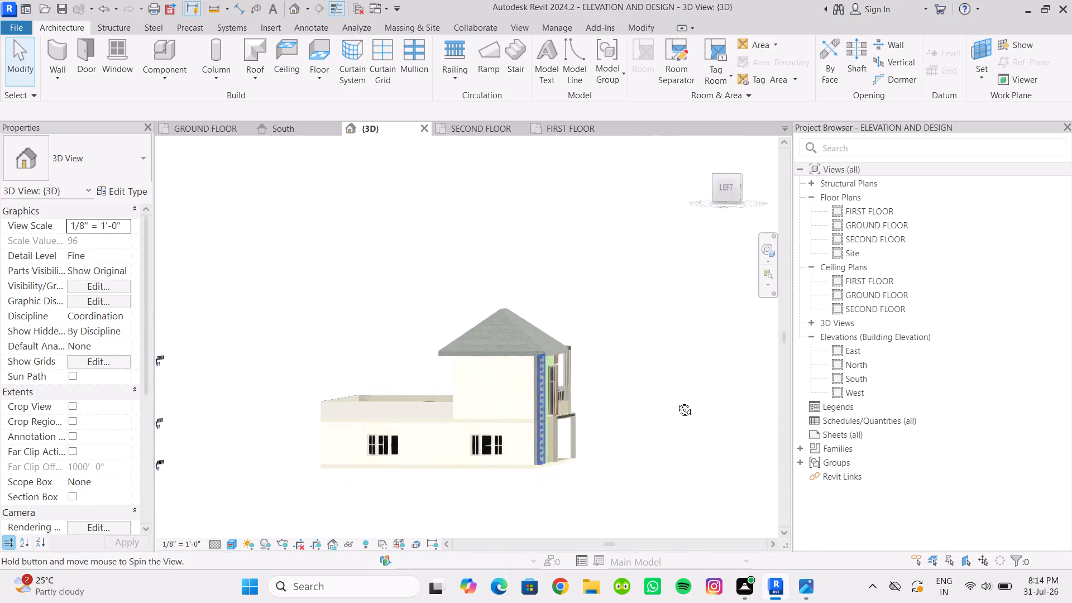
middle_click_drag(676, 401, 477, 444, "shift")
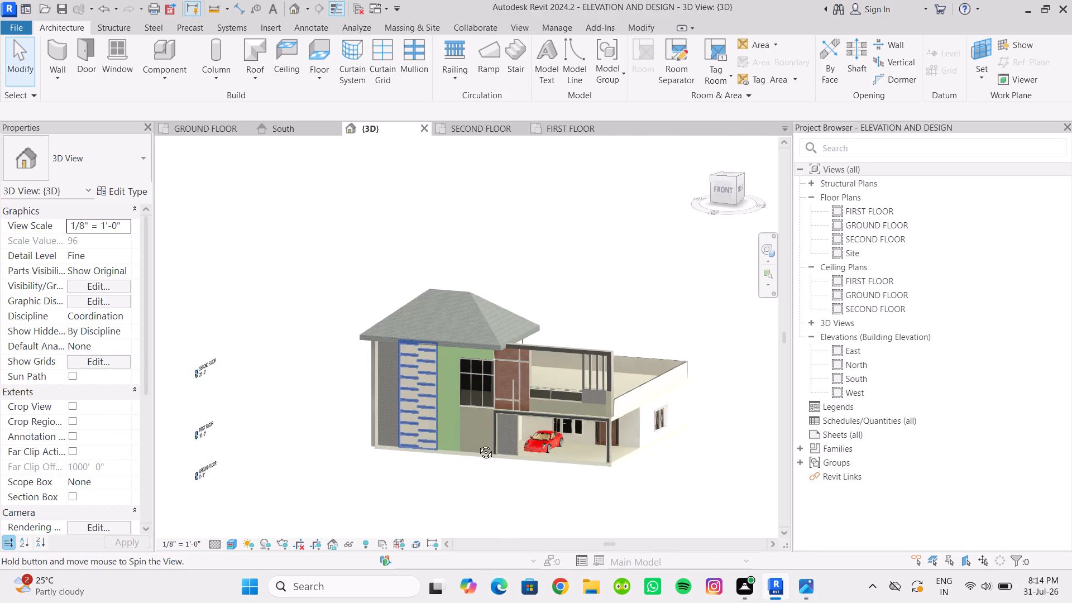
middle_click_drag(477, 444, 547, 440, "shift")
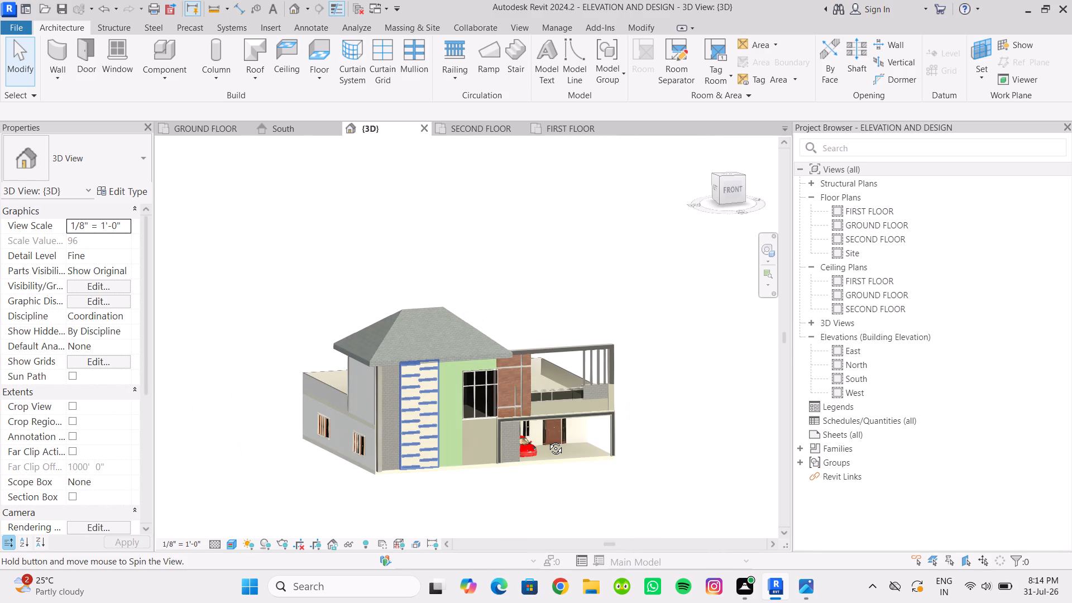
middle_click_drag(547, 440, 547, 430, "shift")
scroll(358, 358, "up", 3)
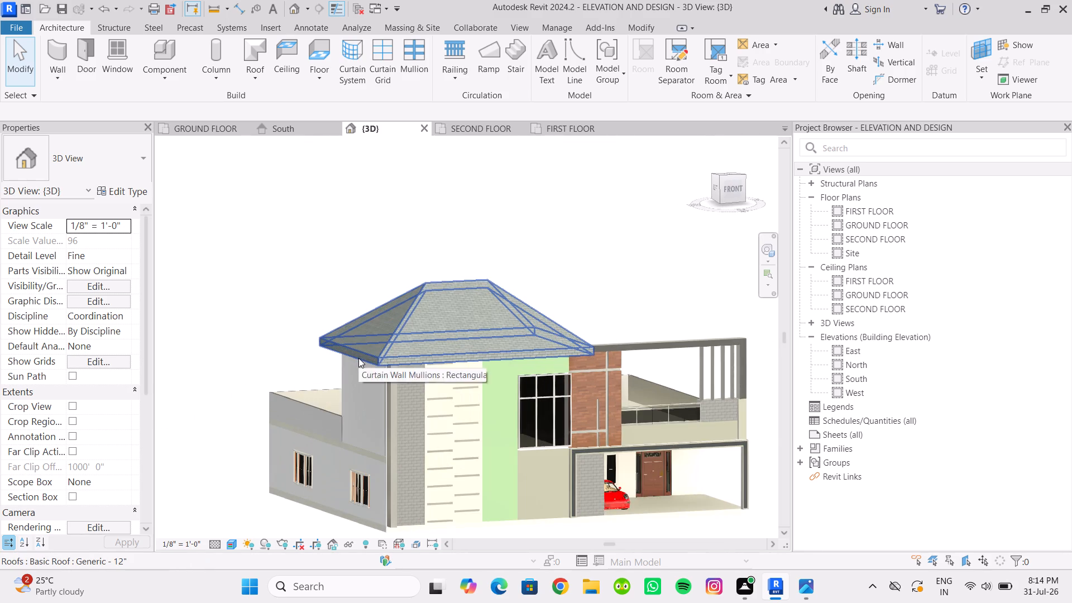
scroll(357, 354, "down", 4)
scroll(370, 429, "up", 2)
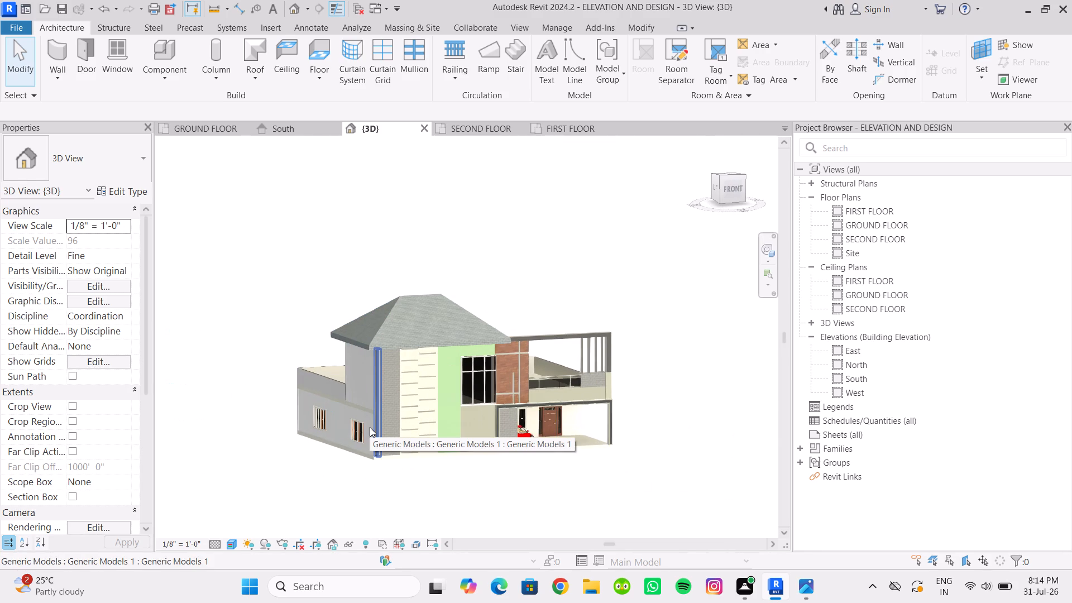
scroll(304, 381, "down", 1)
scroll(488, 363, "down", 1)
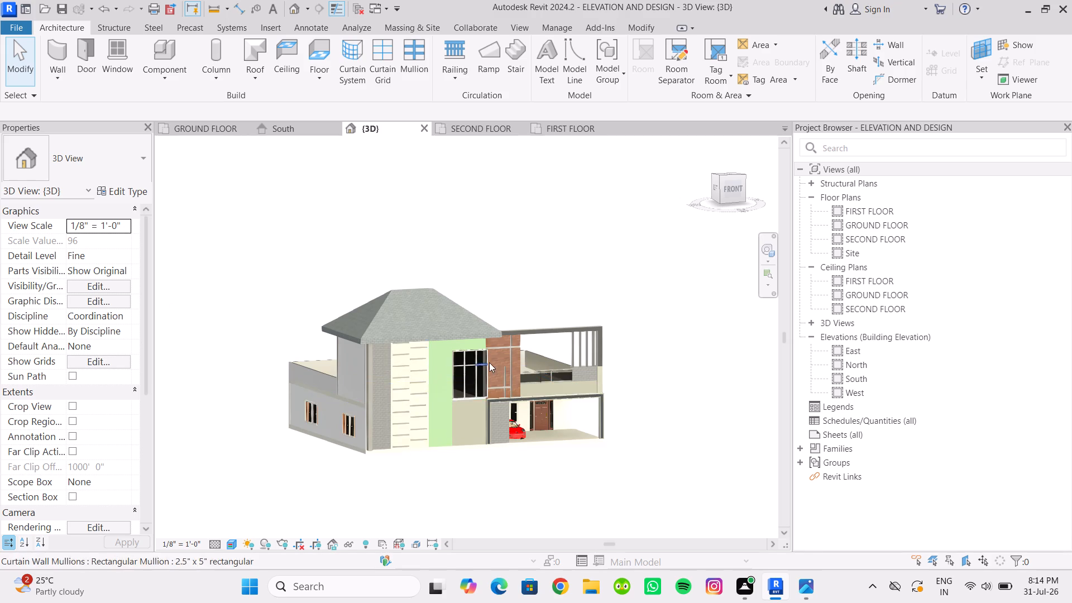
scroll(494, 359, "up", 3)
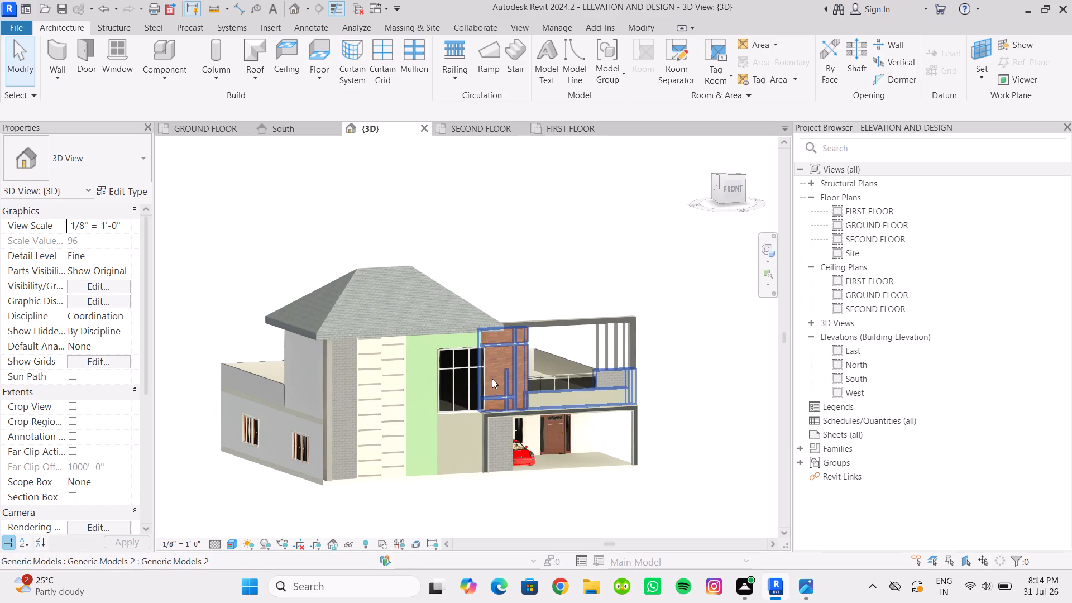
scroll(492, 379, "up", 2)
scroll(531, 374, "down", 2)
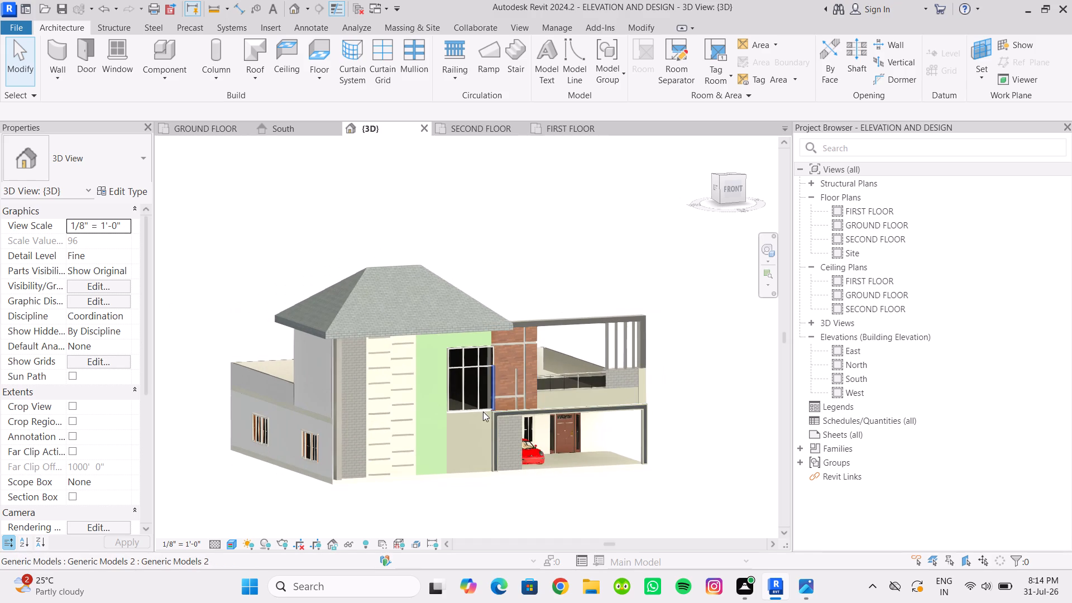
middle_click_drag(456, 419, 451, 421, "shift")
scroll(375, 393, "up", 2)
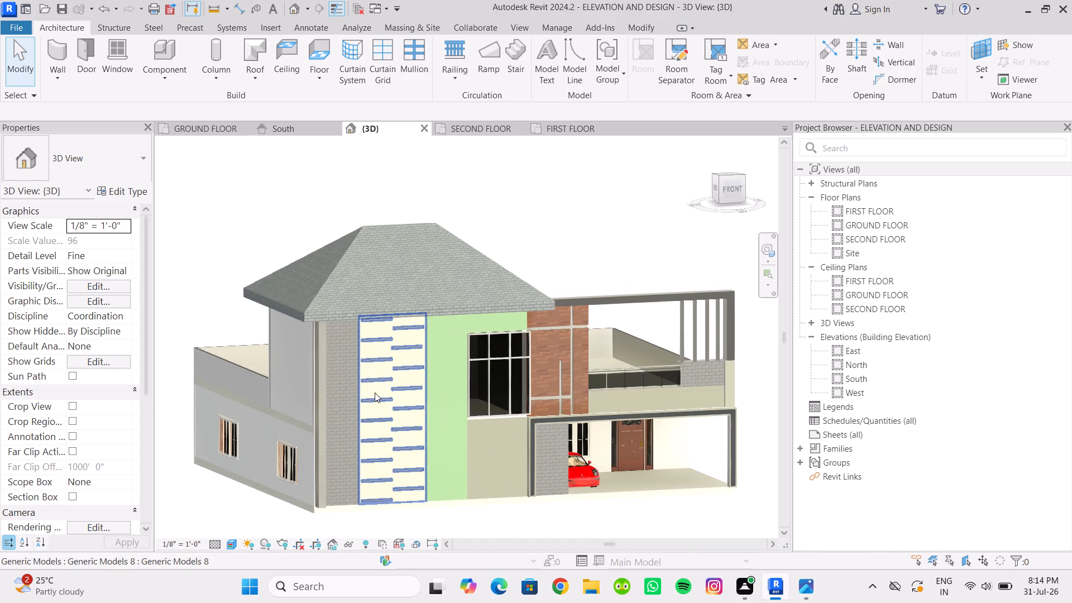
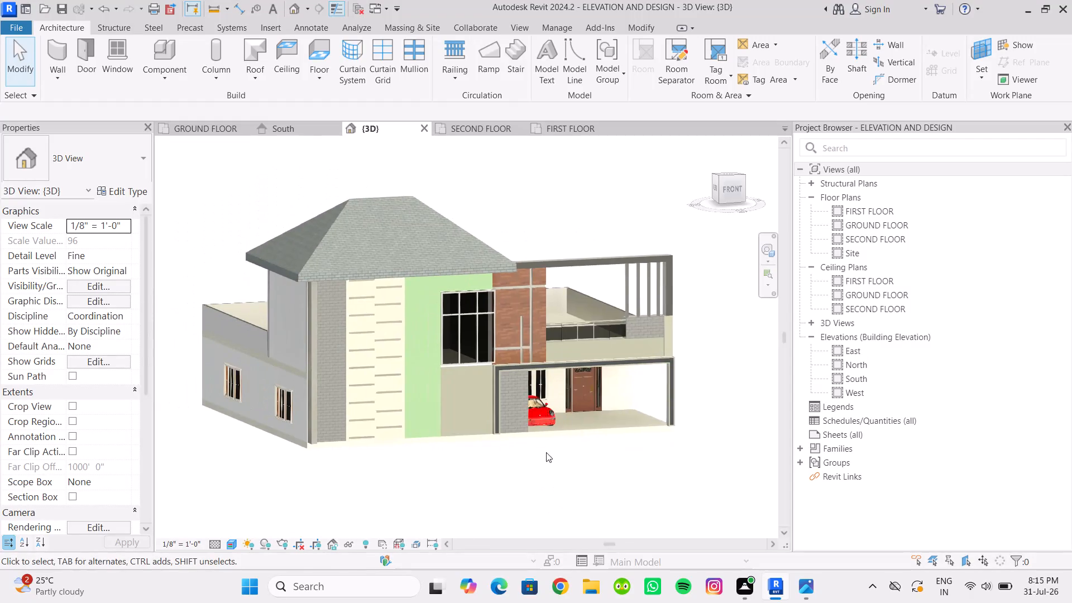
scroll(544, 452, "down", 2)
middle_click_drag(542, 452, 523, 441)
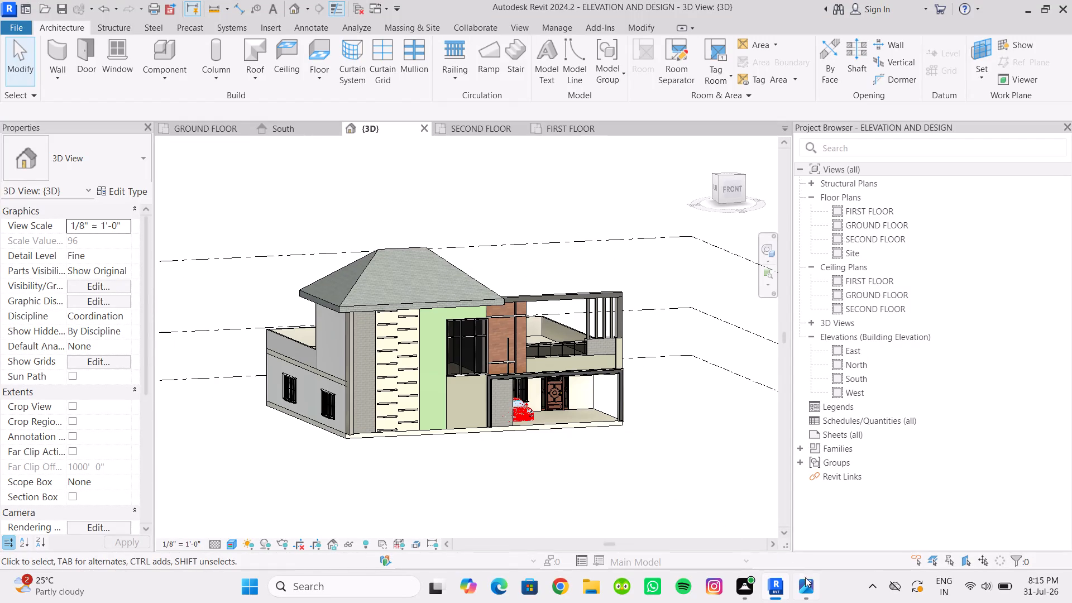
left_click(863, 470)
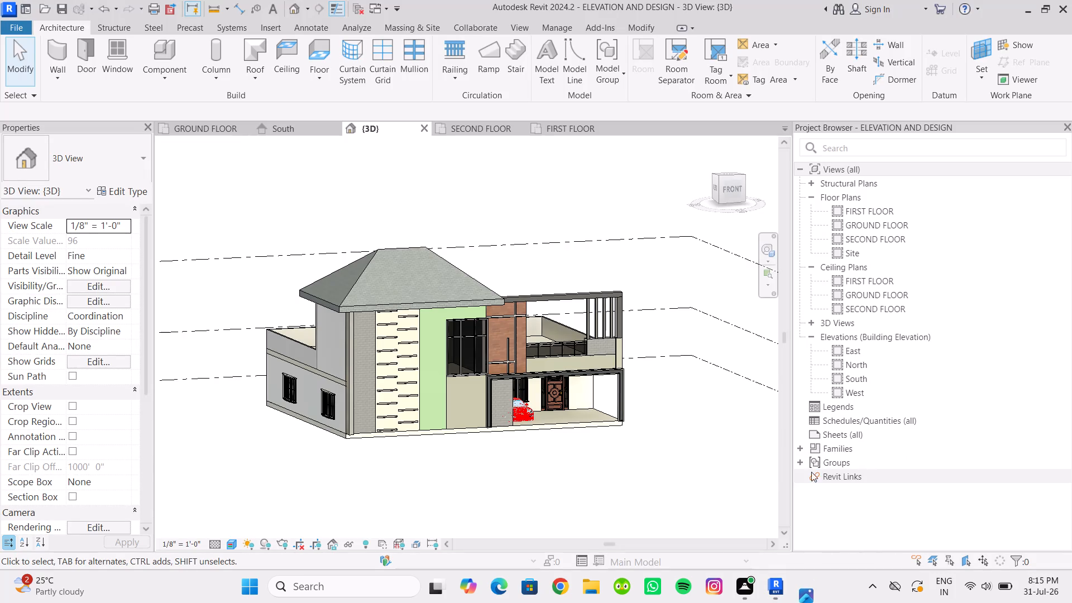
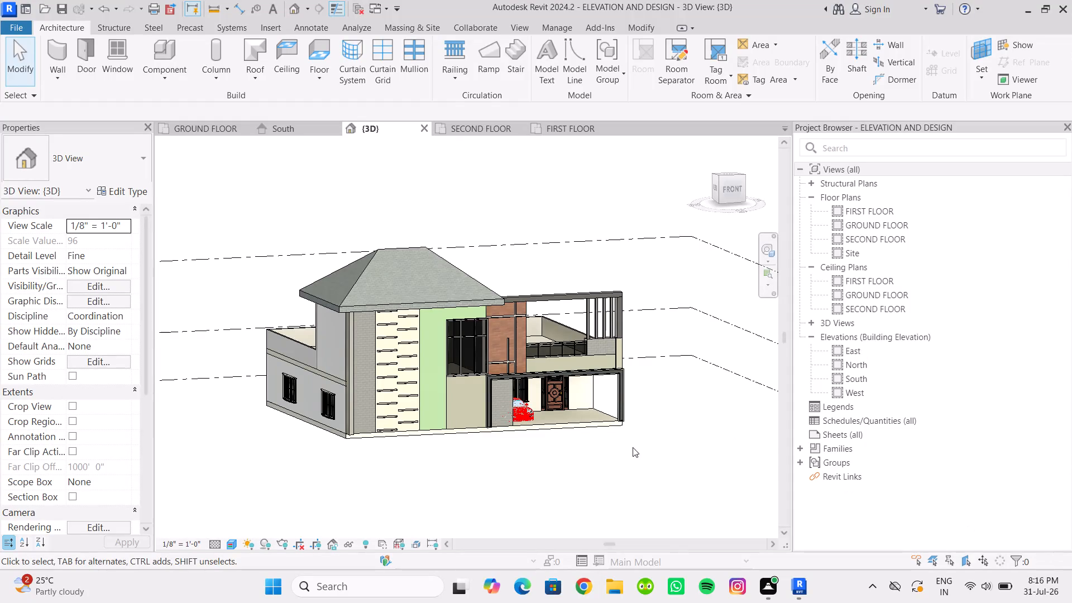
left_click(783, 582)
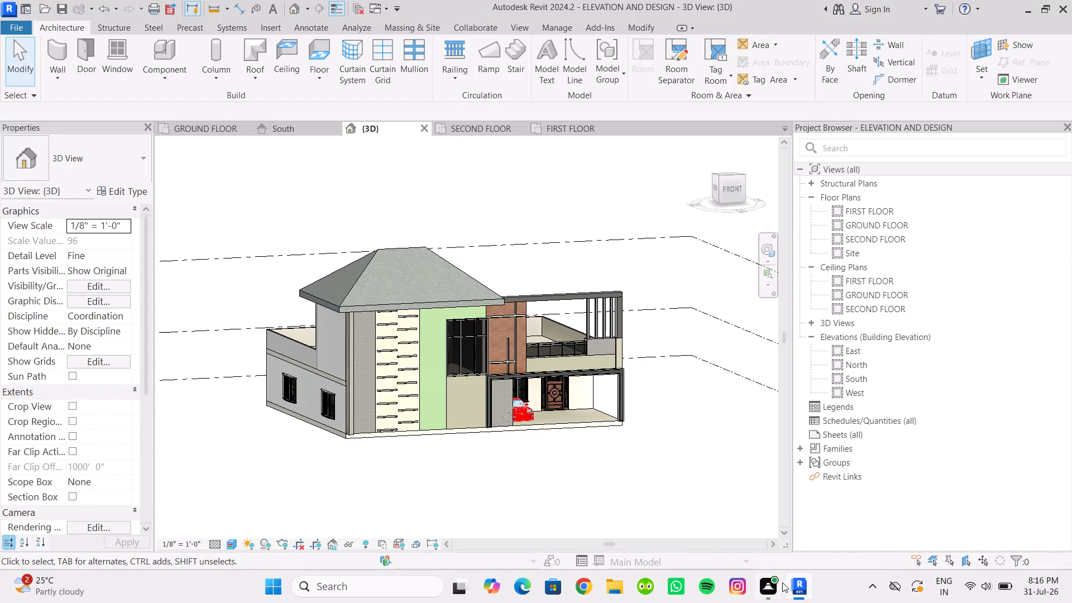
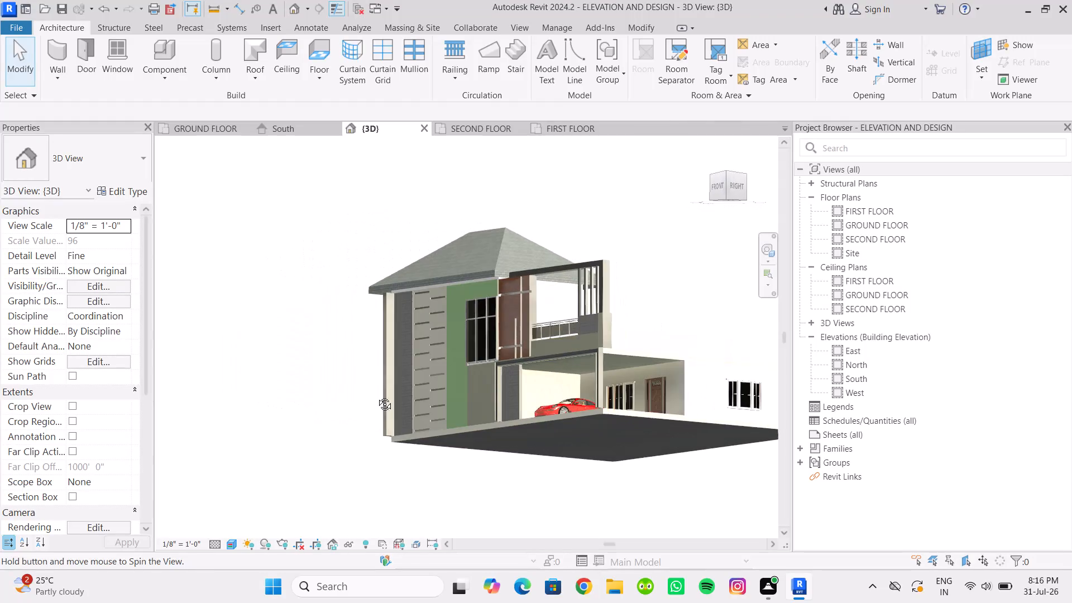
Review the finished 3D house model from the front, right and back sides, including its roof and terrace.
middle_click_drag(500, 447, 569, 505, "shift")
scroll(585, 484, "down", 1, "shift")
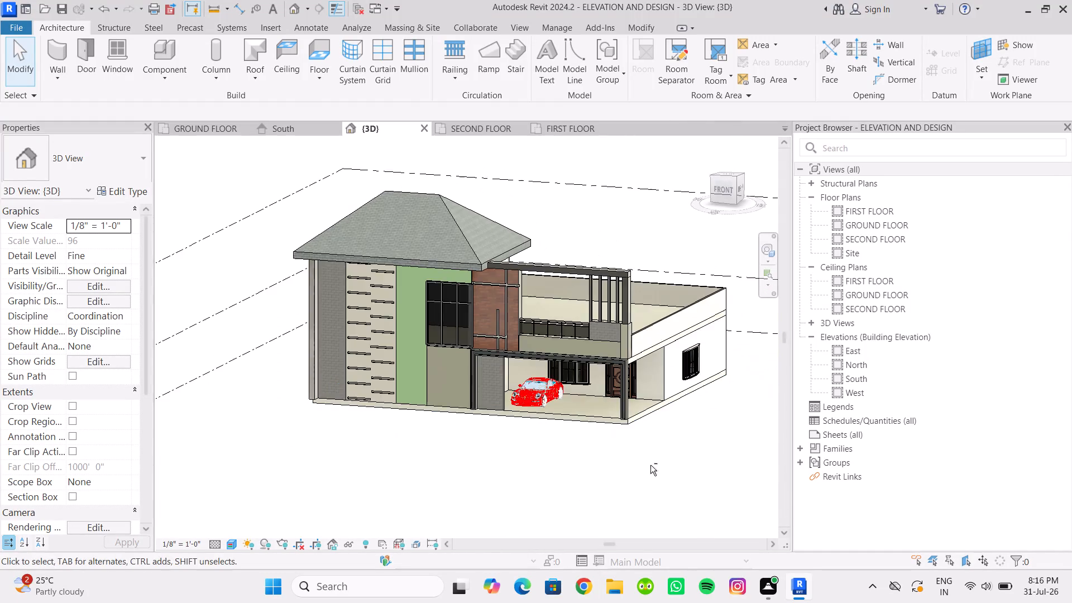
middle_click_drag(644, 465, 569, 518)
scroll(561, 500, "up", 1)
middle_click_drag(556, 496, 262, 466, "shift")
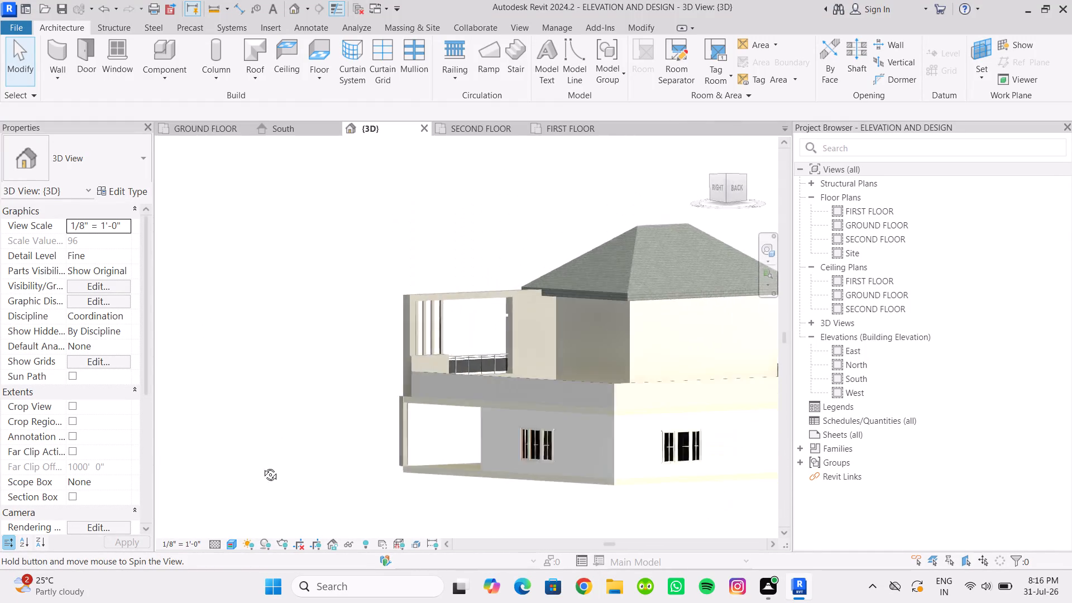
middle_click_drag(262, 466, 471, 519, "shift")
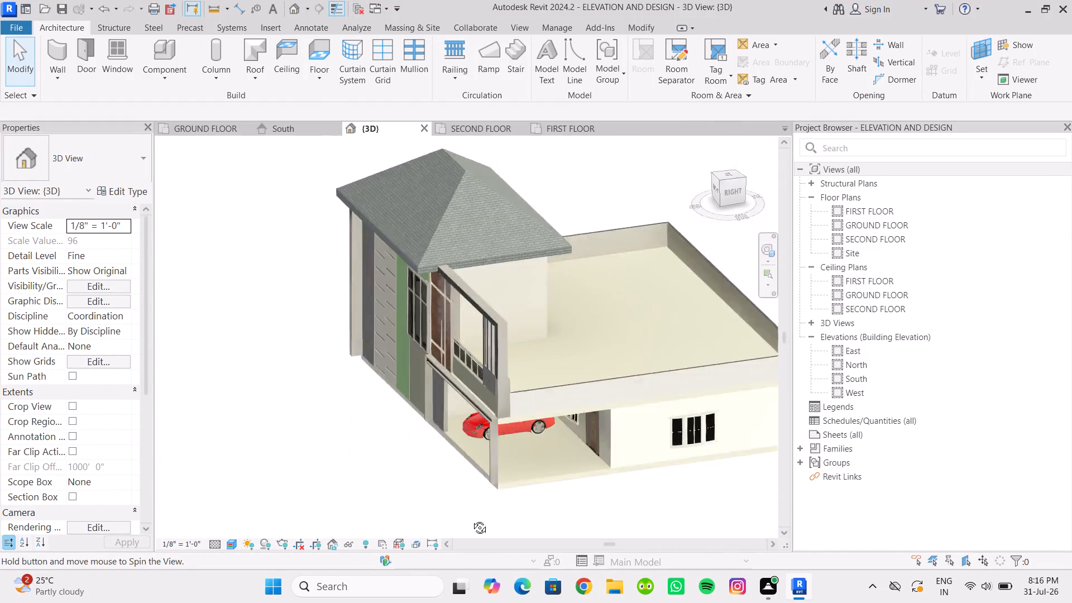
middle_click_drag(471, 519, 618, 466, "shift")
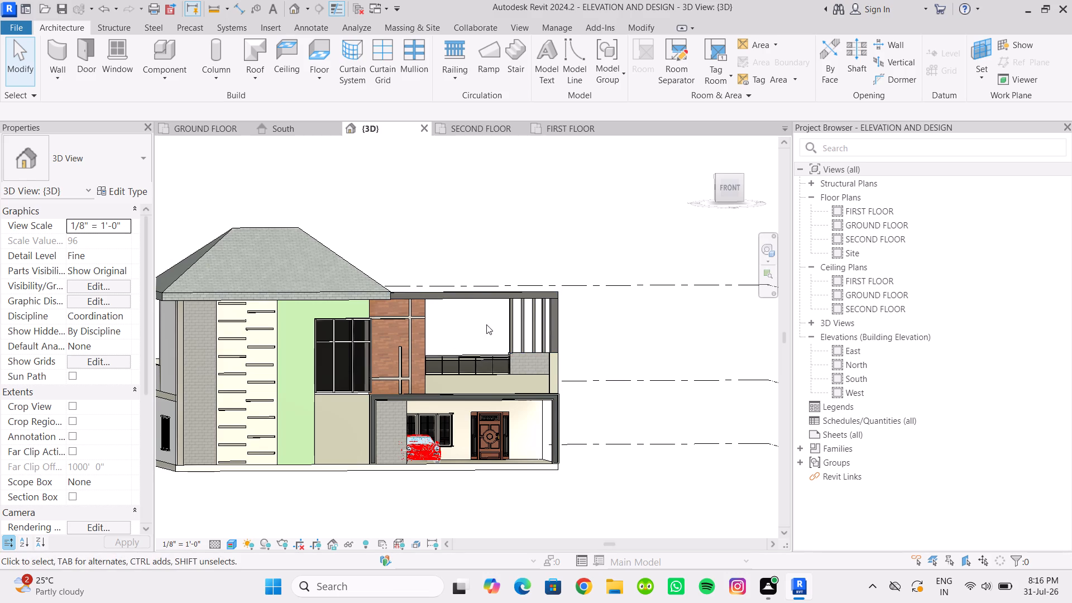
Examine the overhead beam and vertical fins framing the first-floor balcony from below, above and the front.
scroll(486, 324, "up", 5)
middle_click_drag(469, 313, 451, 183, "shift")
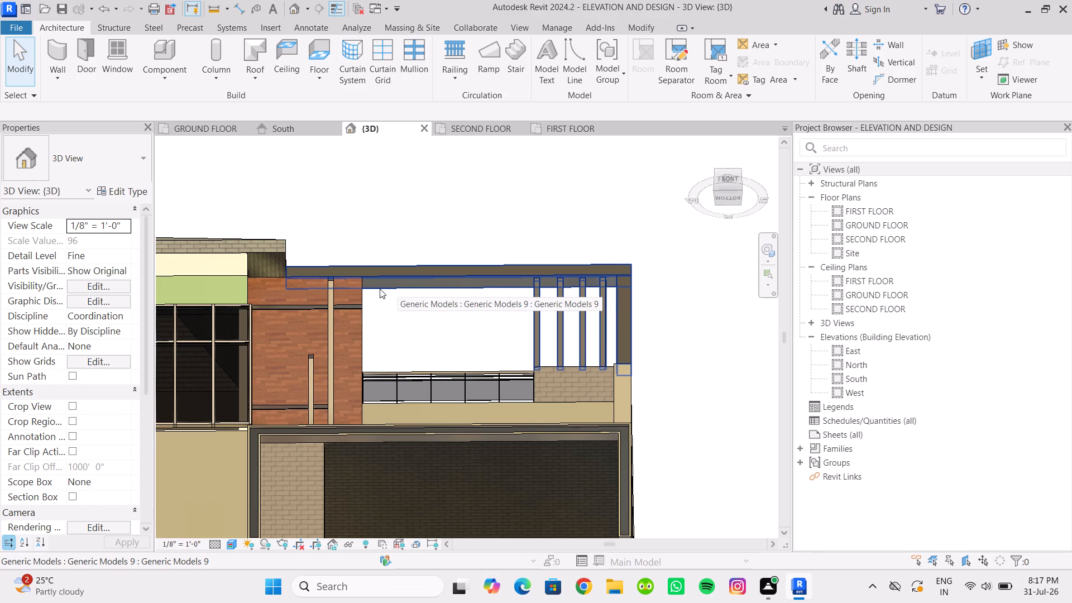
scroll(506, 301, "down", 2)
middle_click_drag(484, 301, 478, 336, "shift")
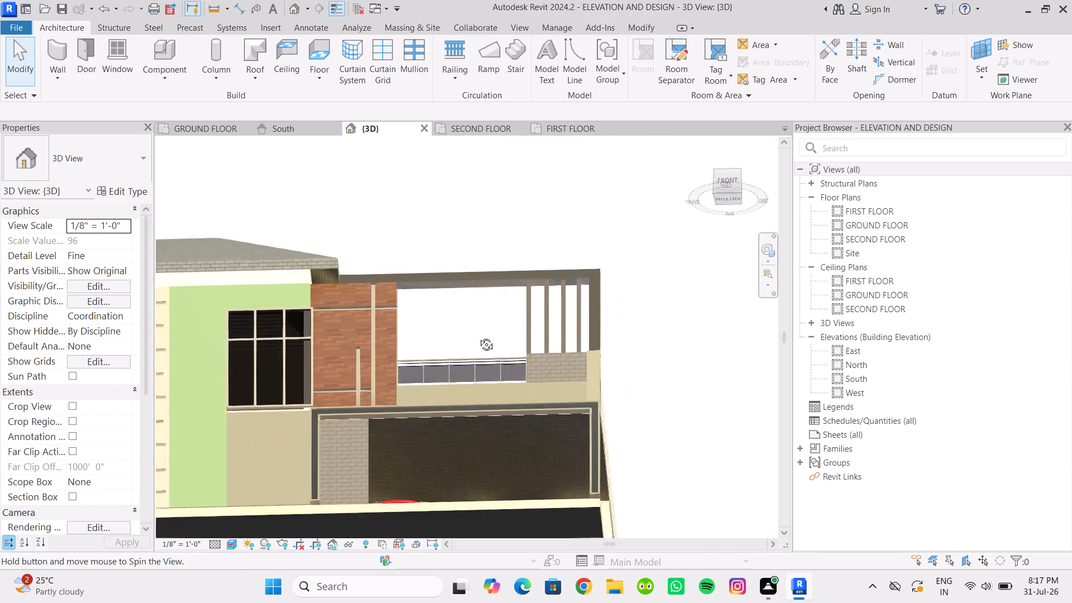
middle_click_drag(478, 336, 468, 508, "shift")
scroll(427, 319, "up", 3)
middle_click_drag(434, 311, 422, 391, "shift")
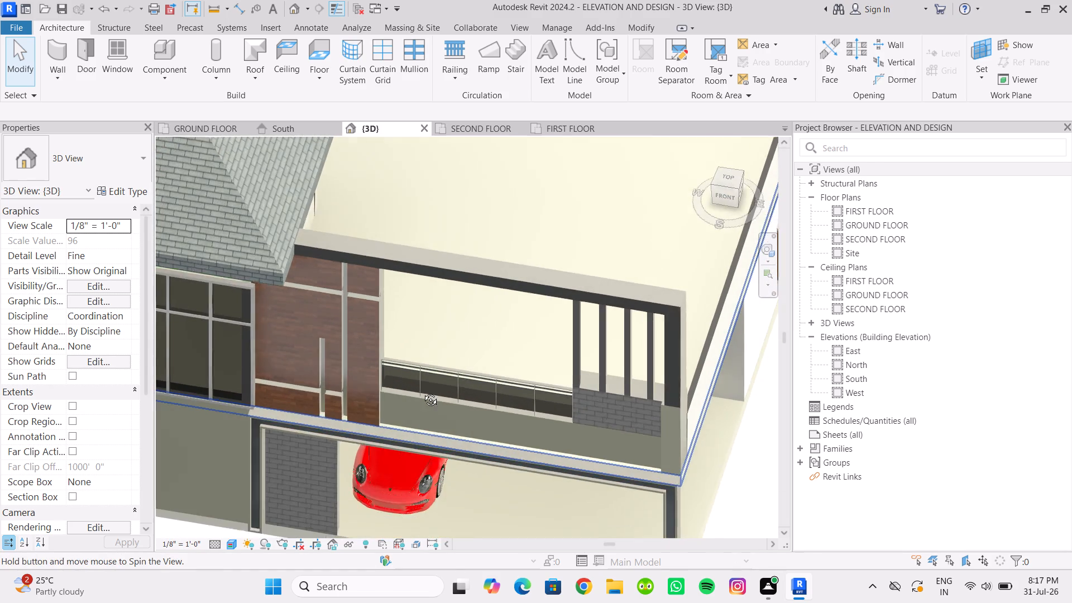
middle_click_drag(422, 391, 418, 397, "shift")
left_click(438, 274)
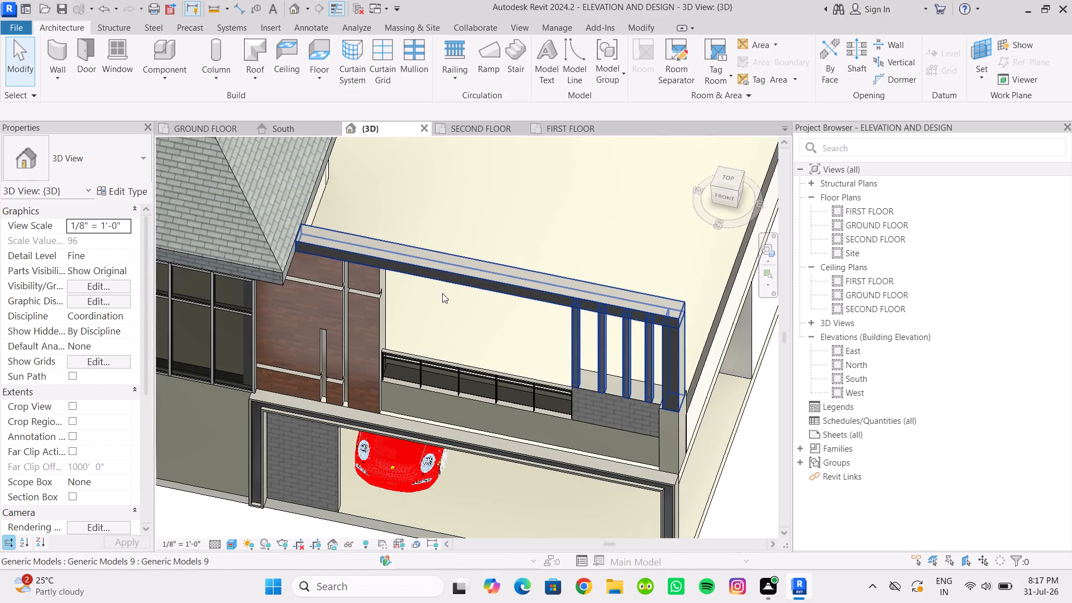
scroll(442, 338, "down", 3)
middle_click_drag(430, 337, 361, 320, "shift")
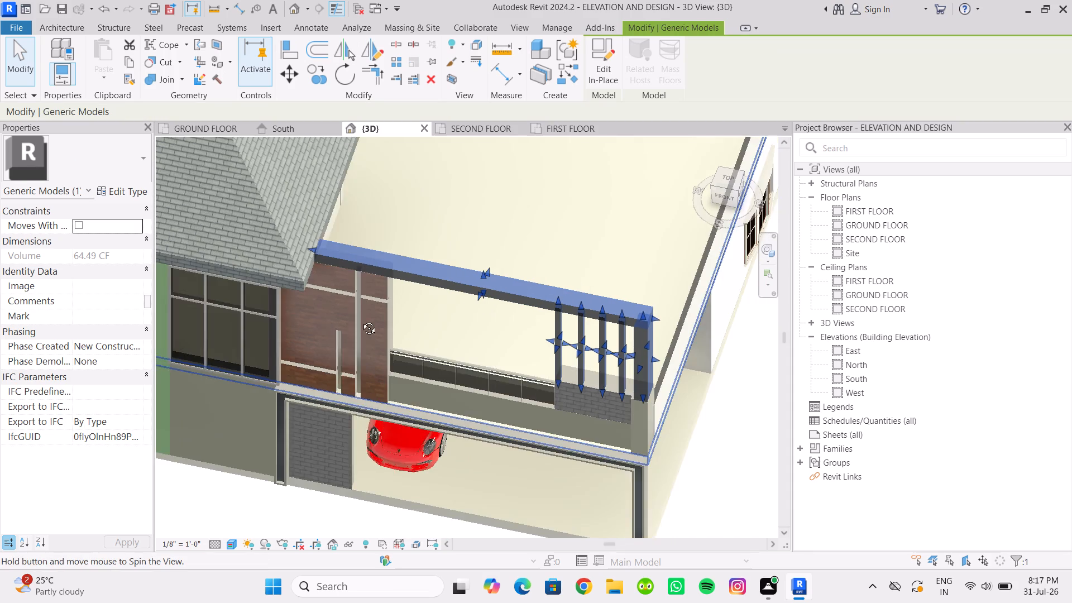
middle_click_drag(361, 320, 469, 262, "shift")
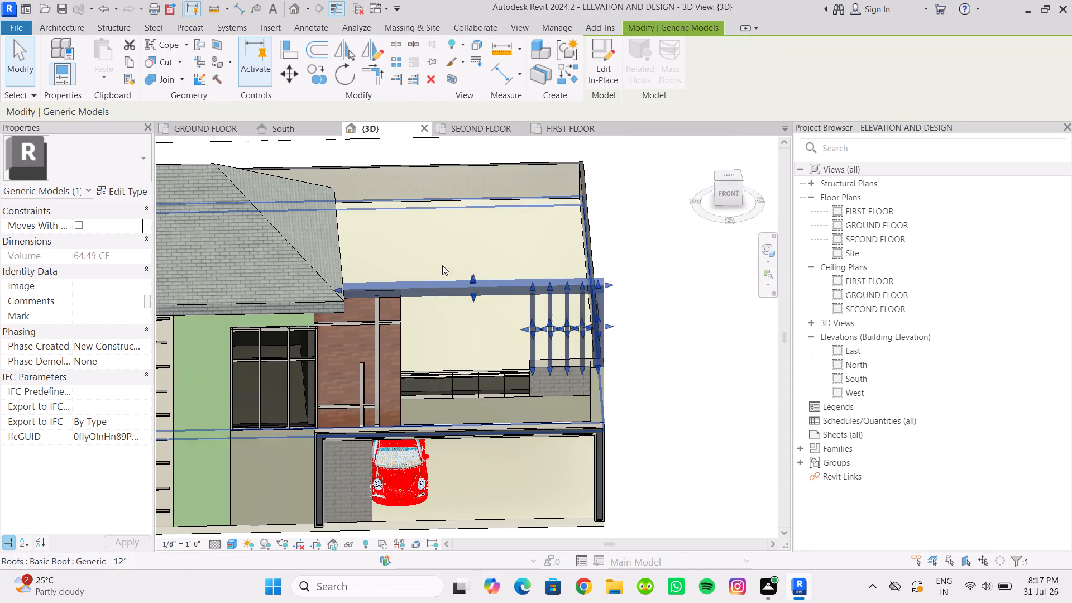
scroll(446, 373, "down", 3)
middle_click_drag(447, 372, 435, 319)
left_click(393, 513)
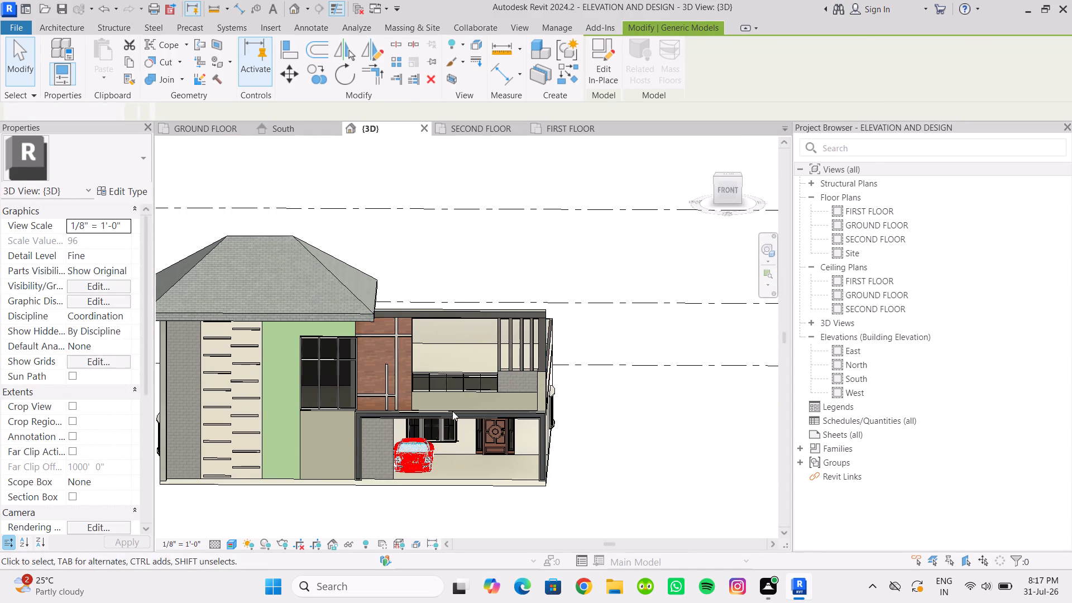
Inspect the underside of the balcony's overhead frame, and review the complete front elevation with the roof and car porch.
scroll(447, 327, "up", 4)
middle_click_drag(446, 326, 446, 188, "shift")
scroll(442, 325, "up", 4)
middle_click_drag(446, 317, 448, 238, "shift")
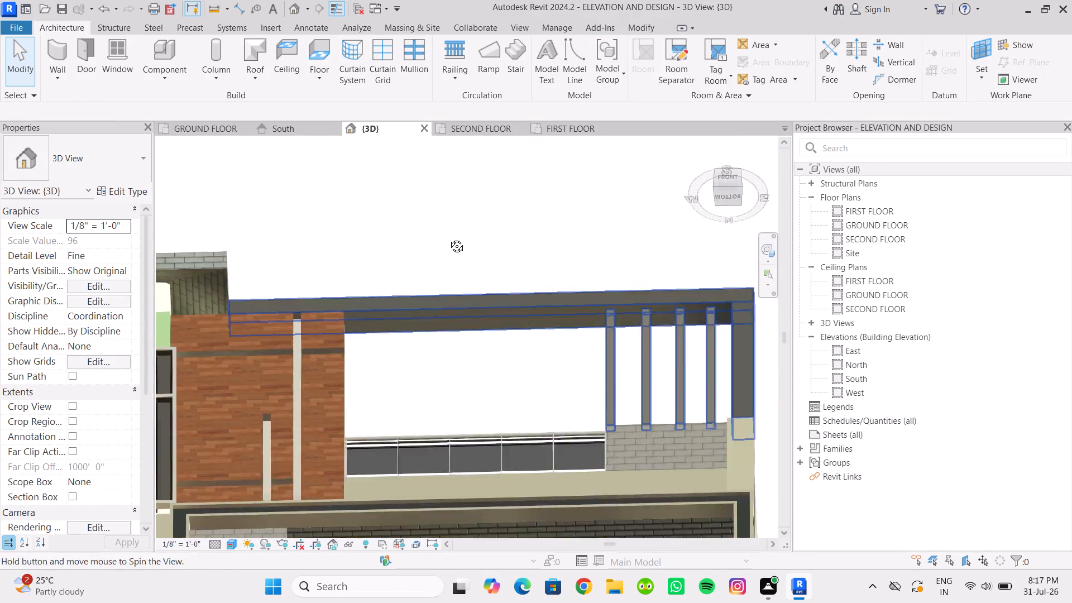
middle_click_drag(448, 238, 451, 236, "shift")
scroll(564, 332, "down", 3)
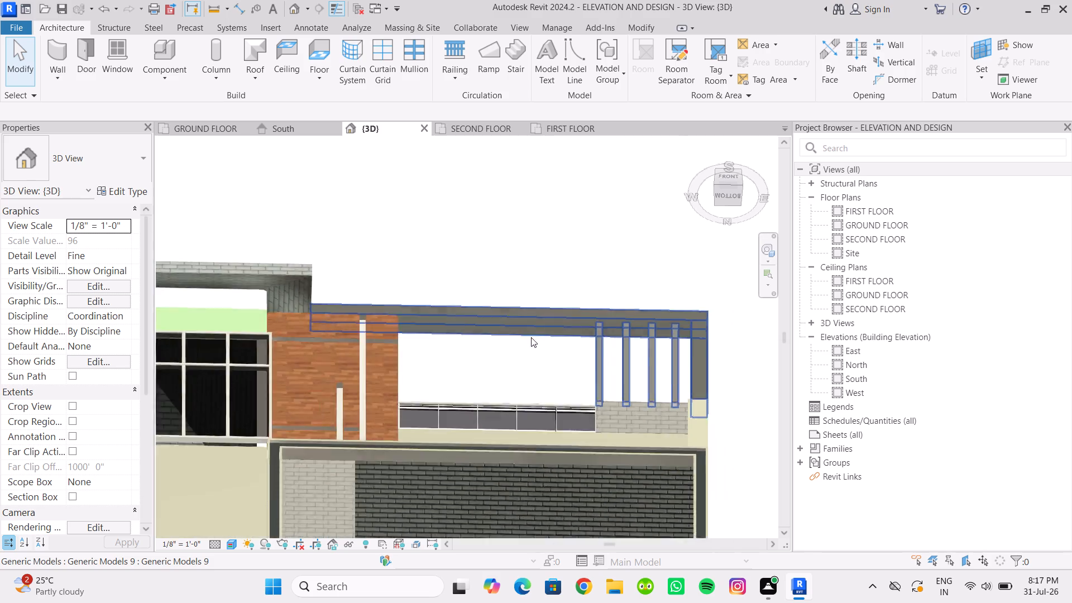
scroll(531, 337, "down", 4)
middle_click_drag(510, 348, 493, 534, "shift")
scroll(453, 386, "down", 2)
middle_click_drag(453, 386, 458, 405, "shift")
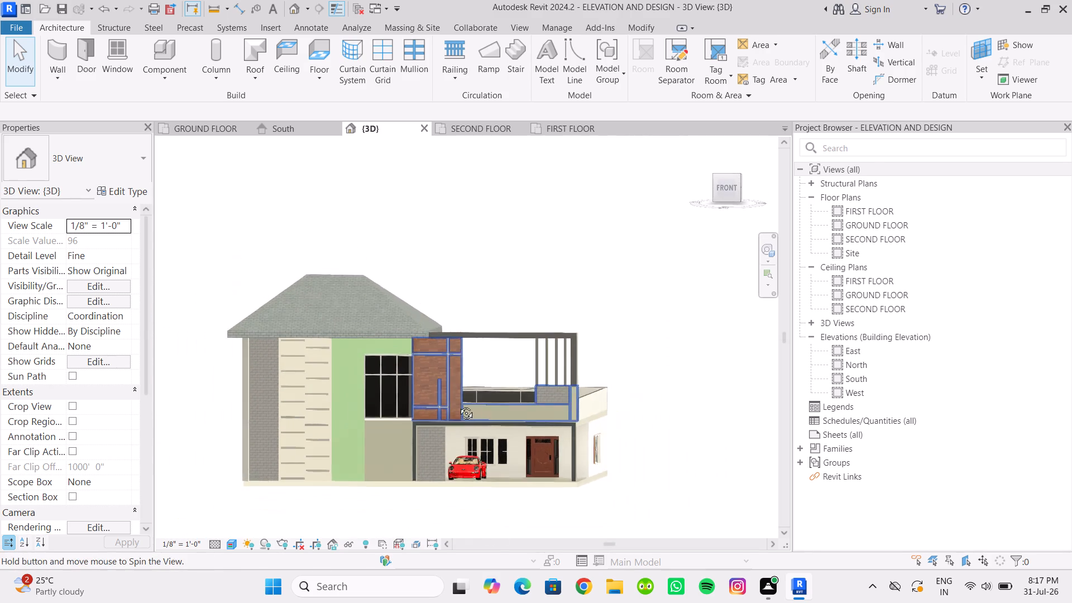
middle_click_drag(458, 405, 467, 451, "shift")
left_click(518, 508)
scroll(508, 499, "down", 1, "shift")
middle_click_drag(506, 499, 506, 521, "shift")
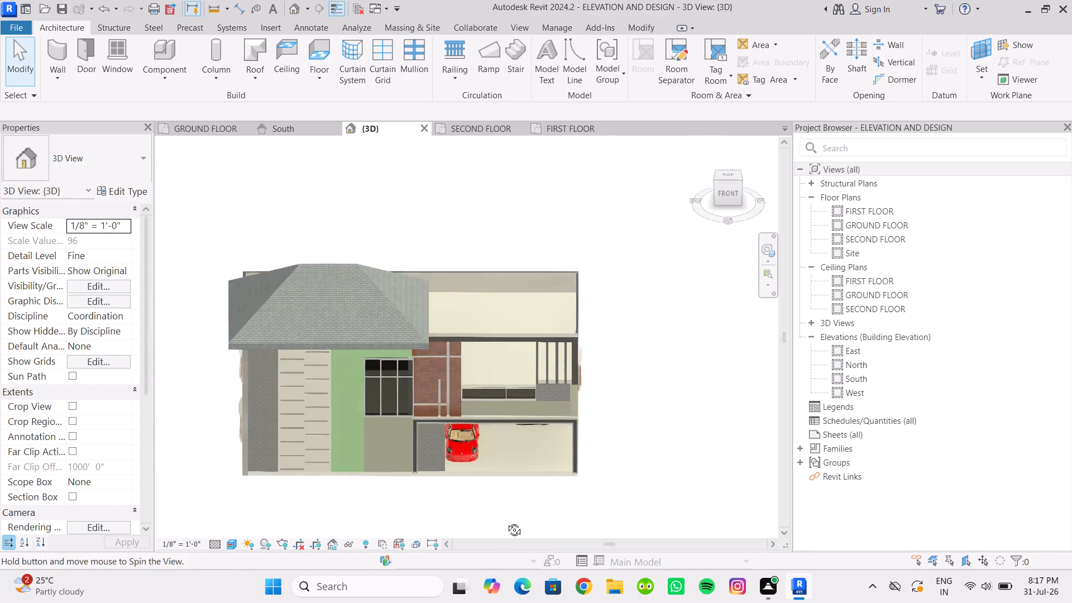
middle_click_drag(506, 521, 506, 523, "shift")
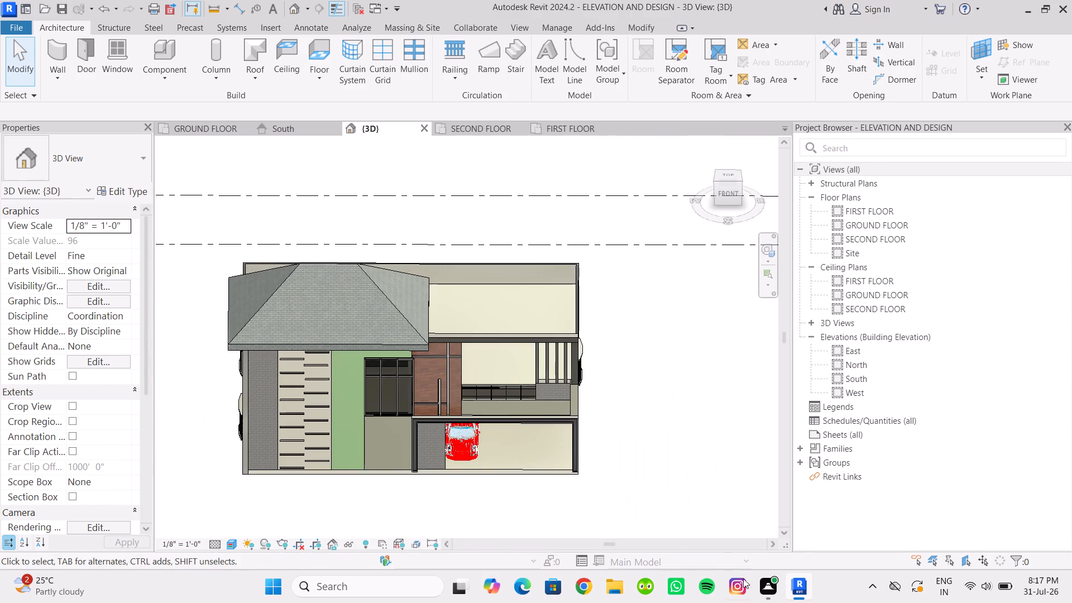